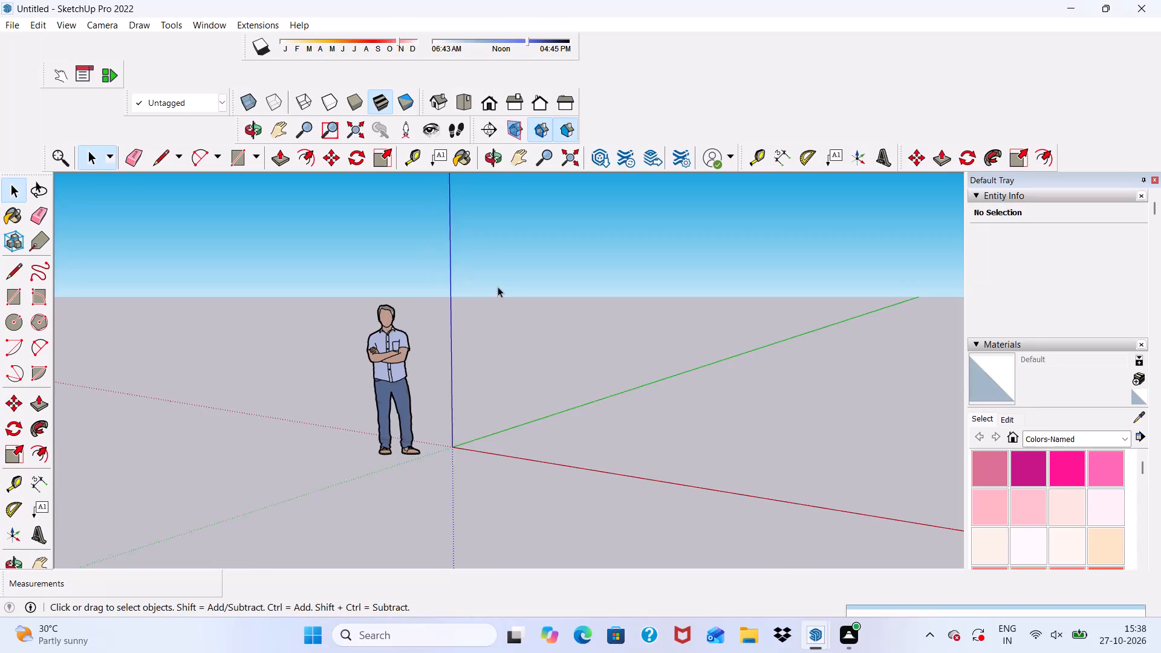
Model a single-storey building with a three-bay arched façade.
Draw a 40' by 40' rectangle flat on the ground beyond the origin.
{"action": "scroll", "coordinate": [498, 287], "scroll_direction": "up", "scroll_amount": 2}
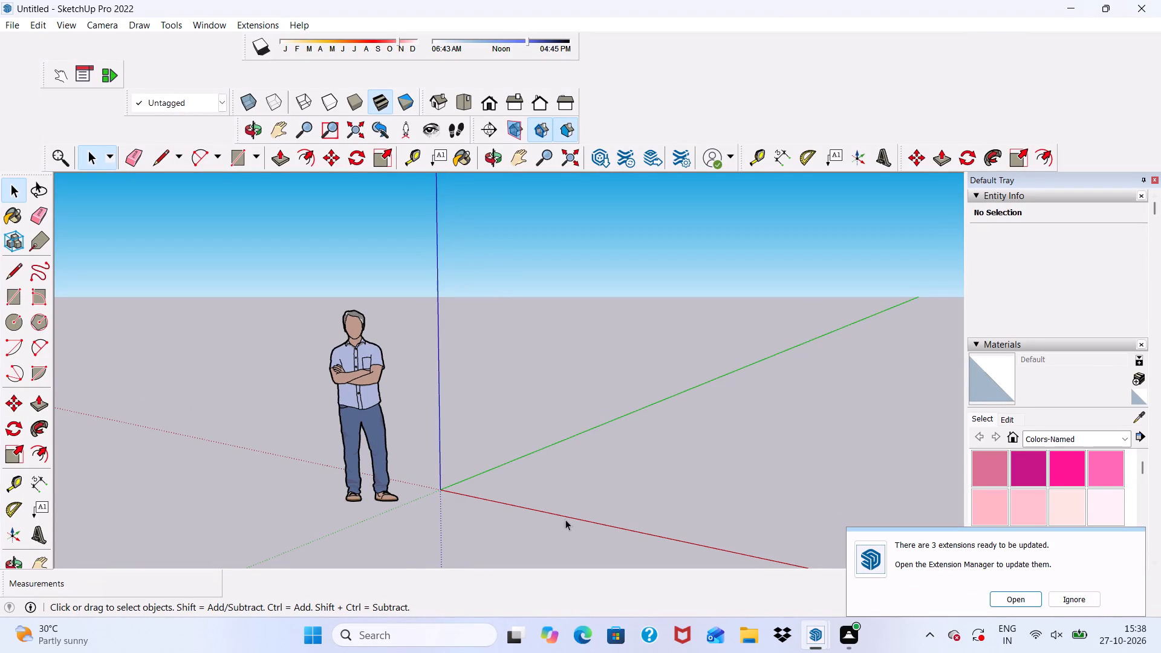
{"action": "scroll", "coordinate": [565, 519], "scroll_direction": "up", "scroll_amount": 3}
{"action": "scroll", "coordinate": [486, 441], "scroll_direction": "down", "scroll_amount": 3}
{"action": "middle_click_drag", "start_coordinate": [447, 437], "coordinate": [636, 424]}
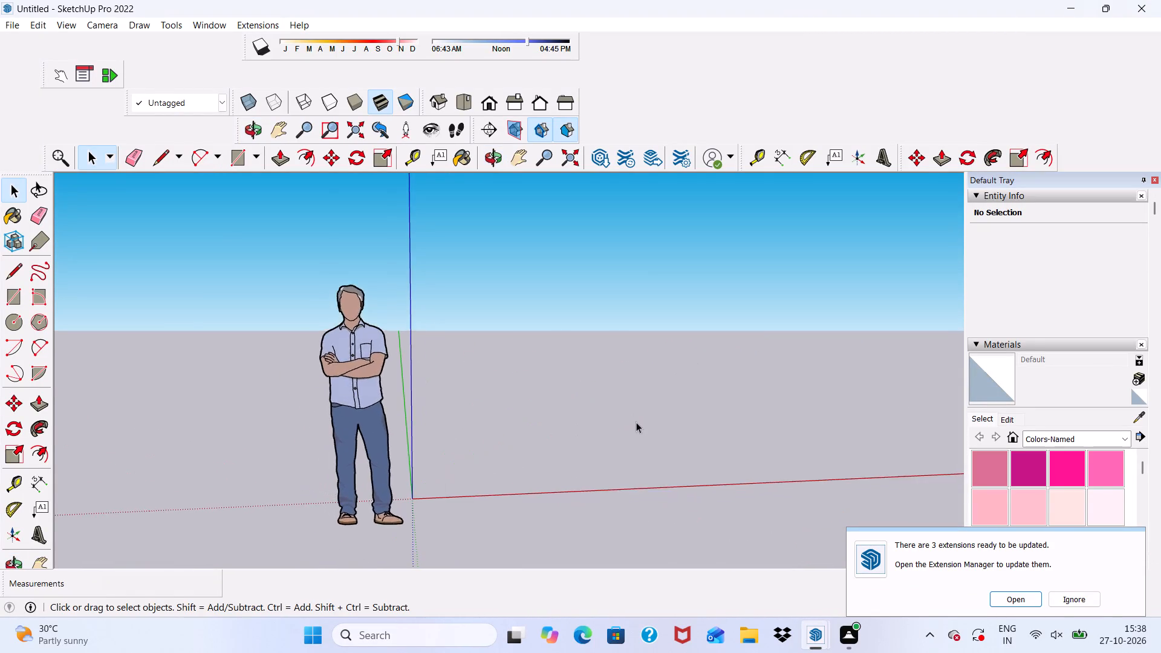
{"action": "scroll", "coordinate": [624, 412], "scroll_direction": "up", "scroll_amount": 5}
{"action": "middle_click_drag", "start_coordinate": [508, 429], "coordinate": [545, 432]}
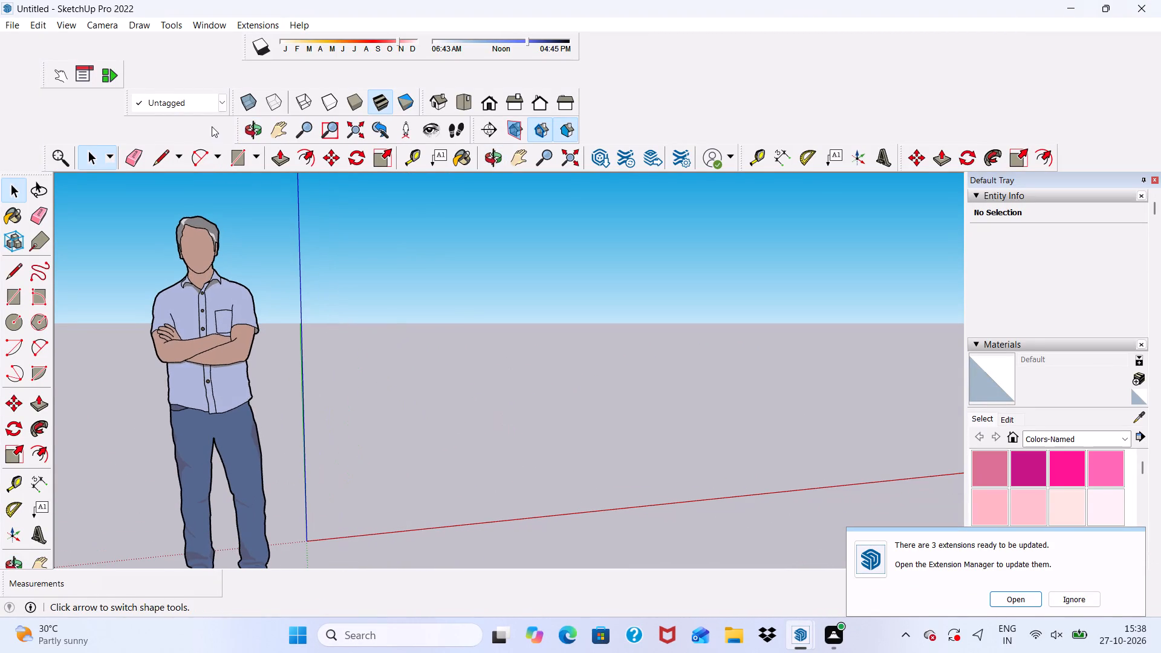
{"action": "left_click", "coordinate": [236, 149]}
{"action": "scroll", "coordinate": [377, 345], "scroll_direction": "down", "scroll_amount": 1}
{"action": "scroll", "coordinate": [377, 345], "scroll_direction": "up", "scroll_amount": 5}
{"action": "scroll", "coordinate": [402, 403], "scroll_direction": "up", "scroll_amount": 5}
{"action": "scroll", "coordinate": [402, 403], "scroll_direction": "down", "scroll_amount": 1}
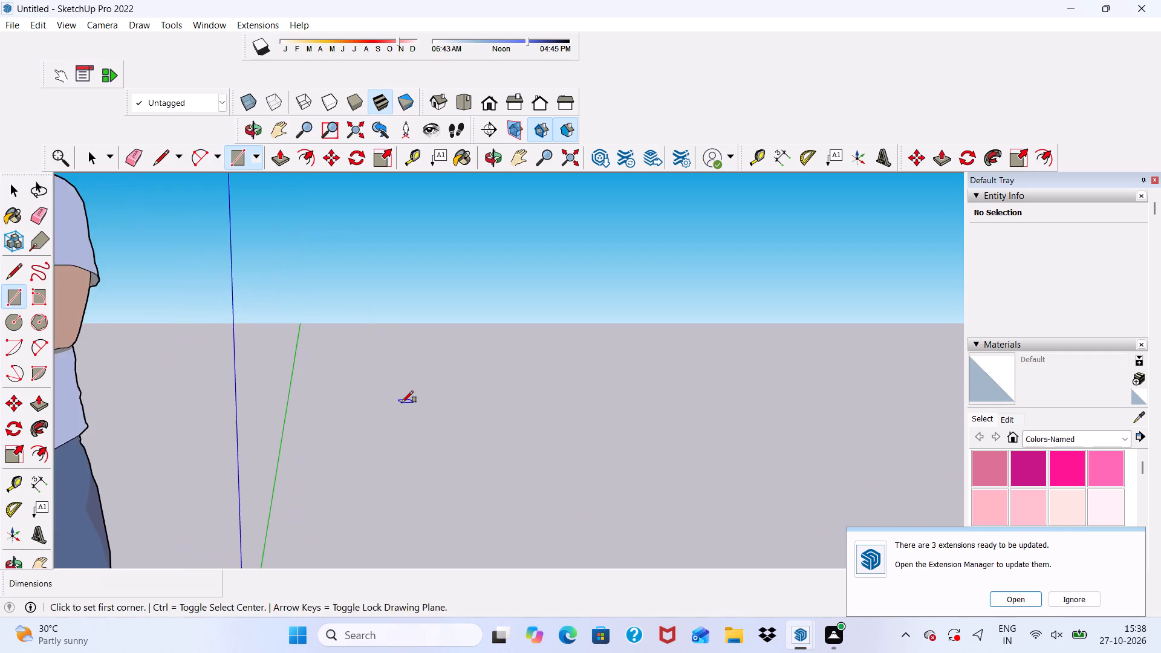
{"action": "middle_click_drag", "start_coordinate": [402, 403], "coordinate": [388, 429]}
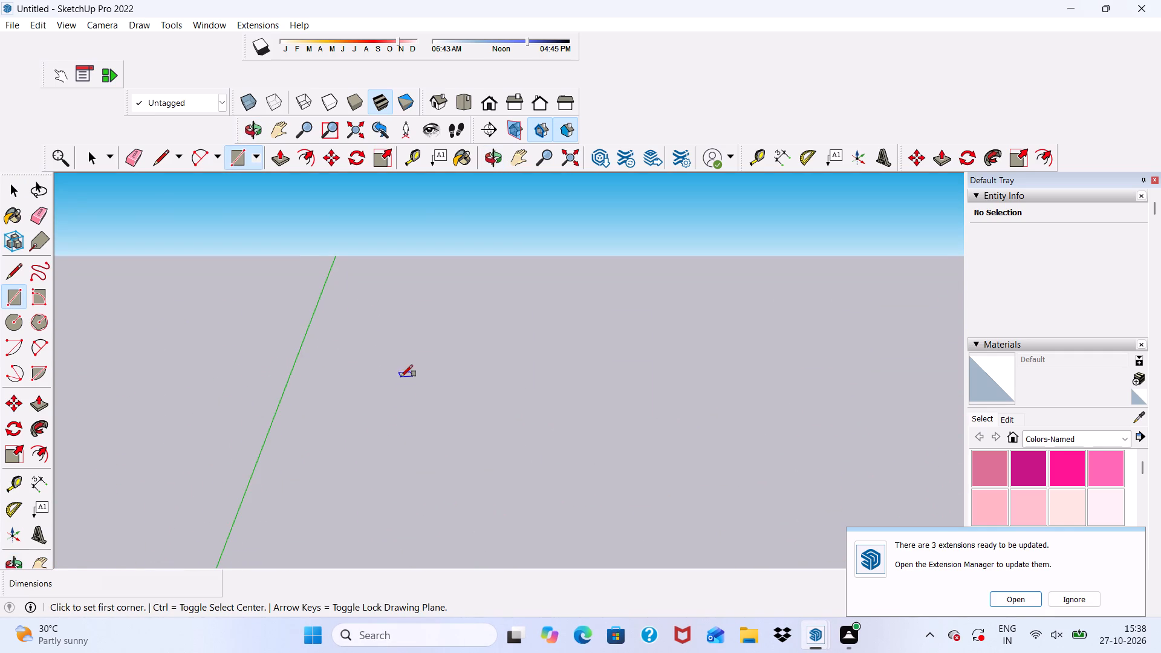
{"action": "scroll", "coordinate": [401, 377], "scroll_direction": "down", "scroll_amount": 13}
{"action": "scroll", "coordinate": [400, 323], "scroll_direction": "down", "scroll_amount": 7}
{"action": "scroll", "coordinate": [417, 405], "scroll_direction": "down", "scroll_amount": 1}
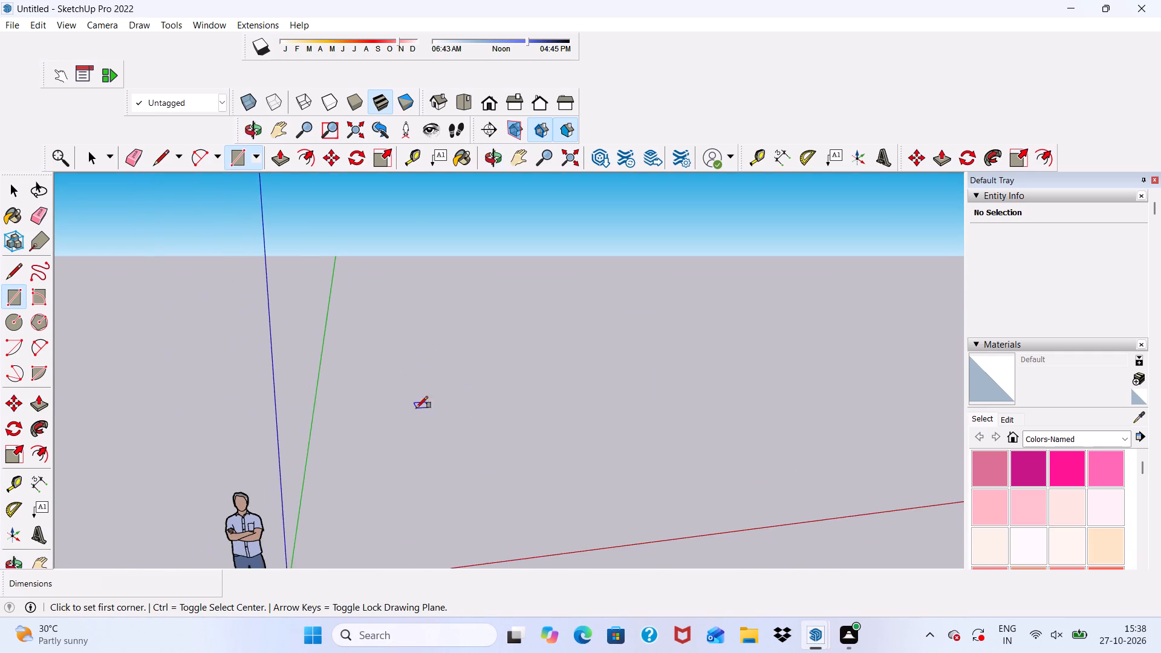
{"action": "scroll", "coordinate": [401, 370], "scroll_direction": "down", "scroll_amount": 3}
{"action": "scroll", "coordinate": [415, 452], "scroll_direction": "up", "scroll_amount": 6}
{"action": "middle_click_drag", "start_coordinate": [413, 442], "coordinate": [413, 403]}
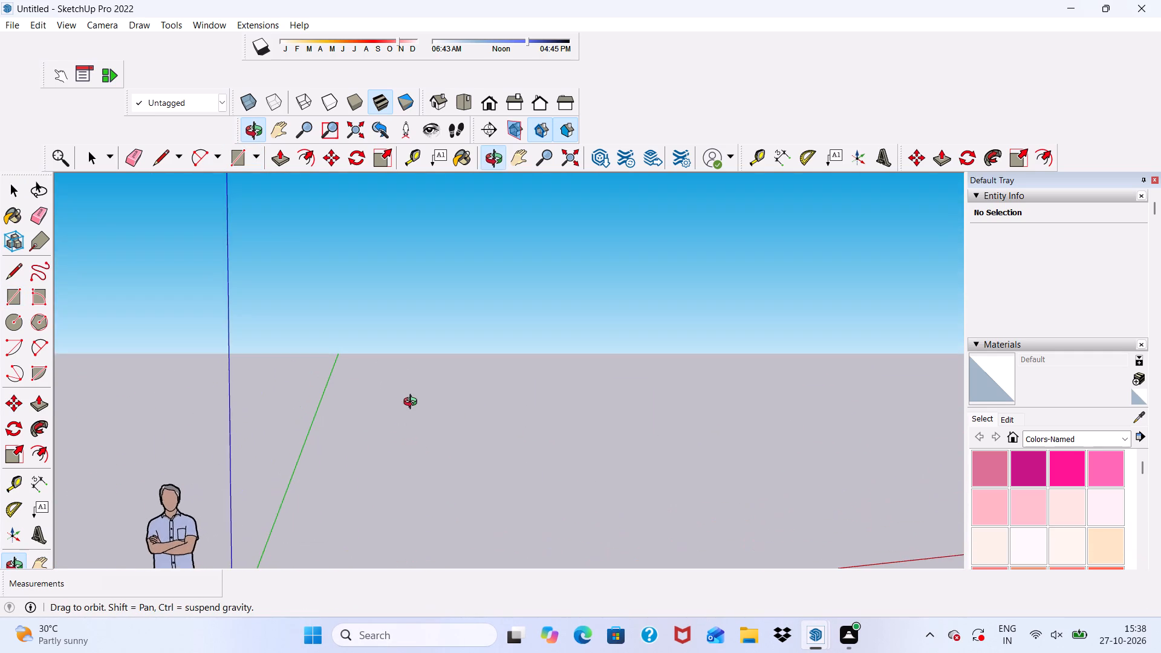
{"action": "middle_click_drag", "start_coordinate": [413, 403], "coordinate": [413, 425]}
{"action": "scroll", "coordinate": [413, 425], "scroll_direction": "up", "scroll_amount": 1}
{"action": "scroll", "coordinate": [374, 412], "scroll_direction": "down", "scroll_amount": 5}
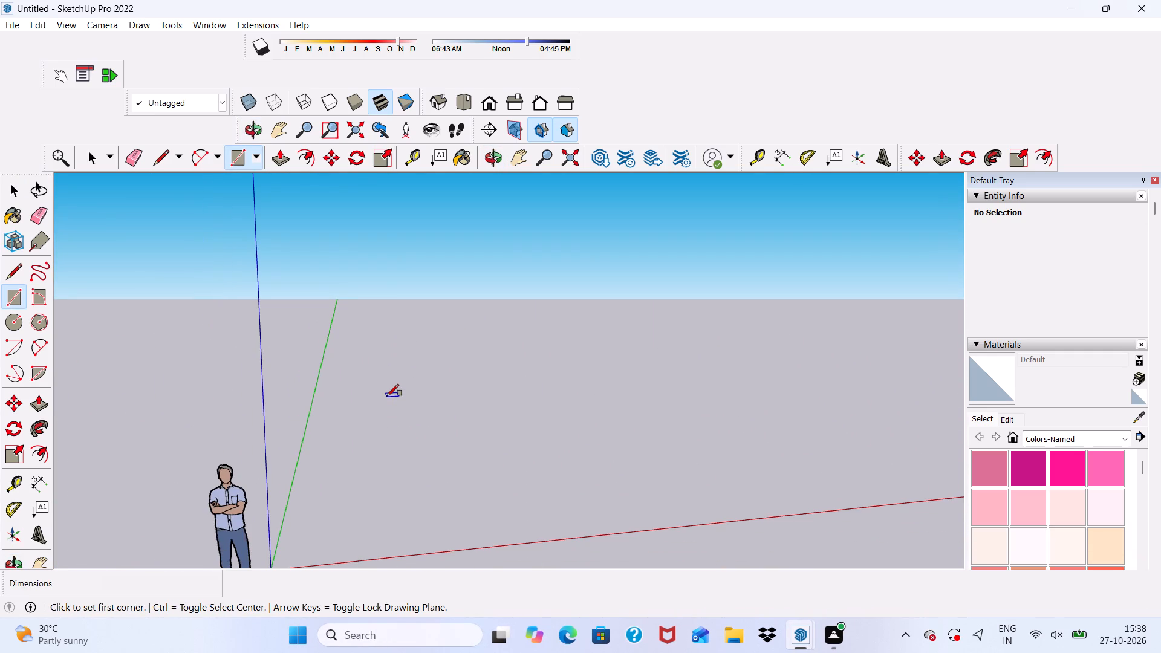
{"action": "left_click", "coordinate": [387, 396]}
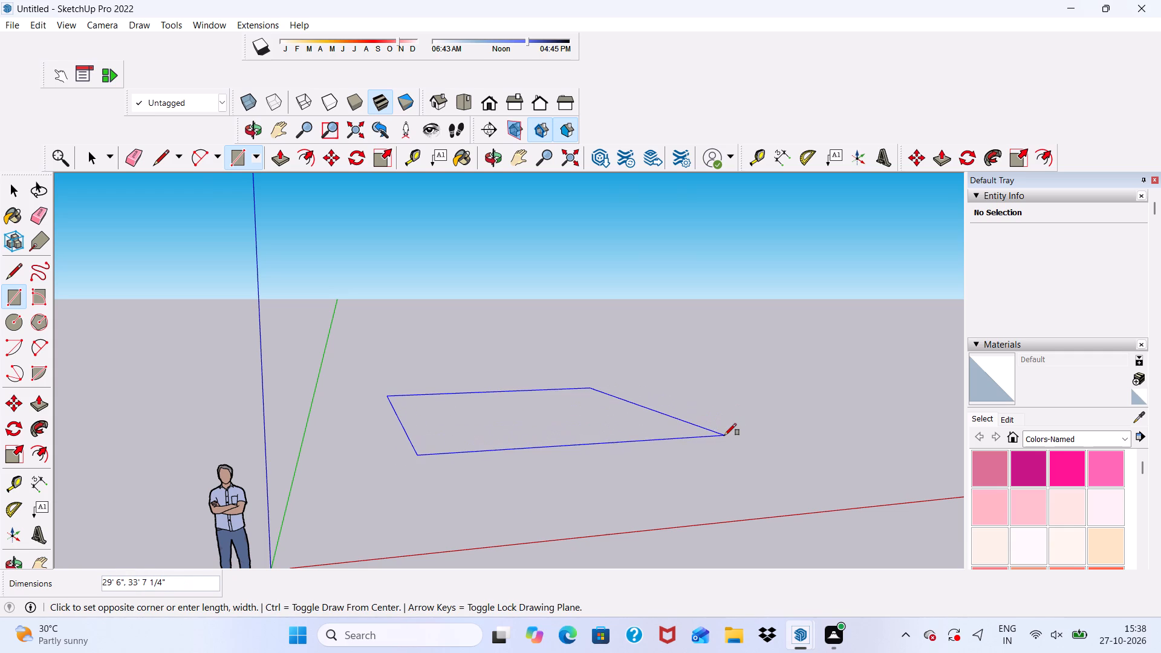
{"action": "type", "text": "40',"}
{"action": "type", "text": "40"}
{"action": "key", "text": "apostrophe"}
{"action": "key", "text": "Return"}
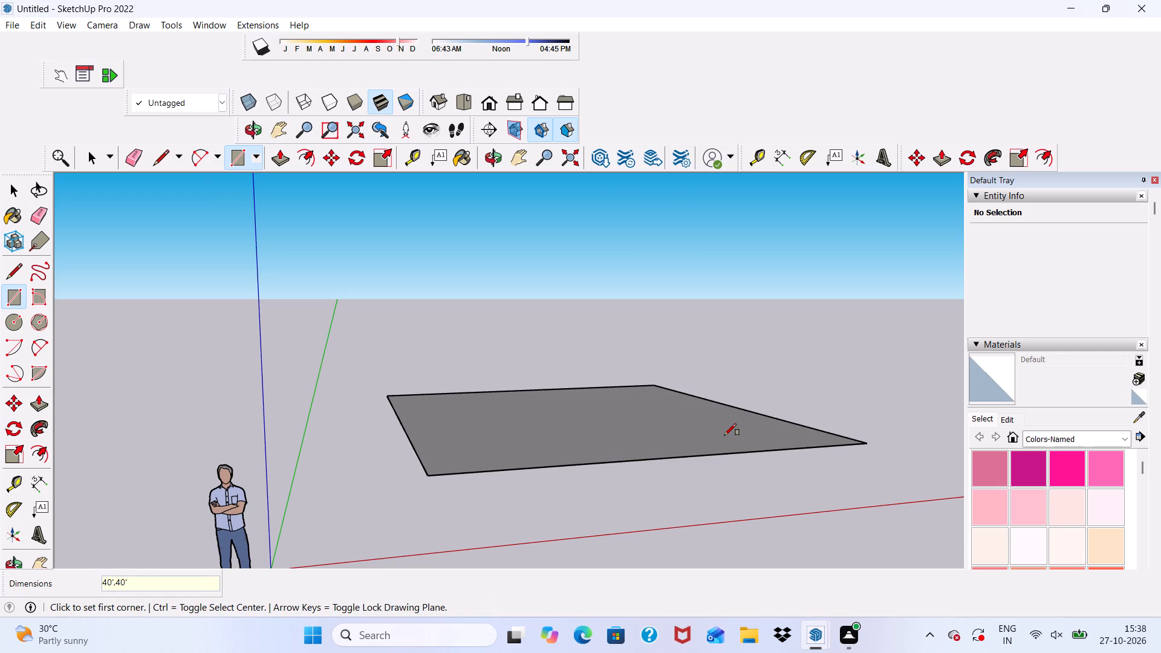
{"action": "scroll", "coordinate": [718, 435], "scroll_direction": "down", "scroll_amount": 4}
{"action": "scroll", "coordinate": [718, 435], "scroll_direction": "up", "scroll_amount": 1}
{"action": "scroll", "coordinate": [652, 417], "scroll_direction": "down", "scroll_amount": 3}
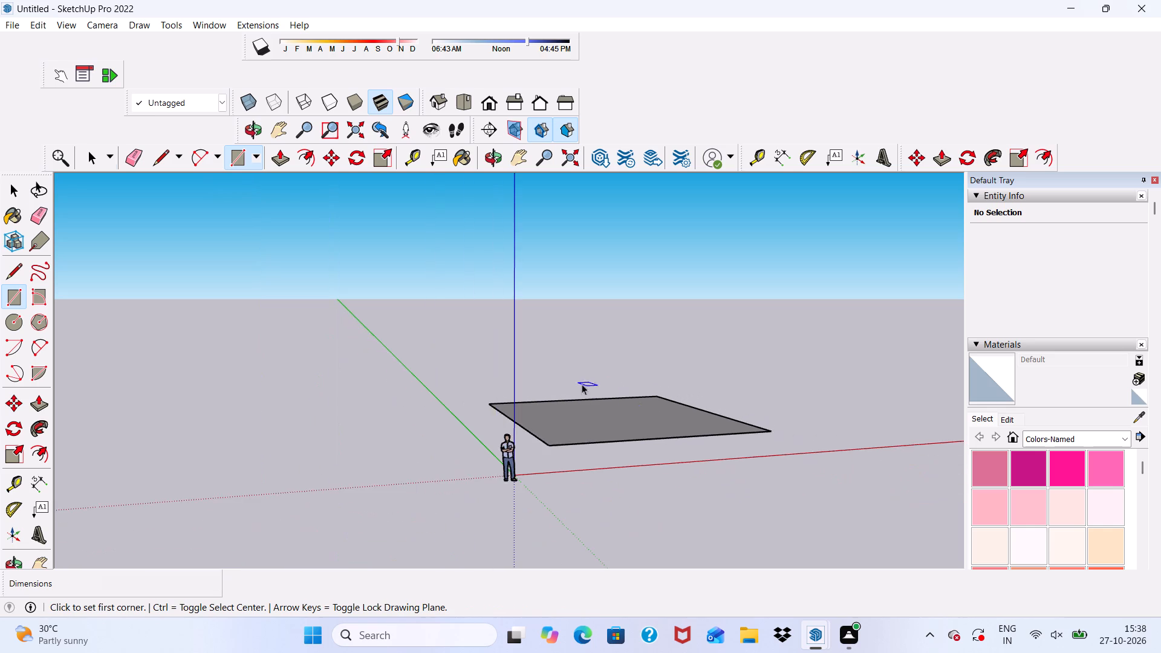
{"action": "key", "text": "space"}
Offset the square's edges inward by 9" to outline the wall thickness.
{"action": "scroll", "coordinate": [643, 411], "scroll_direction": "up", "scroll_amount": 6}
{"action": "scroll", "coordinate": [643, 411], "scroll_direction": "down", "scroll_amount": 5}
{"action": "middle_click_drag", "start_coordinate": [643, 411], "coordinate": [584, 533]}
{"action": "scroll", "coordinate": [511, 370], "scroll_direction": "down", "scroll_amount": 6}
{"action": "scroll", "coordinate": [517, 395], "scroll_direction": "up", "scroll_amount": 7}
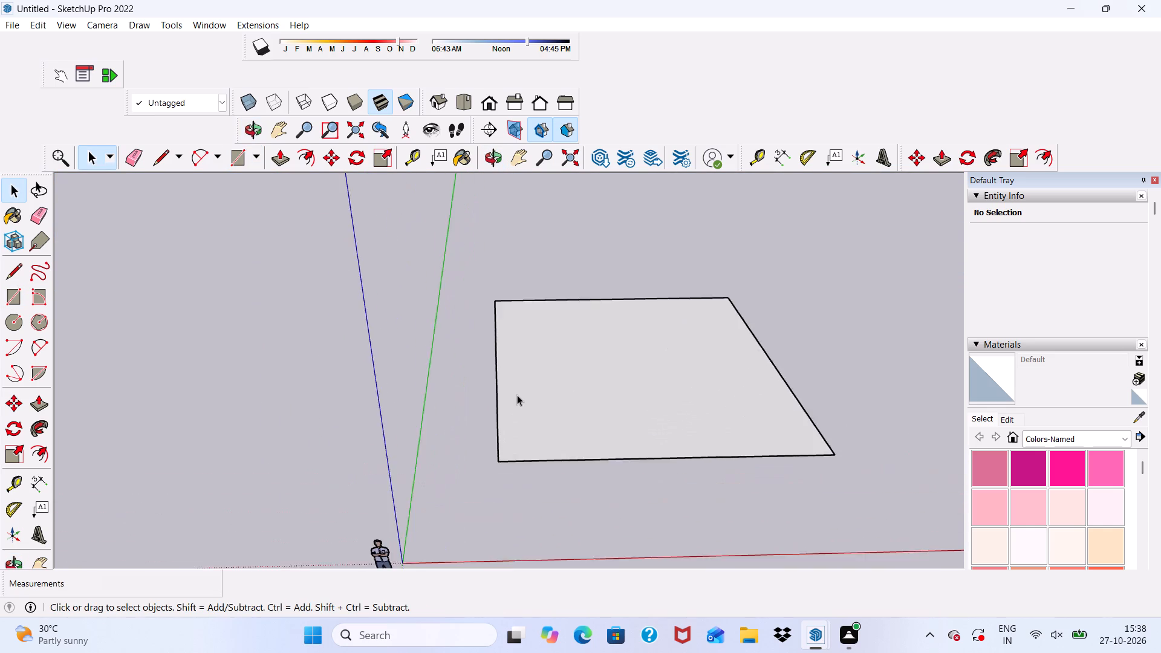
{"action": "scroll", "coordinate": [517, 395], "scroll_direction": "up", "scroll_amount": 7}
{"action": "middle_click_drag", "start_coordinate": [516, 417], "coordinate": [499, 345]}
{"action": "scroll", "coordinate": [493, 320], "scroll_direction": "down", "scroll_amount": 7}
{"action": "scroll", "coordinate": [513, 298], "scroll_direction": "up", "scroll_amount": 5}
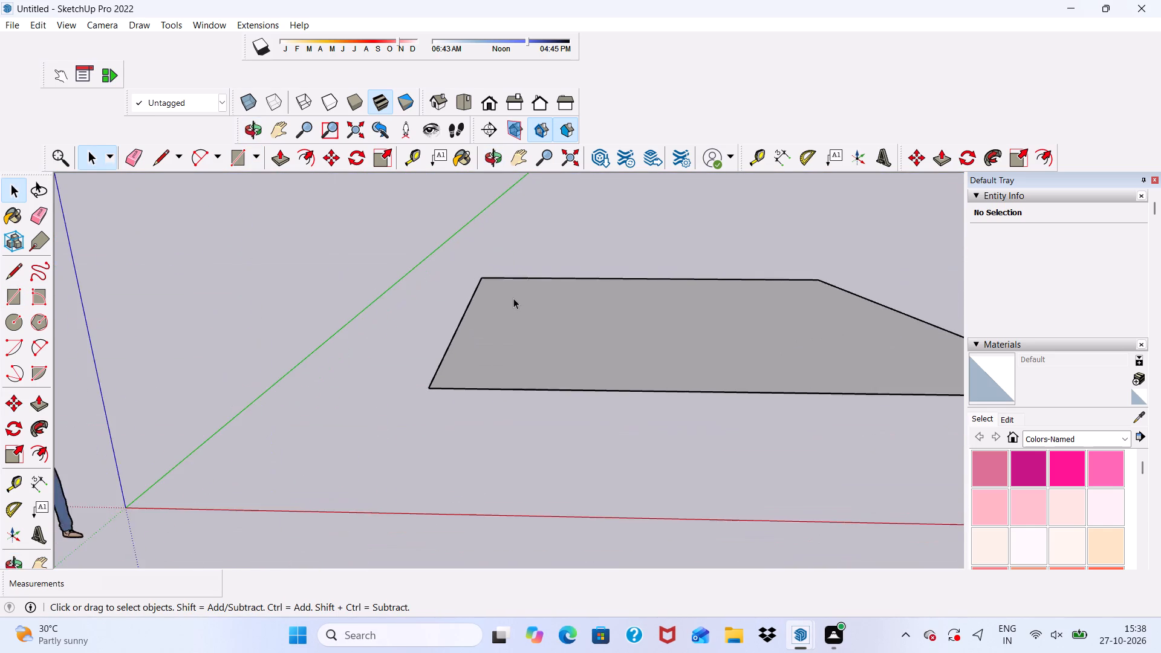
{"action": "scroll", "coordinate": [494, 311], "scroll_direction": "down", "scroll_amount": 1}
{"action": "middle_click_drag", "start_coordinate": [478, 328], "coordinate": [480, 351]}
{"action": "left_click", "coordinate": [310, 154]}
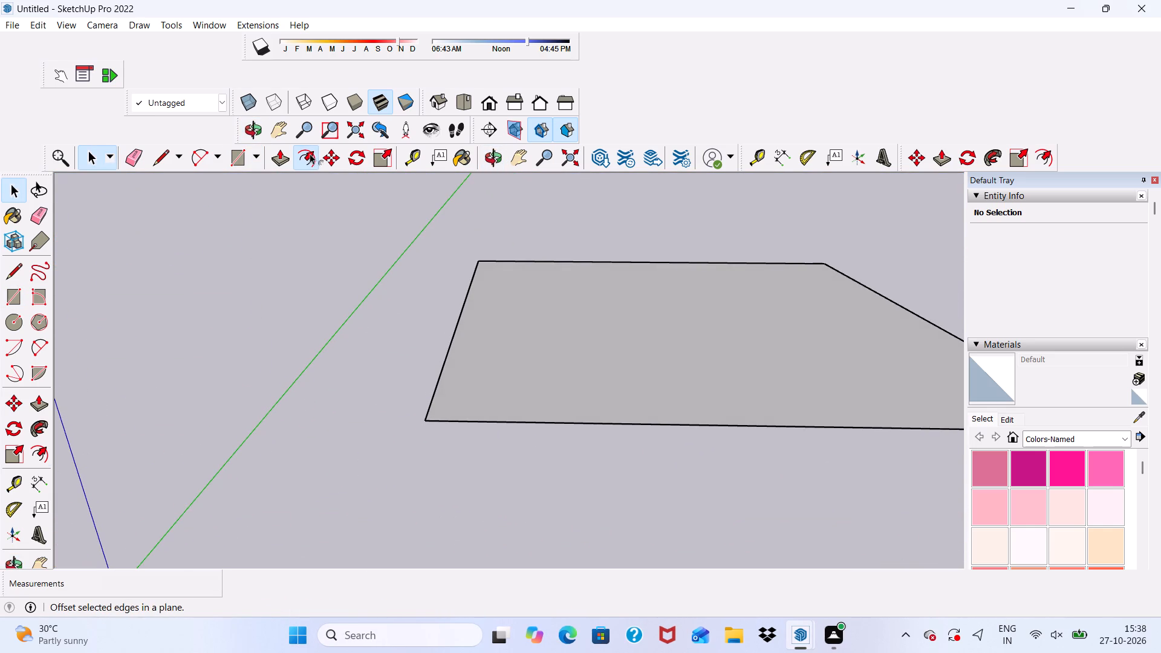
{"action": "left_click", "coordinate": [475, 369]}
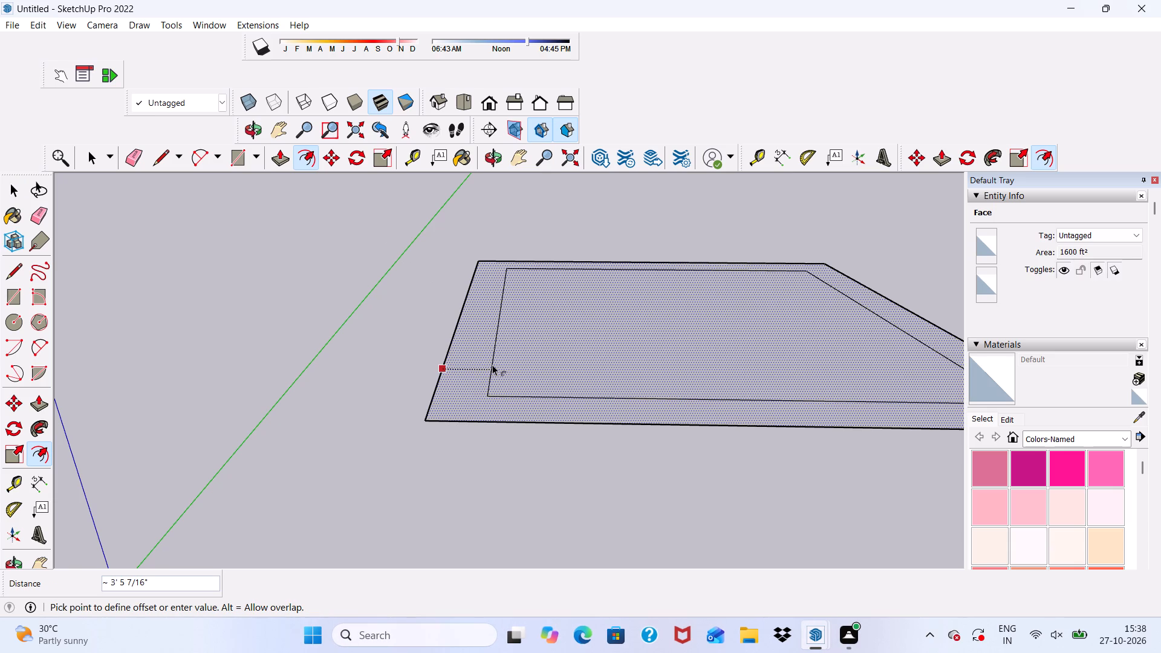
{"action": "type", "text": "9\""}
{"action": "key", "text": "Return"}
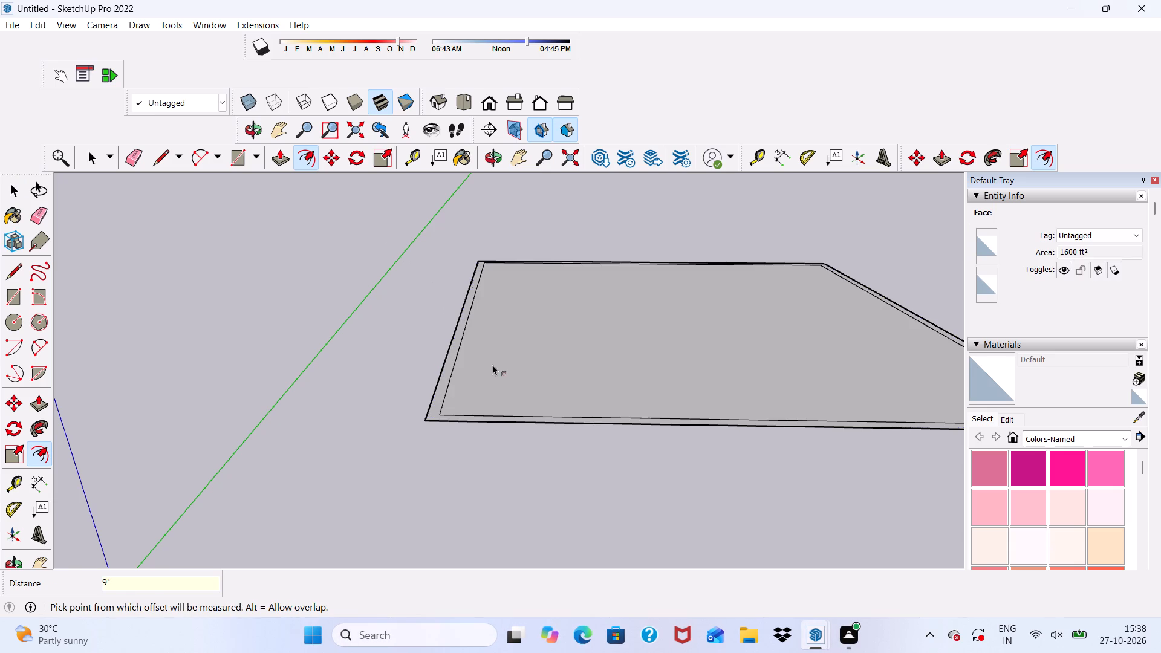
{"action": "key", "text": "space"}
Push/Pull the narrow border face up 10' to raise the walls.
{"action": "scroll", "coordinate": [480, 321], "scroll_direction": "up", "scroll_amount": 1}
{"action": "scroll", "coordinate": [480, 321], "scroll_direction": "down", "scroll_amount": 6}
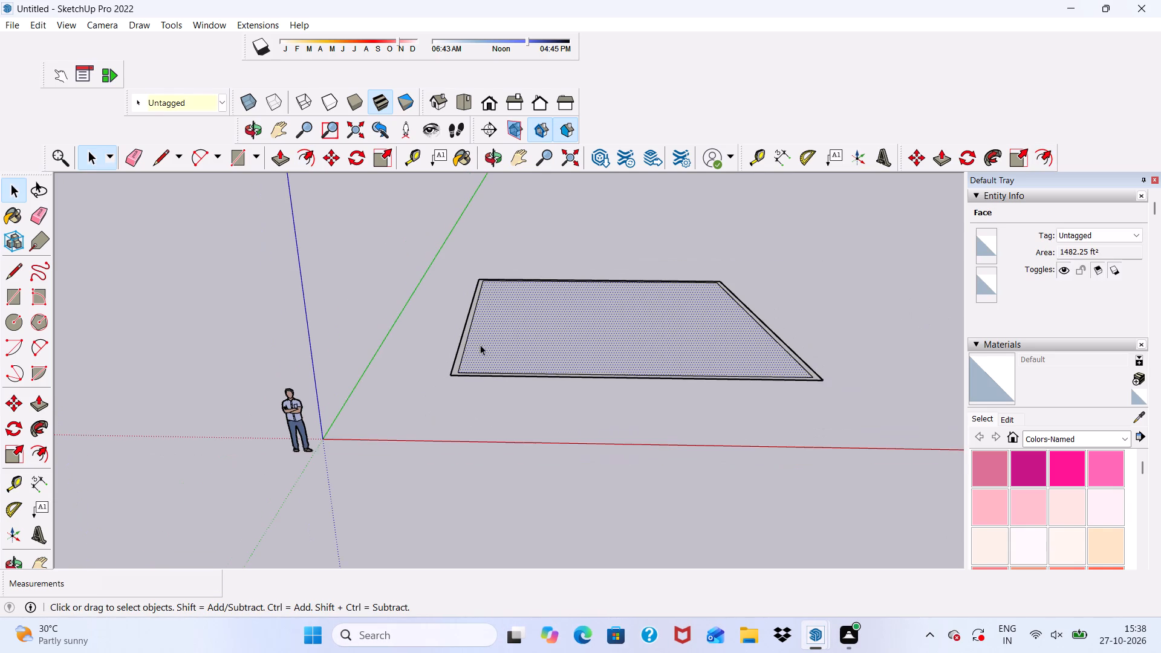
{"action": "middle_click_drag", "start_coordinate": [481, 345], "coordinate": [448, 449]}
{"action": "scroll", "coordinate": [446, 424], "scroll_direction": "up", "scroll_amount": 16}
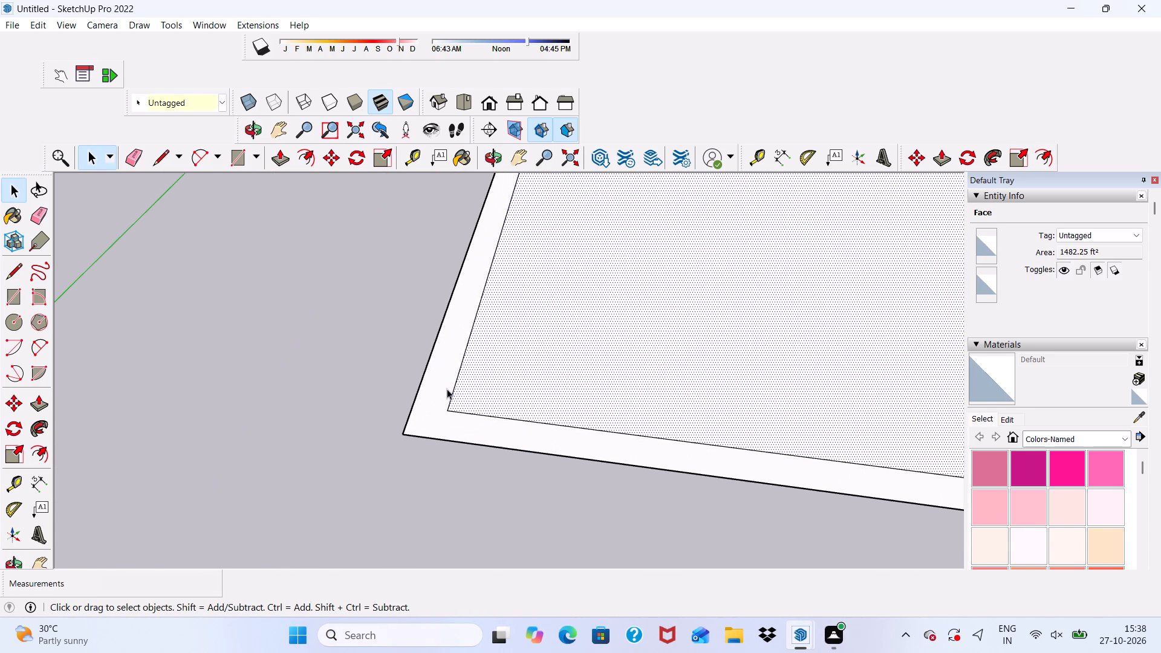
{"action": "left_click", "coordinate": [444, 383]}
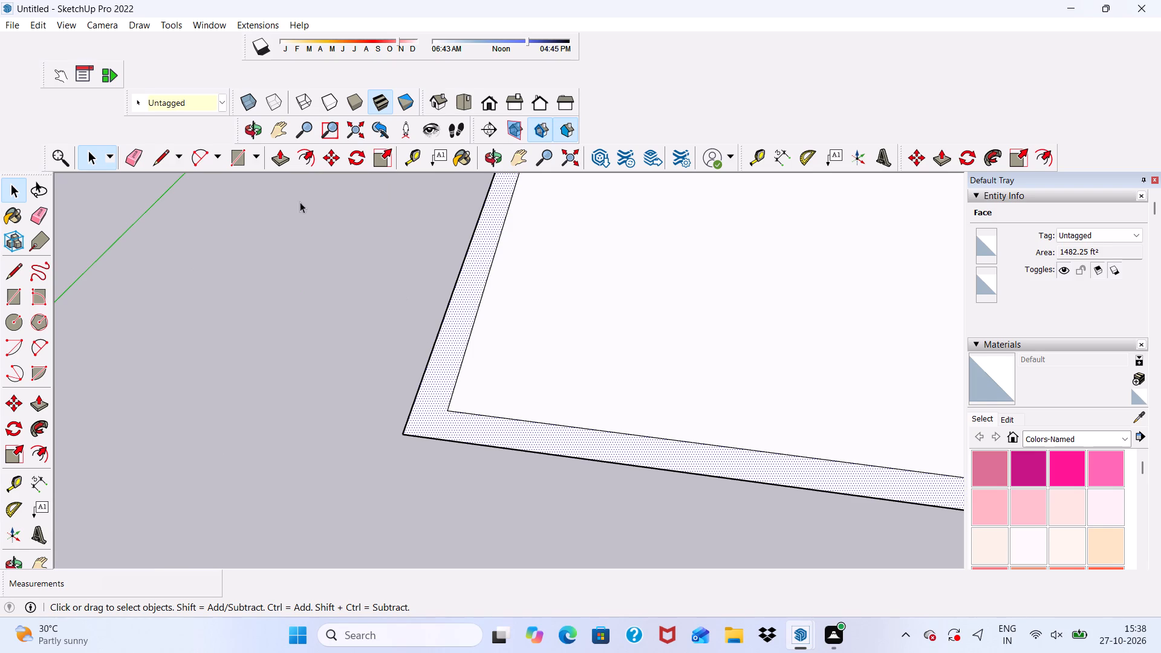
{"action": "left_click", "coordinate": [284, 155]}
{"action": "scroll", "coordinate": [469, 487], "scroll_direction": "up", "scroll_amount": 3}
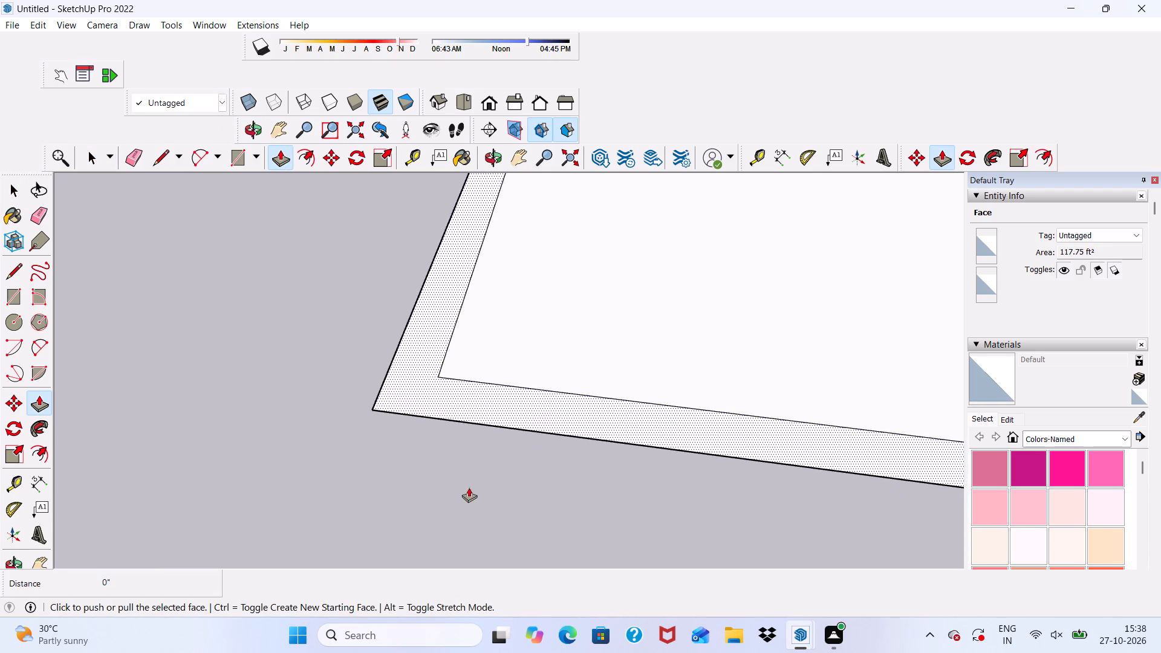
{"action": "scroll", "coordinate": [469, 487], "scroll_direction": "up", "scroll_amount": 4}
{"action": "left_click", "coordinate": [402, 371]}
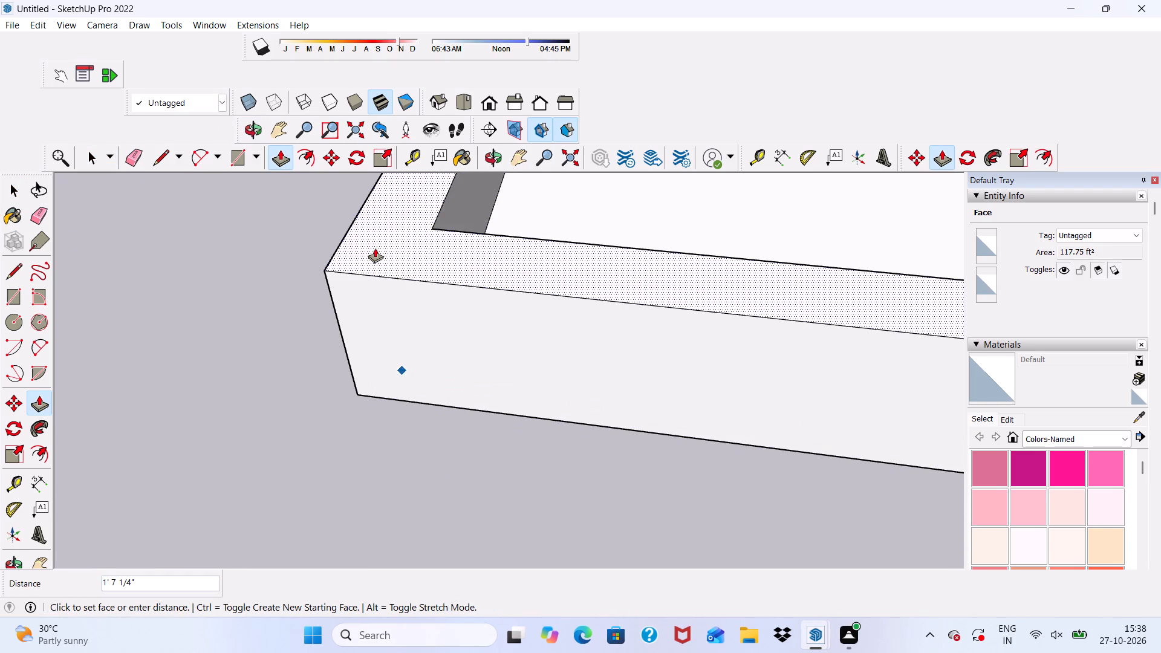
{"action": "type", "text": "10'"}
{"action": "key", "text": "Return"}
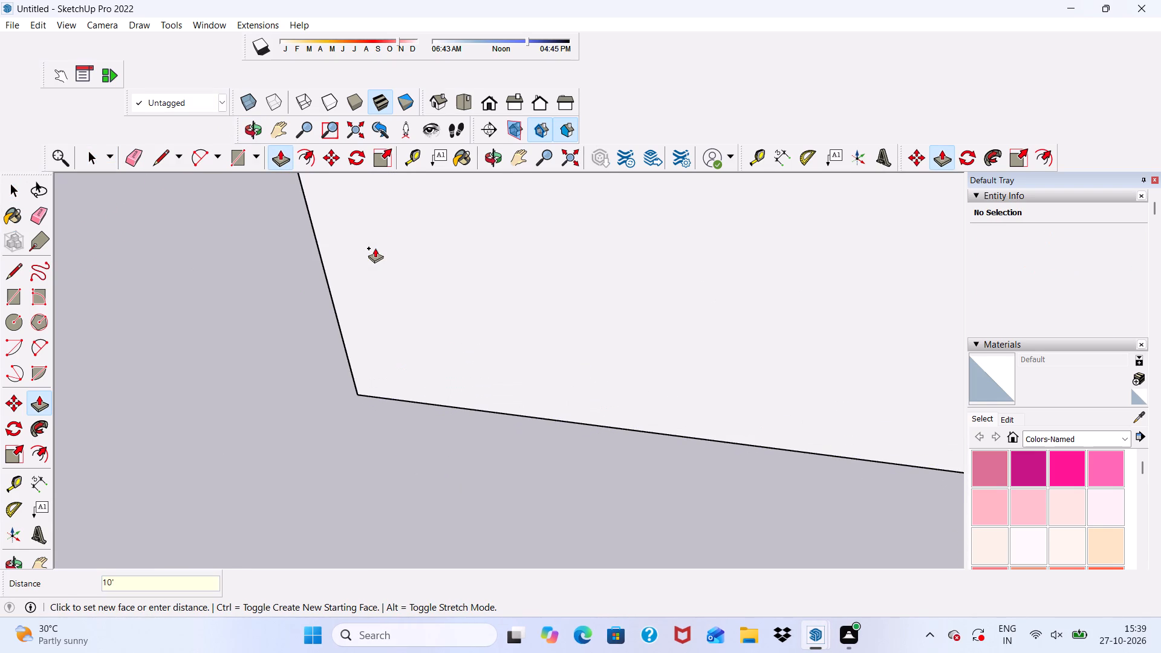
{"action": "scroll", "coordinate": [375, 248], "scroll_direction": "down", "scroll_amount": 20}
{"action": "scroll", "coordinate": [375, 248], "scroll_direction": "down", "scroll_amount": 7}
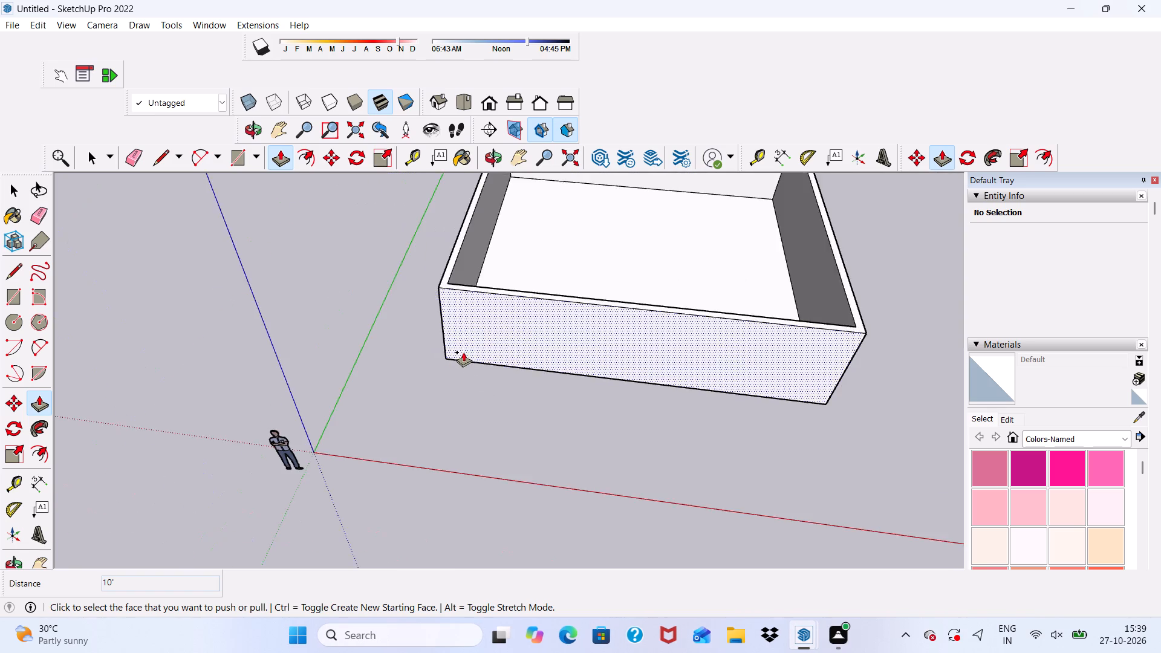
{"action": "middle_click_drag", "start_coordinate": [463, 352], "coordinate": [485, 221]}
{"action": "scroll", "coordinate": [485, 221], "scroll_direction": "up", "scroll_amount": 7}
{"action": "scroll", "coordinate": [485, 221], "scroll_direction": "down", "scroll_amount": 6}
{"action": "middle_click_drag", "start_coordinate": [422, 292], "coordinate": [454, 201]}
{"action": "scroll", "coordinate": [454, 233], "scroll_direction": "up", "scroll_amount": 5}
{"action": "scroll", "coordinate": [436, 238], "scroll_direction": "down", "scroll_amount": 1}
{"action": "scroll", "coordinate": [402, 251], "scroll_direction": "up", "scroll_amount": 3}
{"action": "key", "text": "space"}
Close the open top with a rectangle about 40' by 37' 7", from the walls' far outer corner to the front wall's outer top edge.
{"action": "scroll", "coordinate": [387, 249], "scroll_direction": "down", "scroll_amount": 4}
{"action": "middle_click_drag", "start_coordinate": [530, 279], "coordinate": [502, 339]}
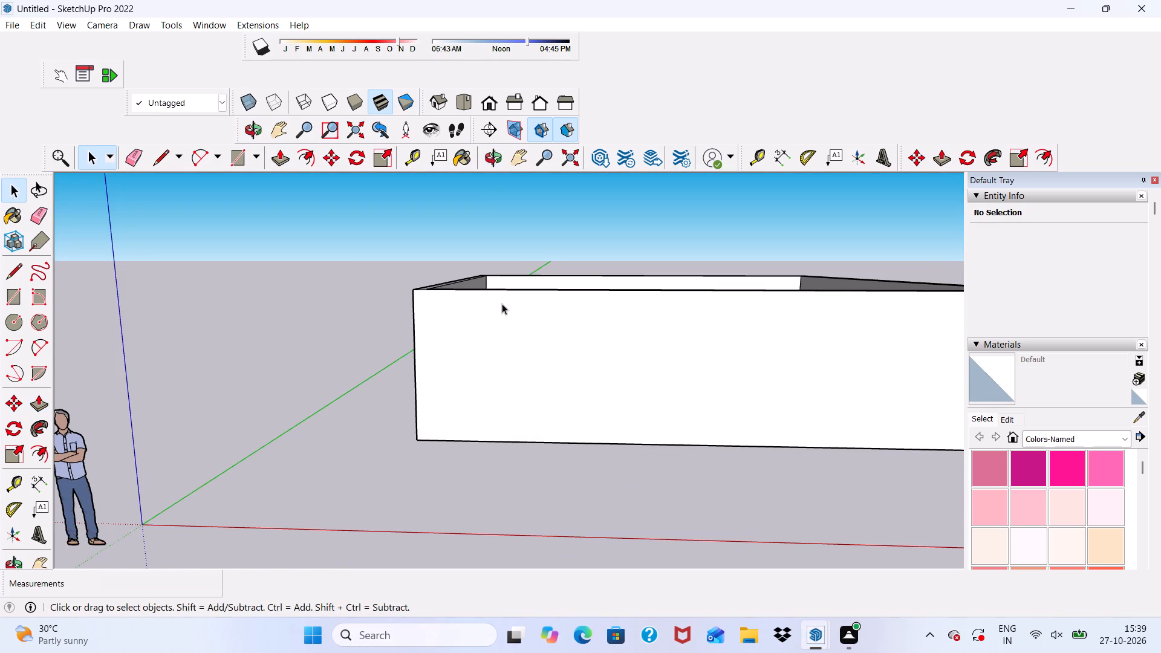
{"action": "scroll", "coordinate": [516, 285], "scroll_direction": "down", "scroll_amount": 5}
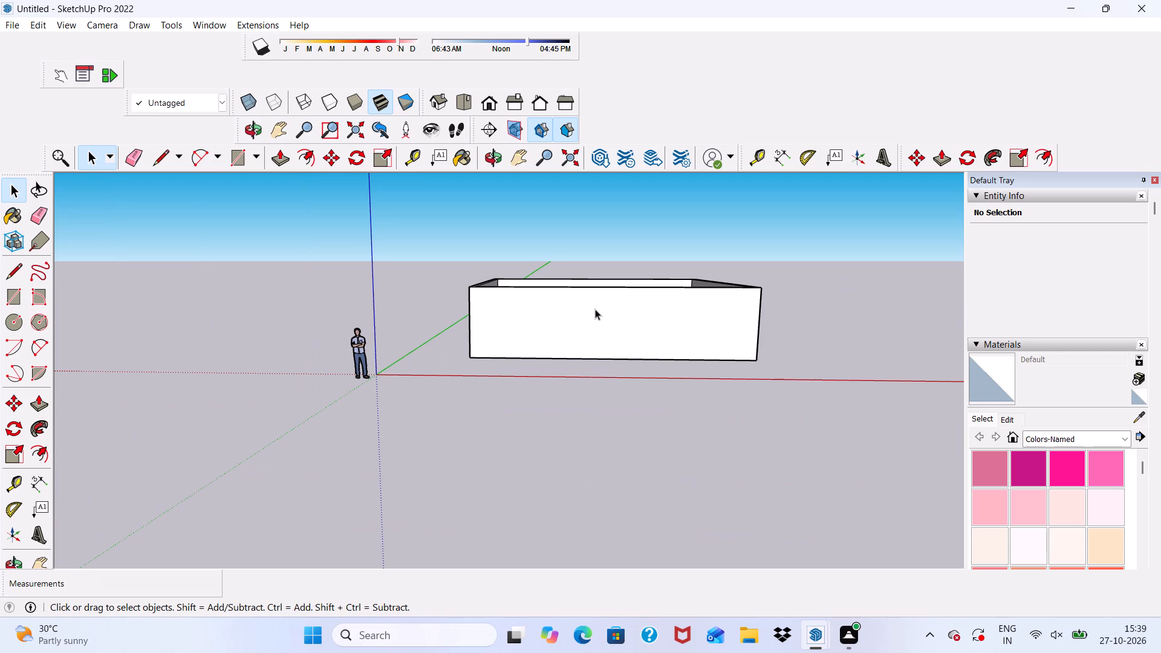
{"action": "scroll", "coordinate": [551, 216], "scroll_direction": "up", "scroll_amount": 2}
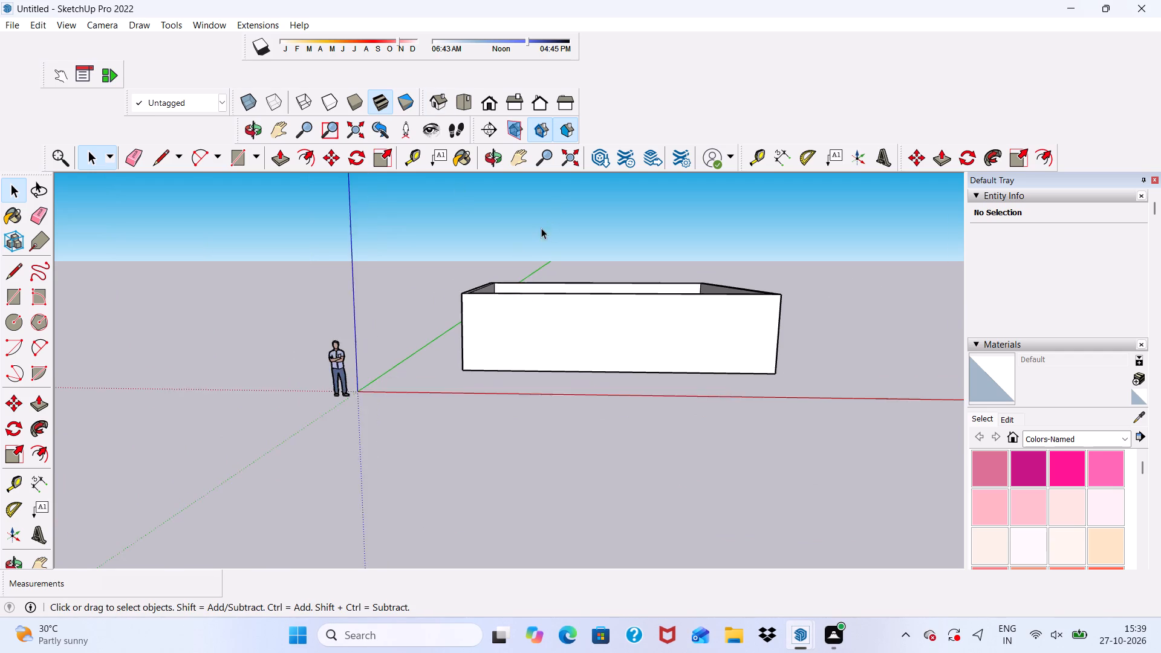
{"action": "scroll", "coordinate": [510, 255], "scroll_direction": "down", "scroll_amount": 5}
{"action": "middle_click_drag", "start_coordinate": [485, 269], "coordinate": [491, 318]}
{"action": "scroll", "coordinate": [489, 316], "scroll_direction": "up", "scroll_amount": 2}
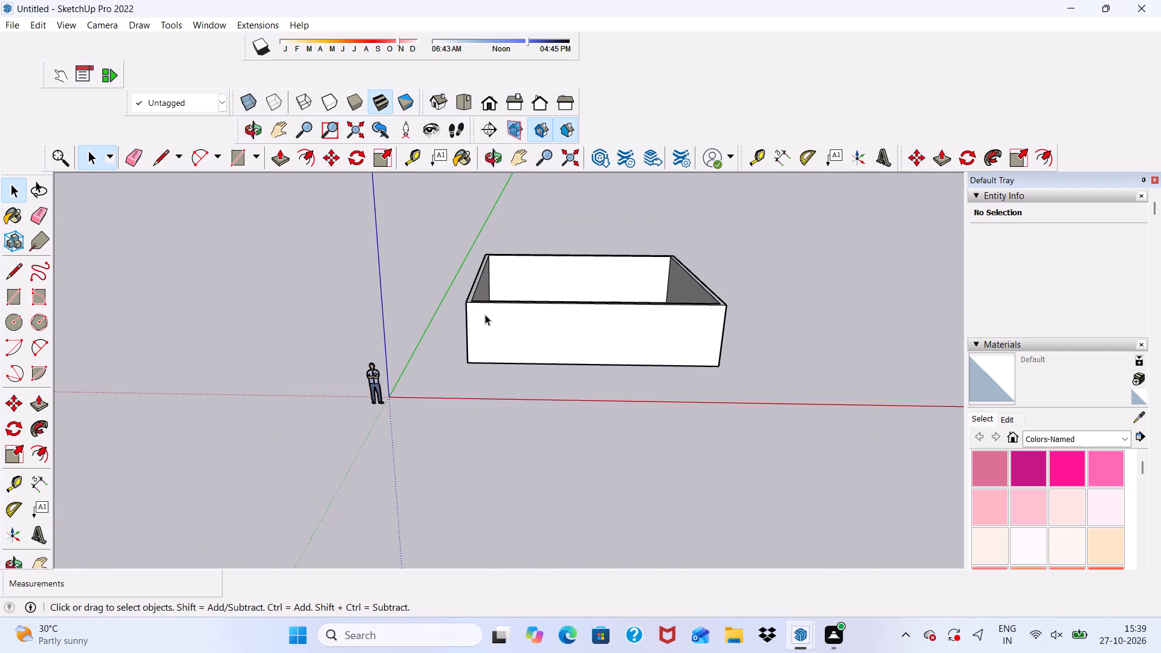
{"action": "scroll", "coordinate": [781, 426], "scroll_direction": "up", "scroll_amount": 1}
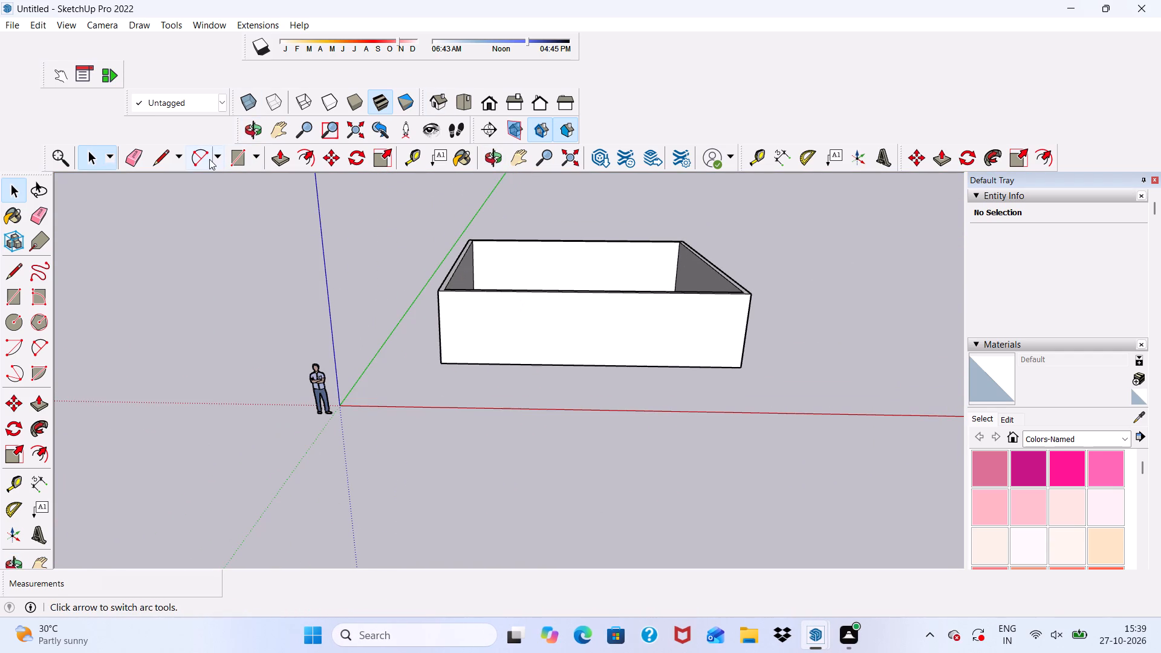
{"action": "left_click", "coordinate": [234, 157]}
{"action": "scroll", "coordinate": [472, 301], "scroll_direction": "down", "scroll_amount": 2}
{"action": "scroll", "coordinate": [519, 308], "scroll_direction": "up", "scroll_amount": 6}
{"action": "scroll", "coordinate": [484, 289], "scroll_direction": "down", "scroll_amount": 6}
{"action": "middle_click_drag", "start_coordinate": [431, 288], "coordinate": [435, 363]}
{"action": "scroll", "coordinate": [406, 257], "scroll_direction": "up", "scroll_amount": 5}
{"action": "scroll", "coordinate": [419, 236], "scroll_direction": "down", "scroll_amount": 8}
{"action": "scroll", "coordinate": [444, 212], "scroll_direction": "up", "scroll_amount": 11}
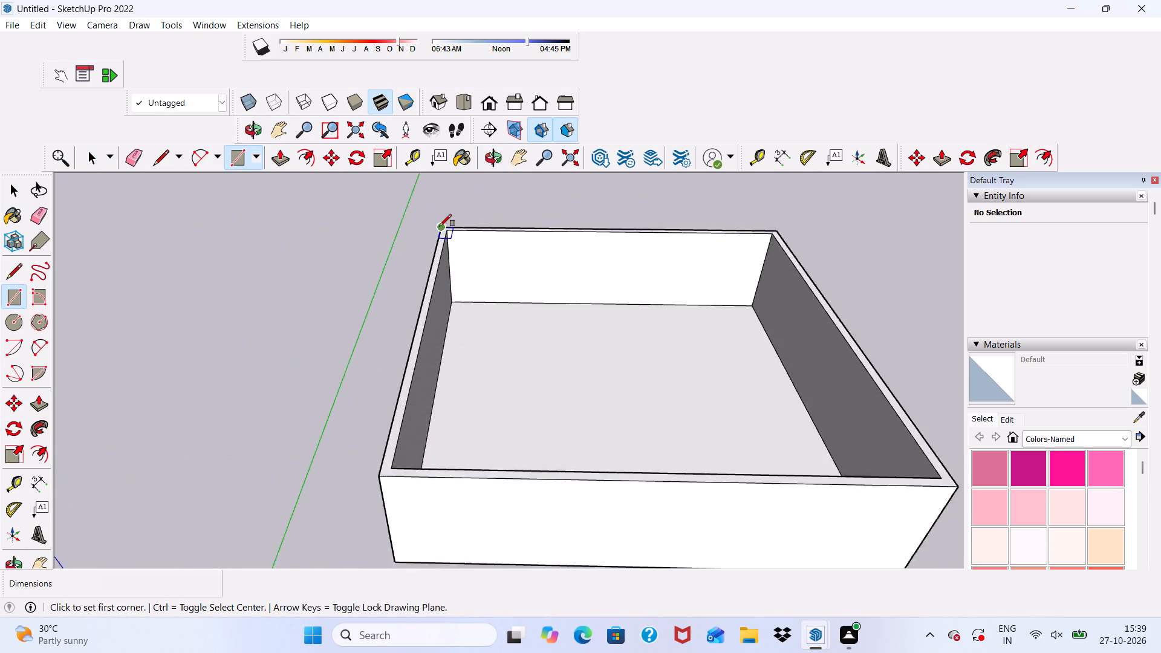
{"action": "scroll", "coordinate": [440, 226], "scroll_direction": "up", "scroll_amount": 1}
{"action": "scroll", "coordinate": [440, 226], "scroll_direction": "down", "scroll_amount": 1}
{"action": "scroll", "coordinate": [440, 226], "scroll_direction": "up", "scroll_amount": 9}
{"action": "left_click", "coordinate": [440, 226]}
{"action": "scroll", "coordinate": [467, 317], "scroll_direction": "down", "scroll_amount": 11}
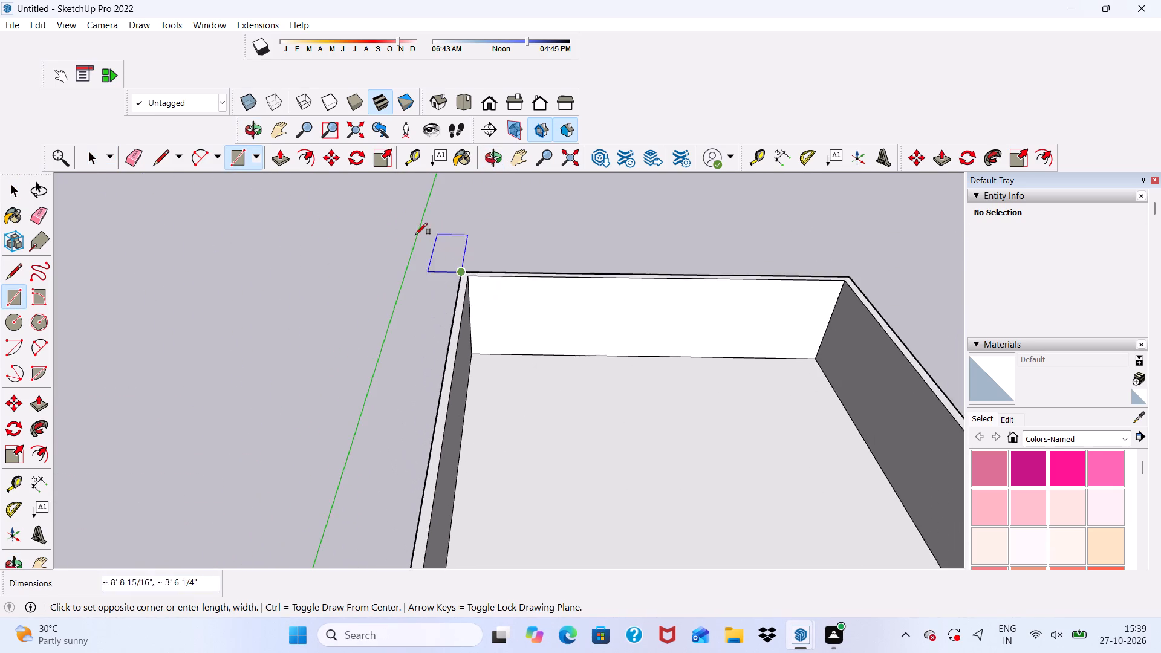
{"action": "scroll", "coordinate": [415, 235], "scroll_direction": "down", "scroll_amount": 3}
{"action": "scroll", "coordinate": [780, 325], "scroll_direction": "up", "scroll_amount": 1}
{"action": "scroll", "coordinate": [655, 256], "scroll_direction": "down", "scroll_amount": 4}
{"action": "scroll", "coordinate": [730, 395], "scroll_direction": "up", "scroll_amount": 3}
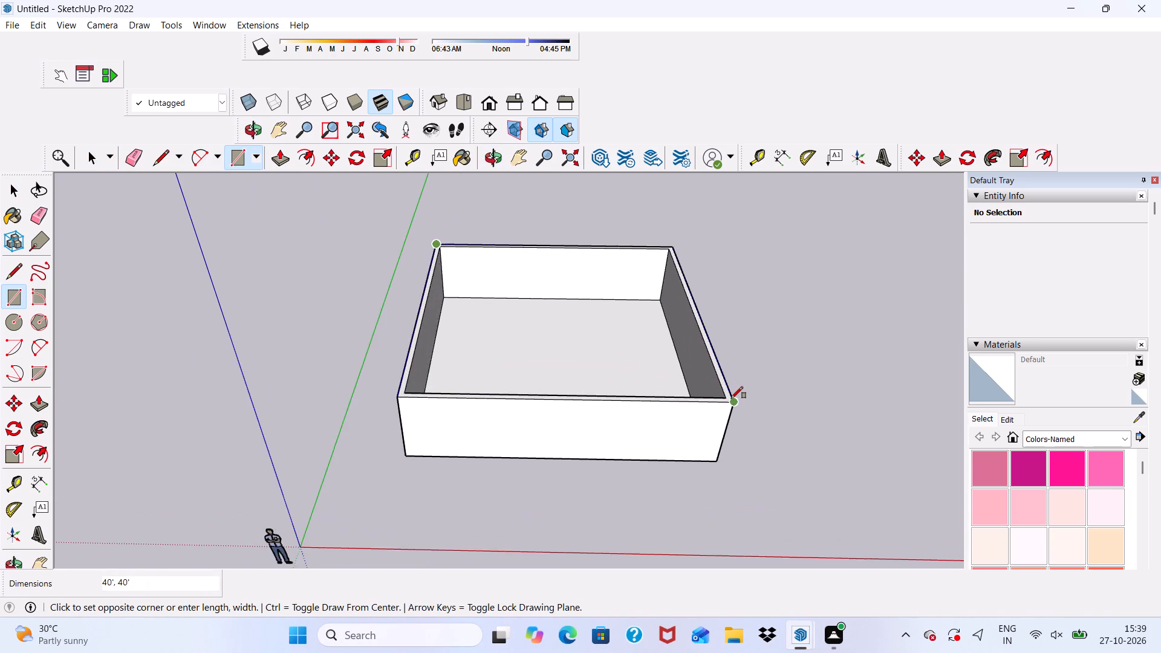
{"action": "scroll", "coordinate": [731, 398], "scroll_direction": "up", "scroll_amount": 9}
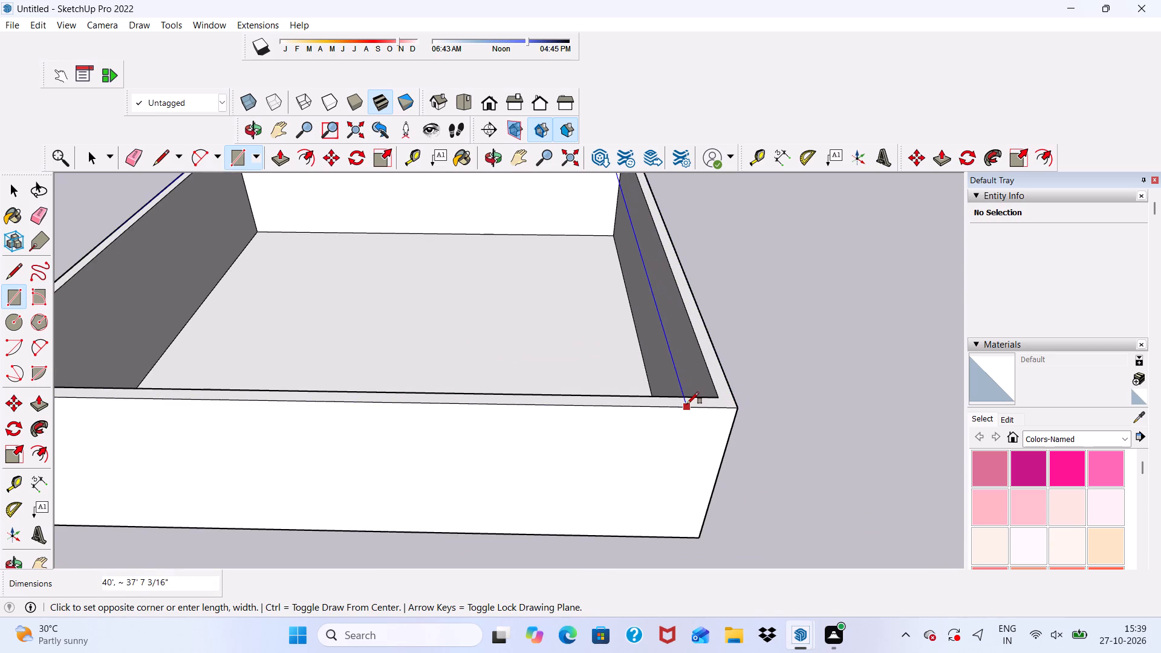
{"action": "left_click", "coordinate": [686, 404]}
{"action": "key", "text": "space"}
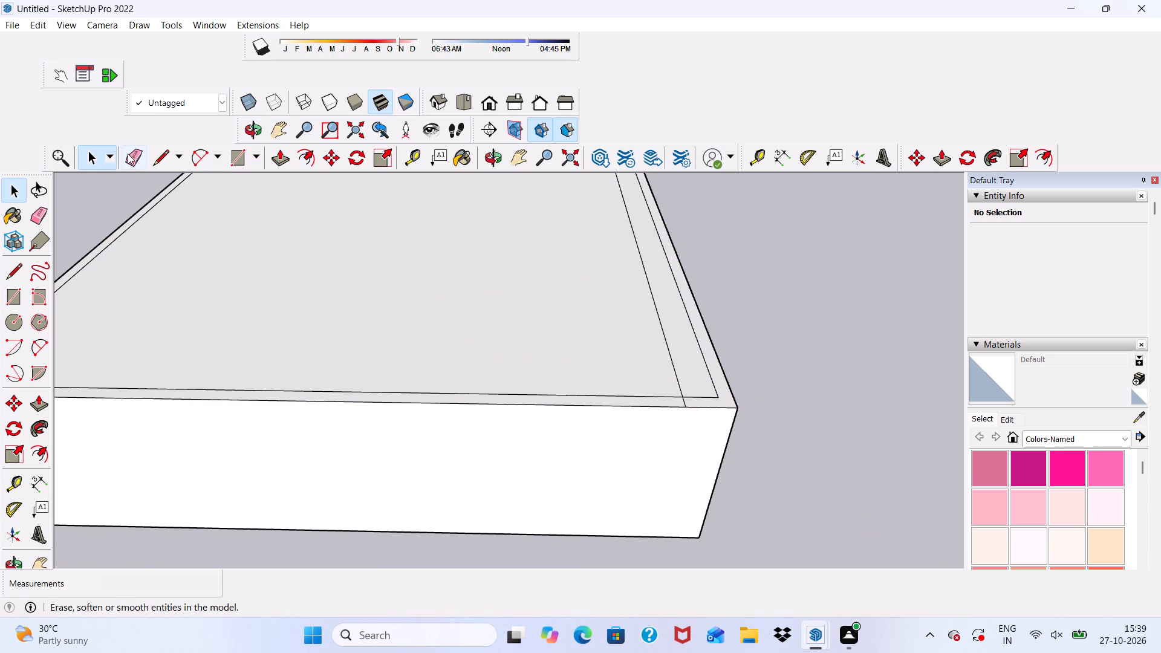
Erase the extra rectangle edge crossing the top face, including its short leftover segment on the front wall's top.
{"action": "left_click", "coordinate": [129, 154]}
{"action": "left_click_drag", "start_coordinate": [656, 318], "coordinate": [662, 331]}
{"action": "scroll", "coordinate": [694, 415], "scroll_direction": "up", "scroll_amount": 5}
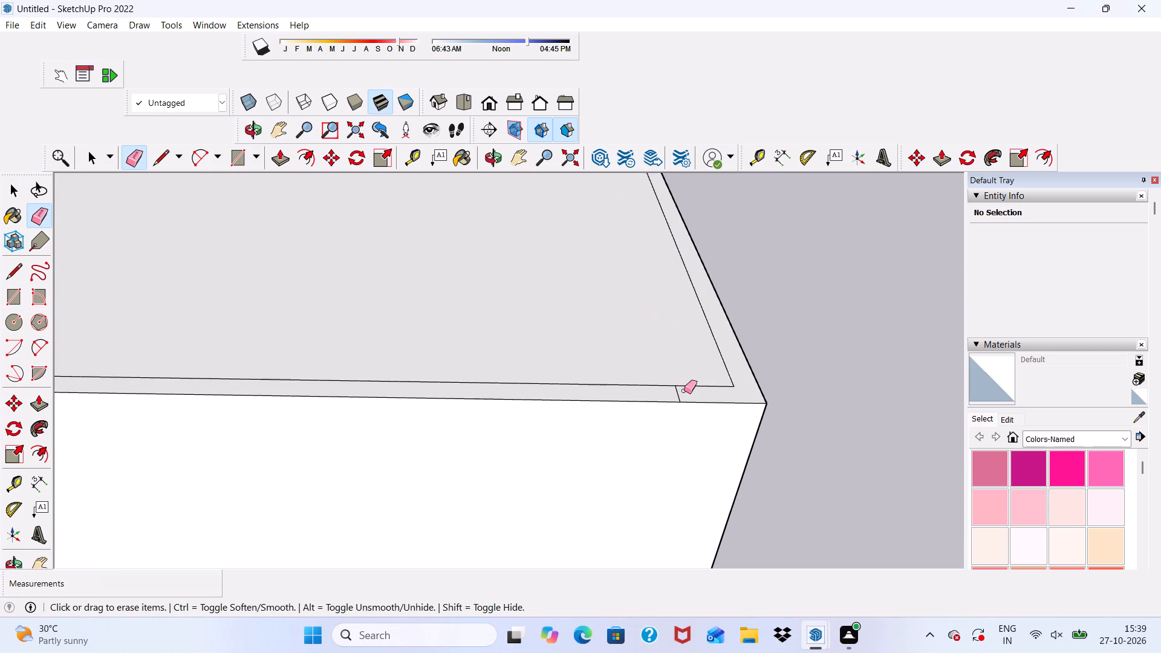
{"action": "scroll", "coordinate": [683, 391], "scroll_direction": "up", "scroll_amount": 2}
{"action": "left_click_drag", "start_coordinate": [681, 392], "coordinate": [664, 395]}
{"action": "scroll", "coordinate": [609, 347], "scroll_direction": "down", "scroll_amount": 20}
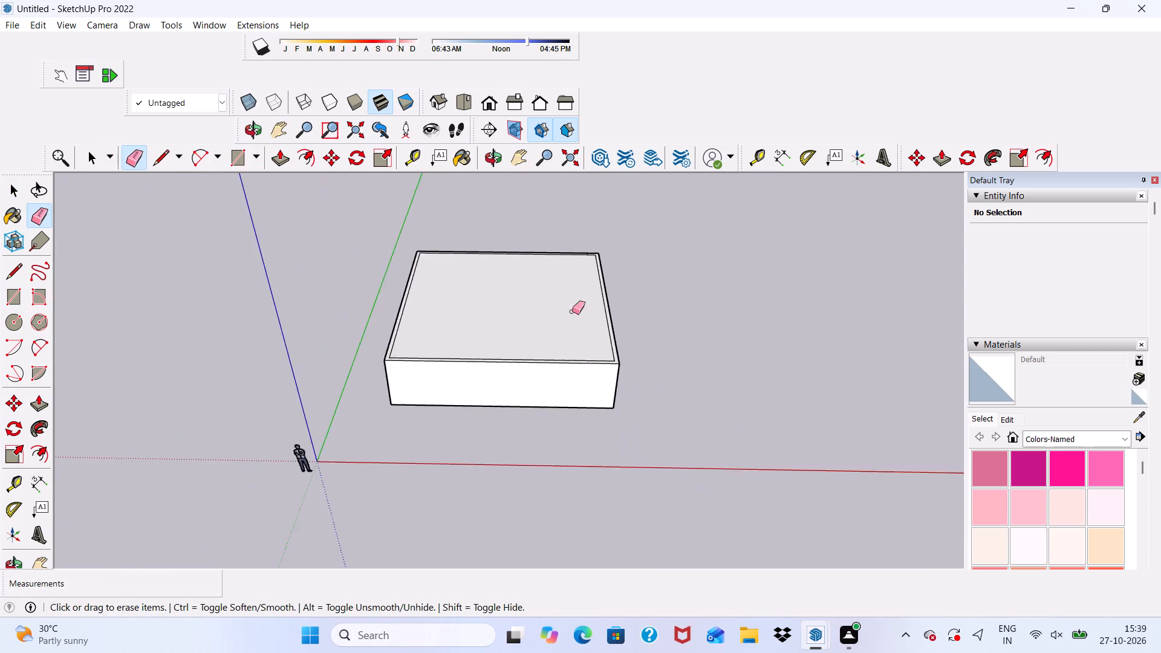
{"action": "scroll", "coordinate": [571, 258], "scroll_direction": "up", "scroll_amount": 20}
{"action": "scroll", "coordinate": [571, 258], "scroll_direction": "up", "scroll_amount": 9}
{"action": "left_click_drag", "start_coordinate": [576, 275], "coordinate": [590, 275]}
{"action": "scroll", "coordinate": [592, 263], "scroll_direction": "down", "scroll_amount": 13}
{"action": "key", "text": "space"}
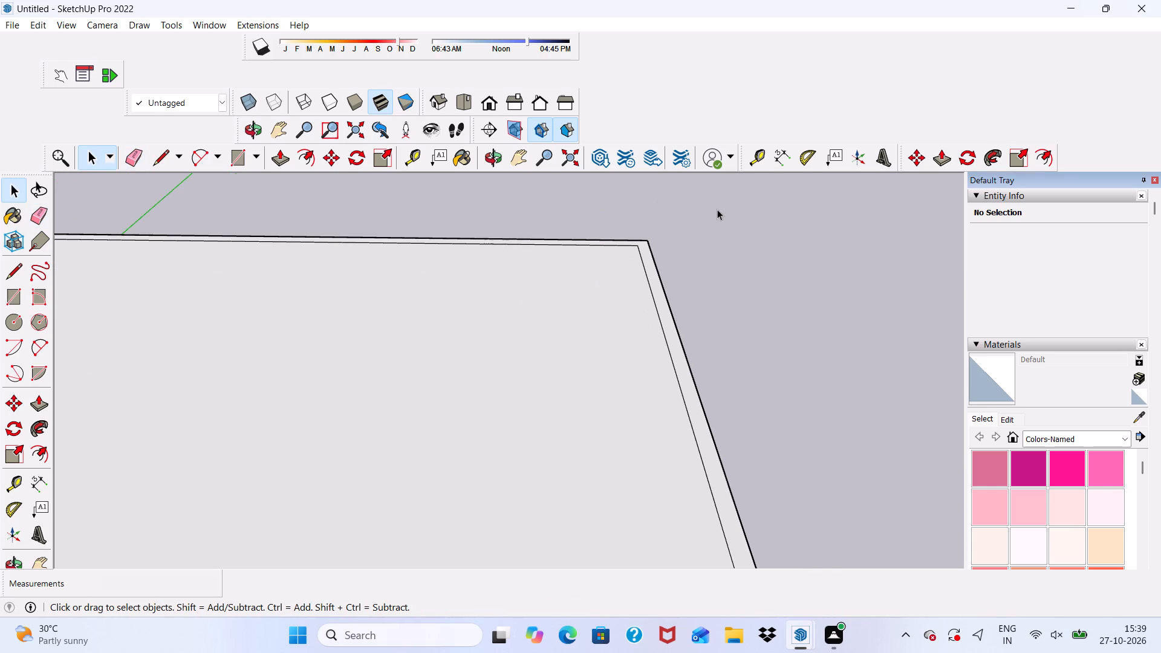
Push/Pull the inner top face up 10' to raise a second storey above the walls.
{"action": "scroll", "coordinate": [717, 209], "scroll_direction": "down", "scroll_amount": 13}
{"action": "middle_click_drag", "start_coordinate": [696, 265], "coordinate": [685, 127]}
{"action": "middle_click_drag", "start_coordinate": [517, 401], "coordinate": [535, 372]}
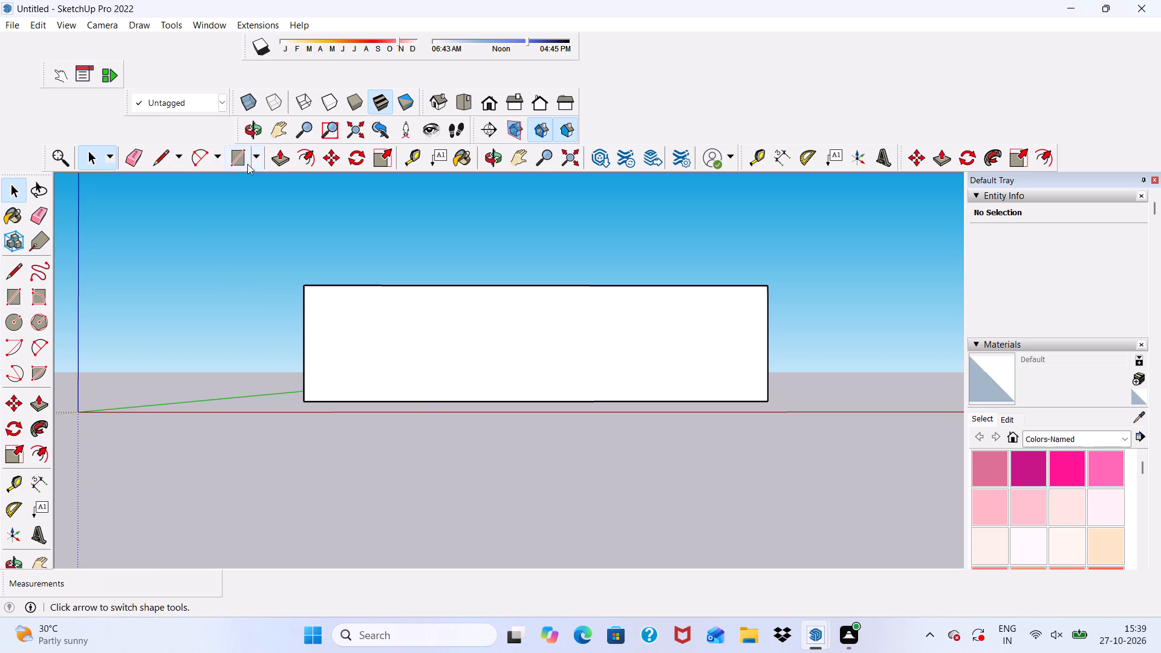
{"action": "scroll", "coordinate": [334, 302], "scroll_direction": "down", "scroll_amount": 1}
{"action": "middle_click_drag", "start_coordinate": [350, 308], "coordinate": [356, 455]}
{"action": "scroll", "coordinate": [357, 357], "scroll_direction": "up", "scroll_amount": 1}
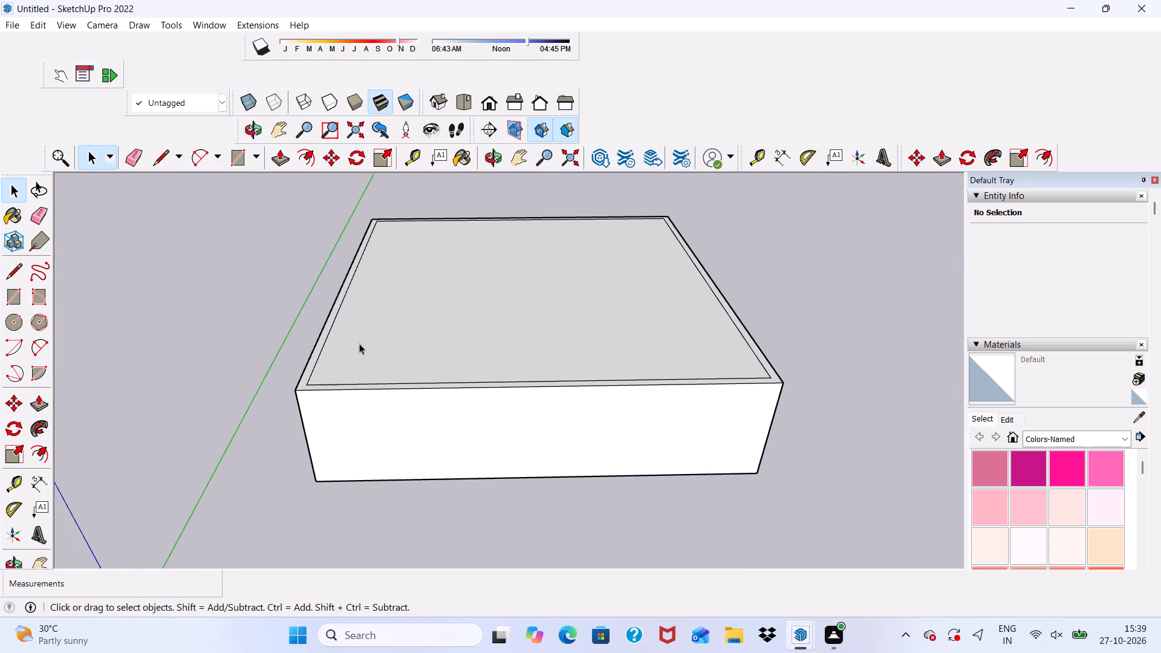
{"action": "left_click", "coordinate": [360, 343]}
{"action": "left_click", "coordinate": [282, 160]}
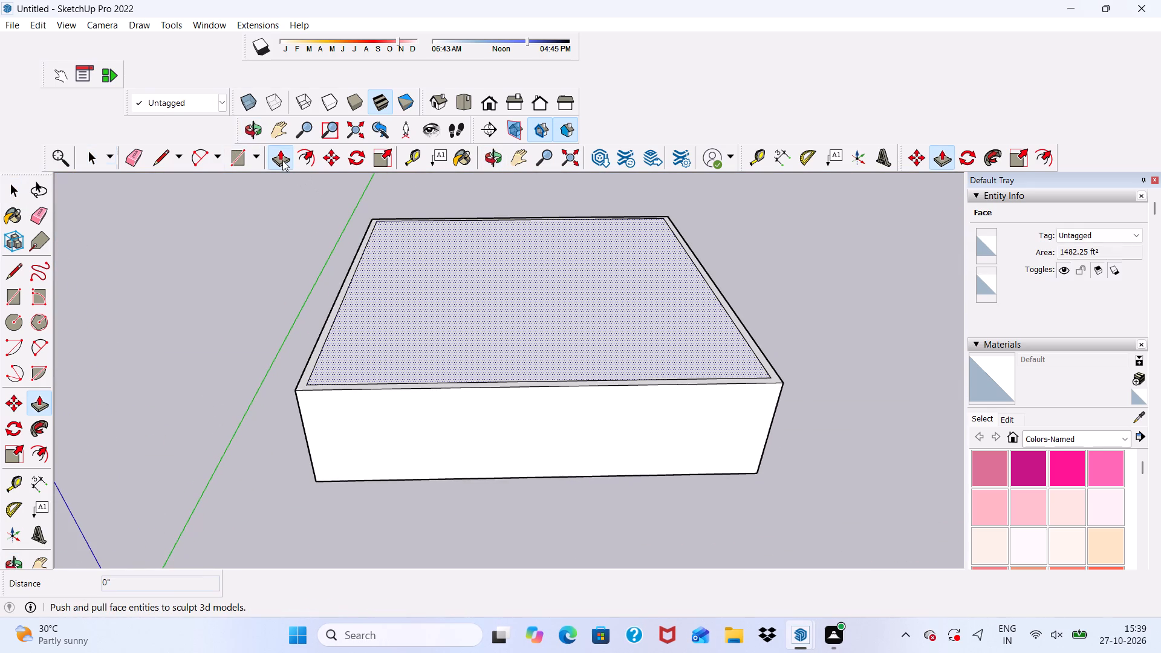
{"action": "left_click", "coordinate": [406, 346]}
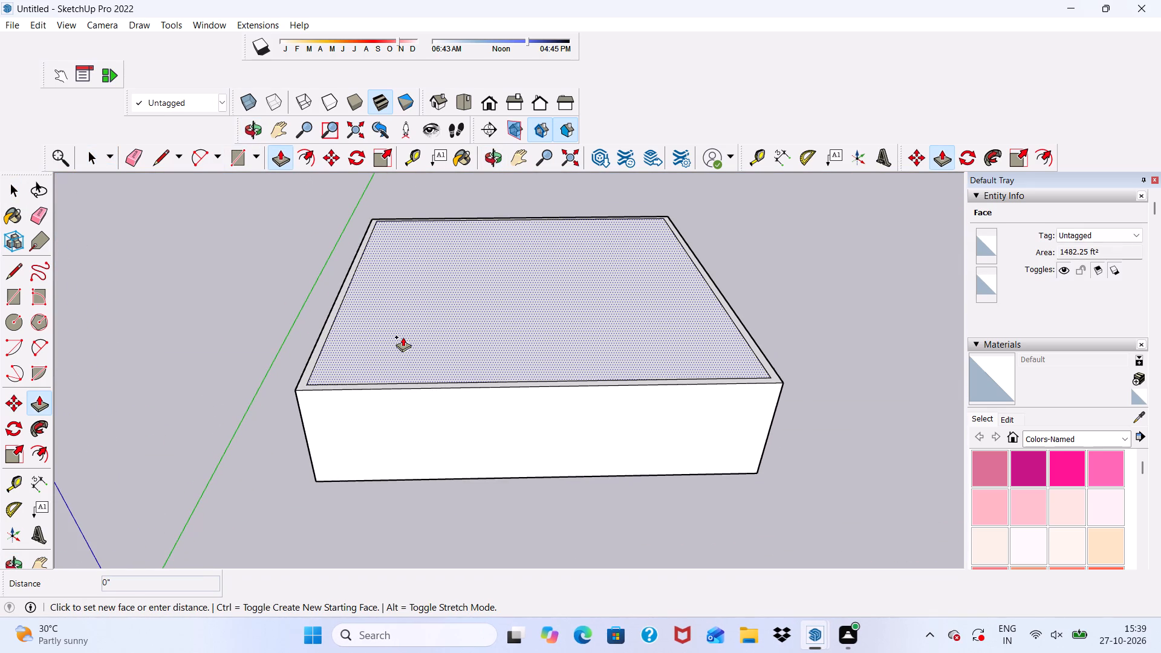
{"action": "type", "text": "10'"}
{"action": "key", "text": "Return"}
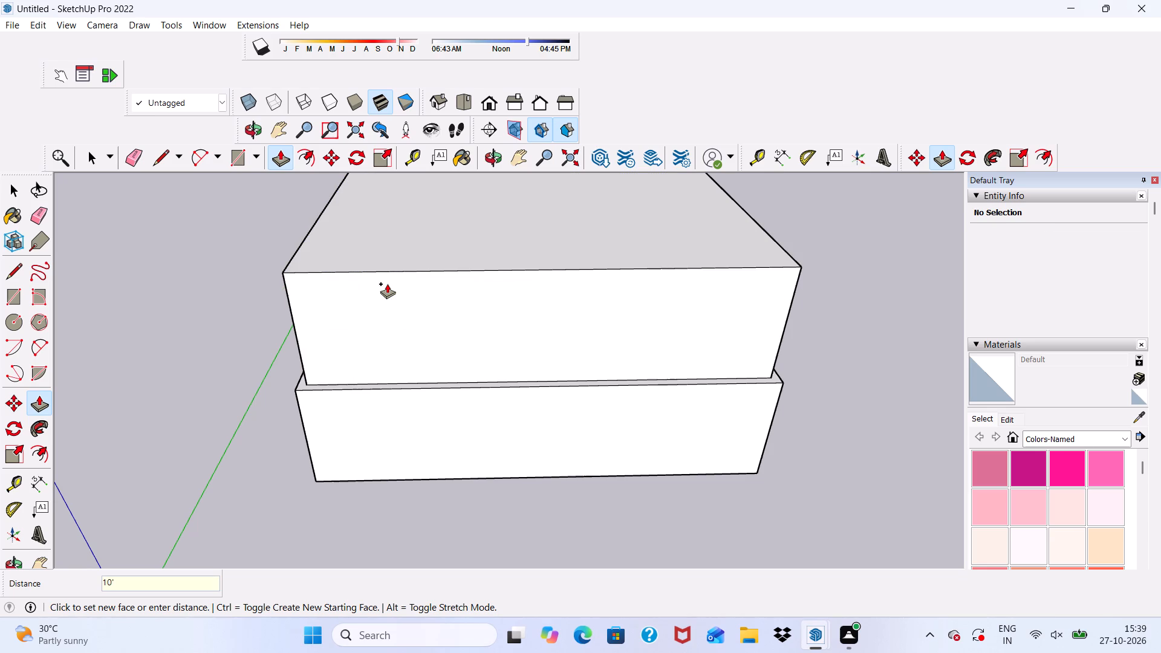
Push/Pull the upper storey's front face outward 9" so it lines up with the front wall below.
{"action": "scroll", "coordinate": [357, 318], "scroll_direction": "up", "scroll_amount": 3}
{"action": "left_click", "coordinate": [356, 320]}
{"action": "scroll", "coordinate": [322, 388], "scroll_direction": "down", "scroll_amount": 2}
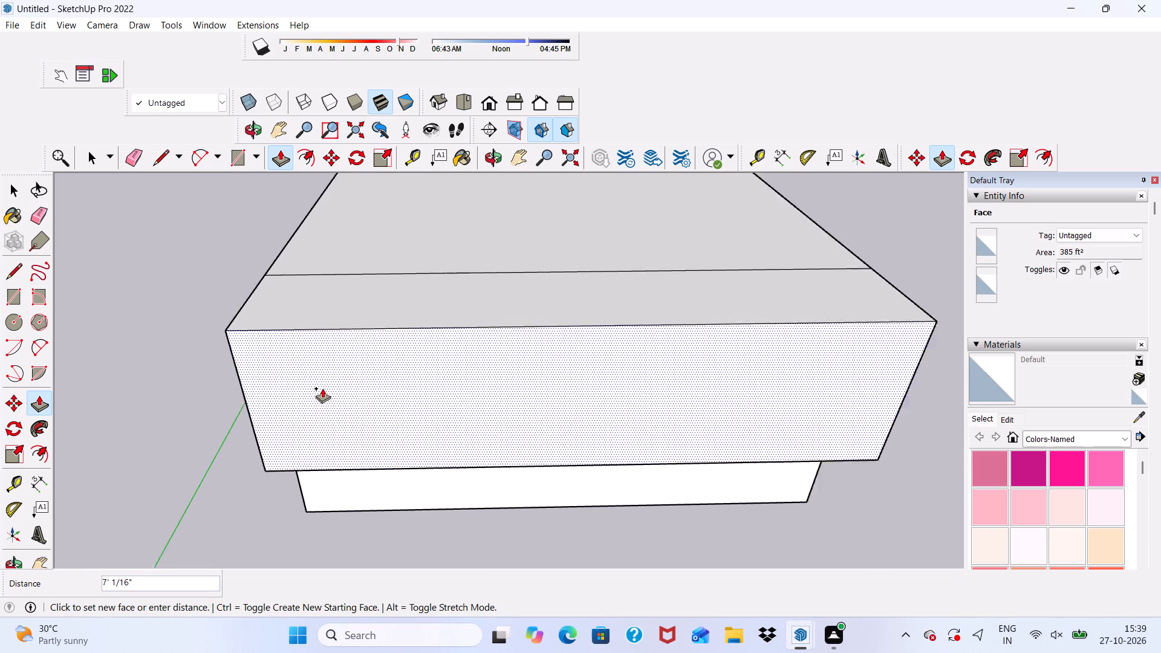
{"action": "scroll", "coordinate": [322, 388], "scroll_direction": "down", "scroll_amount": 1}
{"action": "middle_click_drag", "start_coordinate": [322, 388], "coordinate": [492, 218]}
{"action": "left_click", "coordinate": [311, 413]}
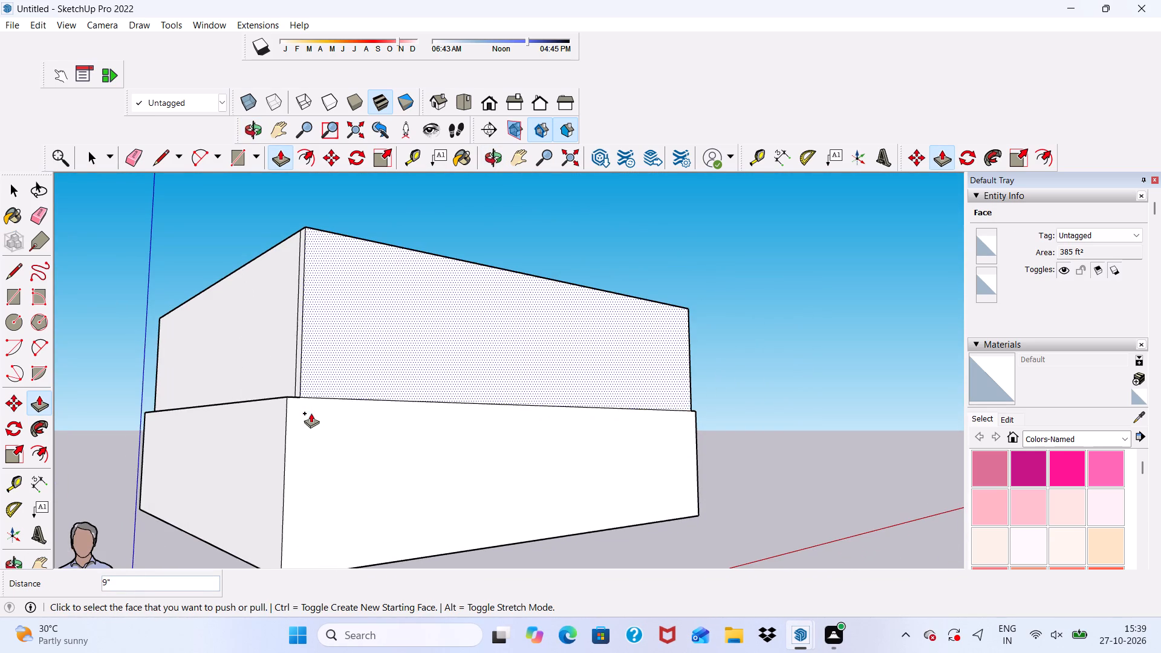
Push/Pull the upper storey's origin-side face outward 9" so it lines up with the wall below.
{"action": "scroll", "coordinate": [296, 369], "scroll_direction": "up", "scroll_amount": 5}
{"action": "left_click", "coordinate": [285, 340]}
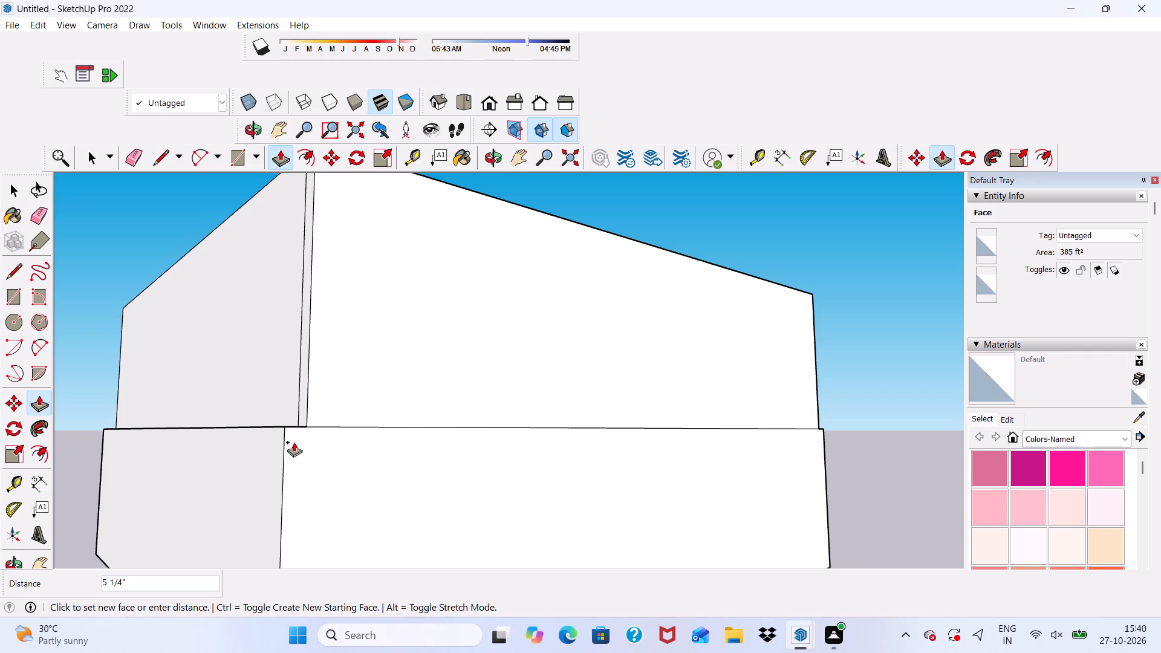
{"action": "scroll", "coordinate": [288, 420], "scroll_direction": "down", "scroll_amount": 2}
{"action": "middle_click_drag", "start_coordinate": [288, 420], "coordinate": [301, 503]}
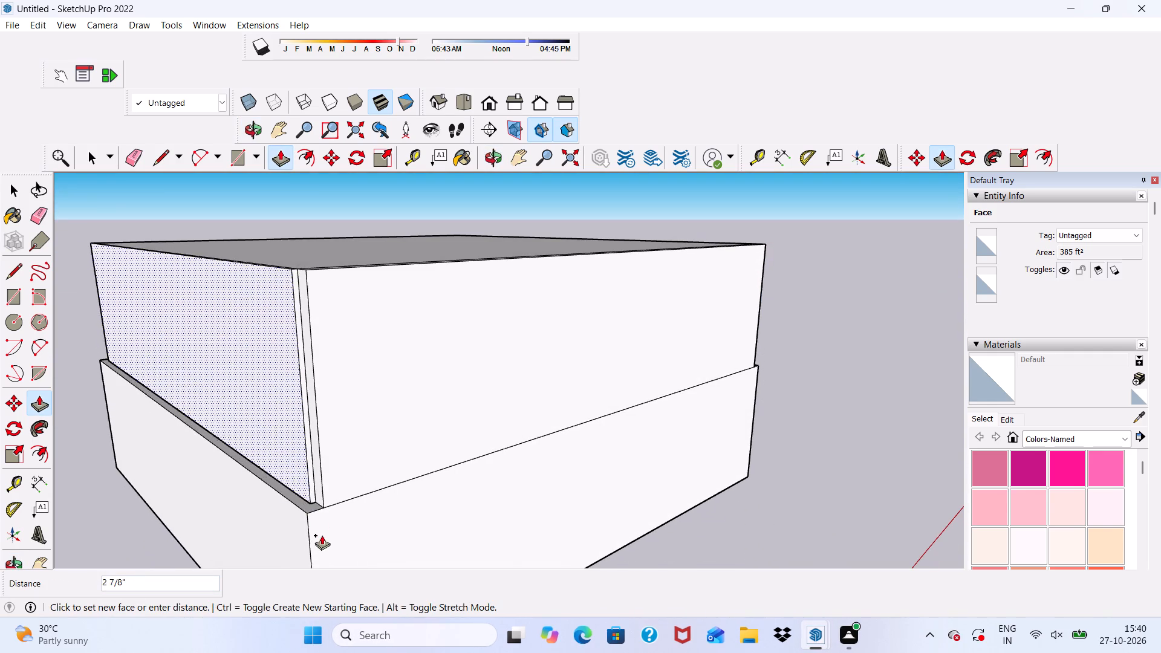
{"action": "scroll", "coordinate": [313, 444], "scroll_direction": "down", "scroll_amount": 6}
{"action": "scroll", "coordinate": [307, 474], "scroll_direction": "up", "scroll_amount": 6}
{"action": "left_click", "coordinate": [310, 500]}
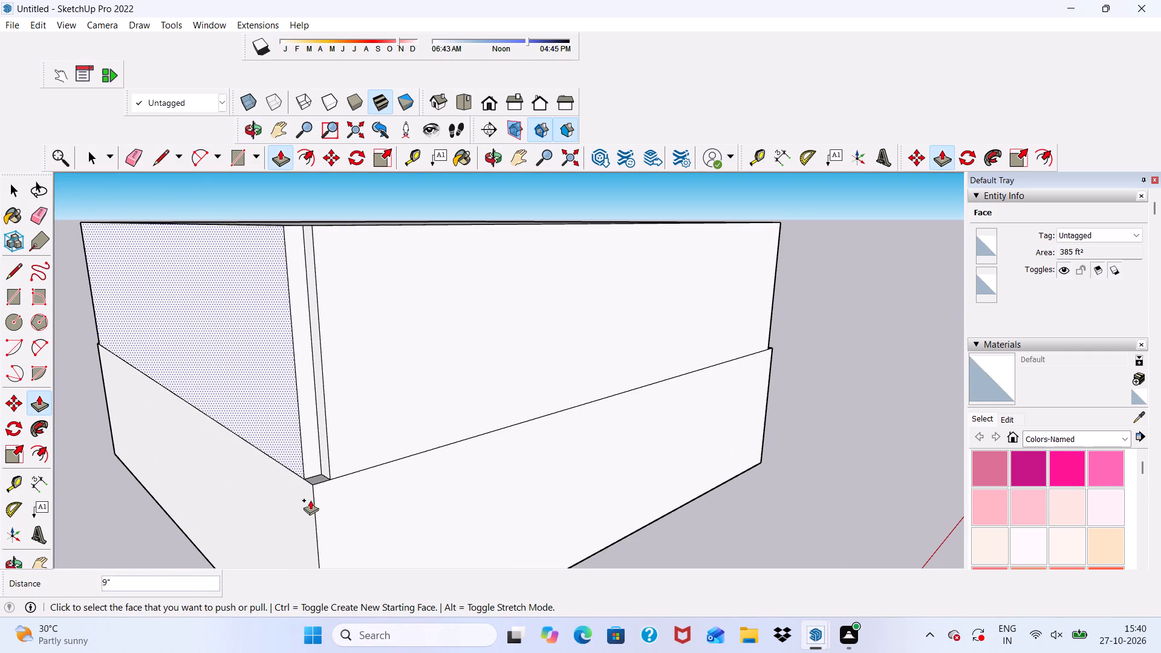
Fill the notch at the upper storey's corner between the front and origin-side faces by pulling its narrow strip 9".
{"action": "scroll", "coordinate": [313, 414], "scroll_direction": "up", "scroll_amount": 4}
{"action": "left_click", "coordinate": [313, 413]}
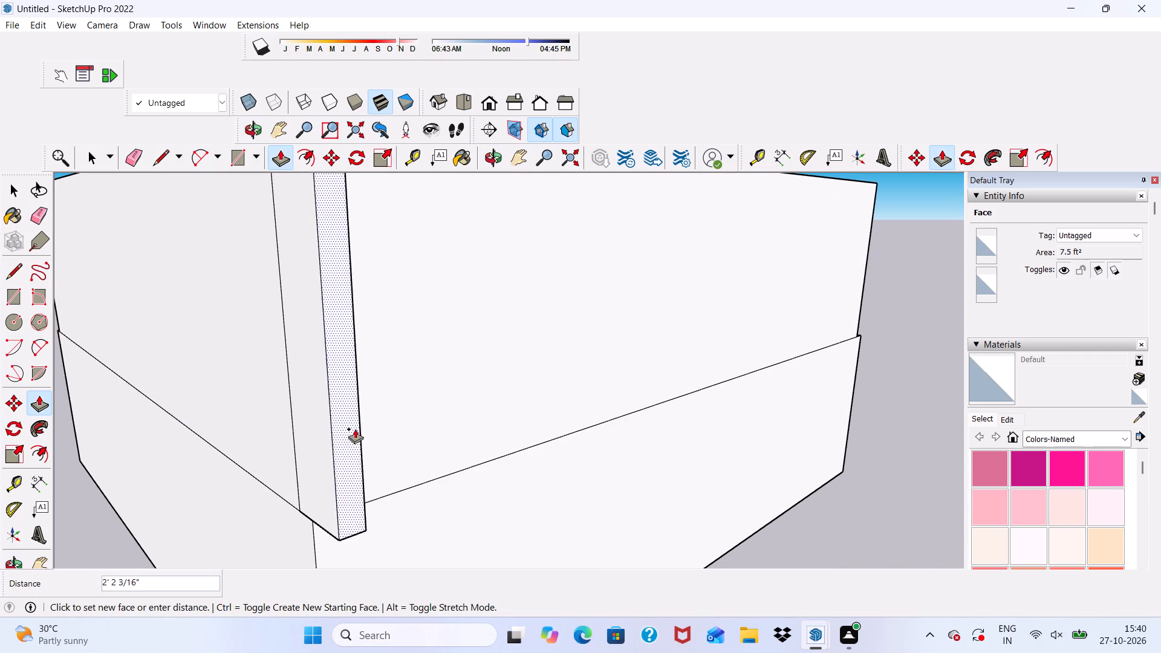
{"action": "left_click", "coordinate": [390, 346]}
{"action": "scroll", "coordinate": [276, 348], "scroll_direction": "down", "scroll_amount": 6}
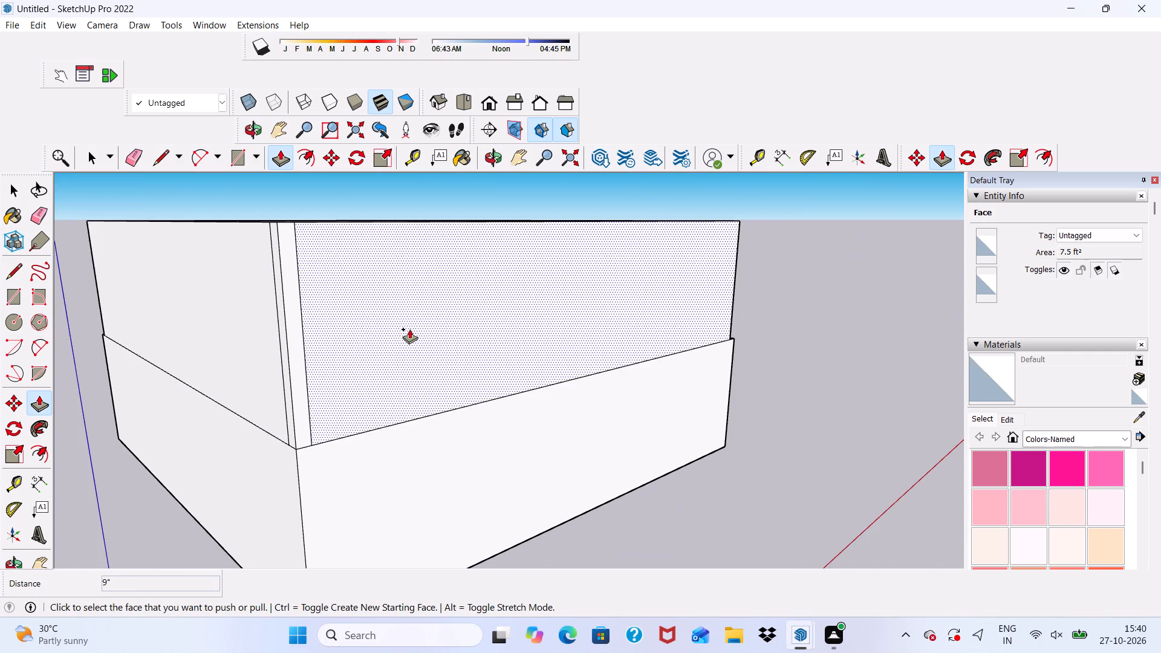
Push/Pull the upper storey's side face opposite the origin outward 9" so it lines up with the wall below.
{"action": "middle_click_drag", "start_coordinate": [409, 329], "coordinate": [154, 397]}
{"action": "scroll", "coordinate": [212, 313], "scroll_direction": "down", "scroll_amount": 7}
{"action": "middle_click_drag", "start_coordinate": [550, 359], "coordinate": [447, 356]}
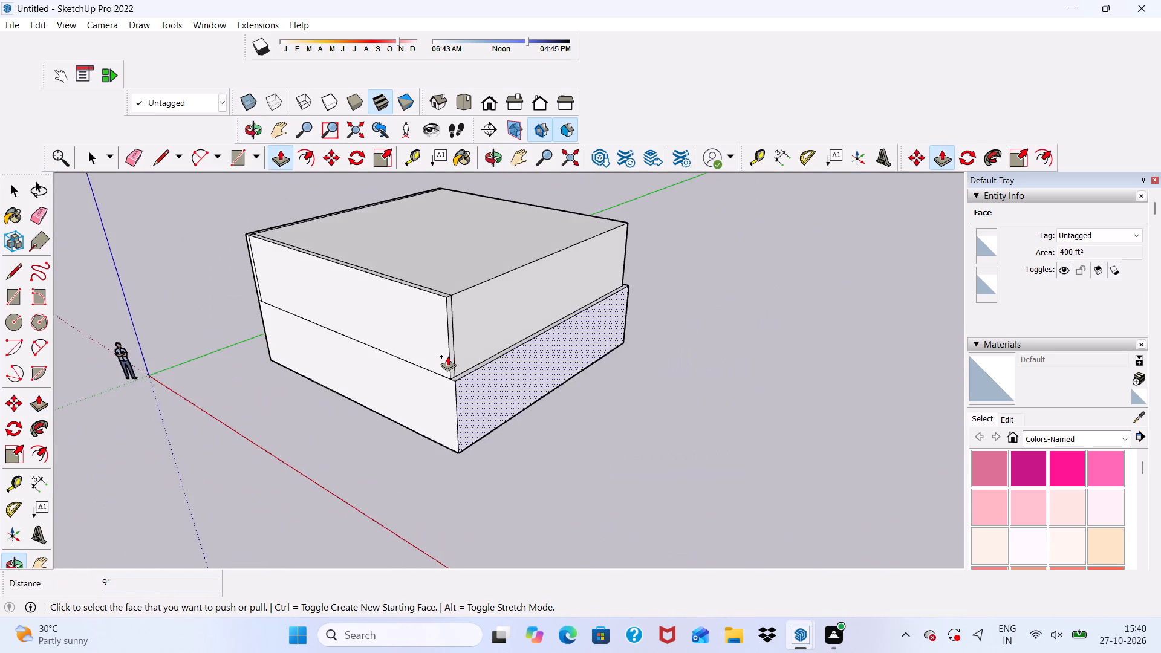
{"action": "scroll", "coordinate": [447, 356], "scroll_direction": "up", "scroll_amount": 5}
{"action": "left_click", "coordinate": [486, 326]}
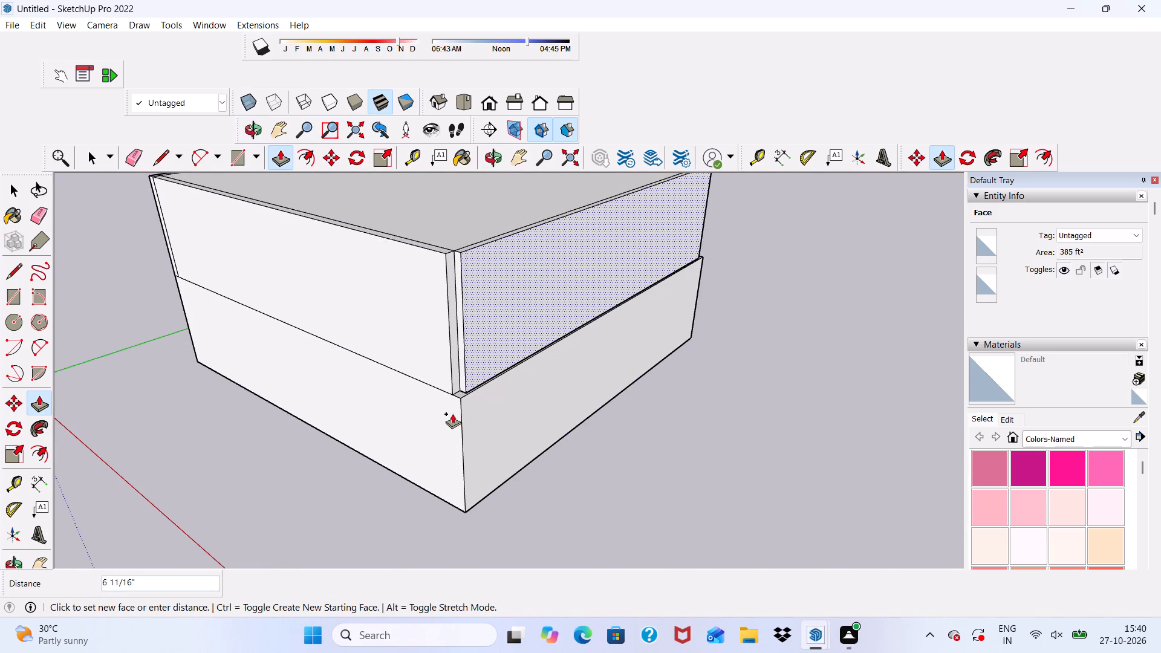
{"action": "scroll", "coordinate": [466, 397], "scroll_direction": "up", "scroll_amount": 3}
{"action": "left_click", "coordinate": [466, 397]}
Fill the upper storey's other front corner notch by pulling its narrow strip 9".
{"action": "scroll", "coordinate": [458, 330], "scroll_direction": "up", "scroll_amount": 6}
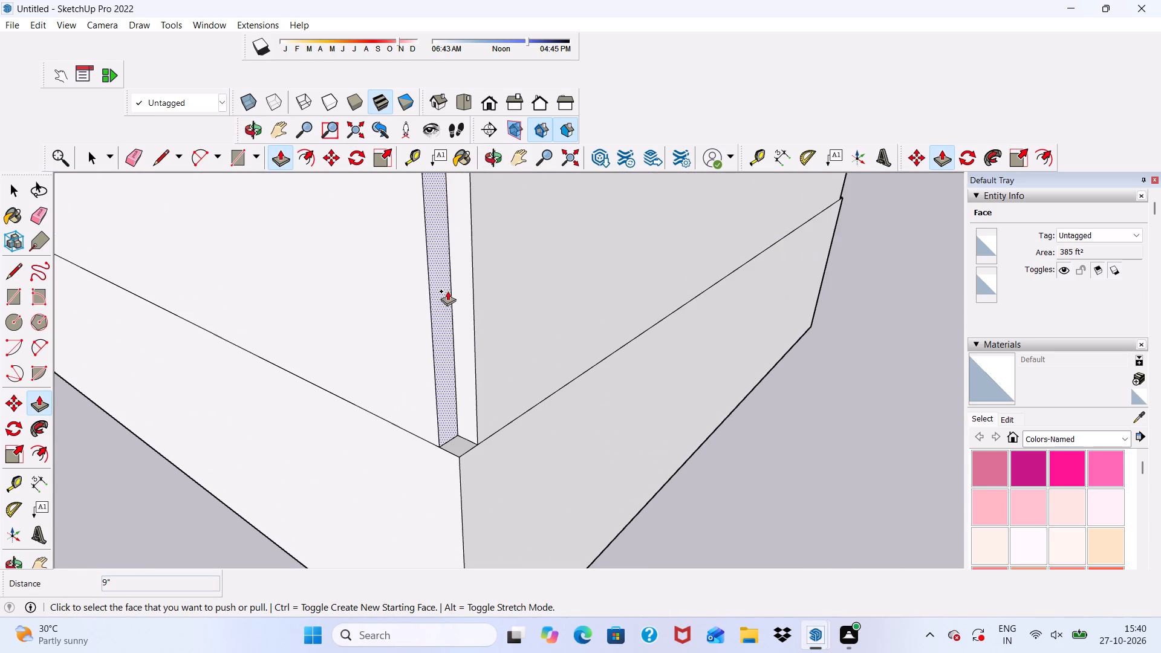
{"action": "left_click", "coordinate": [447, 291]}
{"action": "scroll", "coordinate": [513, 255], "scroll_direction": "down", "scroll_amount": 1}
{"action": "middle_click_drag", "start_coordinate": [513, 255], "coordinate": [380, 268]}
{"action": "left_click", "coordinate": [498, 285]}
{"action": "scroll", "coordinate": [302, 296], "scroll_direction": "down", "scroll_amount": 14}
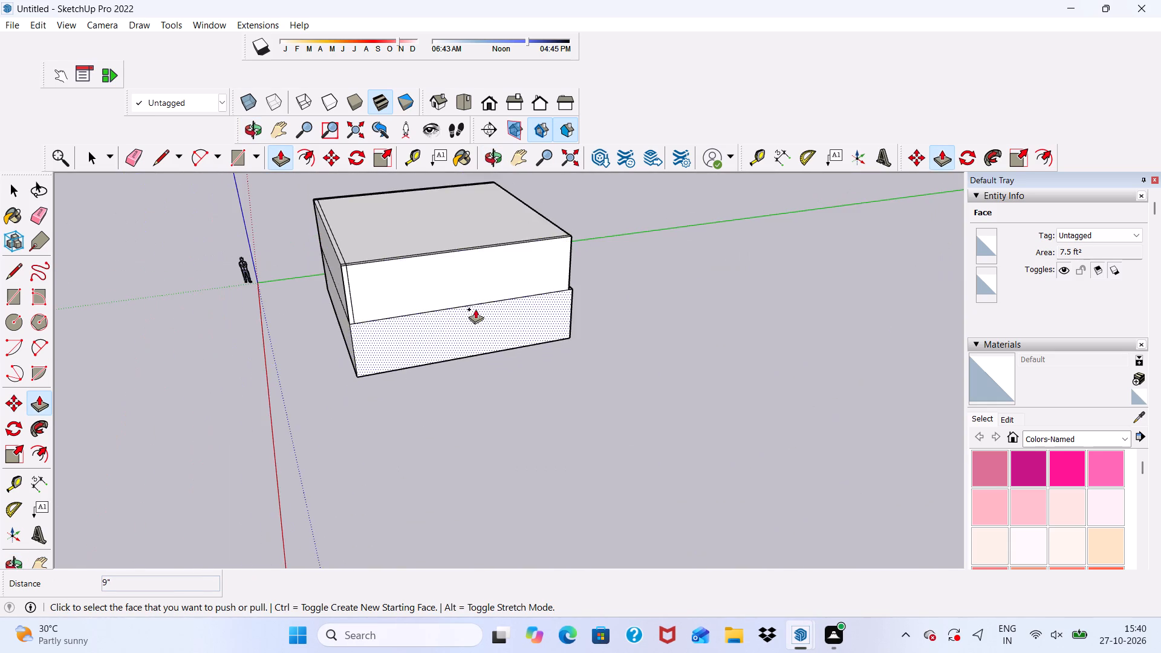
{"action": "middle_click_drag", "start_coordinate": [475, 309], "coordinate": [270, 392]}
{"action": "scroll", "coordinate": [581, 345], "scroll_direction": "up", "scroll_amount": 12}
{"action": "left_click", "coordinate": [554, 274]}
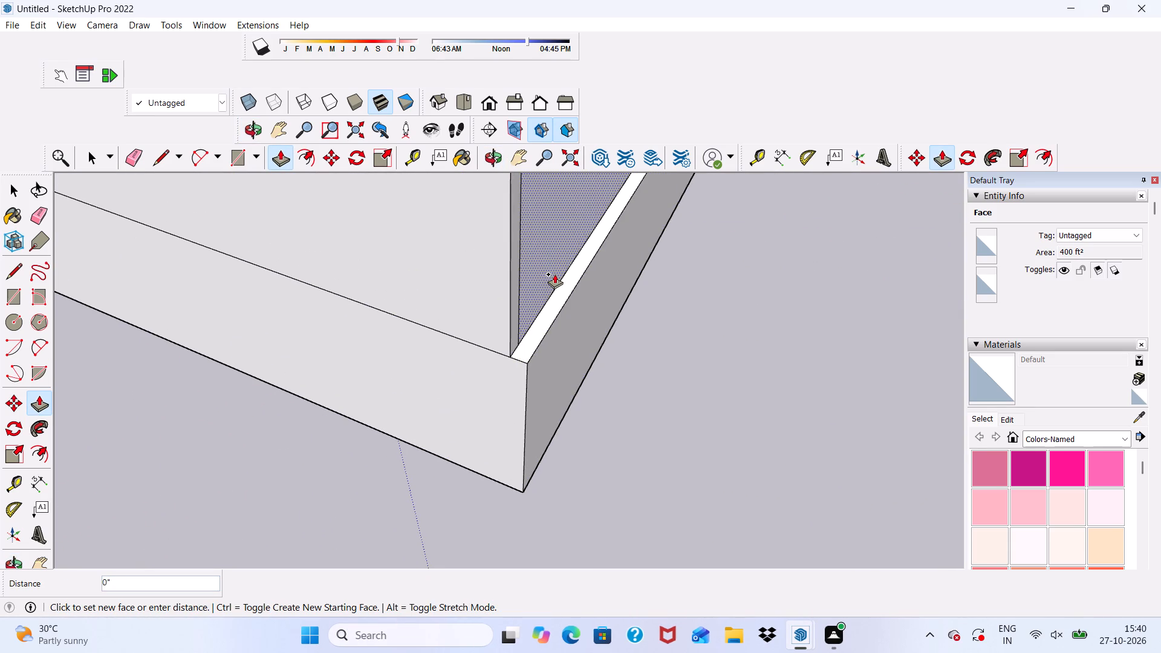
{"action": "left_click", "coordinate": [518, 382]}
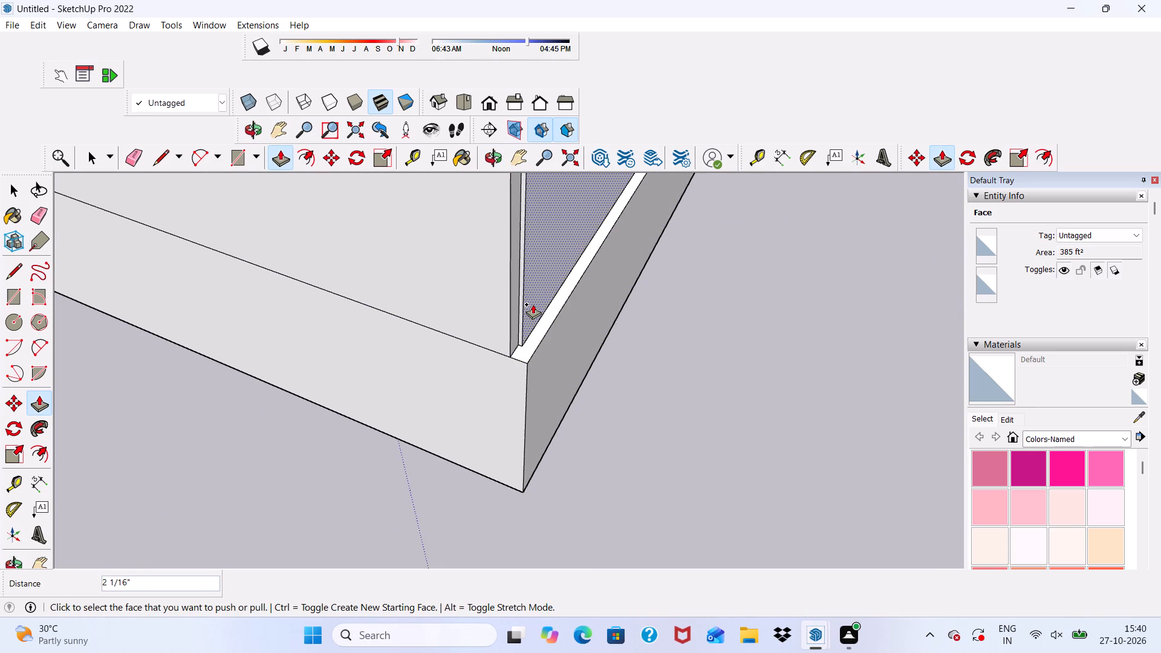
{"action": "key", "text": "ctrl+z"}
Push/Pull the upper storey's back face outward 9" so it lines up with the back wall below.
{"action": "left_click", "coordinate": [532, 290]}
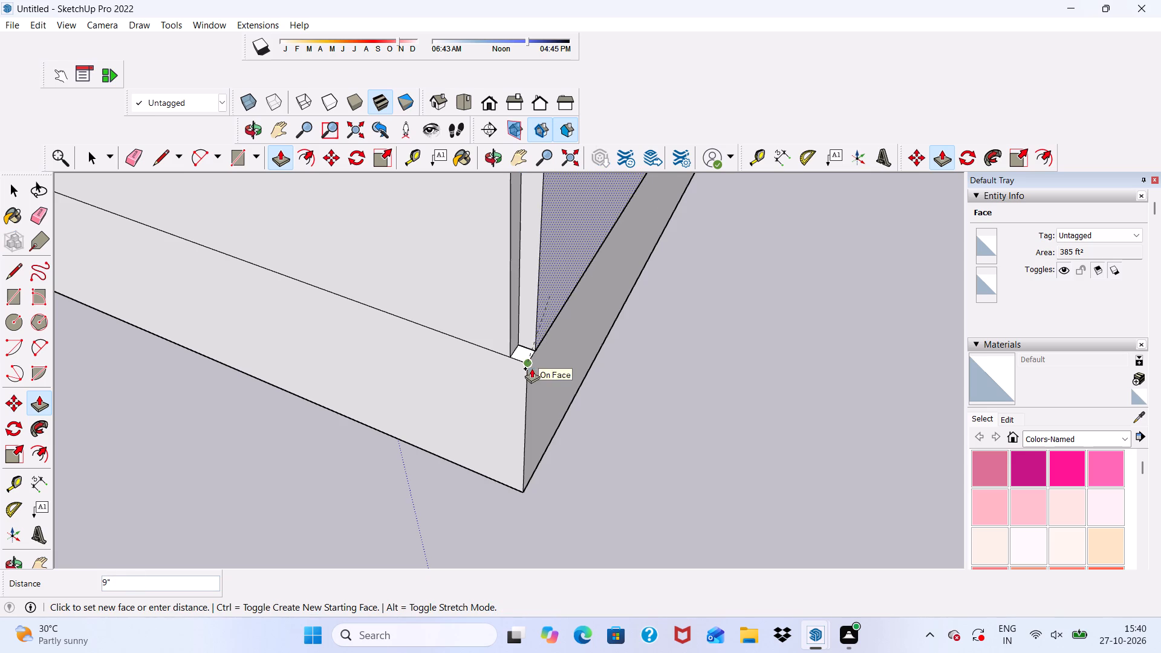
{"action": "left_click", "coordinate": [532, 368]}
Fill the two remaining notches at the upper storey's back corners by pulling their narrow strips 9".
{"action": "left_click", "coordinate": [527, 294]}
{"action": "left_click", "coordinate": [491, 309]}
{"action": "scroll", "coordinate": [423, 302], "scroll_direction": "down", "scroll_amount": 7}
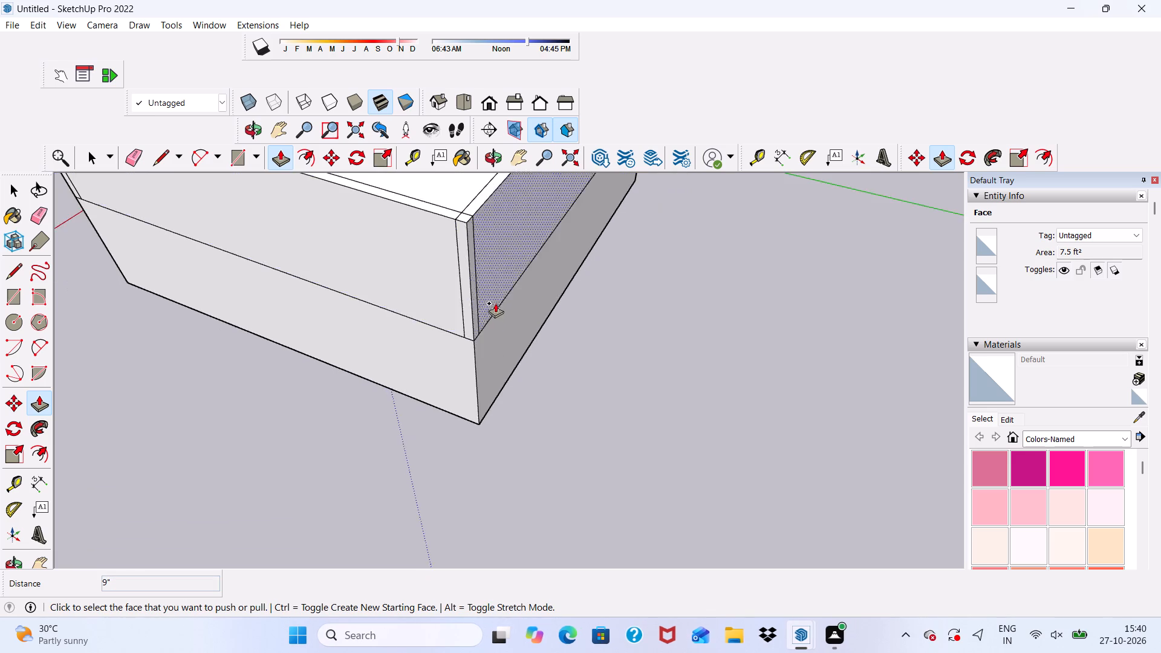
{"action": "scroll", "coordinate": [495, 303], "scroll_direction": "down", "scroll_amount": 6}
{"action": "middle_click_drag", "start_coordinate": [534, 319], "coordinate": [151, 332]}
{"action": "scroll", "coordinate": [732, 304], "scroll_direction": "up", "scroll_amount": 1}
{"action": "scroll", "coordinate": [784, 358], "scroll_direction": "up", "scroll_amount": 6}
{"action": "middle_click_drag", "start_coordinate": [784, 358], "coordinate": [585, 294]}
{"action": "scroll", "coordinate": [694, 385], "scroll_direction": "up", "scroll_amount": 5}
{"action": "scroll", "coordinate": [633, 194], "scroll_direction": "down", "scroll_amount": 7}
{"action": "scroll", "coordinate": [715, 317], "scroll_direction": "up", "scroll_amount": 8}
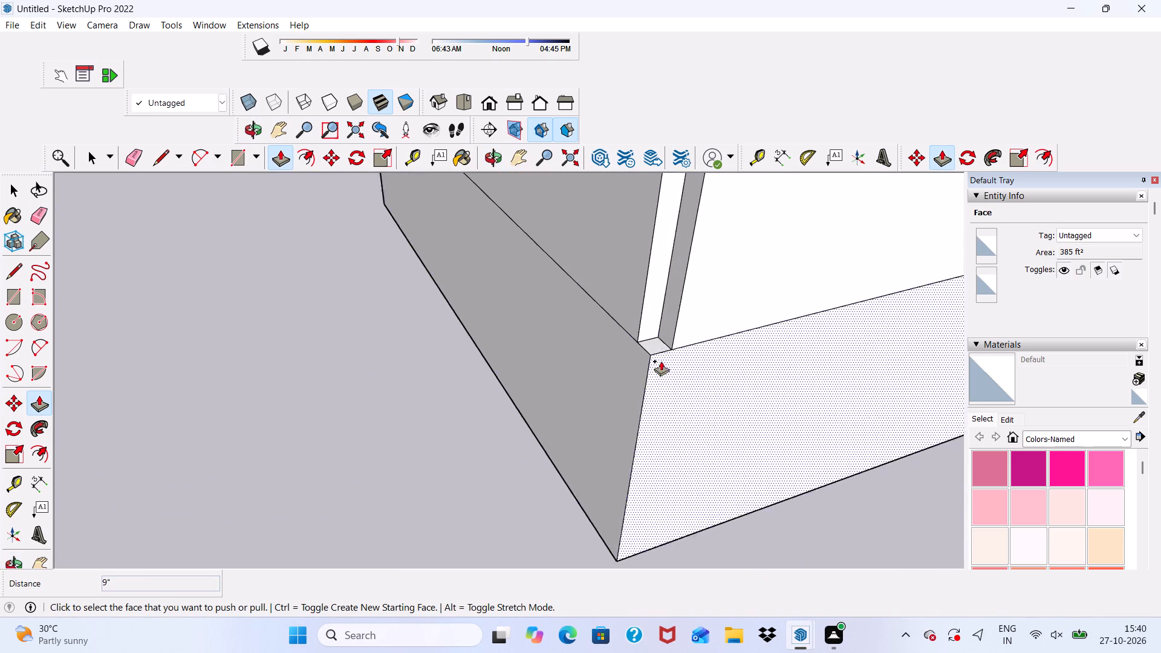
{"action": "scroll", "coordinate": [661, 361], "scroll_direction": "up", "scroll_amount": 3}
{"action": "left_click", "coordinate": [645, 290]}
{"action": "left_click", "coordinate": [751, 278]}
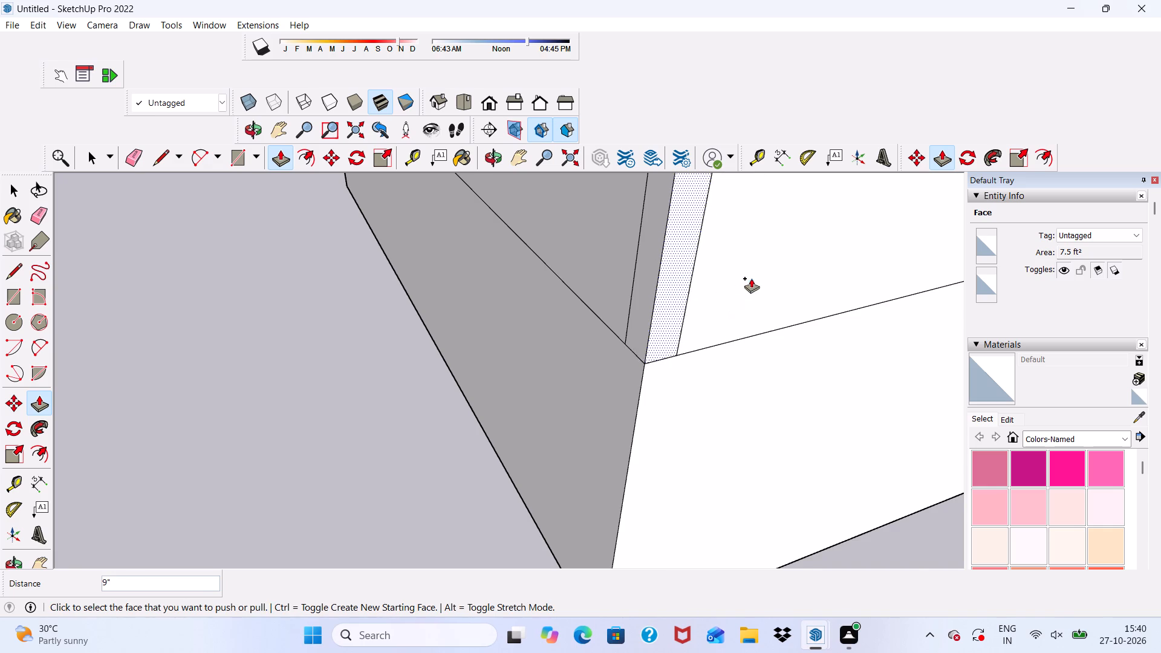
Erase the extra vertical seam lines beside the upper storey's back corner on the origin side.
{"action": "scroll", "coordinate": [556, 310], "scroll_direction": "down", "scroll_amount": 15}
{"action": "middle_click_drag", "start_coordinate": [538, 328], "coordinate": [548, 412]}
{"action": "key", "text": "space"}
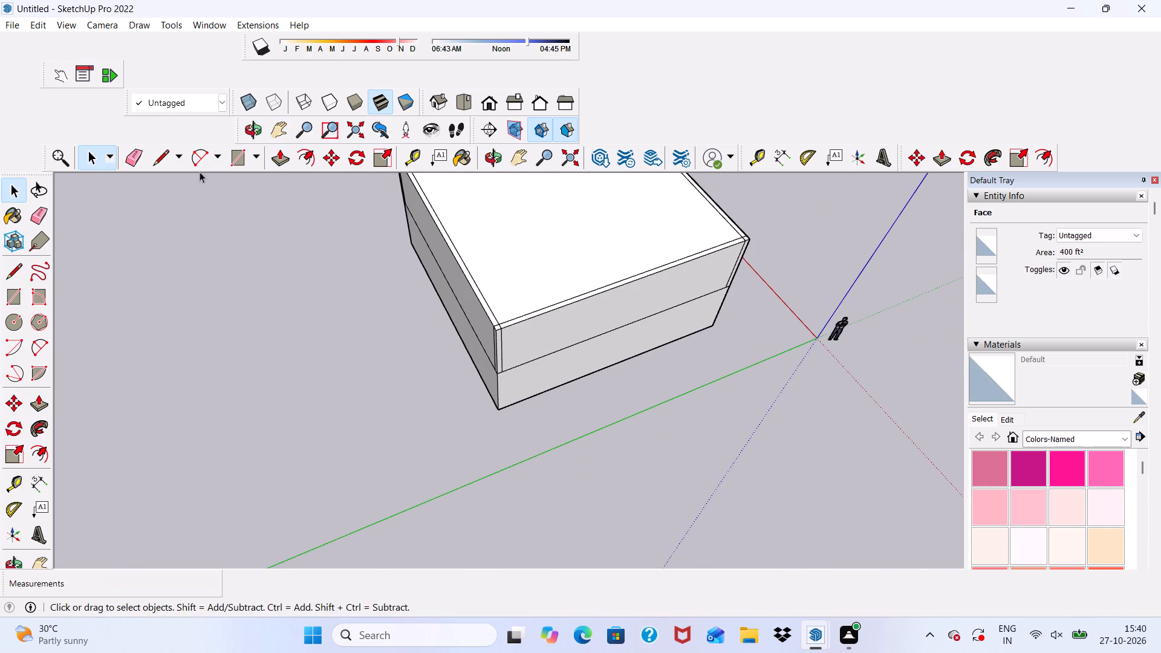
{"action": "left_click_drag", "start_coordinate": [129, 154], "coordinate": [137, 159]}
{"action": "scroll", "coordinate": [574, 393], "scroll_direction": "up", "scroll_amount": 6}
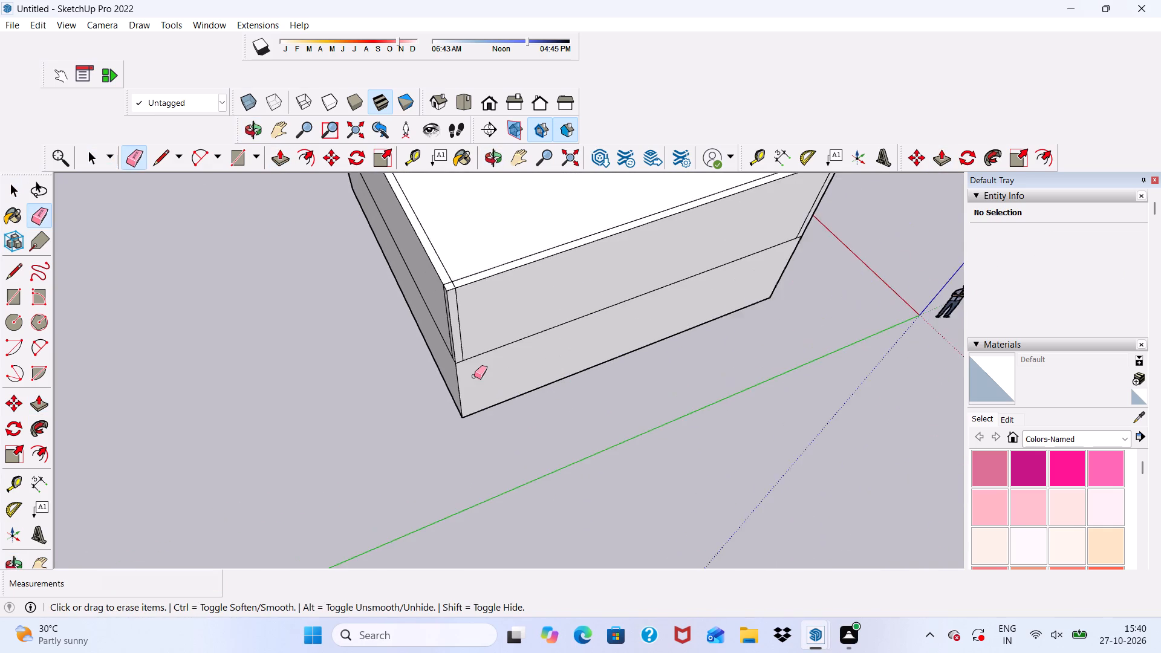
{"action": "scroll", "coordinate": [474, 376], "scroll_direction": "up", "scroll_amount": 4}
{"action": "left_click_drag", "start_coordinate": [452, 311], "coordinate": [448, 328]}
{"action": "middle_click_drag", "start_coordinate": [448, 328], "coordinate": [602, 311]}
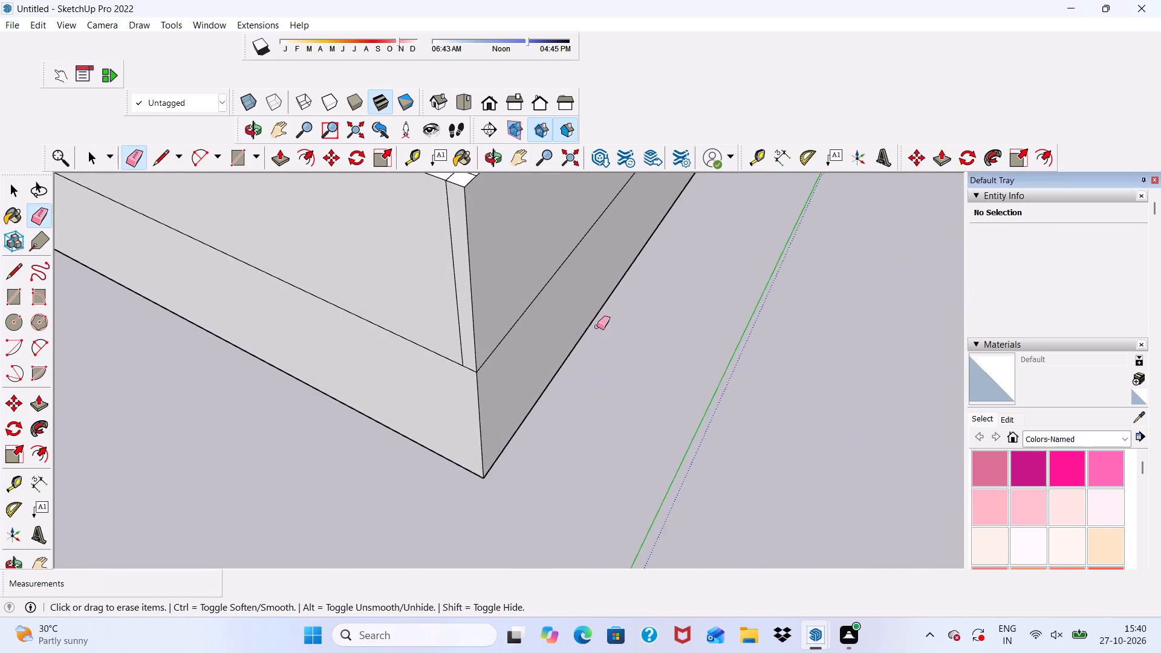
{"action": "scroll", "coordinate": [483, 332], "scroll_direction": "up", "scroll_amount": 1}
{"action": "left_click", "coordinate": [452, 280]}
Erase the extra border lines on the top face along the back and origin-side edges, including the short corner leftovers.
{"action": "scroll", "coordinate": [432, 287], "scroll_direction": "down", "scroll_amount": 6}
{"action": "scroll", "coordinate": [438, 247], "scroll_direction": "up", "scroll_amount": 6}
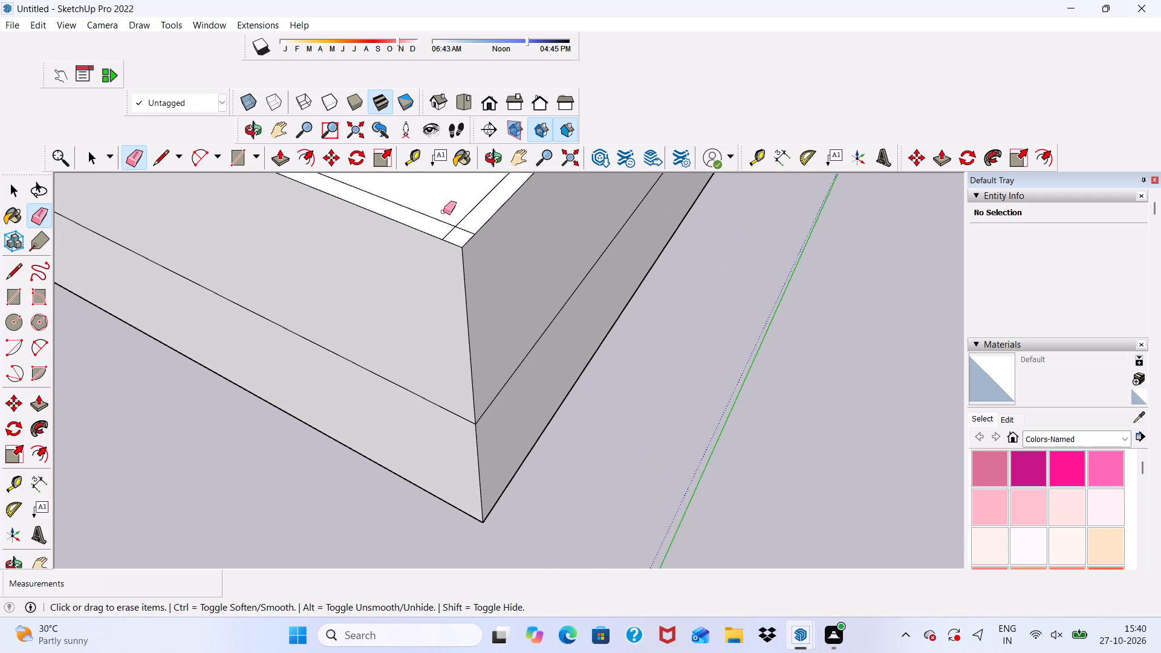
{"action": "left_click_drag", "start_coordinate": [443, 212], "coordinate": [467, 219]}
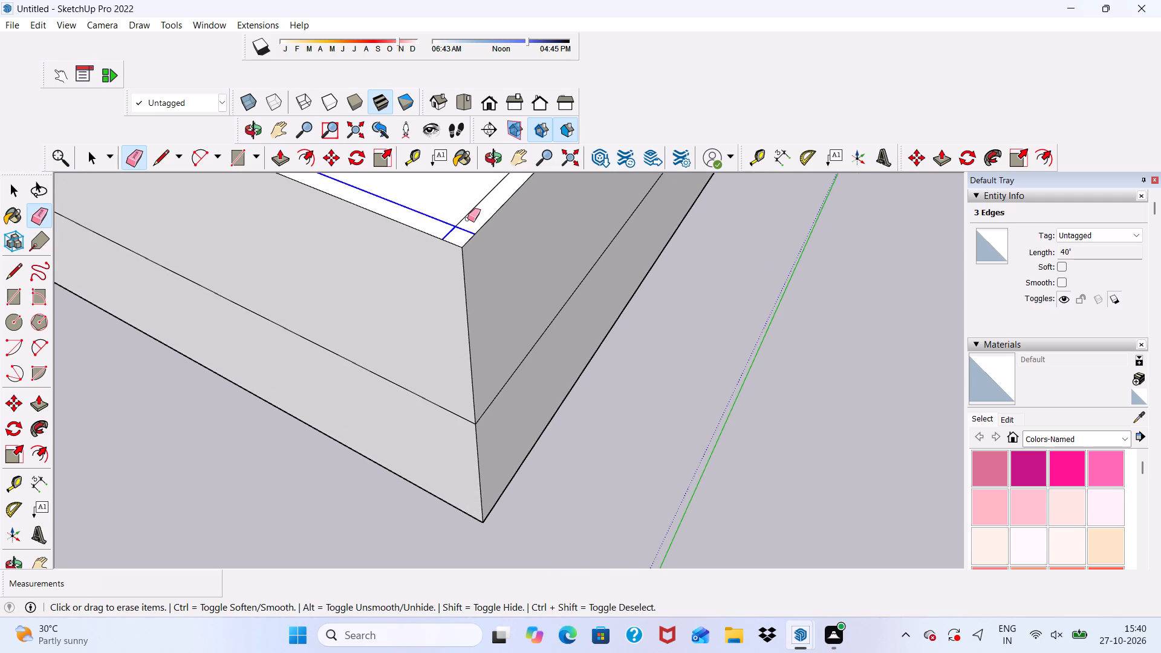
{"action": "left_click_drag", "start_coordinate": [467, 219], "coordinate": [468, 212]}
{"action": "scroll", "coordinate": [455, 229], "scroll_direction": "down", "scroll_amount": 15}
{"action": "scroll", "coordinate": [437, 317], "scroll_direction": "up", "scroll_amount": 7}
{"action": "left_click_drag", "start_coordinate": [436, 275], "coordinate": [441, 305]}
{"action": "scroll", "coordinate": [446, 283], "scroll_direction": "down", "scroll_amount": 7}
{"action": "scroll", "coordinate": [512, 349], "scroll_direction": "down", "scroll_amount": 3}
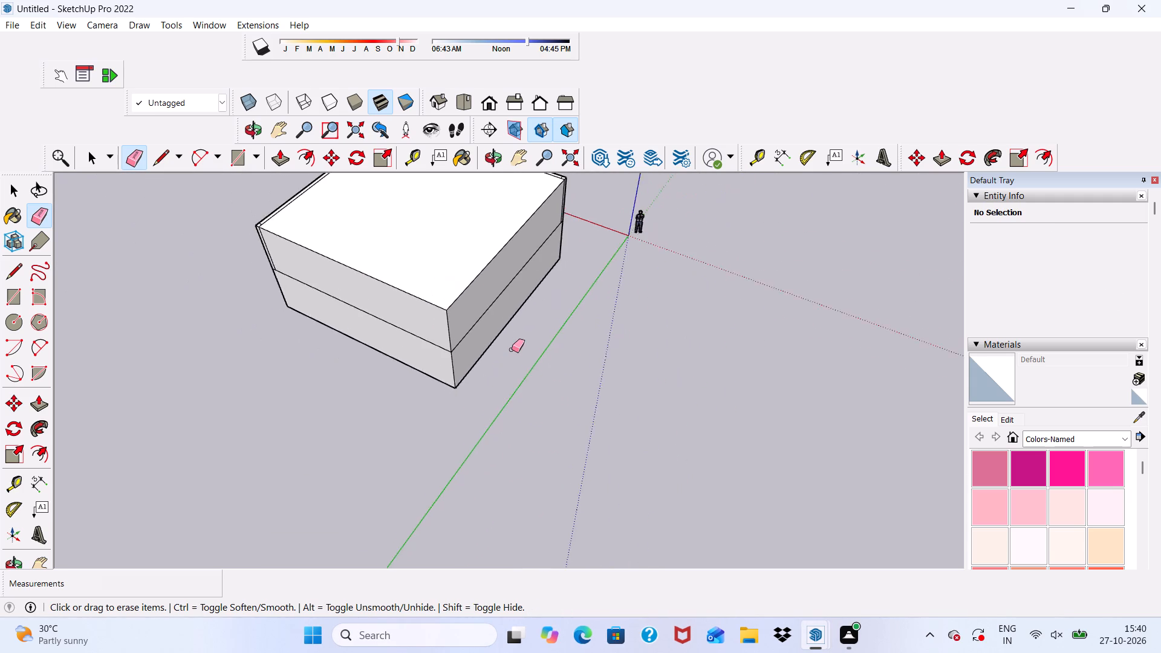
Erase the extra vertical seam line on the upper origin-side wall near the front corner.
{"action": "scroll", "coordinate": [512, 349], "scroll_direction": "down", "scroll_amount": 2}
{"action": "middle_click_drag", "start_coordinate": [529, 374], "coordinate": [295, 391]}
{"action": "scroll", "coordinate": [764, 315], "scroll_direction": "up", "scroll_amount": 5}
{"action": "scroll", "coordinate": [493, 312], "scroll_direction": "up", "scroll_amount": 11}
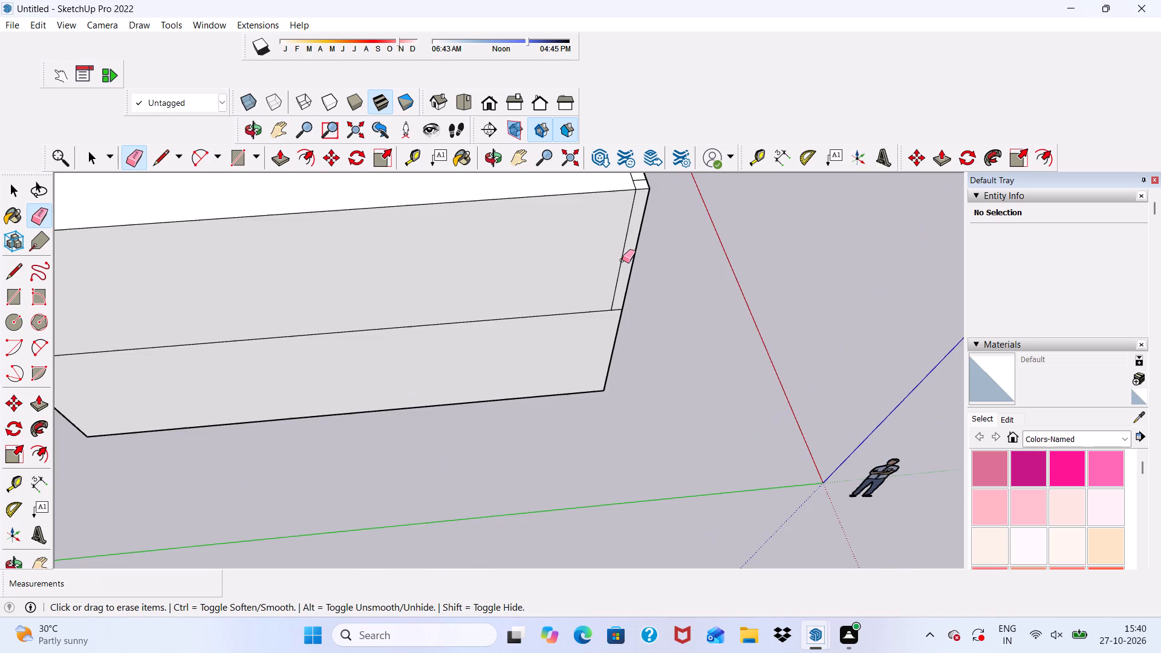
{"action": "scroll", "coordinate": [622, 260], "scroll_direction": "up", "scroll_amount": 3}
{"action": "left_click_drag", "start_coordinate": [622, 262], "coordinate": [614, 278]}
Erase the extra border line on the top face along the front edge, with its short leftover at the corner.
{"action": "scroll", "coordinate": [609, 284], "scroll_direction": "down", "scroll_amount": 12}
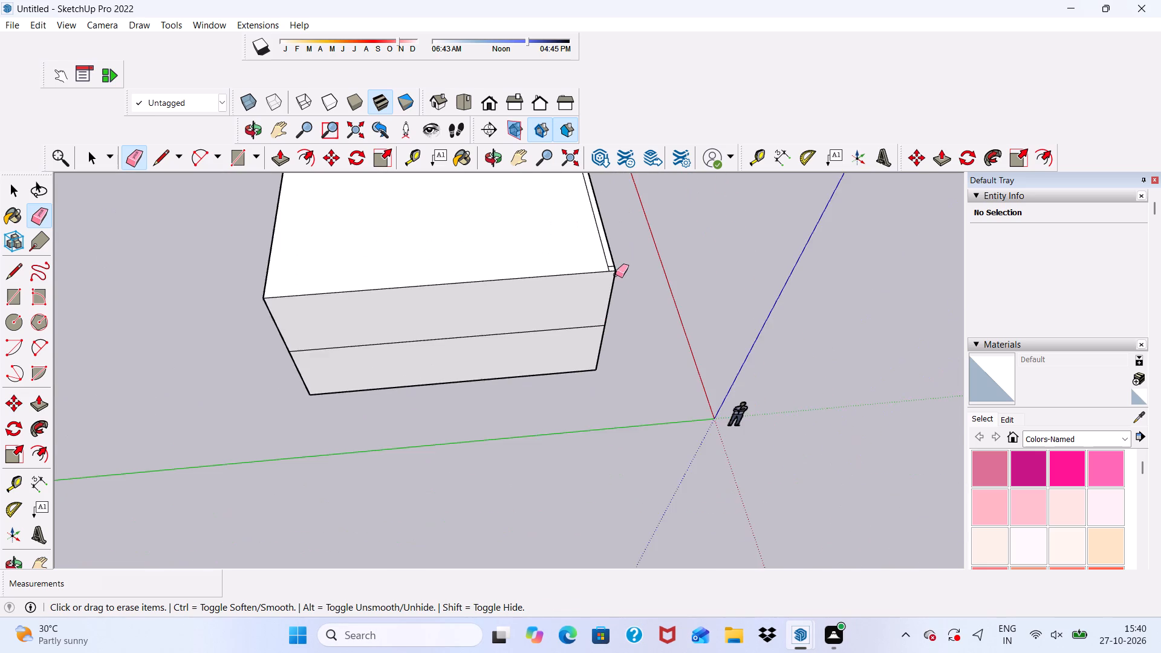
{"action": "scroll", "coordinate": [616, 272], "scroll_direction": "up", "scroll_amount": 11}
{"action": "left_click_drag", "start_coordinate": [605, 249], "coordinate": [606, 264]}
Erase the last extra border line on the top face, along the edge farthest from the green axis.
{"action": "scroll", "coordinate": [609, 265], "scroll_direction": "down", "scroll_amount": 2}
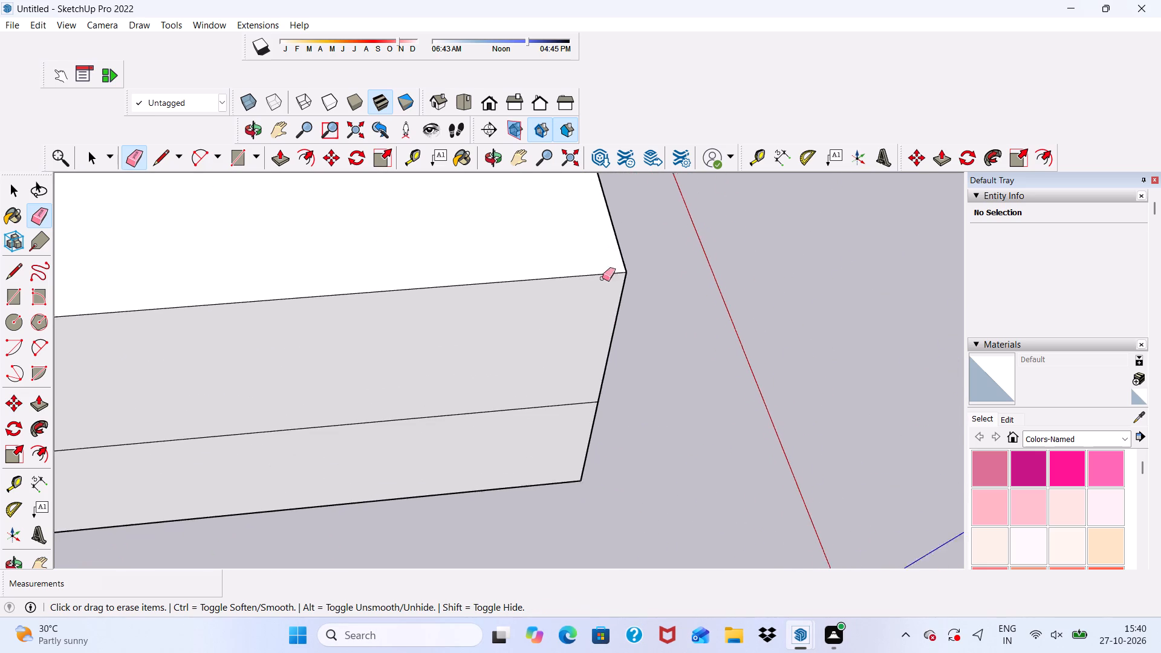
{"action": "scroll", "coordinate": [602, 278], "scroll_direction": "down", "scroll_amount": 19}
{"action": "scroll", "coordinate": [536, 156], "scroll_direction": "up", "scroll_amount": 6}
{"action": "scroll", "coordinate": [533, 130], "scroll_direction": "down", "scroll_amount": 3}
{"action": "scroll", "coordinate": [541, 212], "scroll_direction": "up", "scroll_amount": 9}
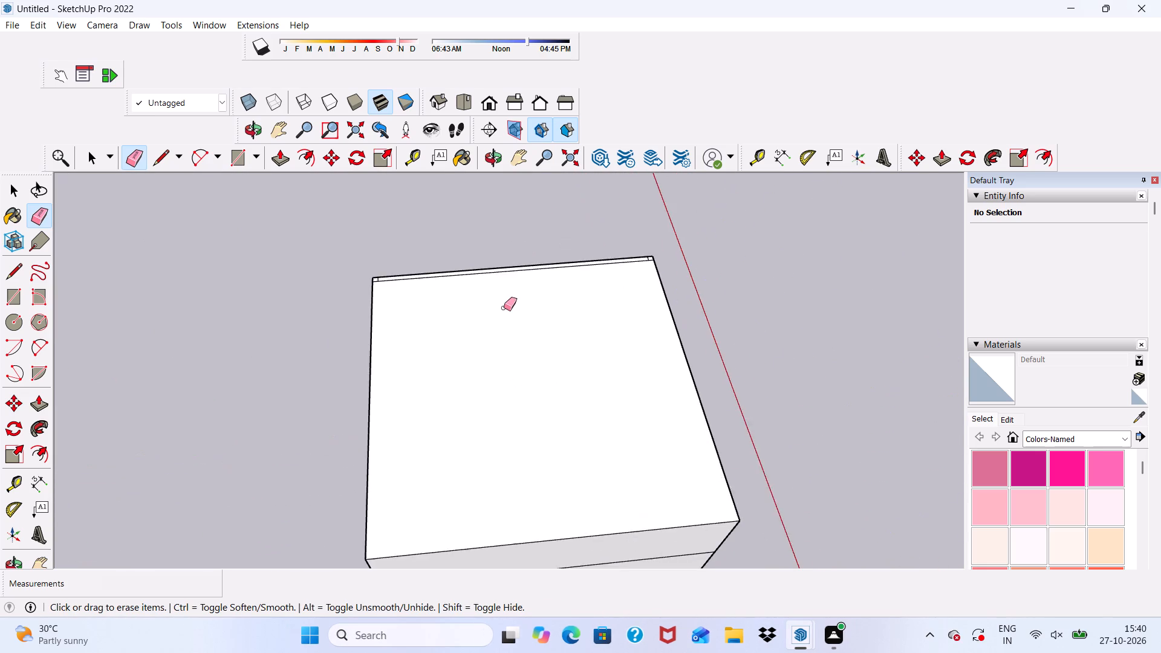
{"action": "scroll", "coordinate": [504, 308], "scroll_direction": "up", "scroll_amount": 6}
{"action": "scroll", "coordinate": [512, 258], "scroll_direction": "up", "scroll_amount": 2}
{"action": "left_click", "coordinate": [519, 248]}
{"action": "left_click", "coordinate": [519, 248]}
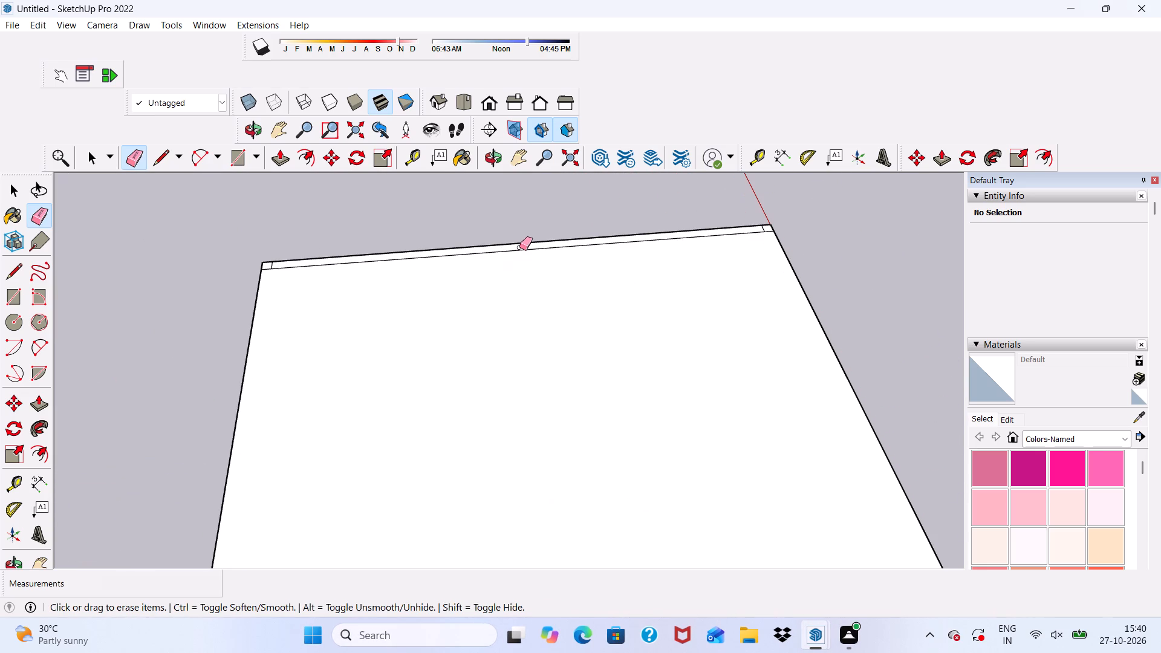
{"action": "left_click", "coordinate": [521, 250]}
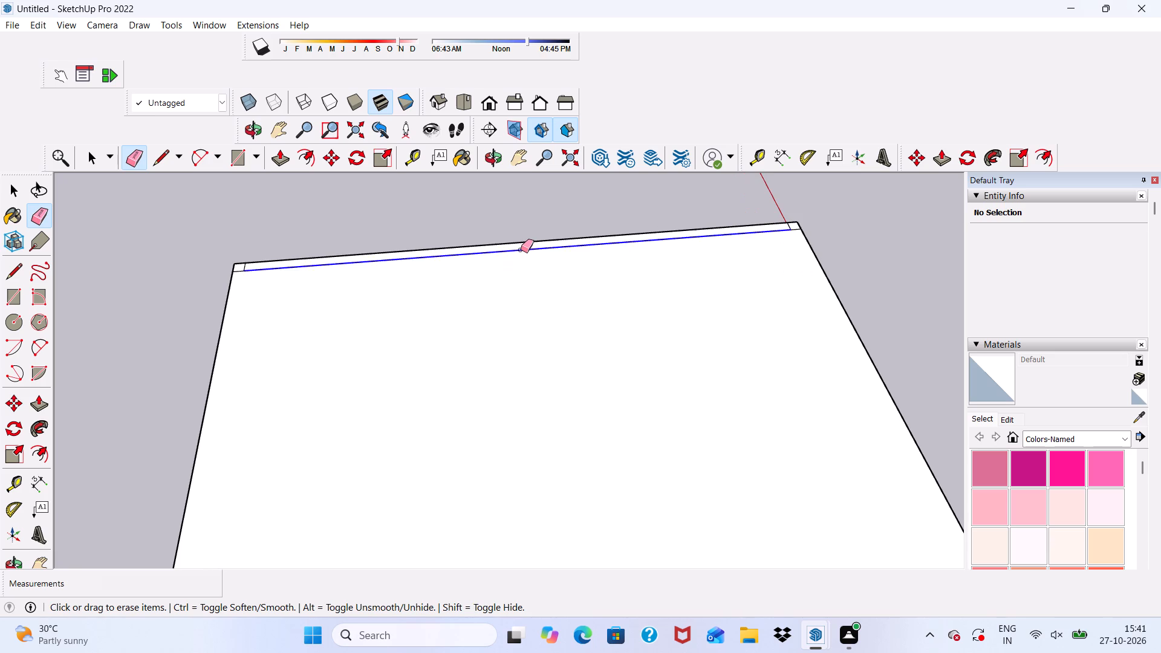
Erase the short leftover lines at both corners of that same far edge of the top face.
{"action": "scroll", "coordinate": [483, 273], "scroll_direction": "down", "scroll_amount": 2}
{"action": "scroll", "coordinate": [730, 267], "scroll_direction": "up", "scroll_amount": 3}
{"action": "scroll", "coordinate": [760, 223], "scroll_direction": "up", "scroll_amount": 12}
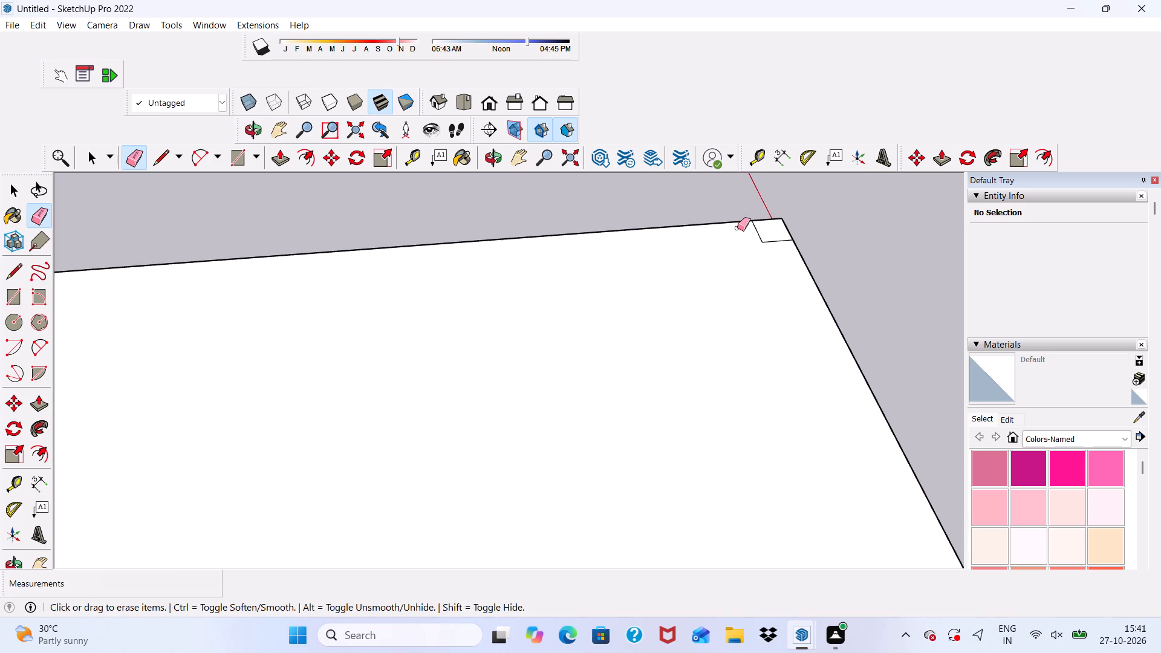
{"action": "scroll", "coordinate": [737, 228], "scroll_direction": "up", "scroll_amount": 3}
{"action": "left_click_drag", "start_coordinate": [761, 226], "coordinate": [792, 258]}
{"action": "scroll", "coordinate": [792, 255], "scroll_direction": "down", "scroll_amount": 7}
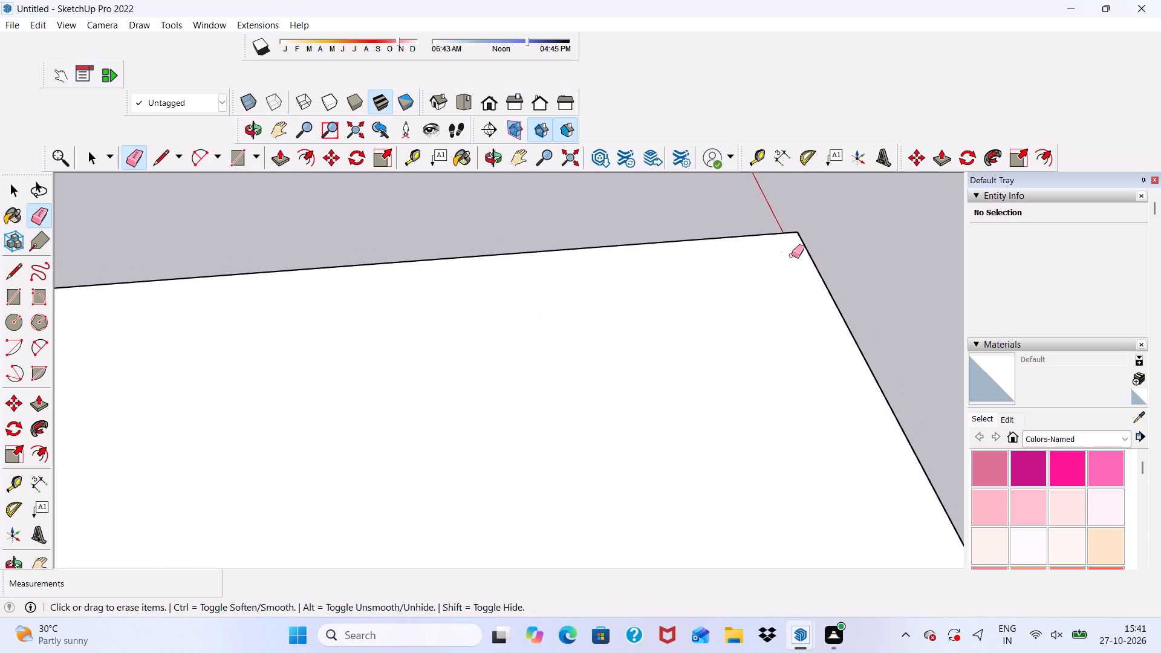
{"action": "scroll", "coordinate": [792, 255], "scroll_direction": "down", "scroll_amount": 18}
{"action": "scroll", "coordinate": [646, 285], "scroll_direction": "up", "scroll_amount": 12}
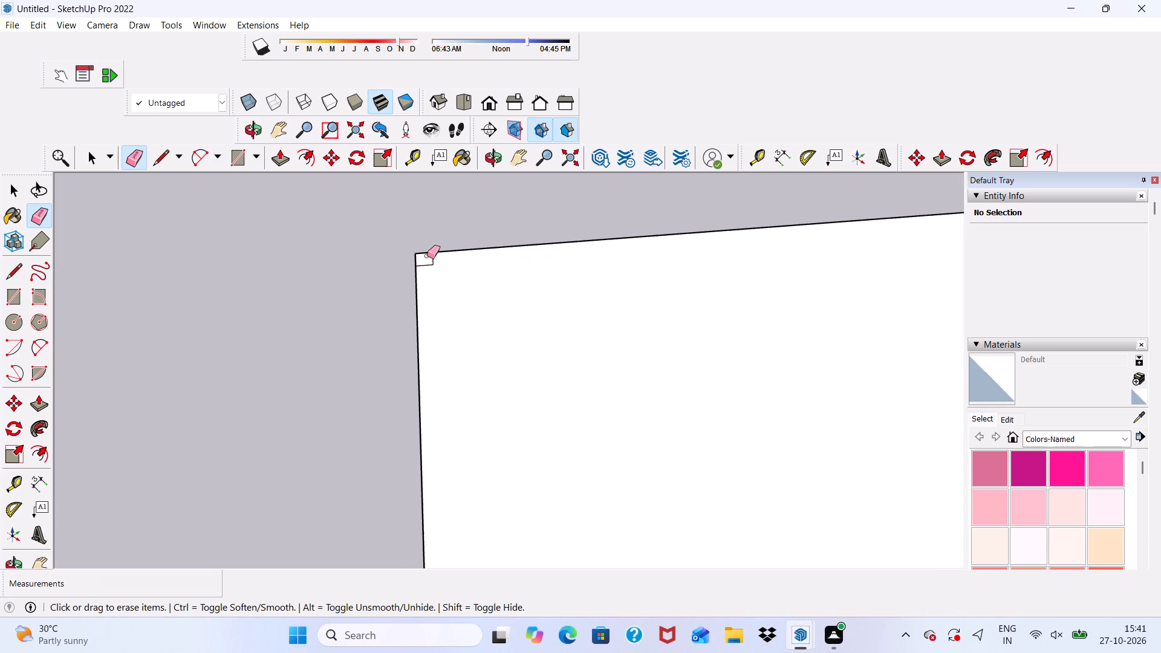
{"action": "scroll", "coordinate": [427, 256], "scroll_direction": "up", "scroll_amount": 3}
{"action": "left_click_drag", "start_coordinate": [427, 256], "coordinate": [460, 258]}
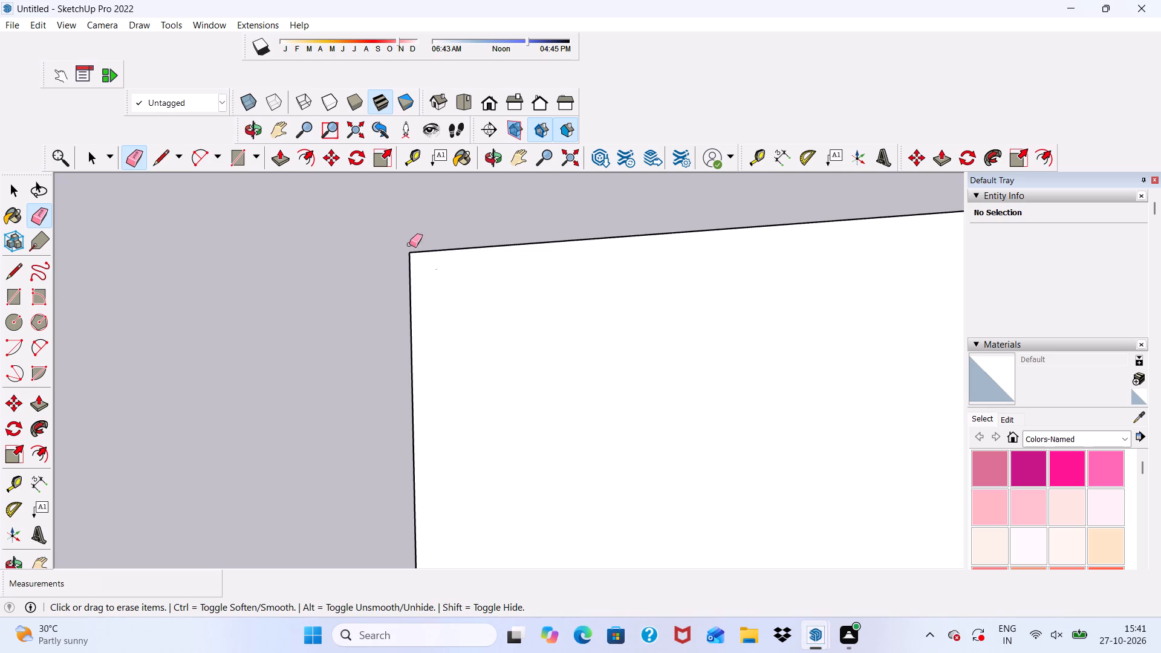
{"action": "scroll", "coordinate": [403, 245], "scroll_direction": "down", "scroll_amount": 20}
{"action": "scroll", "coordinate": [403, 245], "scroll_direction": "down", "scroll_amount": 7}
Erase the extra vertical seam lines on both upper-storey walls beside the corner opposite the origin, with the stray mark on top.
{"action": "middle_click_drag", "start_coordinate": [530, 414], "coordinate": [519, 374]}
{"action": "key", "text": "space"}
{"action": "scroll", "coordinate": [521, 329], "scroll_direction": "up", "scroll_amount": 5}
{"action": "middle_click_drag", "start_coordinate": [521, 336], "coordinate": [200, 212]}
{"action": "scroll", "coordinate": [183, 234], "scroll_direction": "down", "scroll_amount": 1}
{"action": "scroll", "coordinate": [654, 314], "scroll_direction": "up", "scroll_amount": 4}
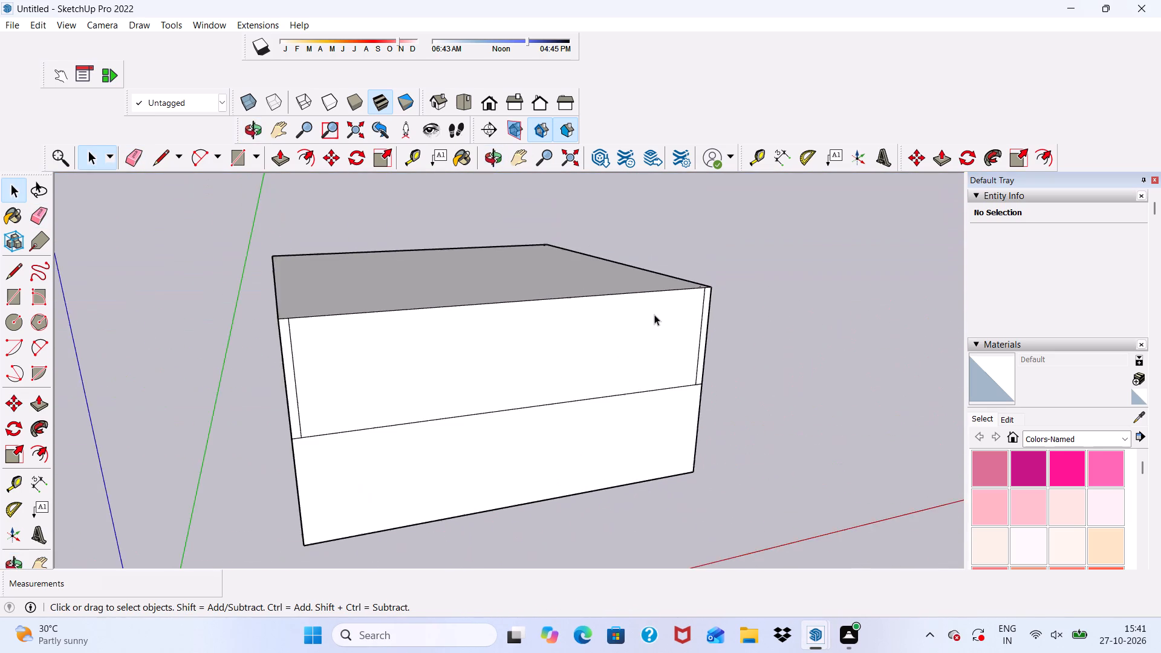
{"action": "scroll", "coordinate": [654, 314], "scroll_direction": "up", "scroll_amount": 2}
{"action": "scroll", "coordinate": [653, 316], "scroll_direction": "down", "scroll_amount": 3}
{"action": "middle_click_drag", "start_coordinate": [653, 316], "coordinate": [77, 376]}
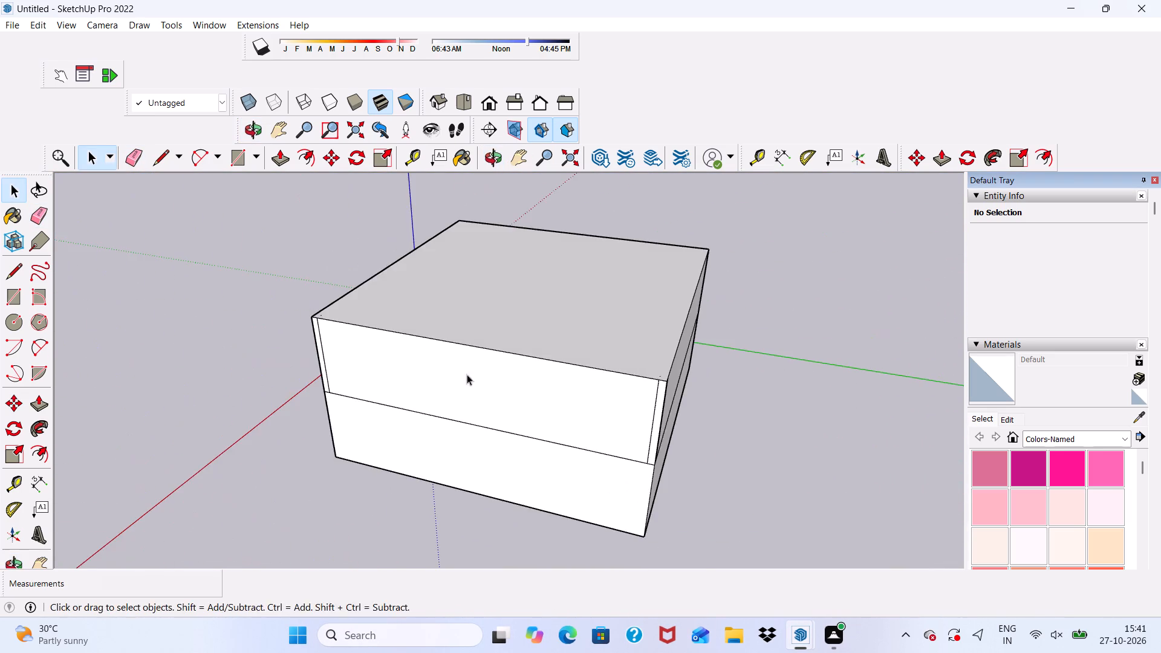
{"action": "middle_click_drag", "start_coordinate": [519, 374], "coordinate": [432, 332]}
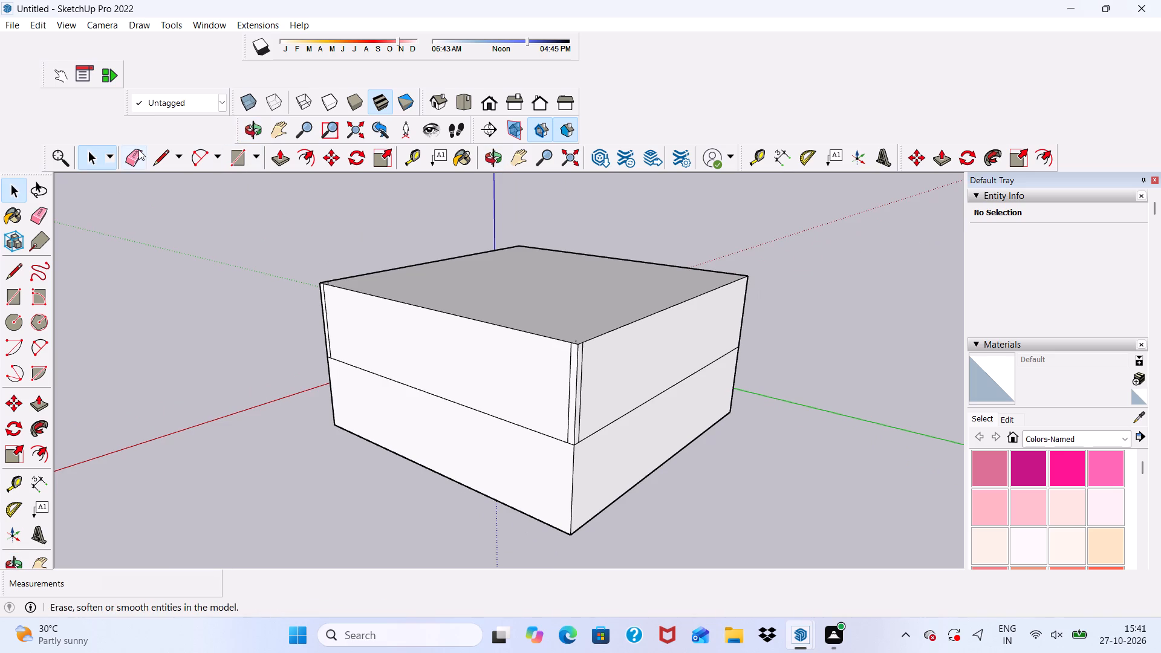
{"action": "left_click", "coordinate": [138, 149]}
{"action": "scroll", "coordinate": [640, 404], "scroll_direction": "up", "scroll_amount": 8}
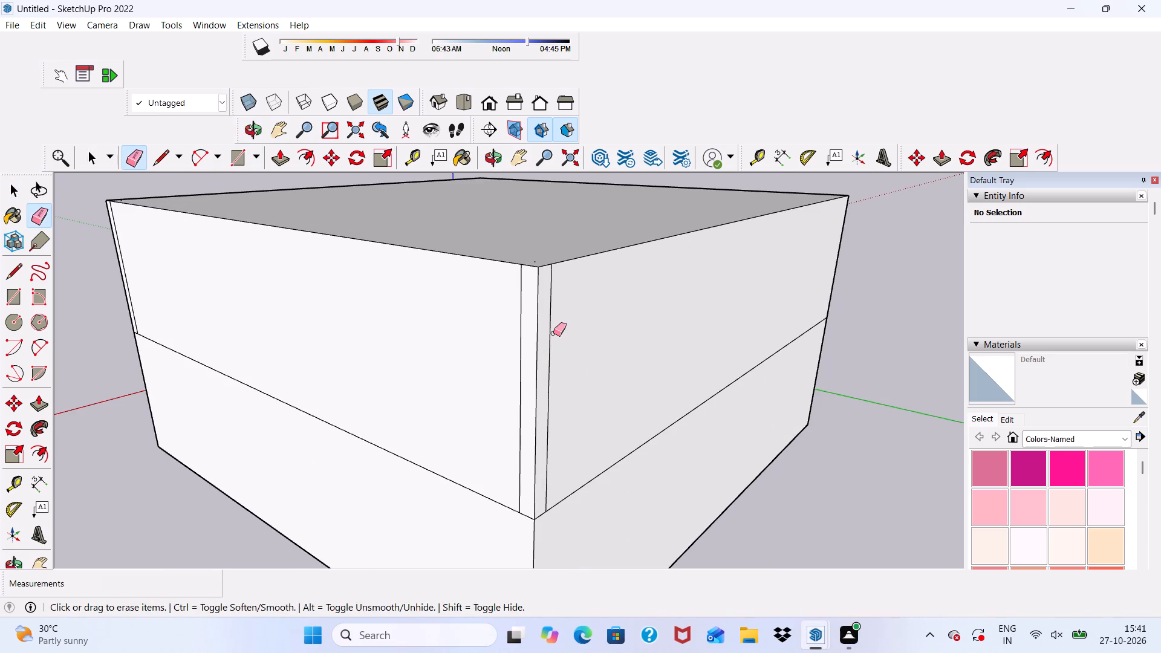
{"action": "left_click_drag", "start_coordinate": [553, 333], "coordinate": [548, 348]}
{"action": "left_click", "coordinate": [519, 359]}
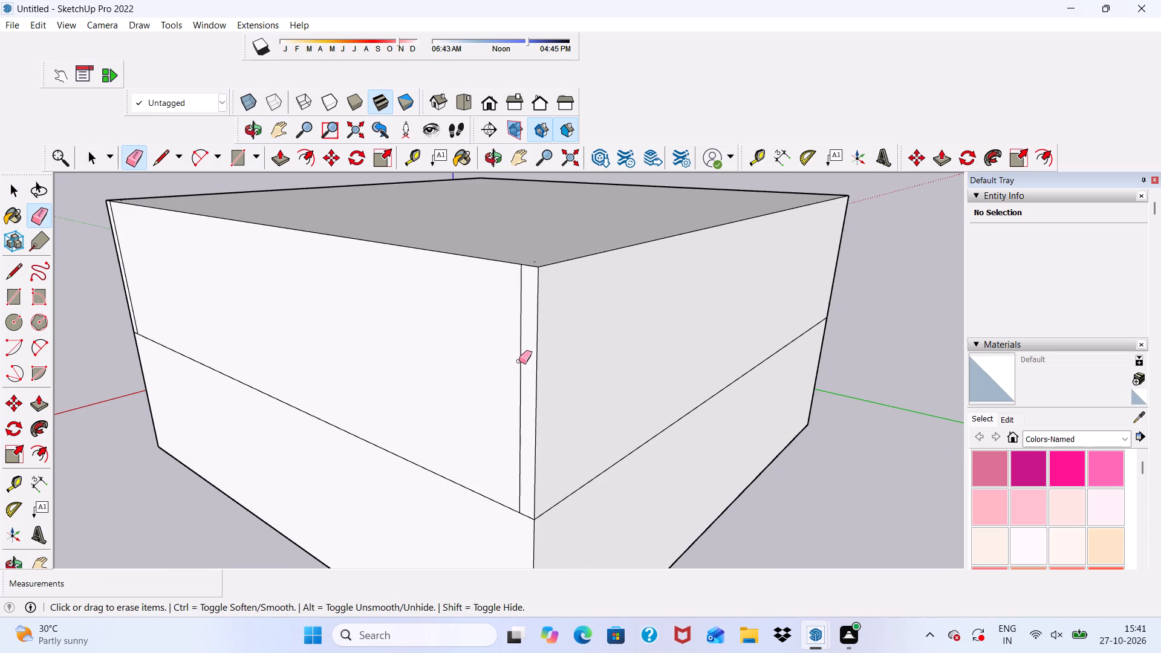
{"action": "left_click_drag", "start_coordinate": [519, 361], "coordinate": [519, 367]}
{"action": "scroll", "coordinate": [539, 295], "scroll_direction": "up", "scroll_amount": 2}
{"action": "middle_click_drag", "start_coordinate": [539, 295], "coordinate": [547, 352]}
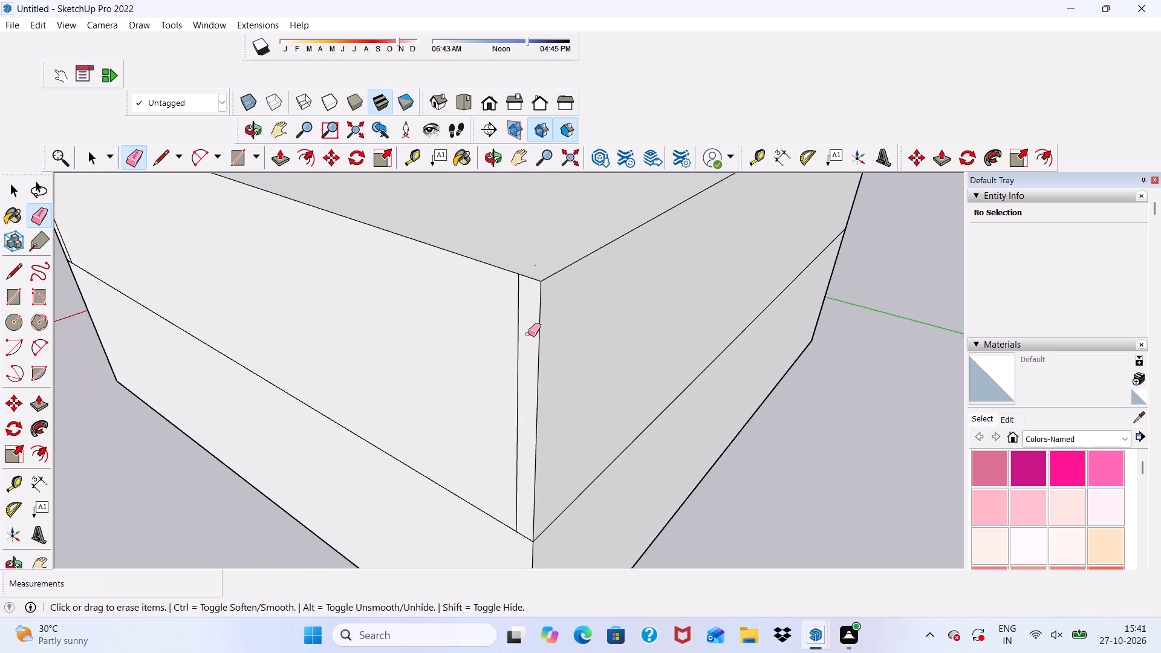
{"action": "left_click", "coordinate": [521, 310]}
{"action": "left_click_drag", "start_coordinate": [522, 295], "coordinate": [502, 305]}
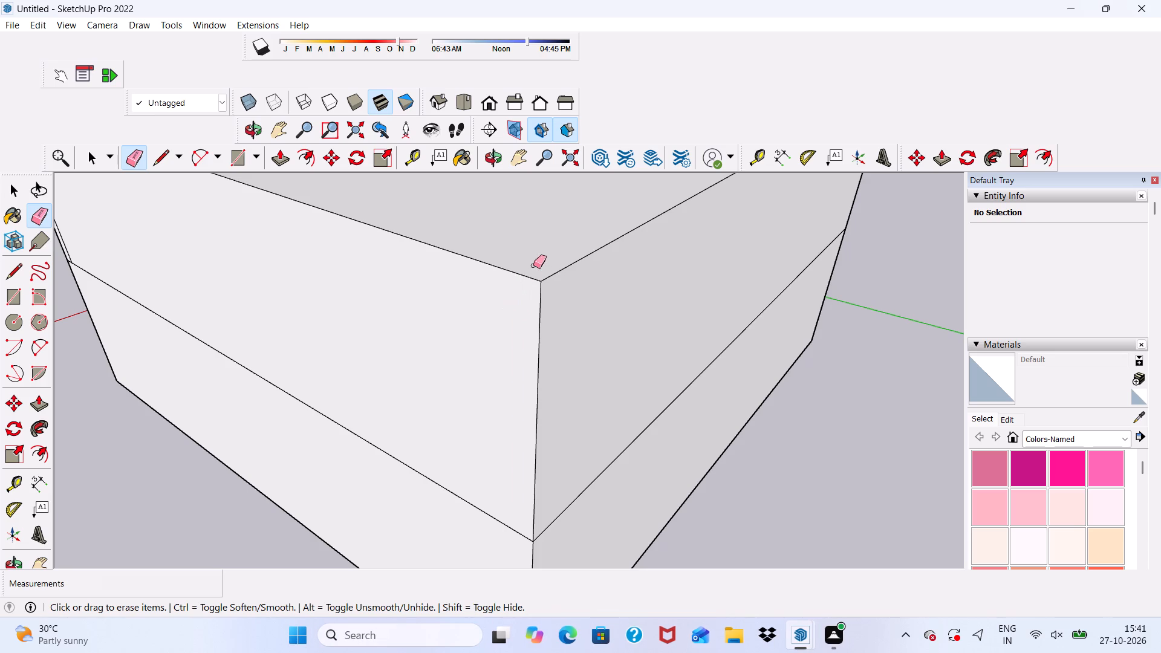
{"action": "left_click_drag", "start_coordinate": [533, 265], "coordinate": [542, 260]}
Erase the extra vertical seam line at the other end of the same upper-storey wall, with the stray mark on the top face.
{"action": "scroll", "coordinate": [505, 278], "scroll_direction": "down", "scroll_amount": 14}
{"action": "scroll", "coordinate": [273, 308], "scroll_direction": "up", "scroll_amount": 7}
{"action": "scroll", "coordinate": [328, 244], "scroll_direction": "up", "scroll_amount": 4}
{"action": "left_click", "coordinate": [335, 241]}
{"action": "left_click_drag", "start_coordinate": [336, 242], "coordinate": [338, 245]}
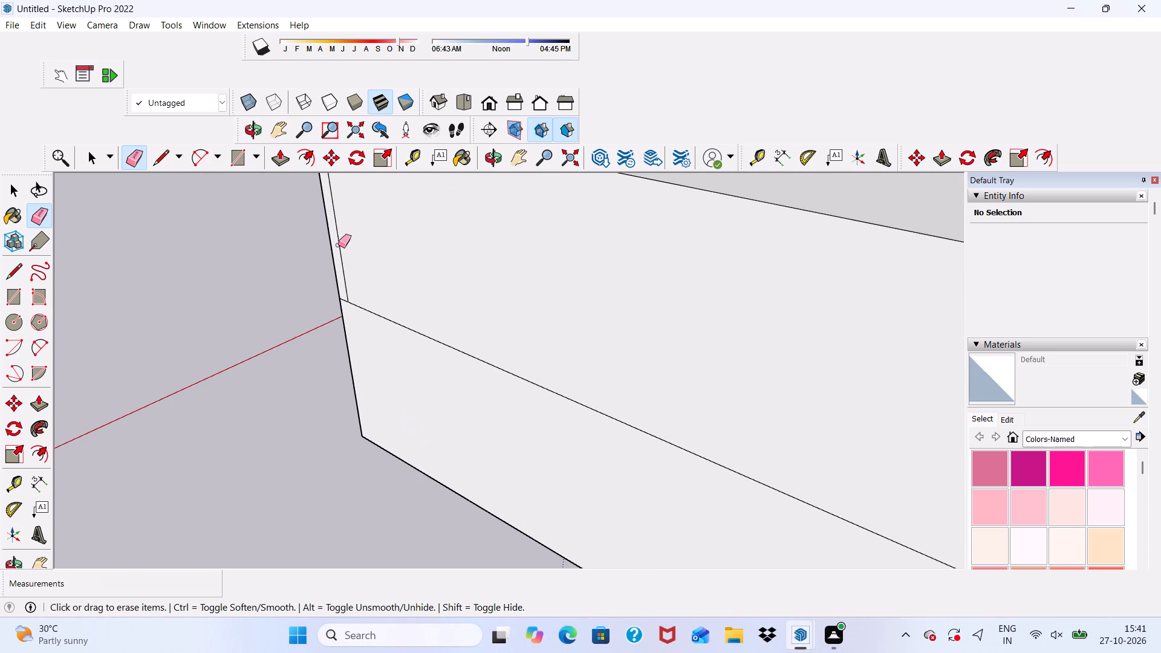
{"action": "left_click_drag", "start_coordinate": [338, 245], "coordinate": [344, 253]}
{"action": "scroll", "coordinate": [345, 281], "scroll_direction": "down", "scroll_amount": 11}
{"action": "scroll", "coordinate": [385, 324], "scroll_direction": "up", "scroll_amount": 16}
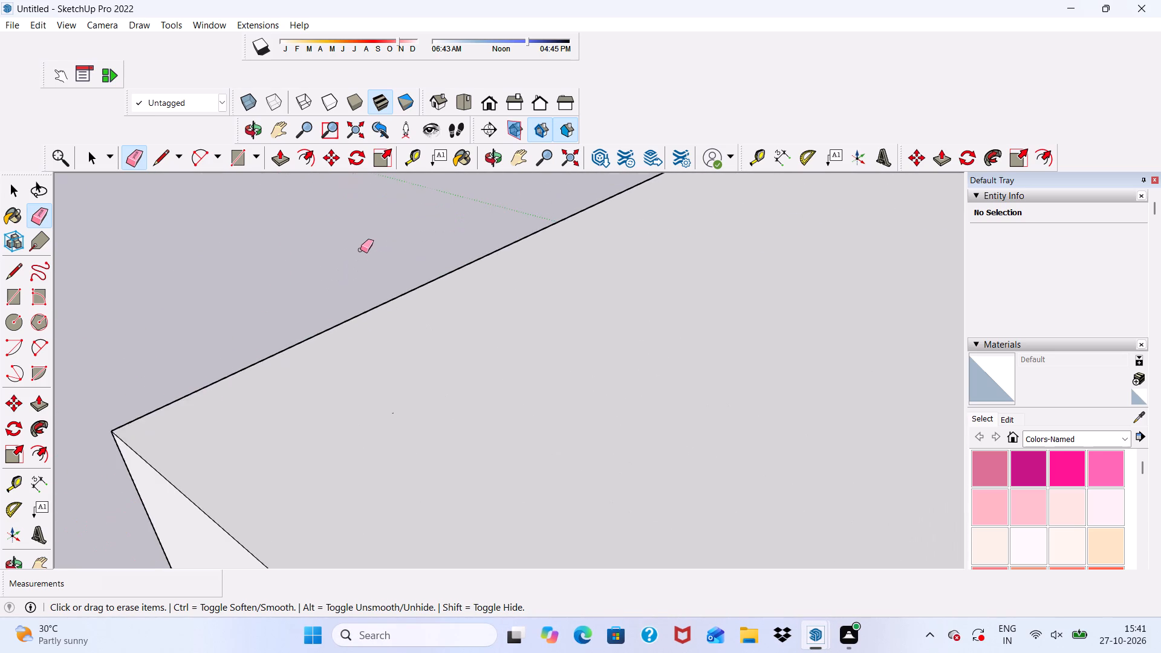
{"action": "scroll", "coordinate": [360, 250], "scroll_direction": "up", "scroll_amount": 1}
{"action": "scroll", "coordinate": [366, 334], "scroll_direction": "down", "scroll_amount": 4}
{"action": "left_click_drag", "start_coordinate": [376, 372], "coordinate": [386, 395]}
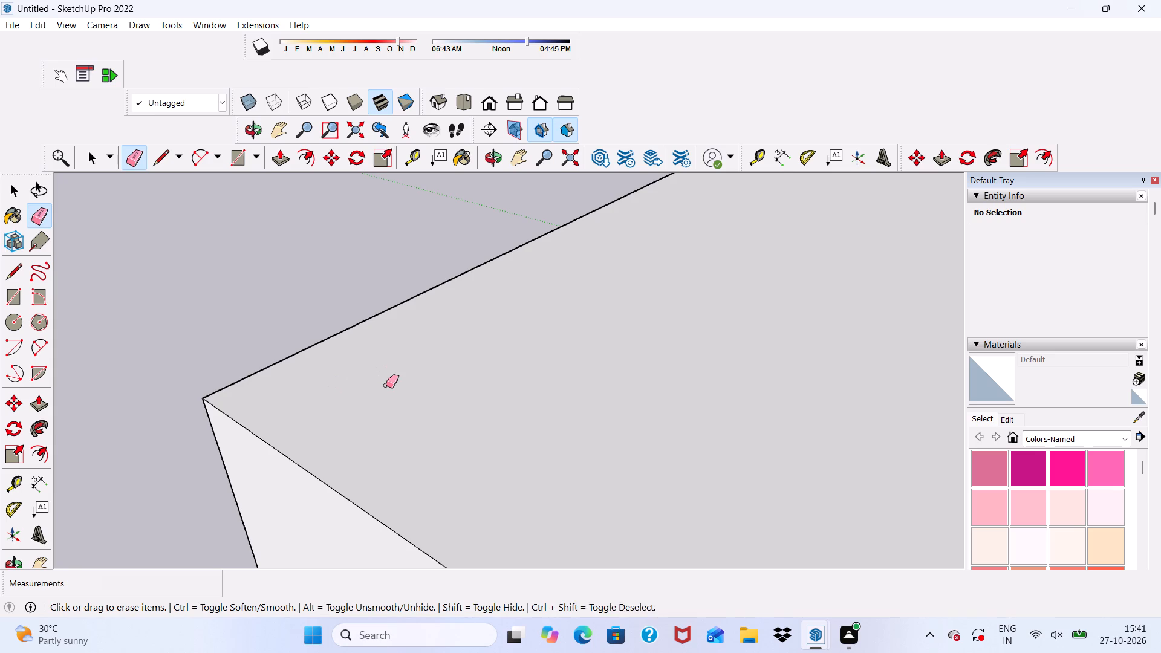
Erase the two extra vertical seam lines at both ends of the upper-storey wall facing the red axis.
{"action": "scroll", "coordinate": [330, 367], "scroll_direction": "down", "scroll_amount": 20}
{"action": "scroll", "coordinate": [355, 375], "scroll_direction": "down", "scroll_amount": 7}
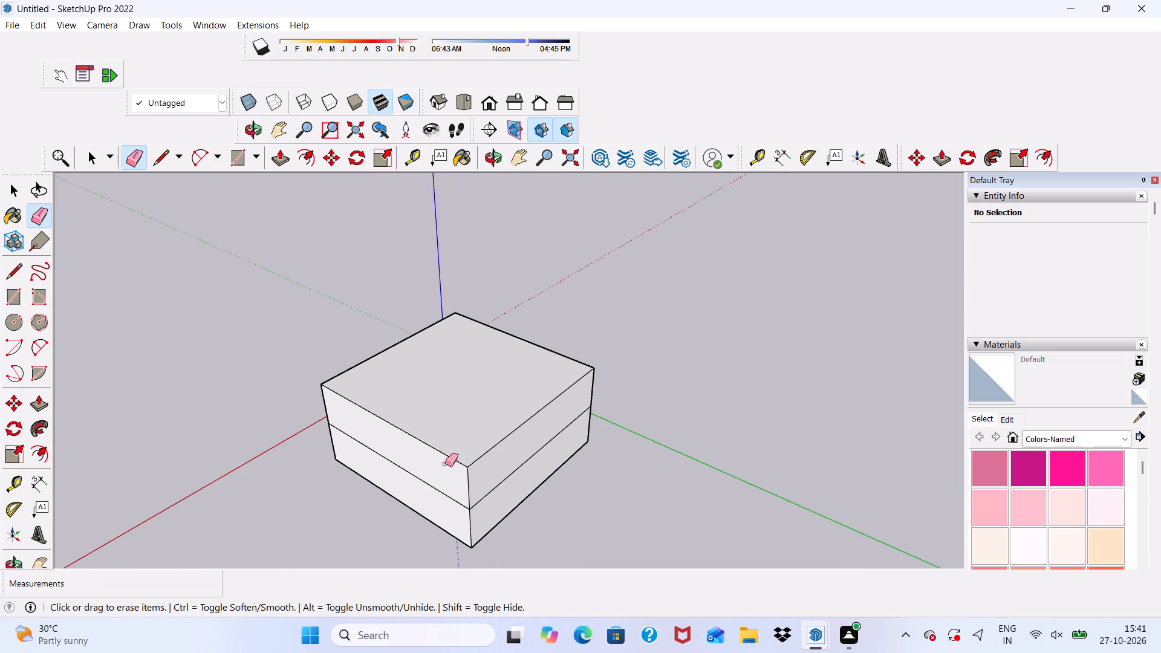
{"action": "middle_click_drag", "start_coordinate": [445, 464], "coordinate": [217, 414]}
{"action": "middle_click_drag", "start_coordinate": [576, 465], "coordinate": [254, 456]}
{"action": "middle_click_drag", "start_coordinate": [596, 443], "coordinate": [570, 443]}
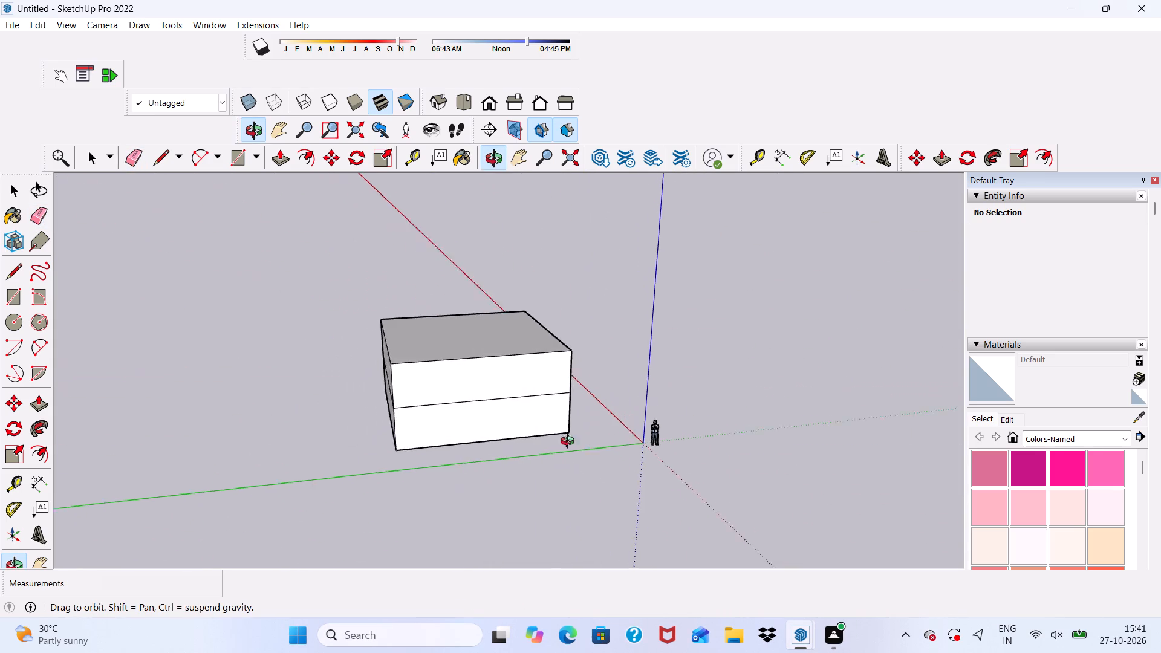
{"action": "middle_click_drag", "start_coordinate": [570, 443], "coordinate": [272, 444]}
{"action": "key", "text": "space"}
{"action": "scroll", "coordinate": [533, 426], "scroll_direction": "up", "scroll_amount": 6}
{"action": "scroll", "coordinate": [535, 421], "scroll_direction": "down", "scroll_amount": 1}
{"action": "middle_click_drag", "start_coordinate": [535, 421], "coordinate": [437, 420]}
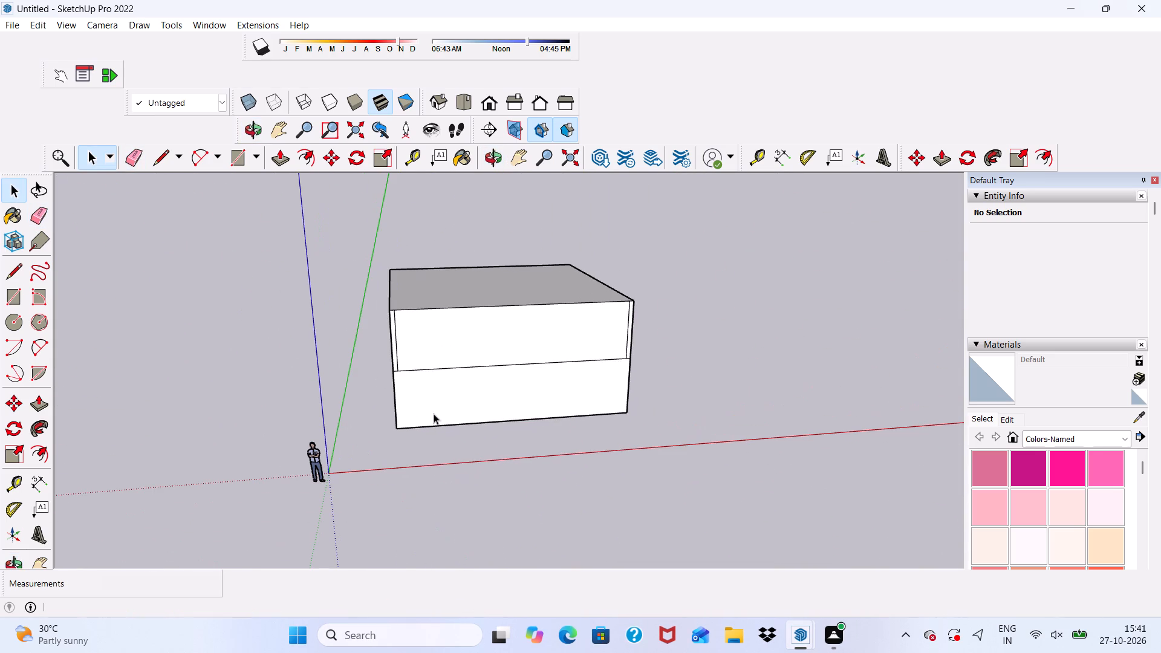
{"action": "left_click", "coordinate": [129, 160]}
{"action": "scroll", "coordinate": [288, 344], "scroll_direction": "up", "scroll_amount": 3}
{"action": "scroll", "coordinate": [406, 362], "scroll_direction": "up", "scroll_amount": 4}
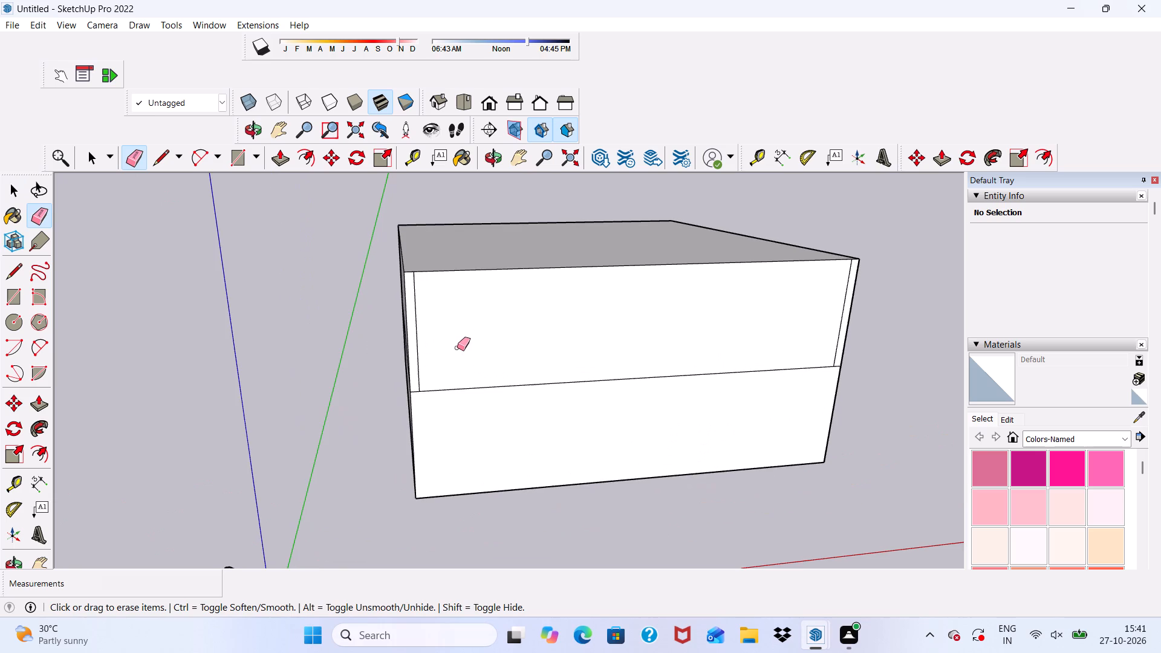
{"action": "left_click", "coordinate": [417, 342]}
{"action": "scroll", "coordinate": [510, 339], "scroll_direction": "down", "scroll_amount": 1}
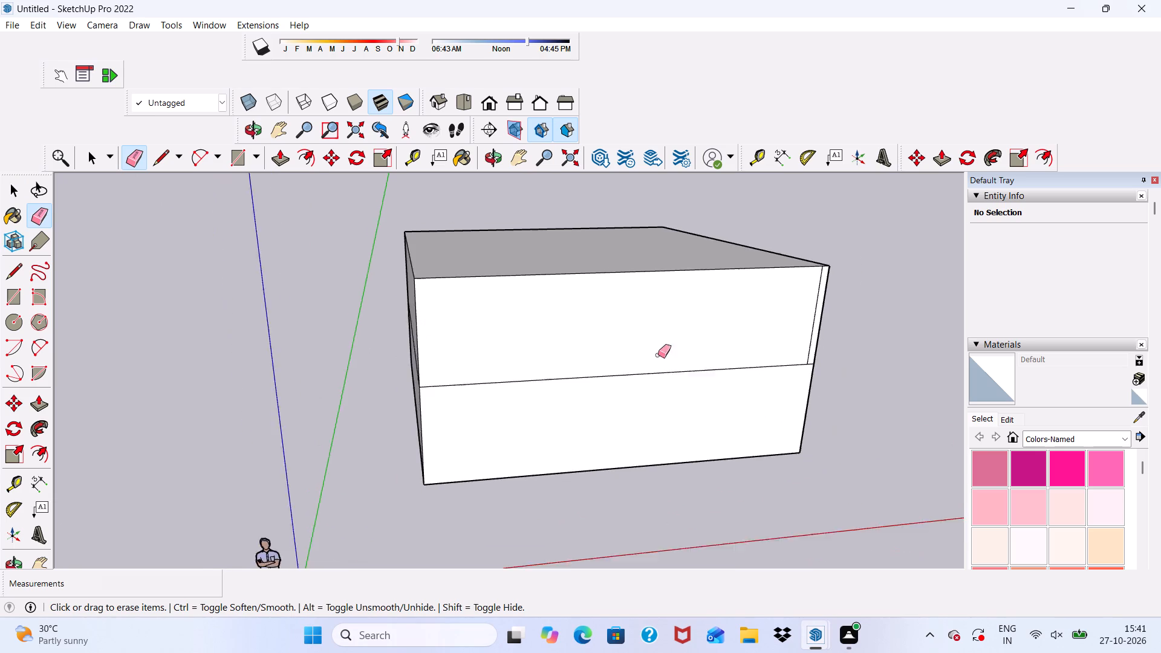
{"action": "scroll", "coordinate": [658, 355], "scroll_direction": "down", "scroll_amount": 1}
{"action": "scroll", "coordinate": [788, 349], "scroll_direction": "up", "scroll_amount": 5}
{"action": "left_click", "coordinate": [820, 319]}
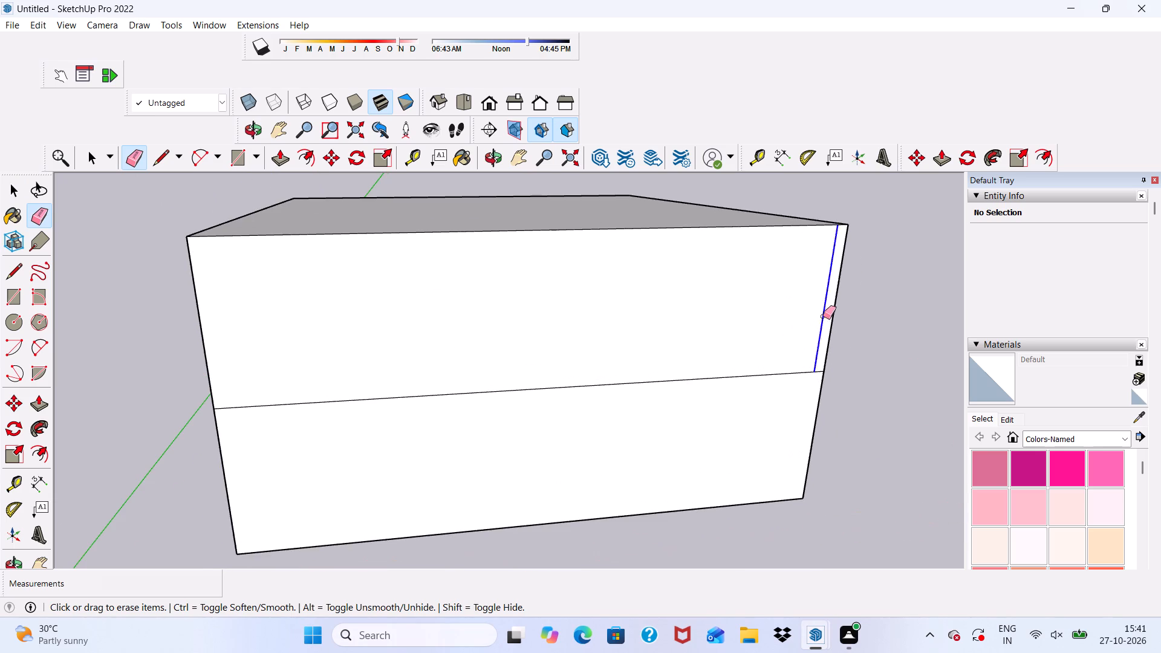
{"action": "key", "text": "space"}
Push/Pull the top face up 10' to add a third storey.
{"action": "middle_click_drag", "start_coordinate": [749, 328], "coordinate": [734, 397]}
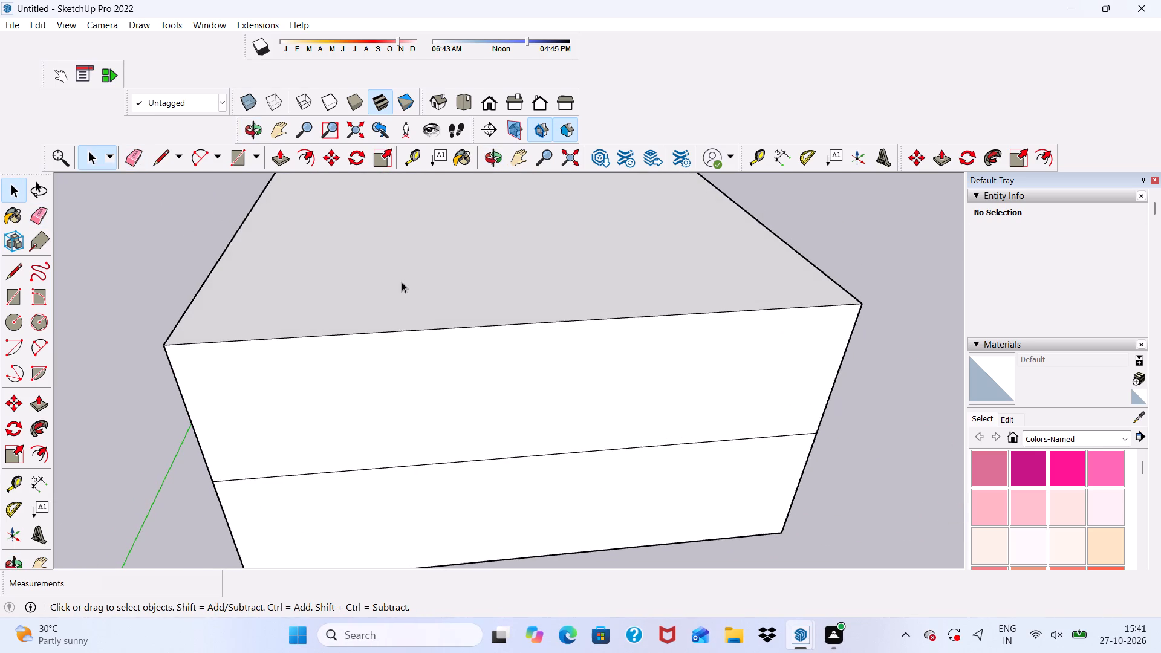
{"action": "left_click", "coordinate": [402, 282]}
{"action": "left_click", "coordinate": [278, 148]}
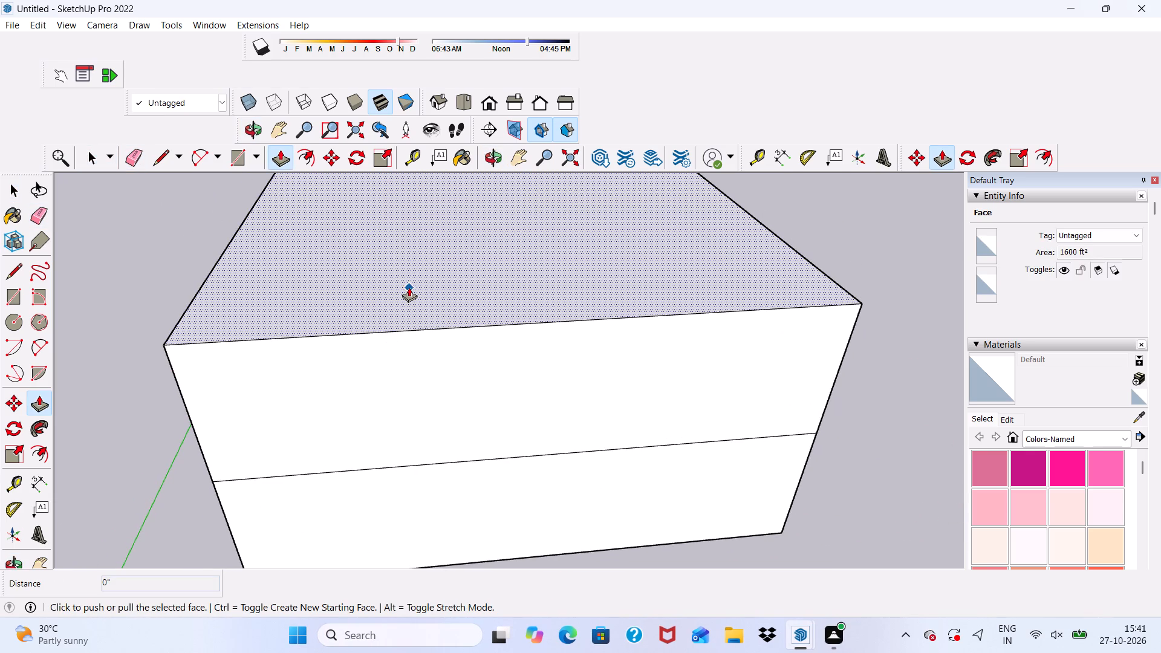
{"action": "left_click", "coordinate": [409, 298]}
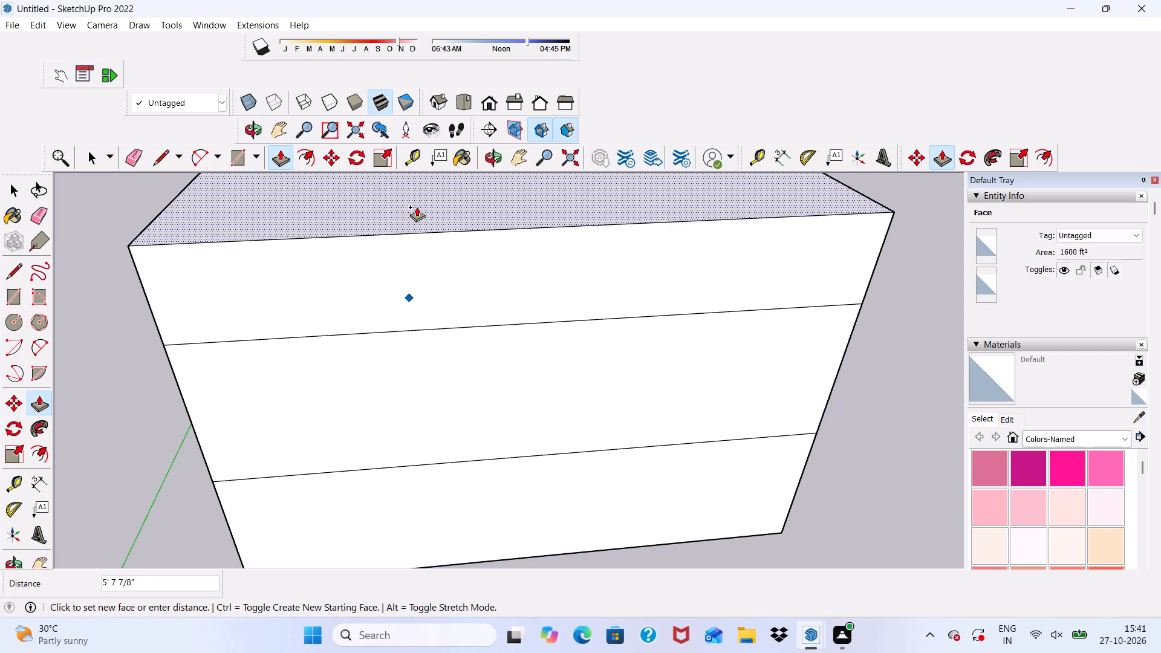
{"action": "type", "text": "10'"}
{"action": "key", "text": "Return"}
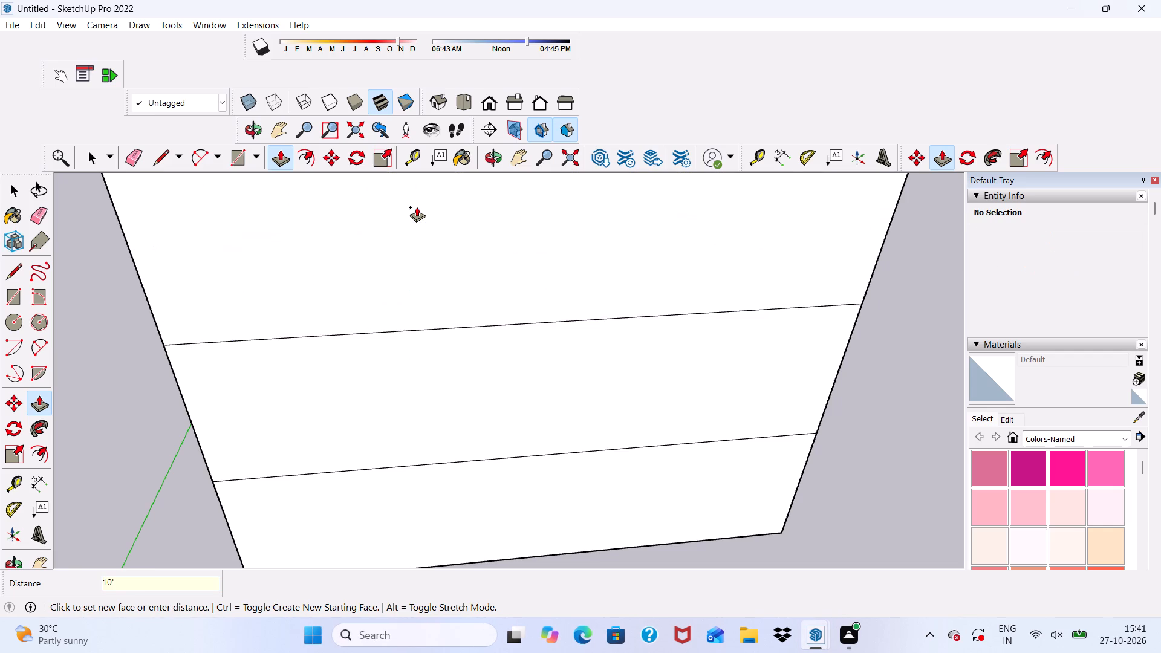
Push/Pull the new top face up 10' to add a fourth storey.
{"action": "scroll", "coordinate": [398, 239], "scroll_direction": "down", "scroll_amount": 11}
{"action": "middle_click_drag", "start_coordinate": [447, 344], "coordinate": [485, 366]}
{"action": "scroll", "coordinate": [485, 386], "scroll_direction": "down", "scroll_amount": 1}
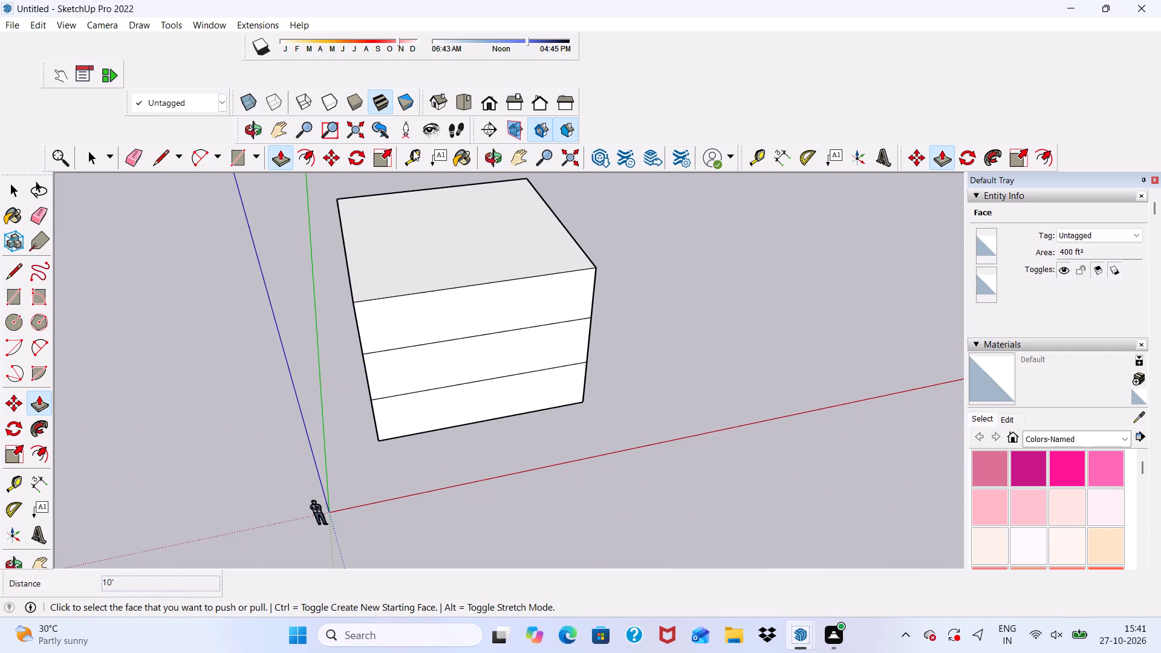
{"action": "scroll", "coordinate": [413, 150], "scroll_direction": "up", "scroll_amount": 4}
{"action": "scroll", "coordinate": [448, 291], "scroll_direction": "up", "scroll_amount": 1}
{"action": "scroll", "coordinate": [429, 216], "scroll_direction": "up", "scroll_amount": 4}
{"action": "left_click", "coordinate": [418, 275]}
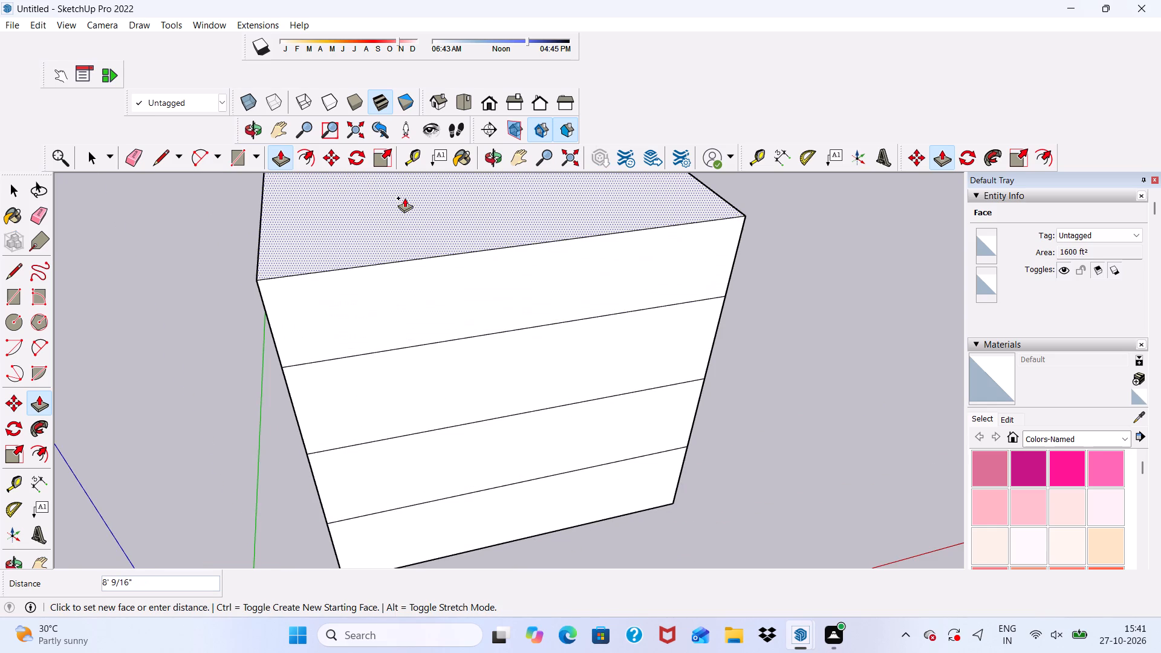
{"action": "type", "text": "10'"}
{"action": "key", "text": "Return"}
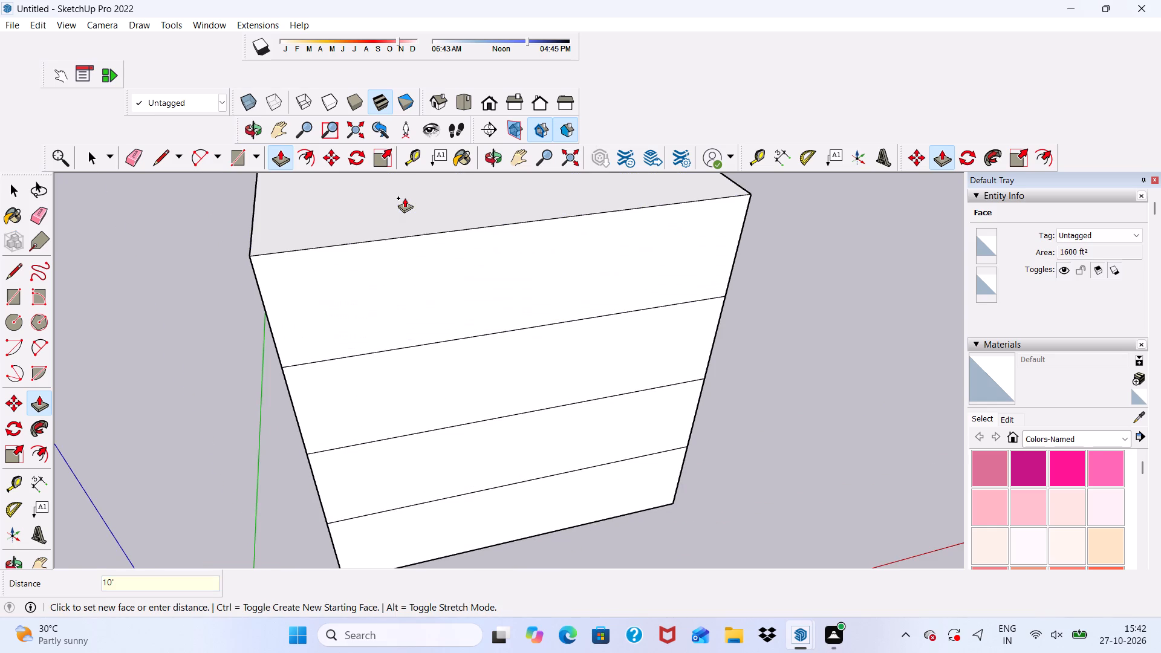
Push/Pull the top face up another 10' to add a fifth storey.
{"action": "scroll", "coordinate": [392, 249], "scroll_direction": "down", "scroll_amount": 6}
{"action": "middle_click_drag", "start_coordinate": [411, 314], "coordinate": [389, 174]}
{"action": "scroll", "coordinate": [387, 169], "scroll_direction": "up", "scroll_amount": 1}
{"action": "scroll", "coordinate": [385, 233], "scroll_direction": "down", "scroll_amount": 6}
{"action": "scroll", "coordinate": [383, 243], "scroll_direction": "up", "scroll_amount": 7}
{"action": "middle_click_drag", "start_coordinate": [539, 303], "coordinate": [434, 424]}
{"action": "scroll", "coordinate": [417, 294], "scroll_direction": "up", "scroll_amount": 6}
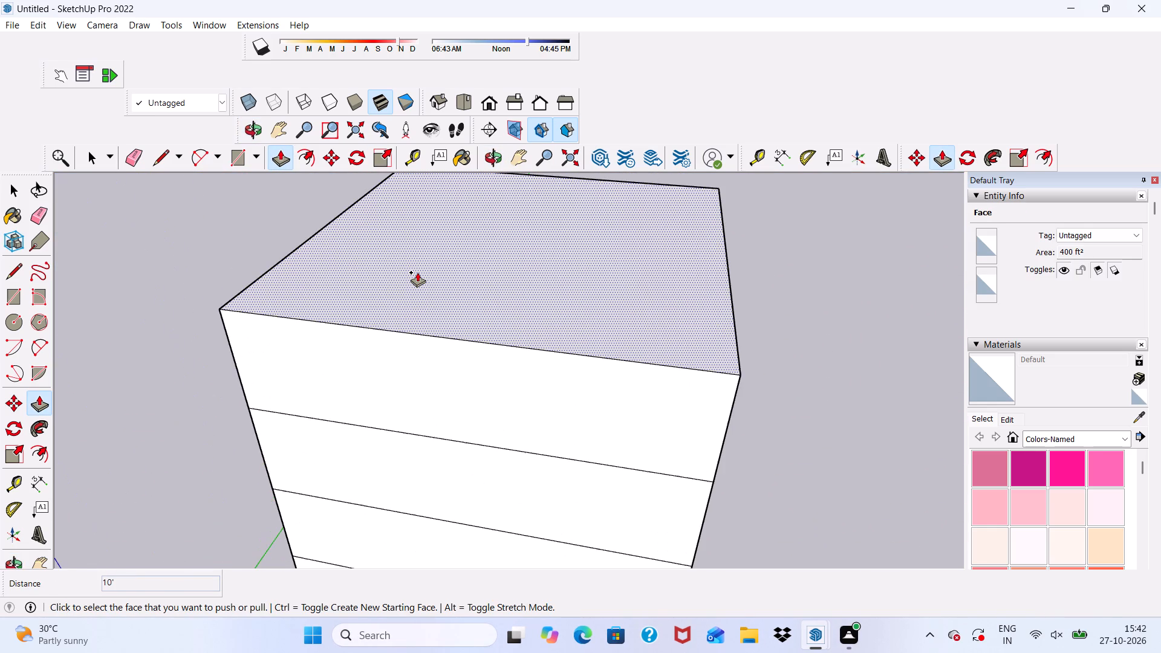
{"action": "left_click", "coordinate": [417, 272]}
{"action": "type", "text": "10"}
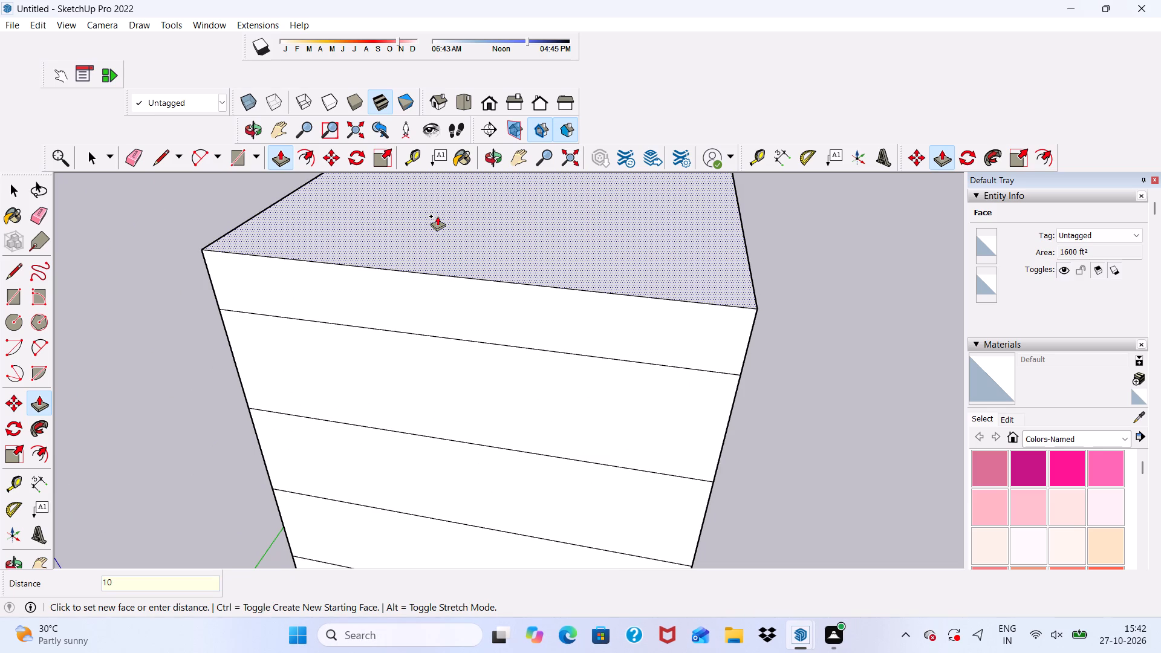
{"action": "key", "text": "apostrophe"}
{"action": "key", "text": "Return"}
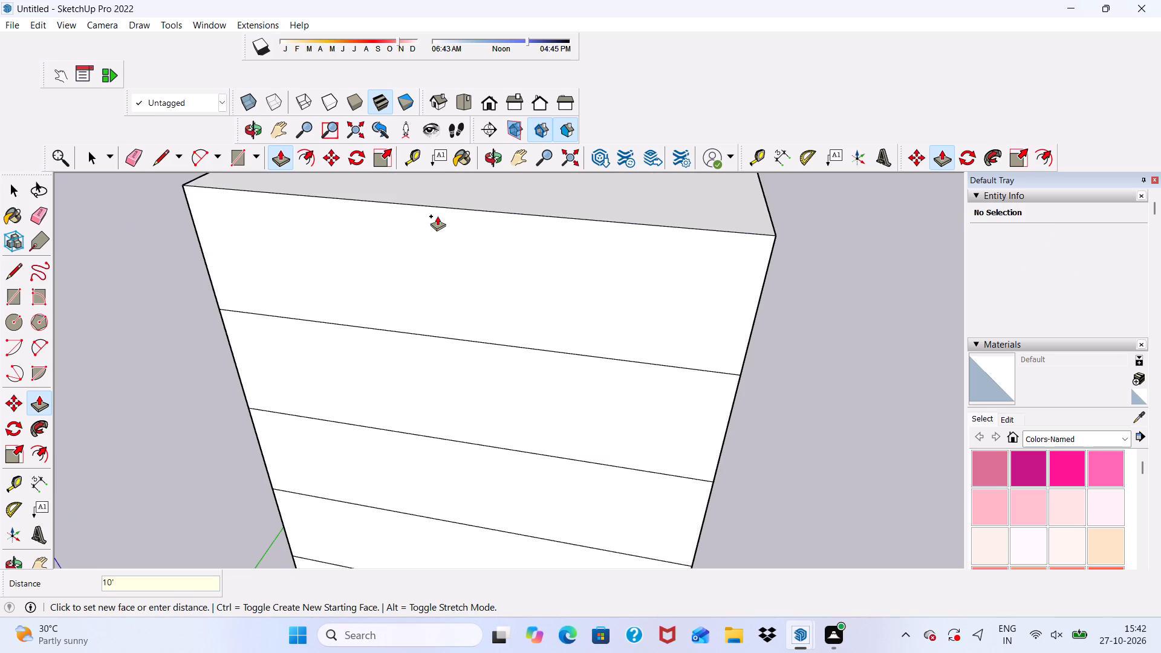
{"action": "key", "text": "space"}
{"action": "scroll", "coordinate": [435, 226], "scroll_direction": "down", "scroll_amount": 5}
{"action": "scroll", "coordinate": [532, 395], "scroll_direction": "down", "scroll_amount": 1}
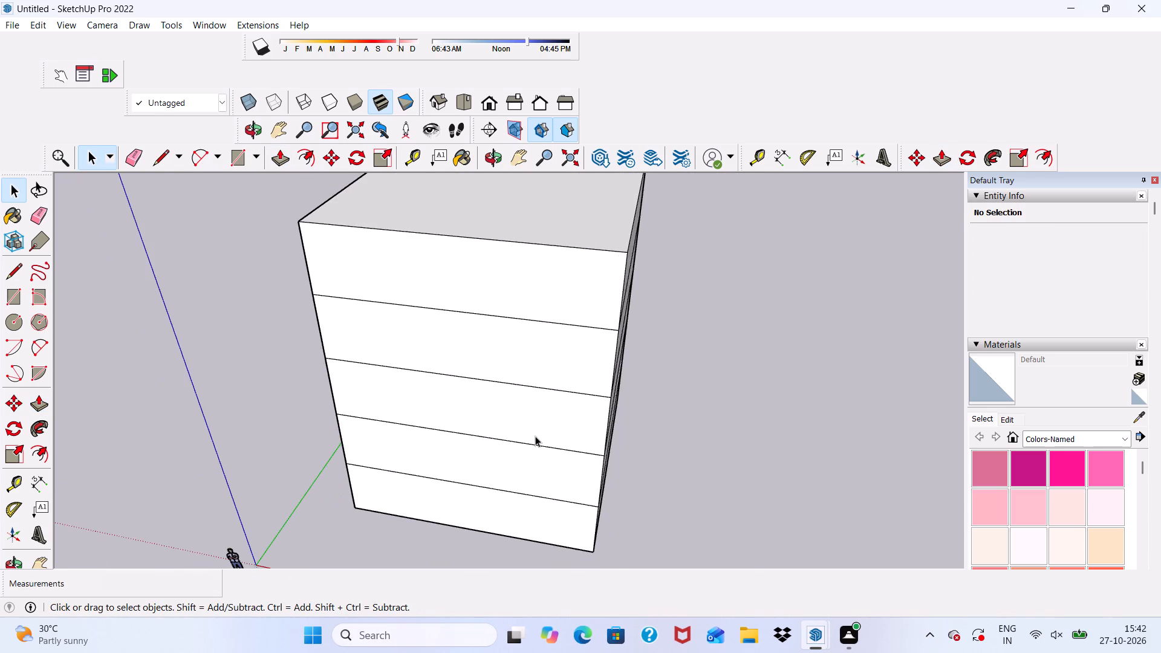
Draw a rectangle 10' high and about 1' 3" wide on the ground-storey front wall, at the corner nearest the origin.
{"action": "middle_click_drag", "start_coordinate": [535, 436], "coordinate": [628, 303]}
{"action": "scroll", "coordinate": [552, 389], "scroll_direction": "up", "scroll_amount": 5}
{"action": "scroll", "coordinate": [495, 370], "scroll_direction": "down", "scroll_amount": 4}
{"action": "middle_click_drag", "start_coordinate": [486, 395], "coordinate": [486, 337]}
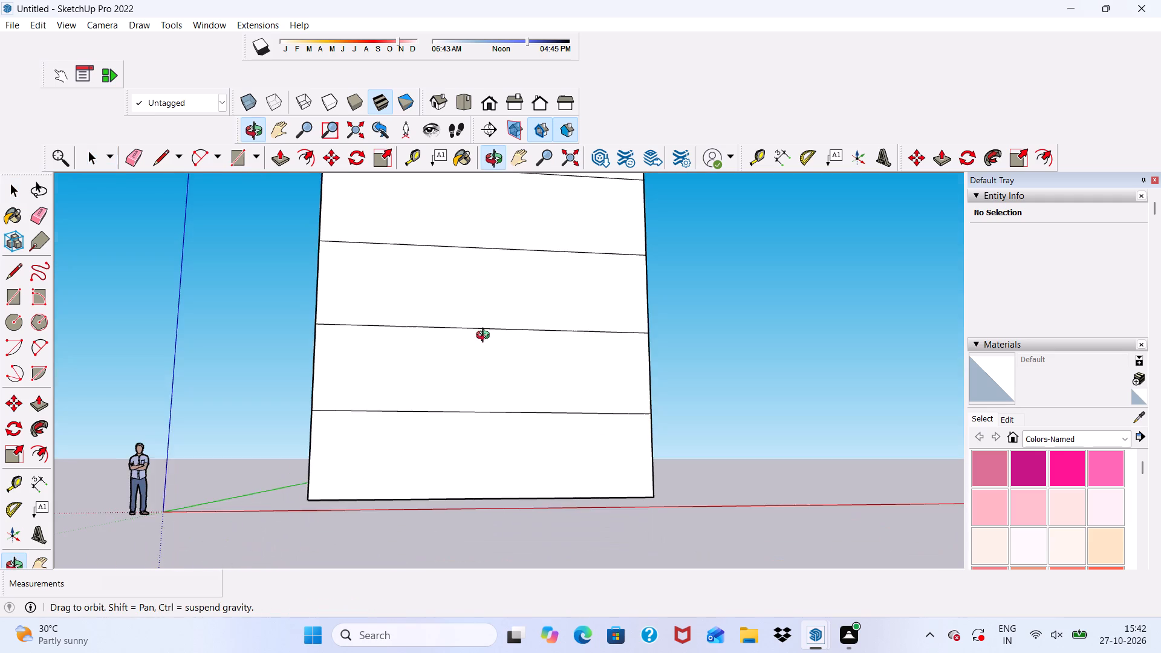
{"action": "middle_click_drag", "start_coordinate": [486, 337], "coordinate": [489, 362]}
{"action": "scroll", "coordinate": [363, 541], "scroll_direction": "up", "scroll_amount": 8}
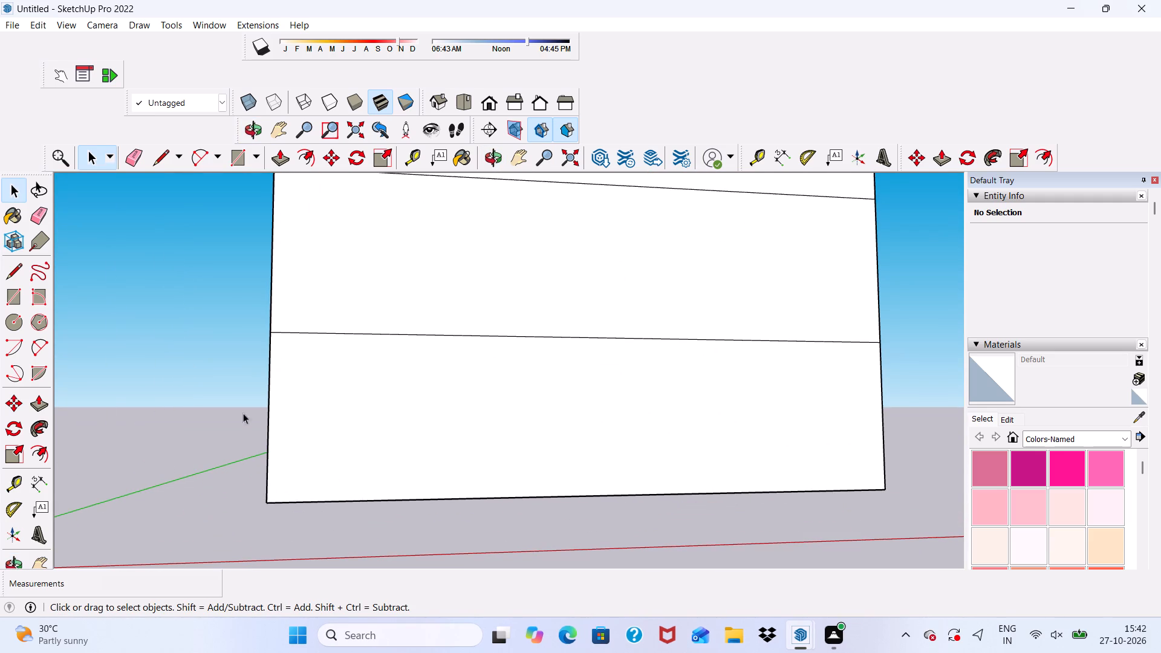
{"action": "left_click", "coordinate": [240, 156]}
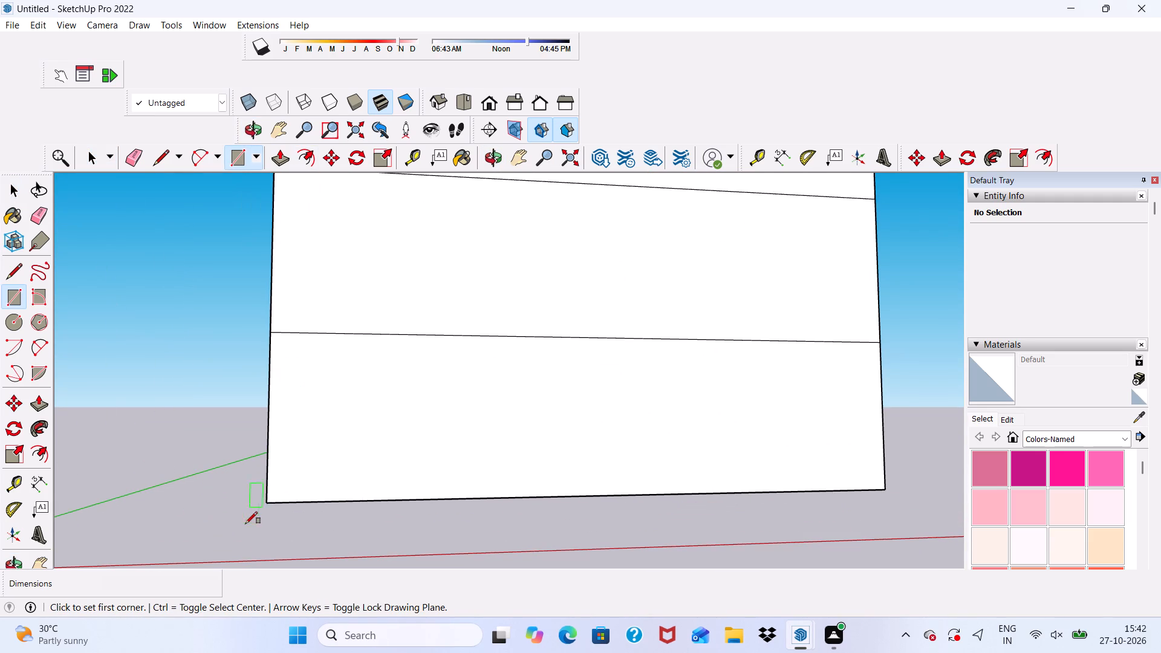
{"action": "scroll", "coordinate": [246, 525], "scroll_direction": "up", "scroll_amount": 2}
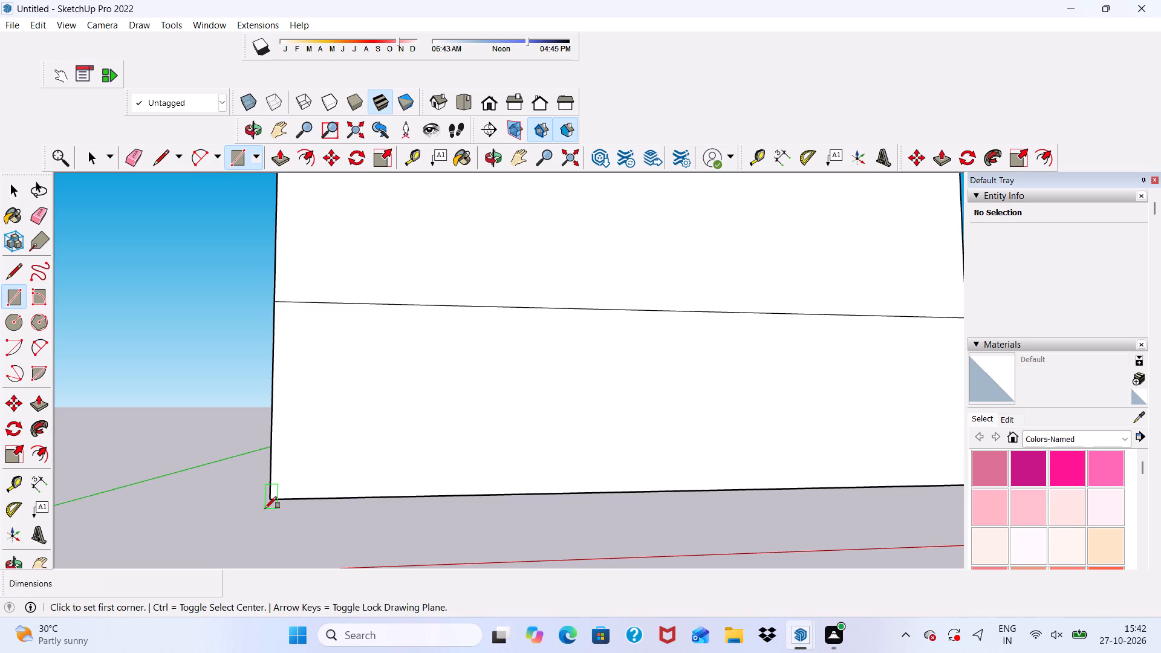
{"action": "left_click", "coordinate": [270, 500]}
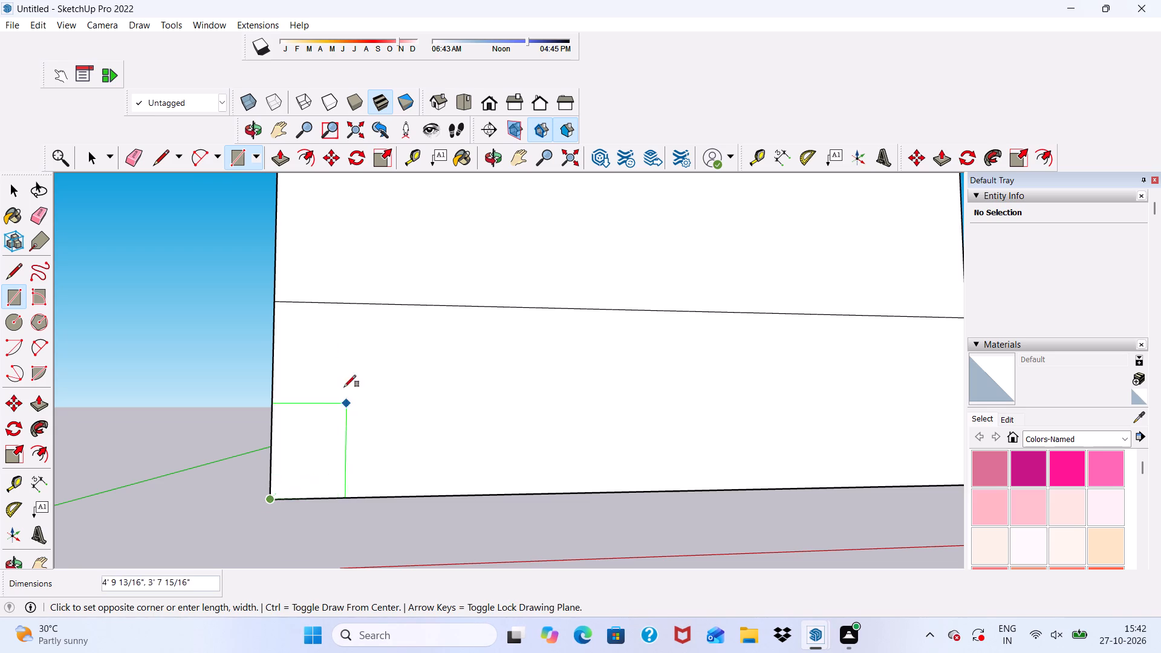
{"action": "scroll", "coordinate": [334, 355], "scroll_direction": "up", "scroll_amount": 3}
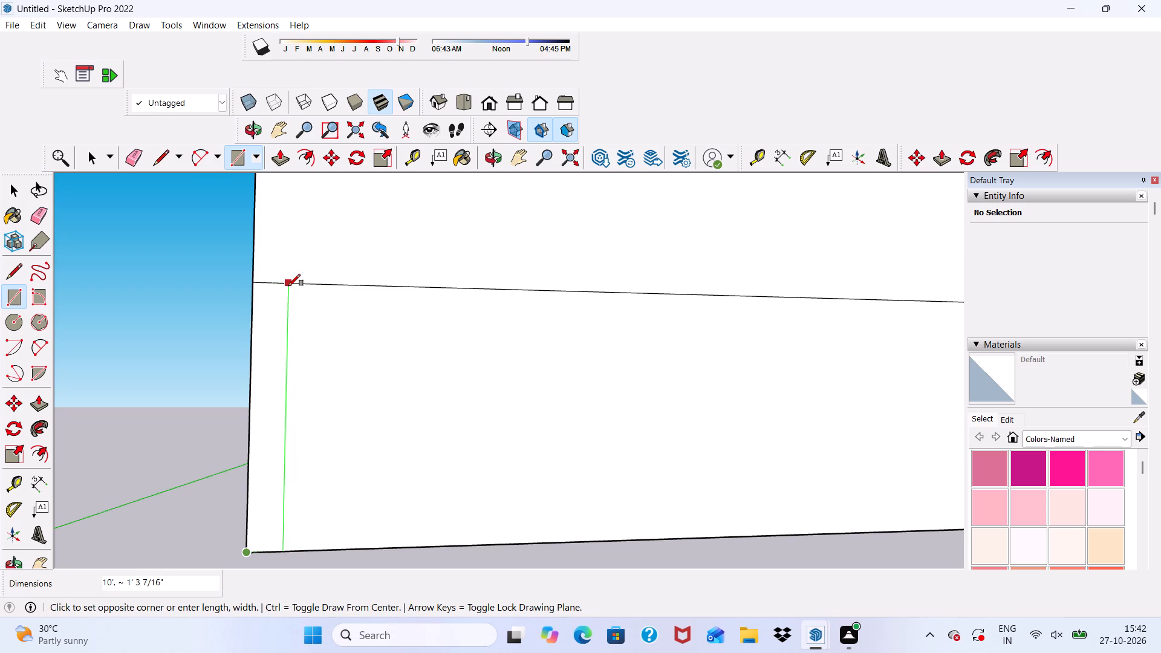
{"action": "left_click", "coordinate": [288, 286]}
{"action": "scroll", "coordinate": [288, 325], "scroll_direction": "down", "scroll_amount": 4}
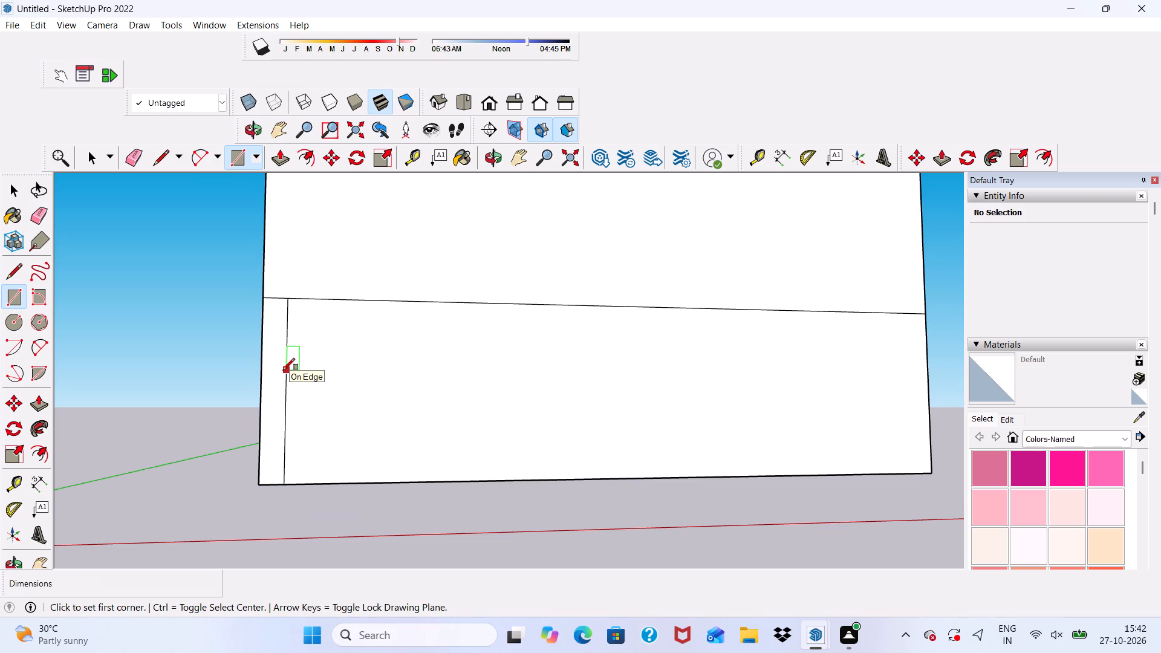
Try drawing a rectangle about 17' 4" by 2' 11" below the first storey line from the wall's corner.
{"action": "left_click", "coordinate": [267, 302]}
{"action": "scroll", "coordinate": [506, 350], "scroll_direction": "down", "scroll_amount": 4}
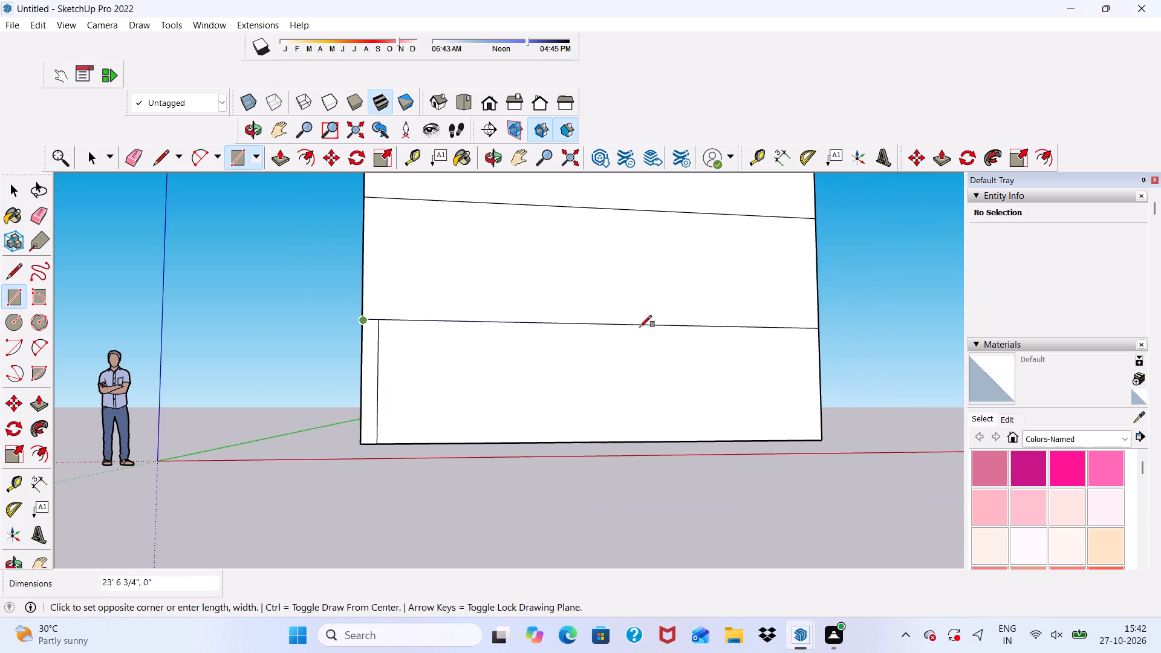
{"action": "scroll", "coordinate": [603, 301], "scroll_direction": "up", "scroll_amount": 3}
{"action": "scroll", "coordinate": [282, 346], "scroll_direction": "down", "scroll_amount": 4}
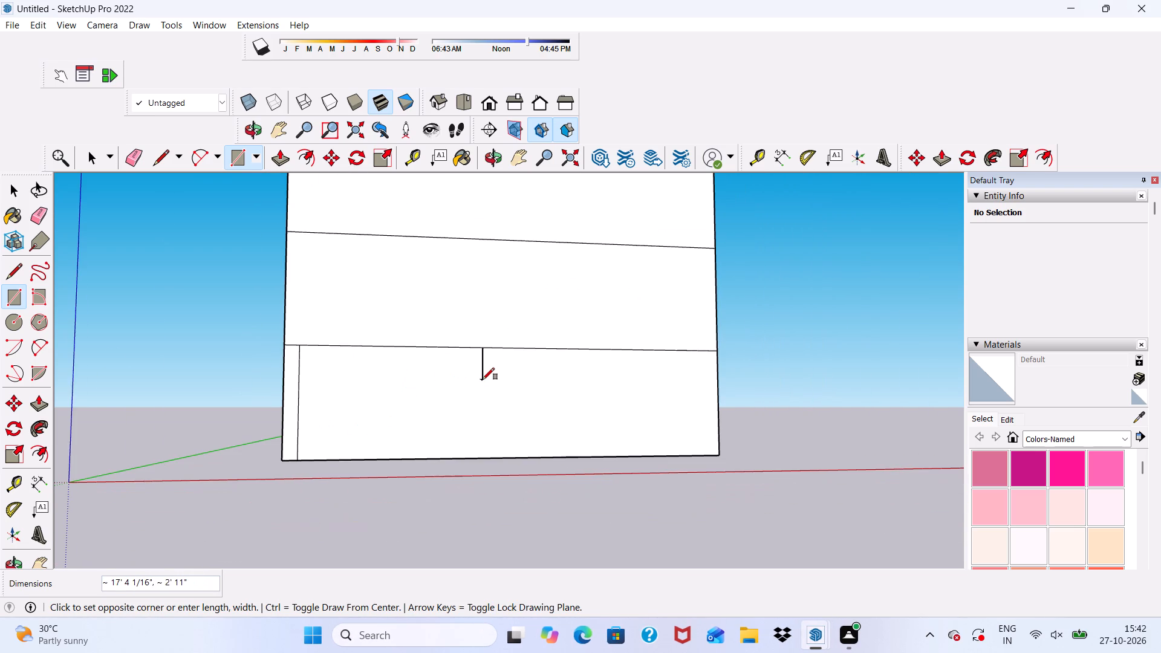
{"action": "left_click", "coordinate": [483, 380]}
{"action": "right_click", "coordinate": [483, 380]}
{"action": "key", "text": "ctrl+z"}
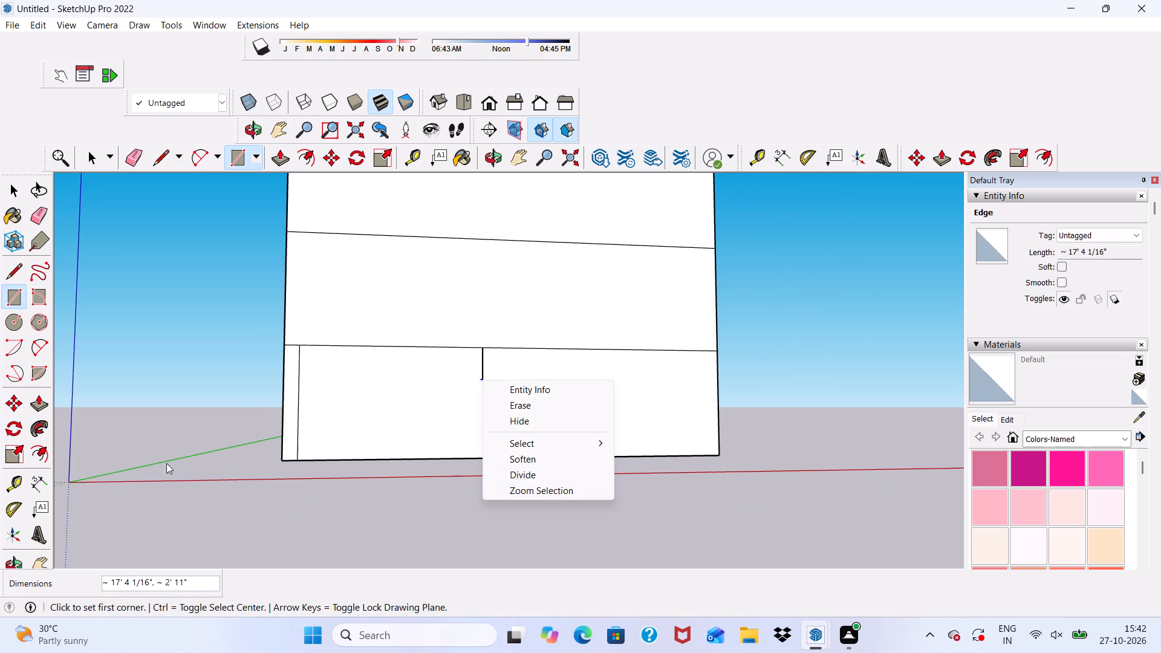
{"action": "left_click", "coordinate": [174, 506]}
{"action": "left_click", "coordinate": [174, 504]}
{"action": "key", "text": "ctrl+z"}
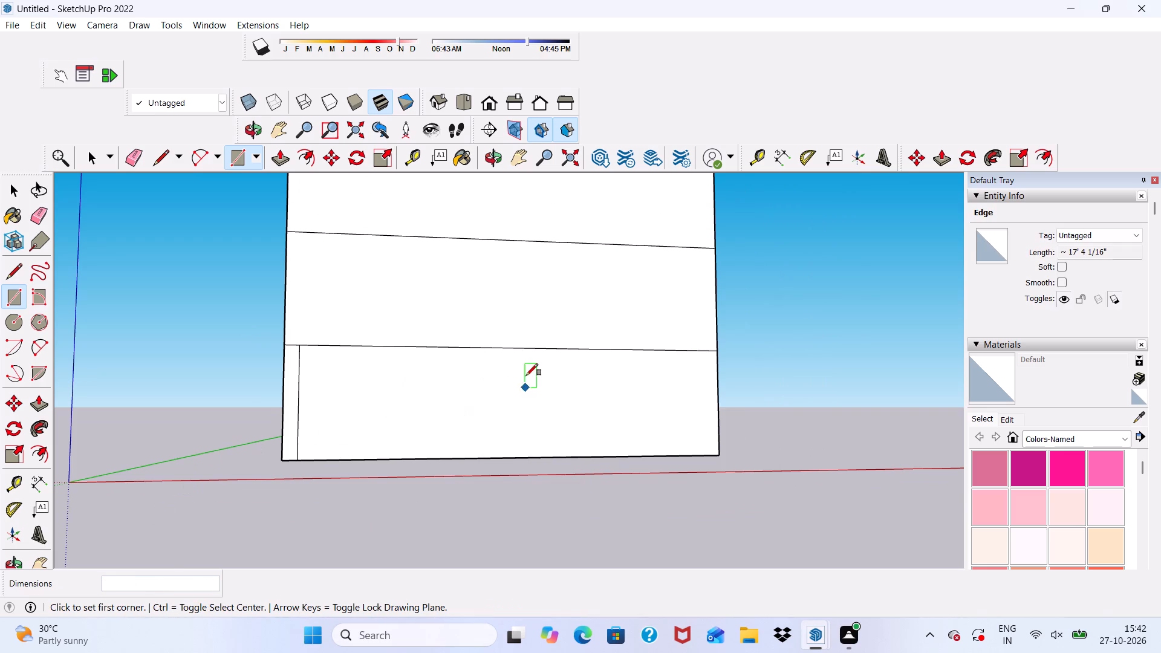
Draw a rectangle about 15' 9" by 3' 5" below the first storey line, ending at the wall's corner nearest the origin.
{"action": "left_click", "coordinate": [467, 351]}
{"action": "scroll", "coordinate": [312, 377], "scroll_direction": "up", "scroll_amount": 2}
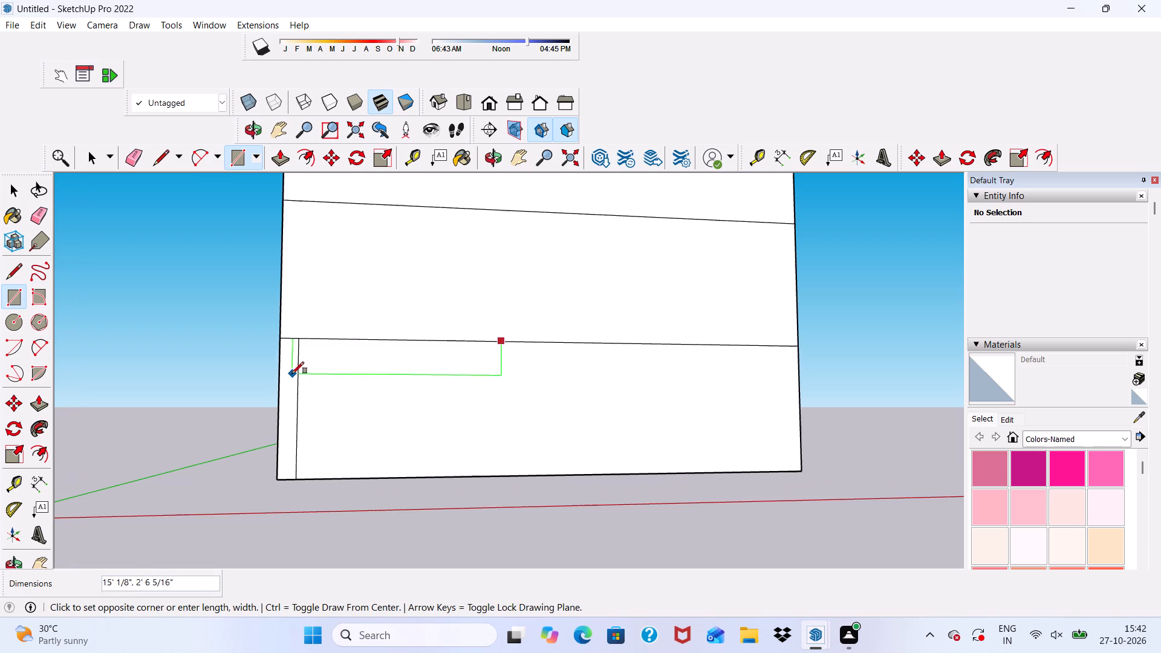
{"action": "scroll", "coordinate": [281, 373], "scroll_direction": "up", "scroll_amount": 5}
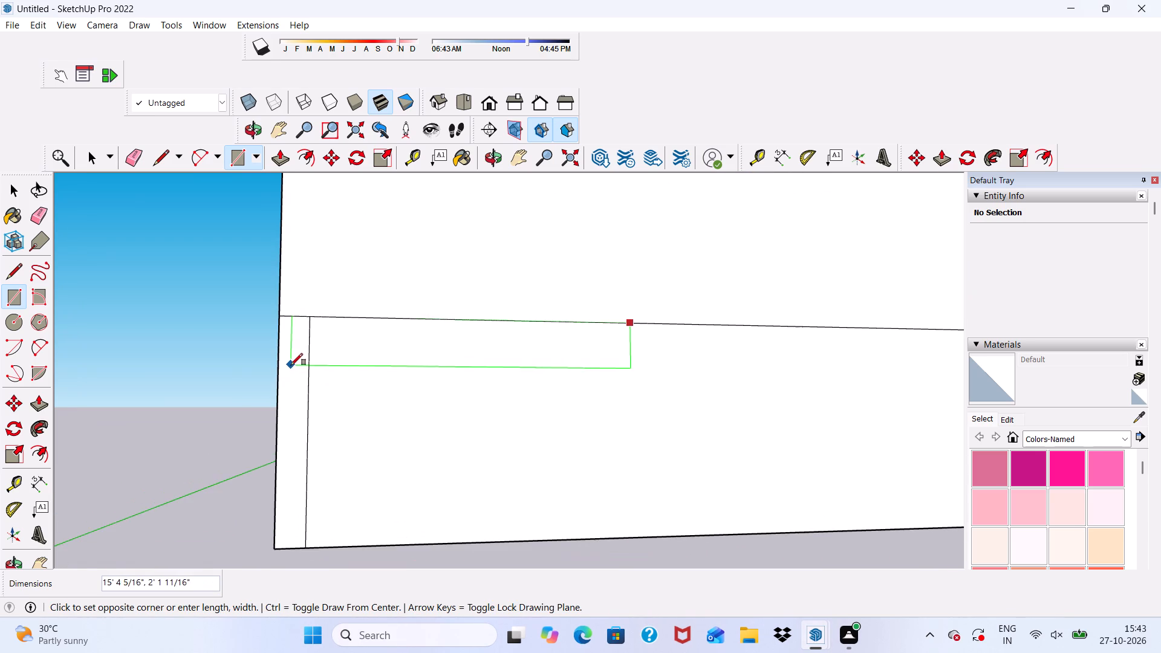
{"action": "scroll", "coordinate": [291, 365], "scroll_direction": "up", "scroll_amount": 4}
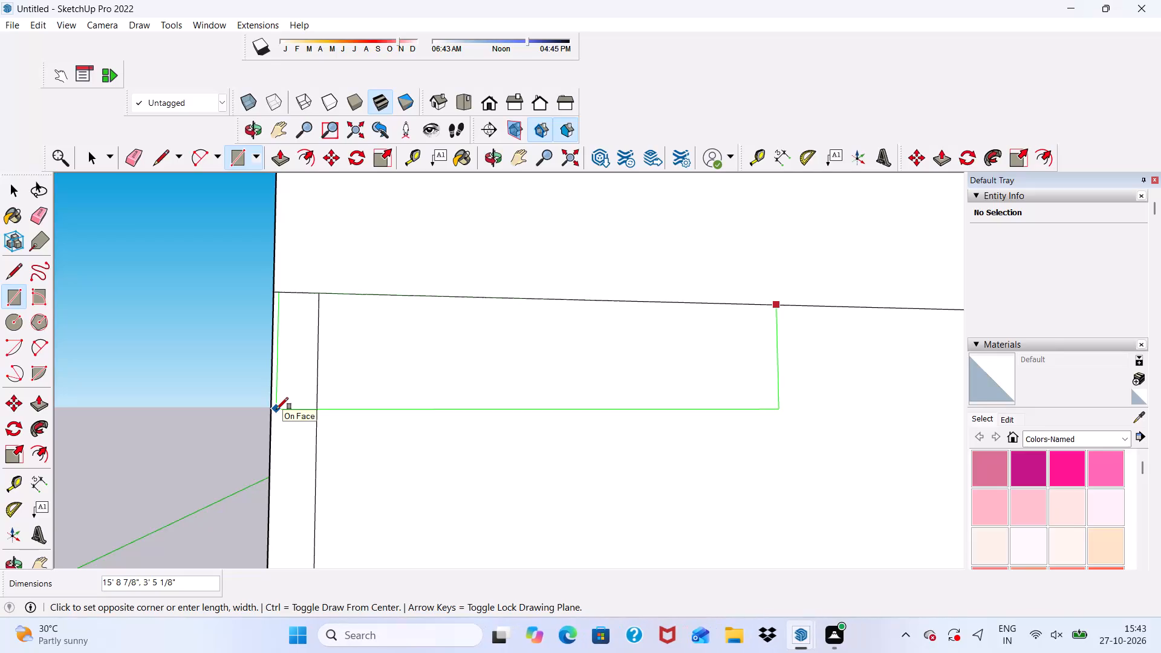
{"action": "left_click", "coordinate": [272, 409]}
{"action": "scroll", "coordinate": [282, 386], "scroll_direction": "down", "scroll_amount": 6}
{"action": "scroll", "coordinate": [443, 352], "scroll_direction": "up", "scroll_amount": 1}
{"action": "scroll", "coordinate": [443, 352], "scroll_direction": "down", "scroll_amount": 5}
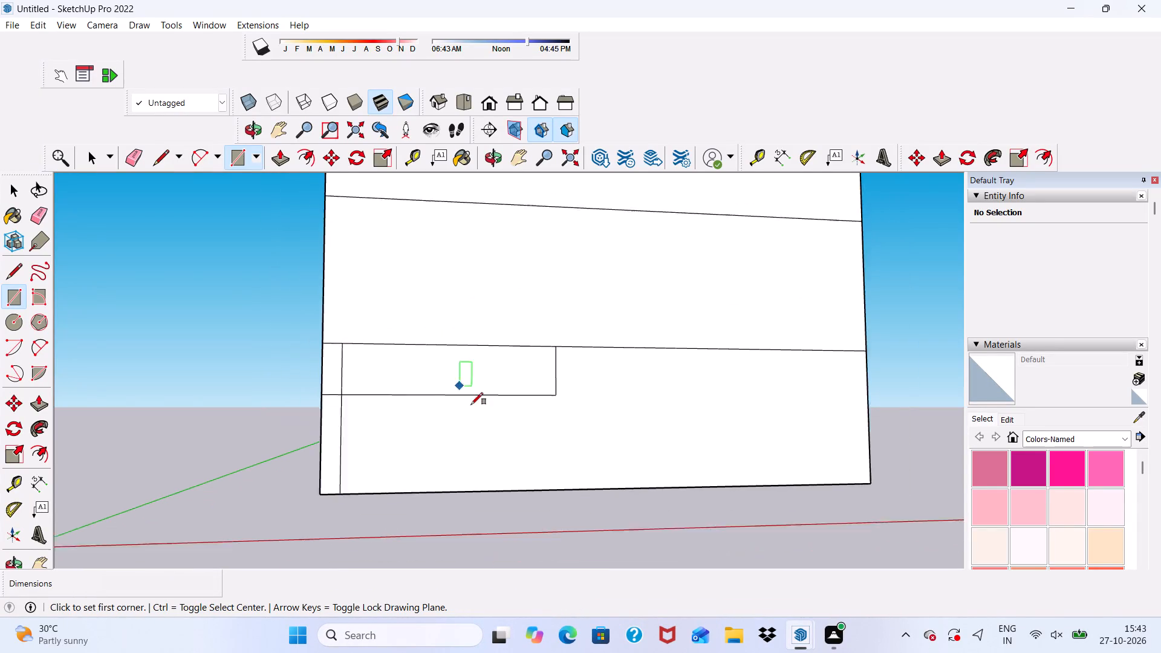
Draw a 10' high rectangle about 1' 9" wide inside the horizontal band's far end, from the storey line to the ground.
{"action": "middle_click_drag", "start_coordinate": [473, 408], "coordinate": [480, 437]}
{"action": "scroll", "coordinate": [480, 437], "scroll_direction": "up", "scroll_amount": 1}
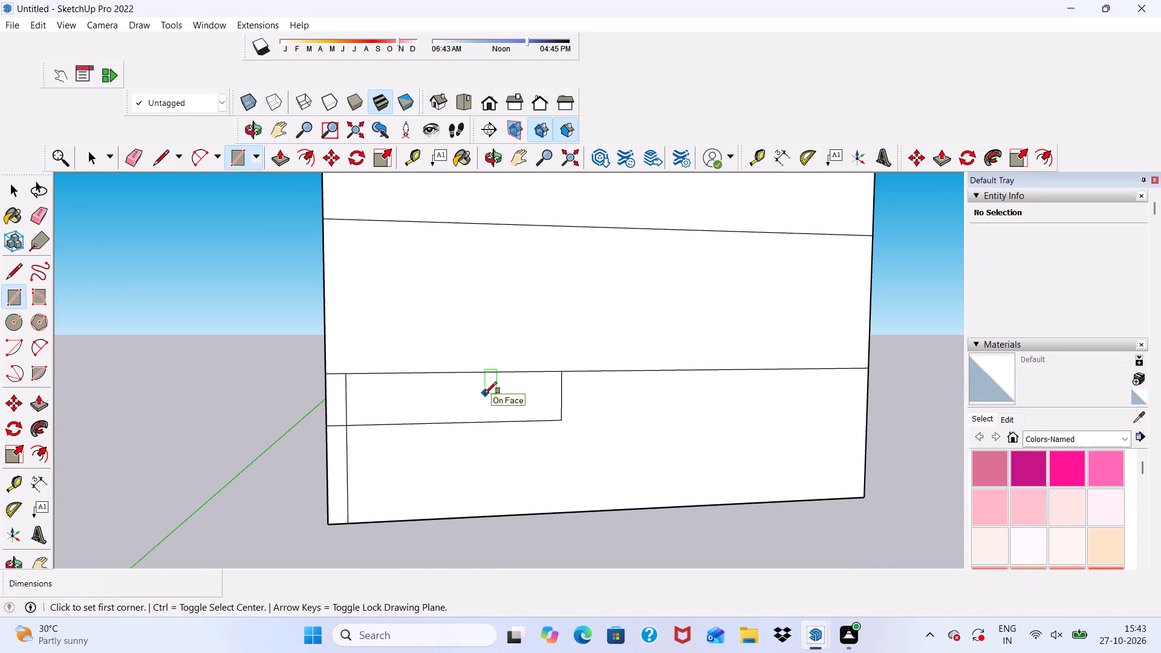
{"action": "scroll", "coordinate": [485, 394], "scroll_direction": "down", "scroll_amount": 5}
{"action": "scroll", "coordinate": [533, 380], "scroll_direction": "up", "scroll_amount": 1}
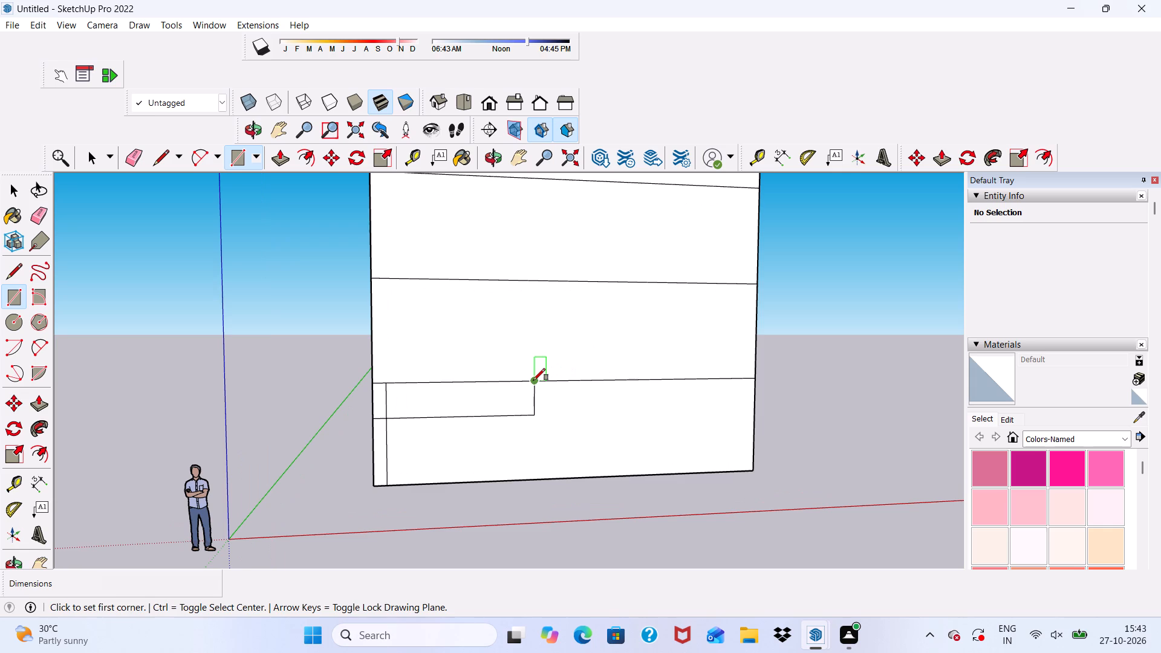
{"action": "left_click", "coordinate": [533, 380]}
{"action": "scroll", "coordinate": [500, 471], "scroll_direction": "up", "scroll_amount": 8}
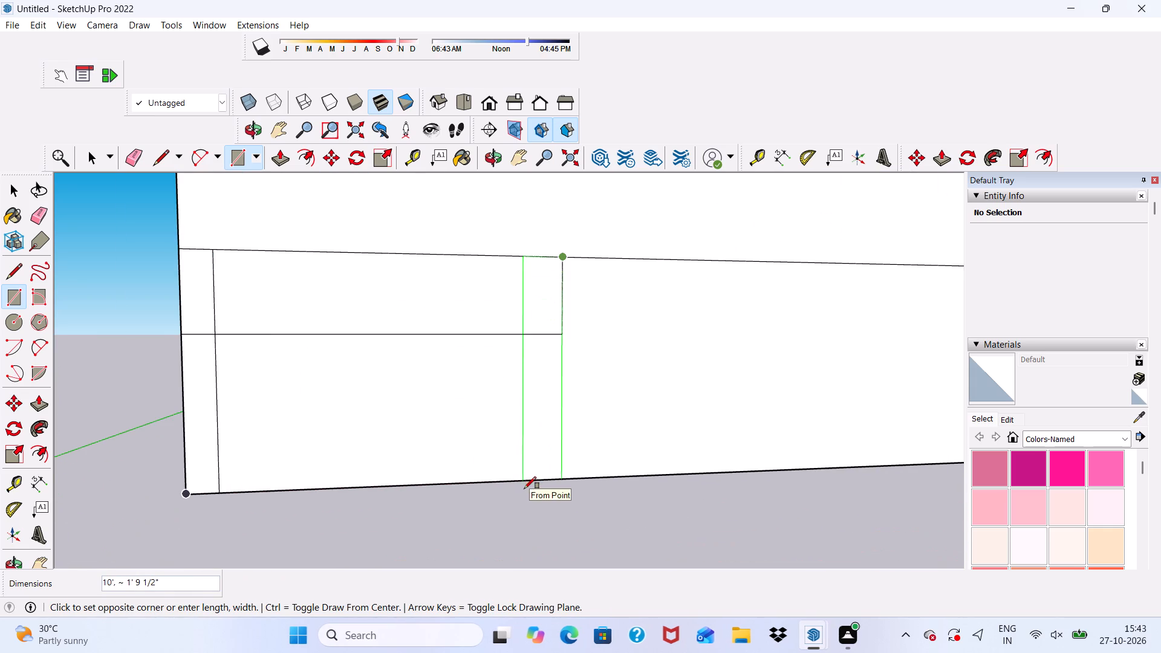
{"action": "left_click", "coordinate": [528, 482]}
{"action": "scroll", "coordinate": [526, 449], "scroll_direction": "down", "scroll_amount": 4}
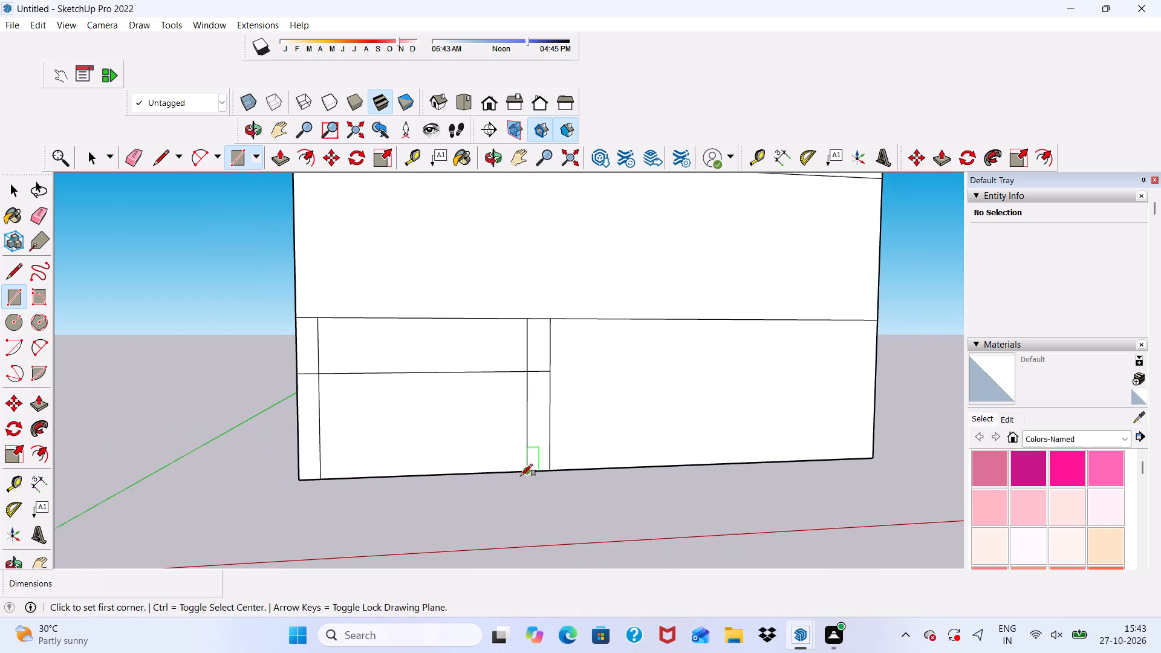
Erase the overlapping line segments where the band crosses both vertical strips, leaving one continuous U-shaped entrance frame.
{"action": "middle_click_drag", "start_coordinate": [521, 476], "coordinate": [521, 359]}
{"action": "key", "text": "space"}
{"action": "middle_click_drag", "start_coordinate": [368, 337], "coordinate": [362, 429]}
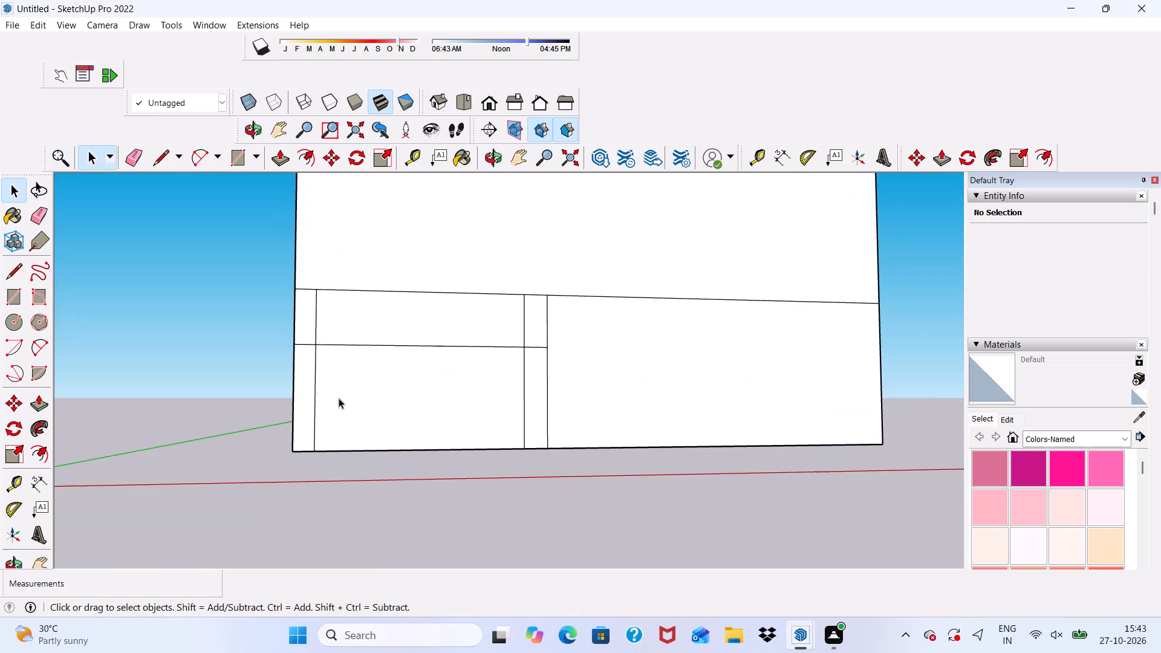
{"action": "left_click", "coordinate": [128, 156]}
{"action": "scroll", "coordinate": [307, 308], "scroll_direction": "up", "scroll_amount": 2}
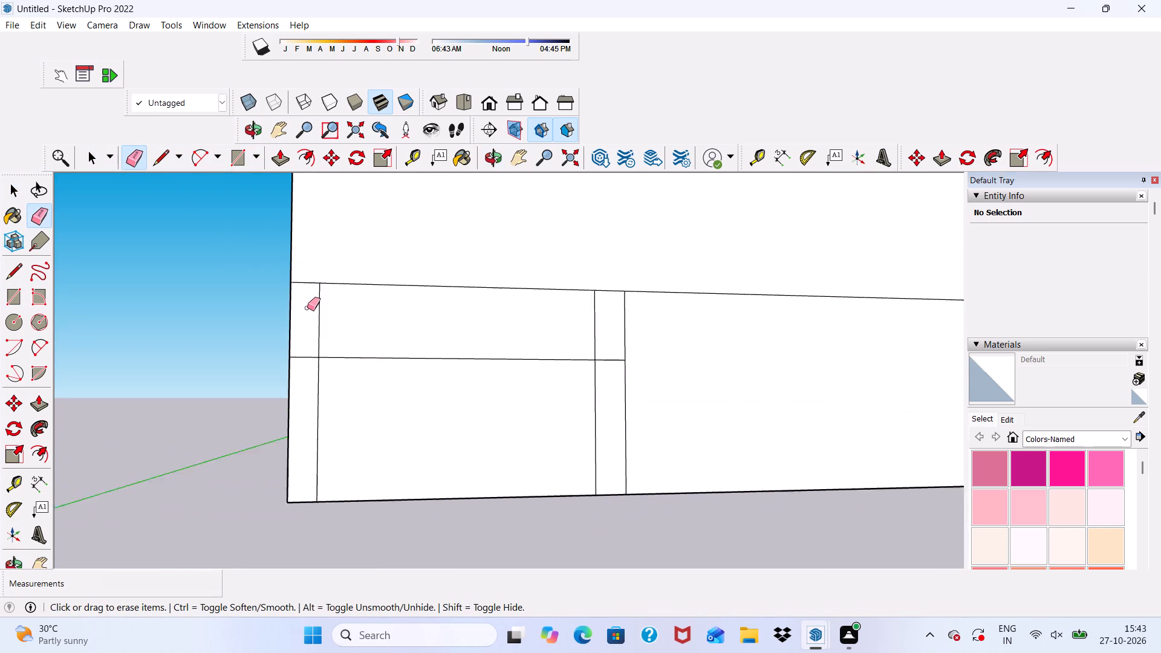
{"action": "scroll", "coordinate": [307, 308], "scroll_direction": "up", "scroll_amount": 2}
{"action": "left_click_drag", "start_coordinate": [309, 308], "coordinate": [324, 324]}
{"action": "left_click_drag", "start_coordinate": [314, 359], "coordinate": [301, 378]}
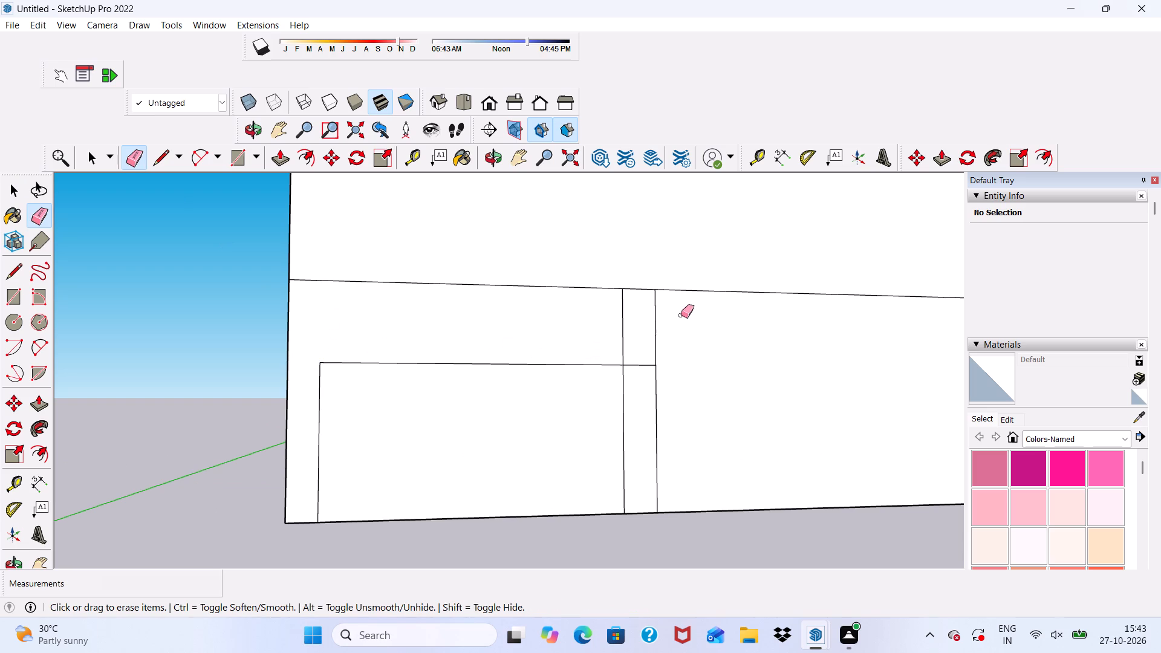
{"action": "left_click_drag", "start_coordinate": [619, 322], "coordinate": [631, 366]}
{"action": "scroll", "coordinate": [582, 319], "scroll_direction": "down", "scroll_amount": 3}
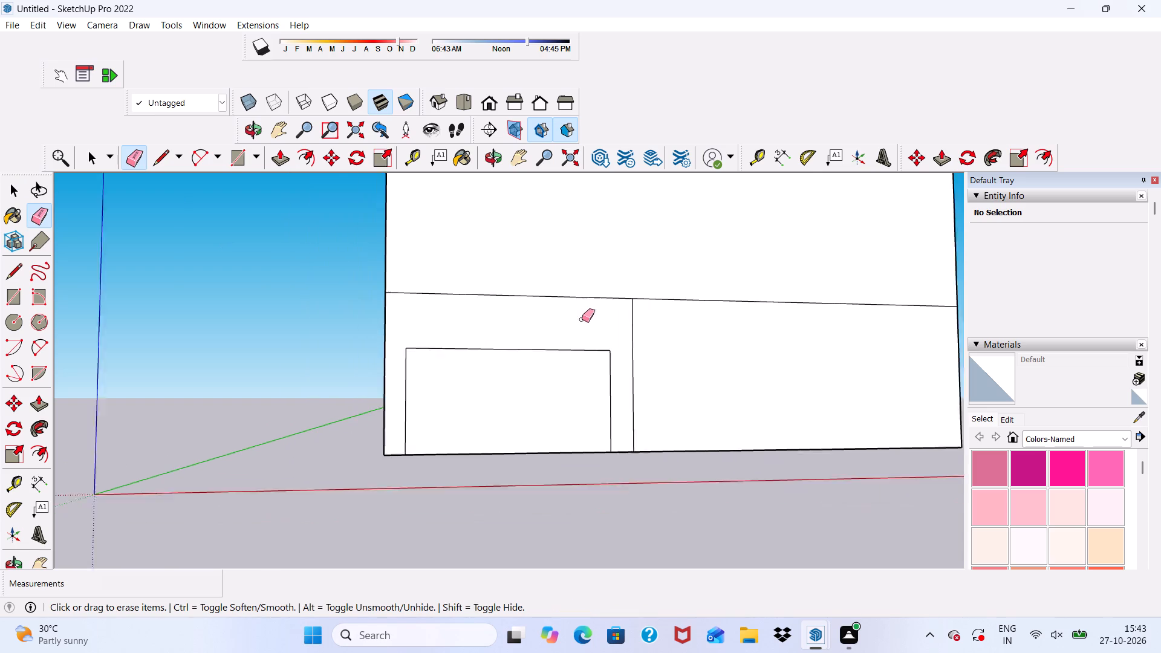
{"action": "scroll", "coordinate": [582, 319], "scroll_direction": "down", "scroll_amount": 2}
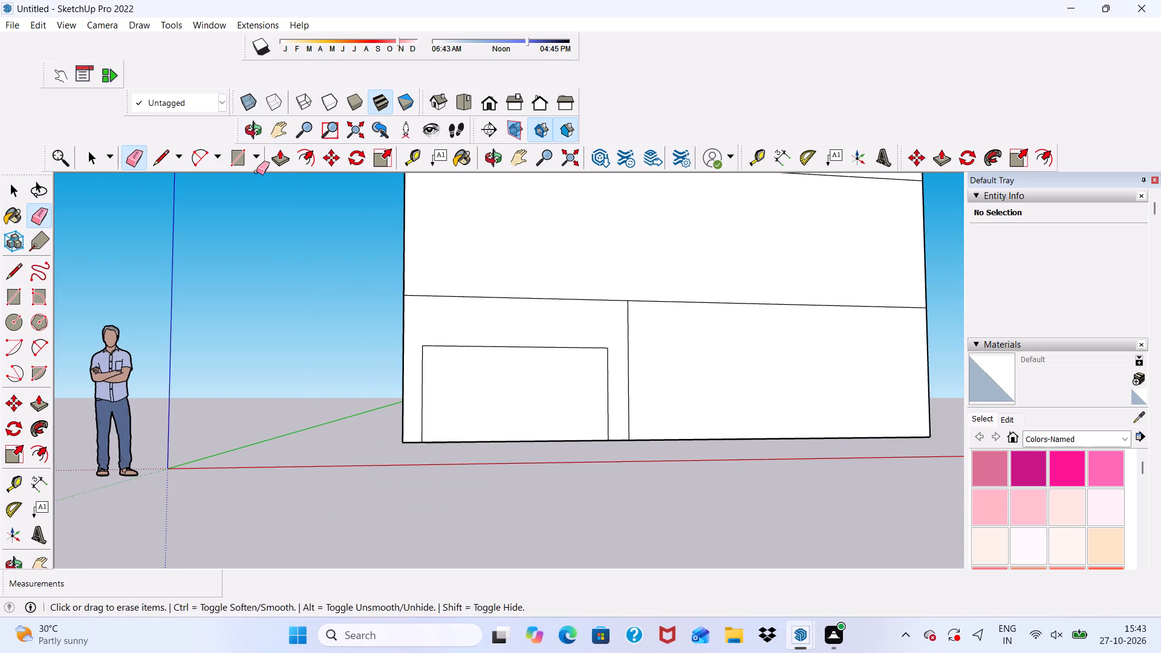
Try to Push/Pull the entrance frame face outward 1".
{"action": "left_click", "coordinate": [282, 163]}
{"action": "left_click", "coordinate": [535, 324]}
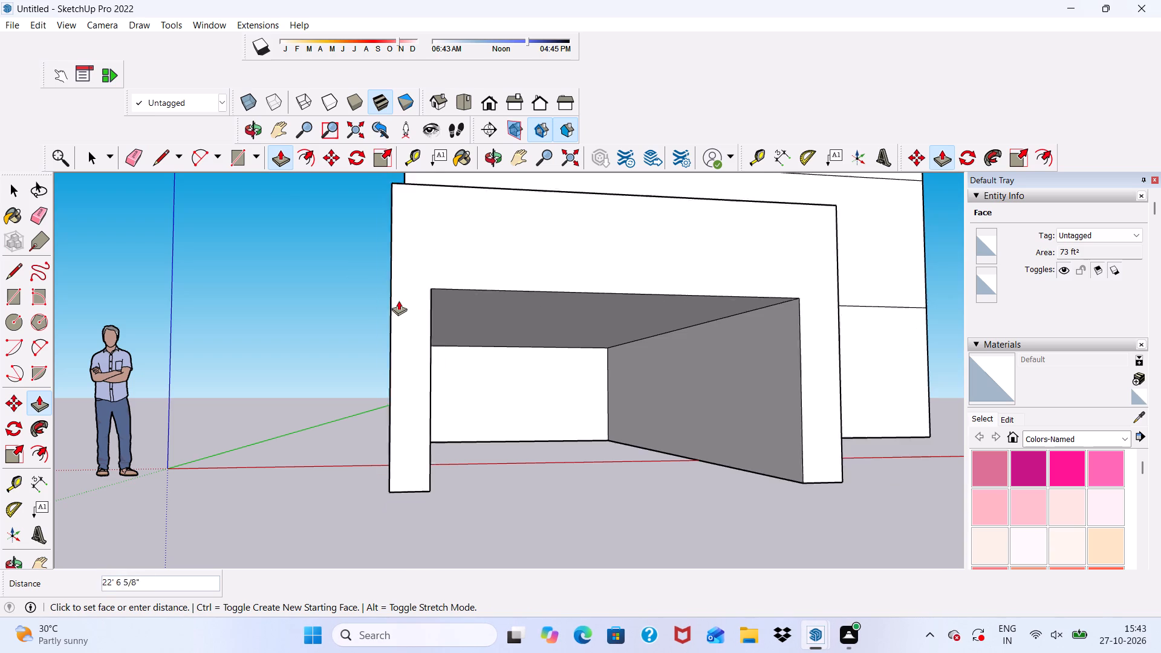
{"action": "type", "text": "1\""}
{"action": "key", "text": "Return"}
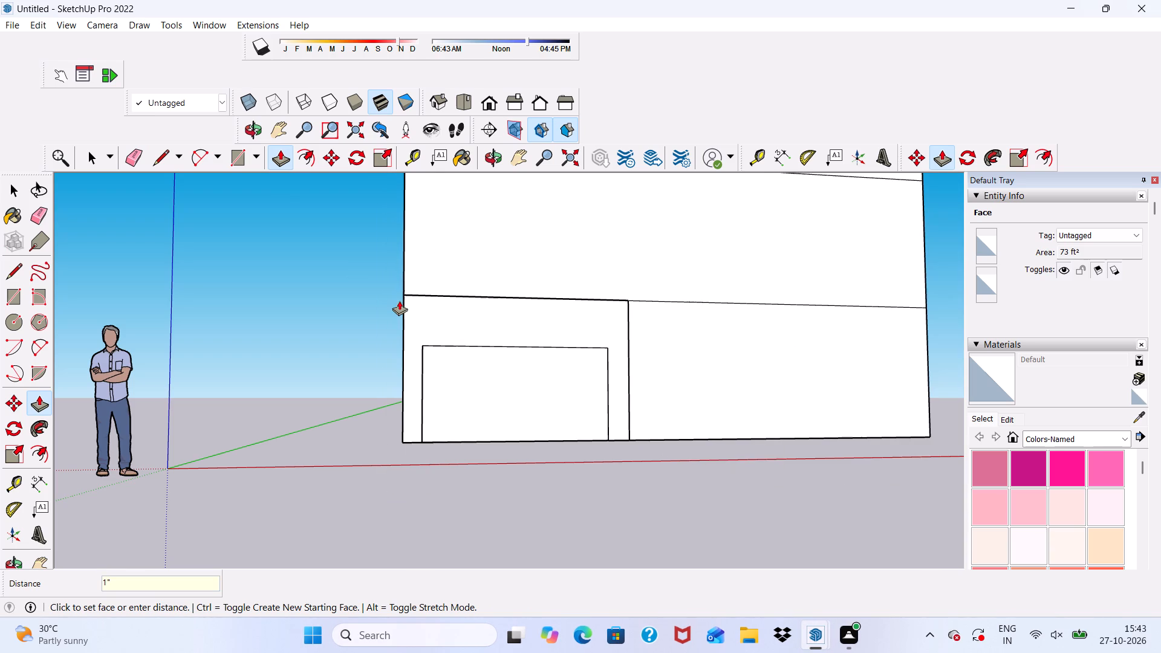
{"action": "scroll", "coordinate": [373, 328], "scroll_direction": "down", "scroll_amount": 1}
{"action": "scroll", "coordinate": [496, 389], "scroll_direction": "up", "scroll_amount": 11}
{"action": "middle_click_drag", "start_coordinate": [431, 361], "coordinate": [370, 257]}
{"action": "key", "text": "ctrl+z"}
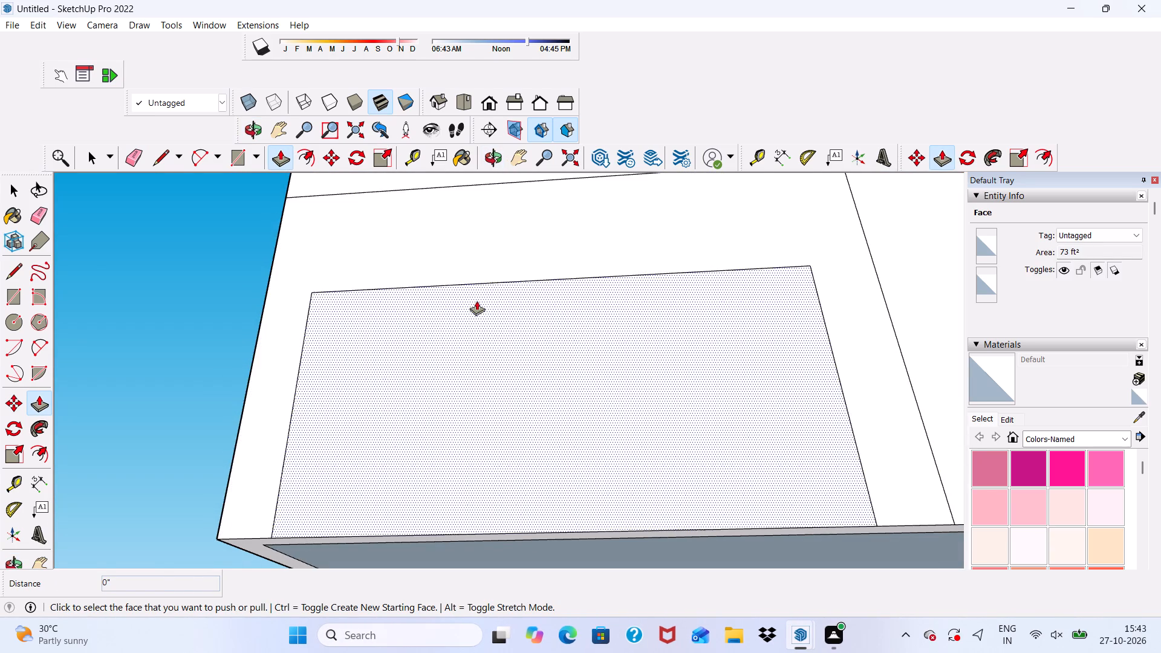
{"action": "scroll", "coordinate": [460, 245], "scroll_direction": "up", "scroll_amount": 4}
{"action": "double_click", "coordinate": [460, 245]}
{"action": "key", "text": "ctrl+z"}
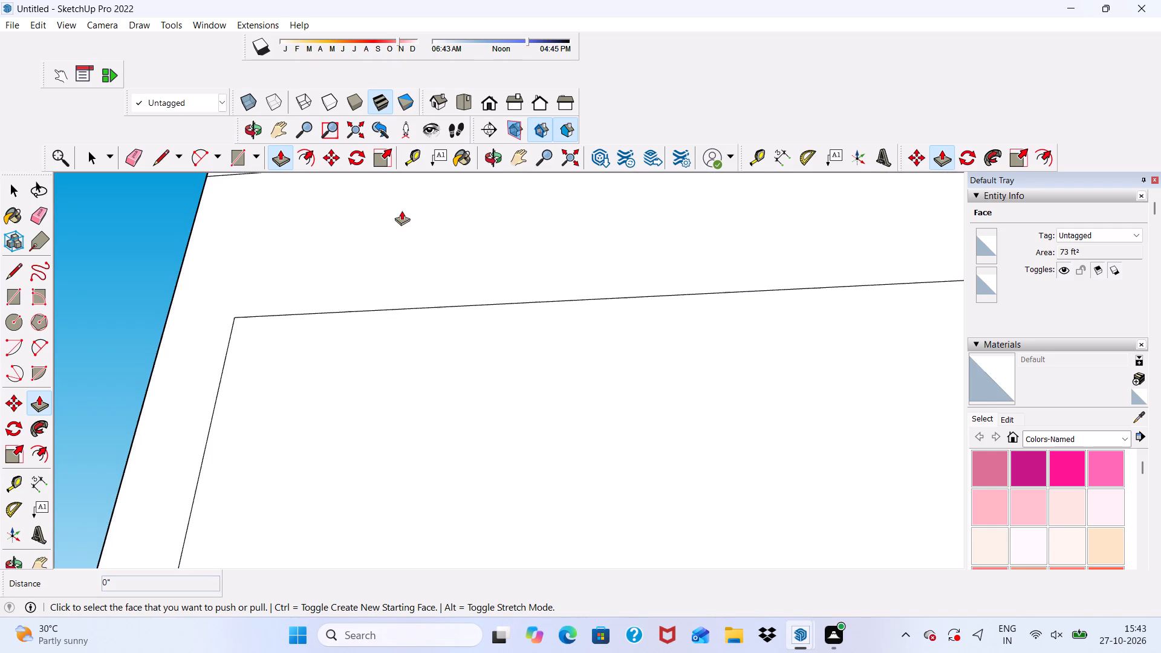
Push/Pull the entrance frame face outward 1' from the ground-storey wall.
{"action": "left_click", "coordinate": [400, 247]}
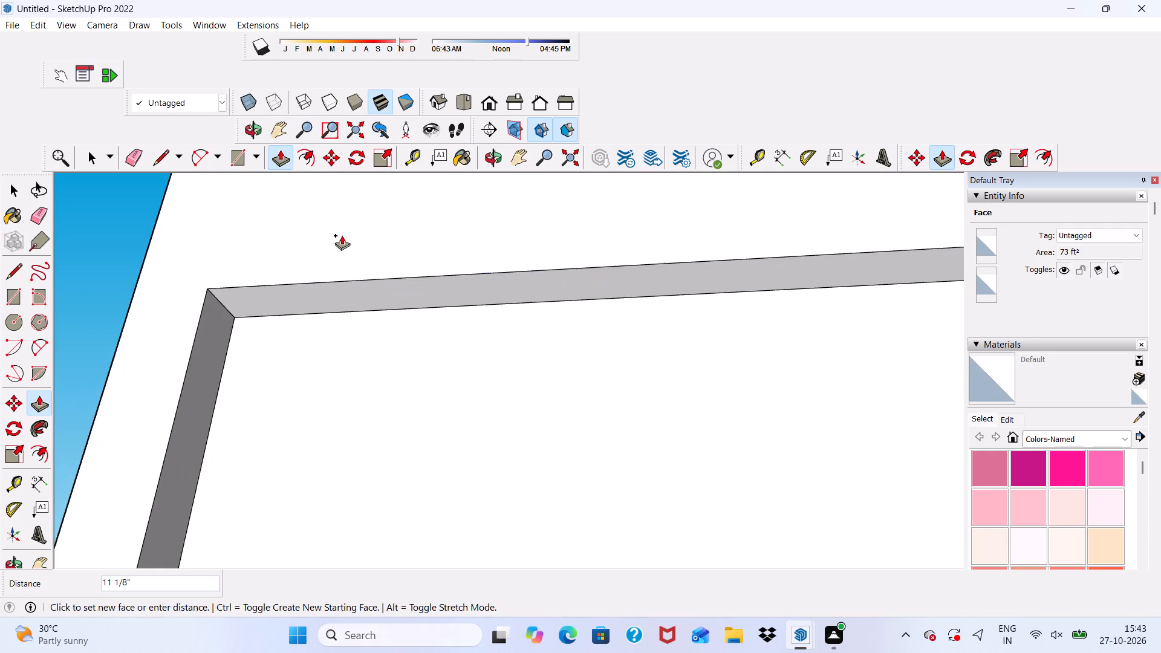
{"action": "key", "text": "1"}
{"action": "key", "text": "apostrophe"}
{"action": "key", "text": "Return"}
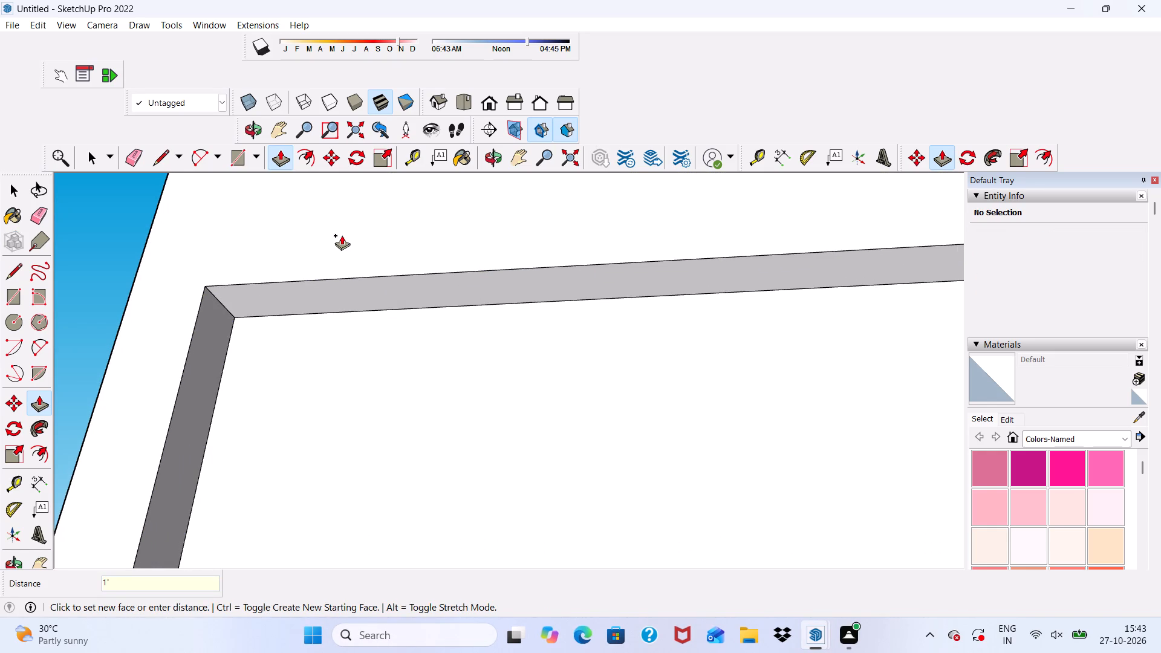
{"action": "scroll", "coordinate": [256, 304], "scroll_direction": "down", "scroll_amount": 7}
{"action": "scroll", "coordinate": [415, 409], "scroll_direction": "down", "scroll_amount": 2}
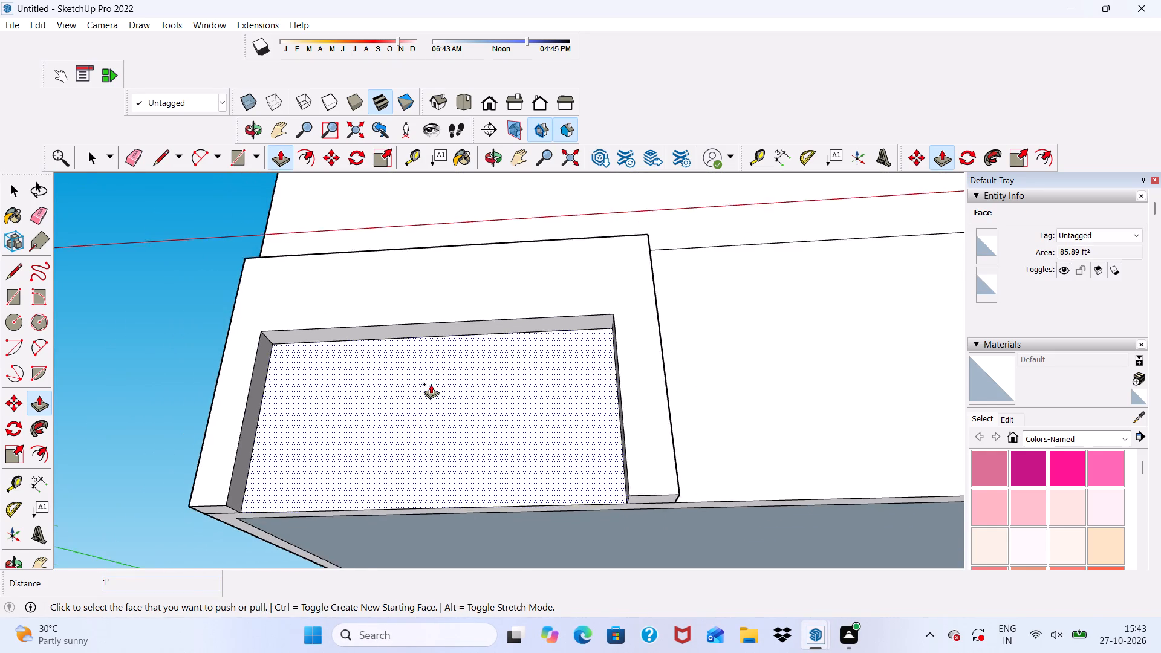
{"action": "scroll", "coordinate": [431, 384], "scroll_direction": "down", "scroll_amount": 1}
{"action": "middle_click_drag", "start_coordinate": [431, 384], "coordinate": [483, 483]}
{"action": "key", "text": "space"}
{"action": "scroll", "coordinate": [376, 408], "scroll_direction": "down", "scroll_amount": 4}
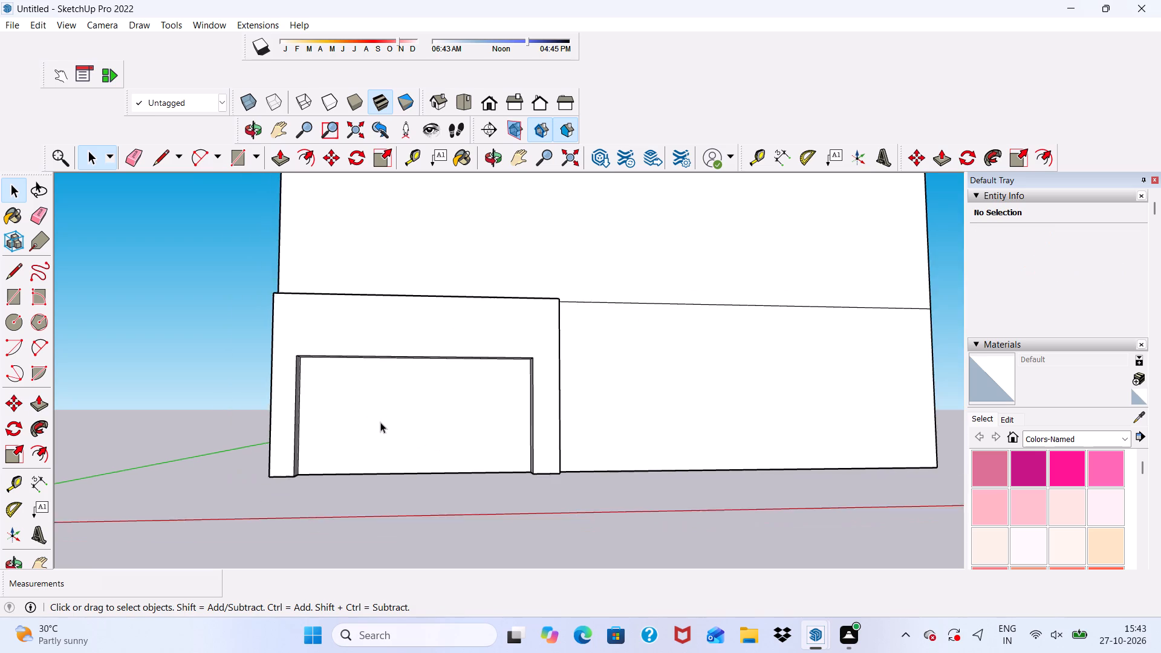
Push/Pull the underside of the entrance frame's top beam upward about 1', making the opening taller.
{"action": "middle_click_drag", "start_coordinate": [380, 422], "coordinate": [382, 303]}
{"action": "scroll", "coordinate": [382, 303], "scroll_direction": "up", "scroll_amount": 9}
{"action": "left_click", "coordinate": [345, 359]}
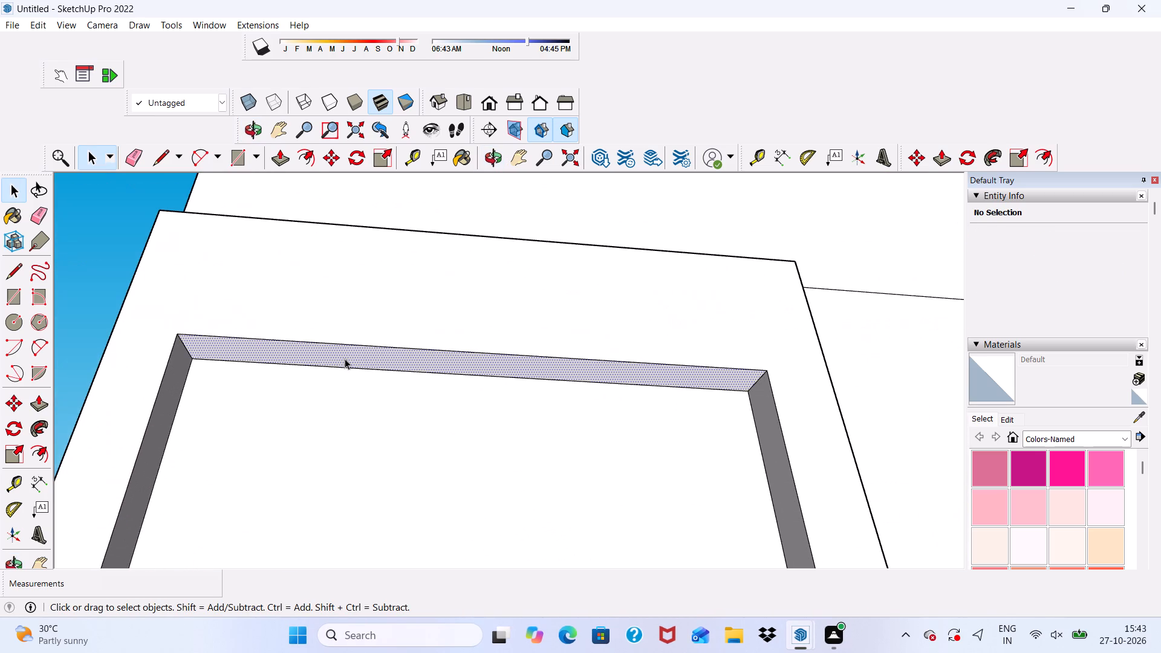
{"action": "left_click", "coordinate": [277, 157]}
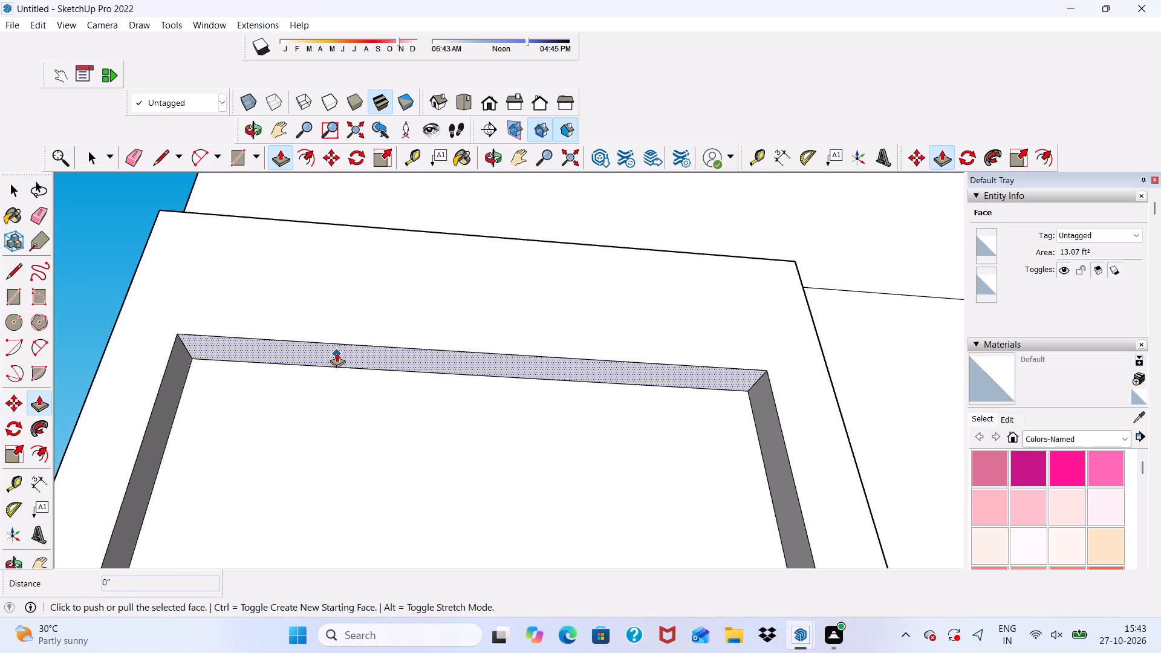
{"action": "left_click", "coordinate": [337, 352]}
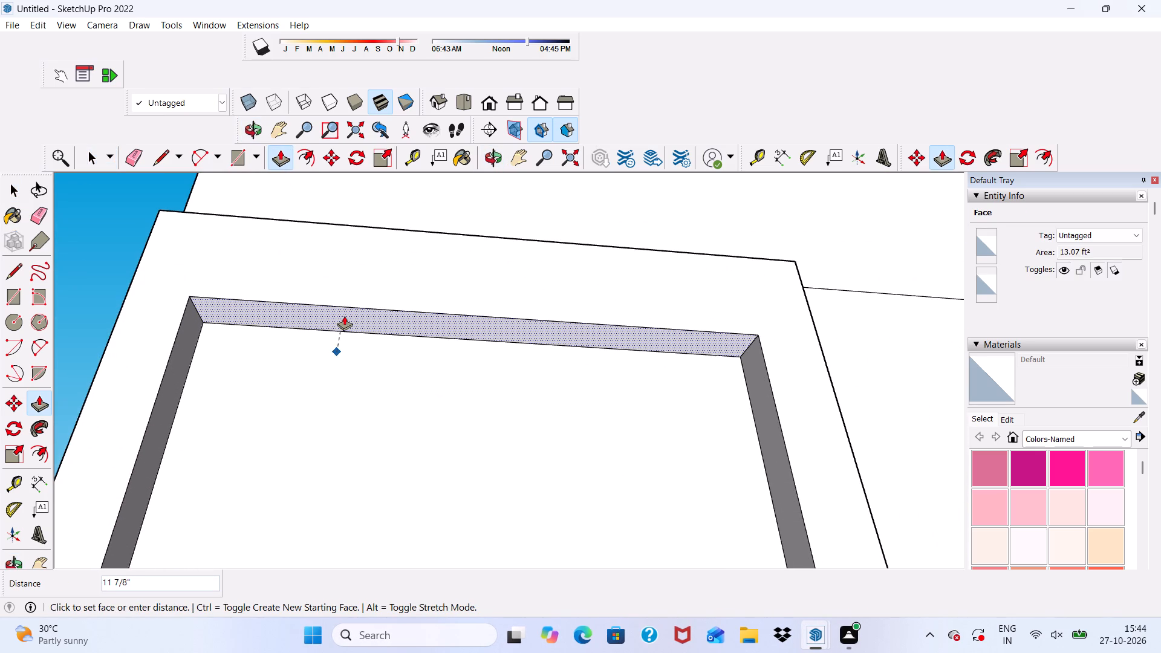
{"action": "left_click", "coordinate": [344, 316]}
{"action": "scroll", "coordinate": [357, 328], "scroll_direction": "down", "scroll_amount": 9}
{"action": "middle_click_drag", "start_coordinate": [619, 221], "coordinate": [496, 425]}
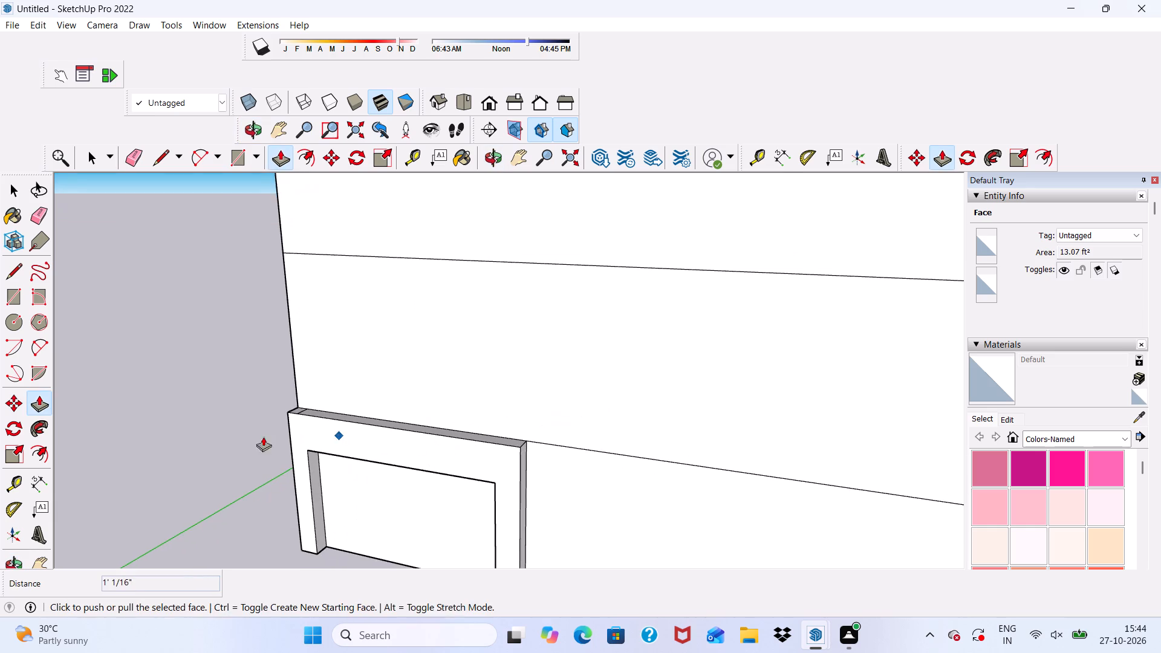
Erase the short leftover line crossing the top face of the entrance frame near the building corner.
{"action": "key", "text": "space"}
{"action": "scroll", "coordinate": [243, 436], "scroll_direction": "up", "scroll_amount": 6}
{"action": "left_click", "coordinate": [136, 161]}
{"action": "scroll", "coordinate": [414, 338], "scroll_direction": "down", "scroll_amount": 1}
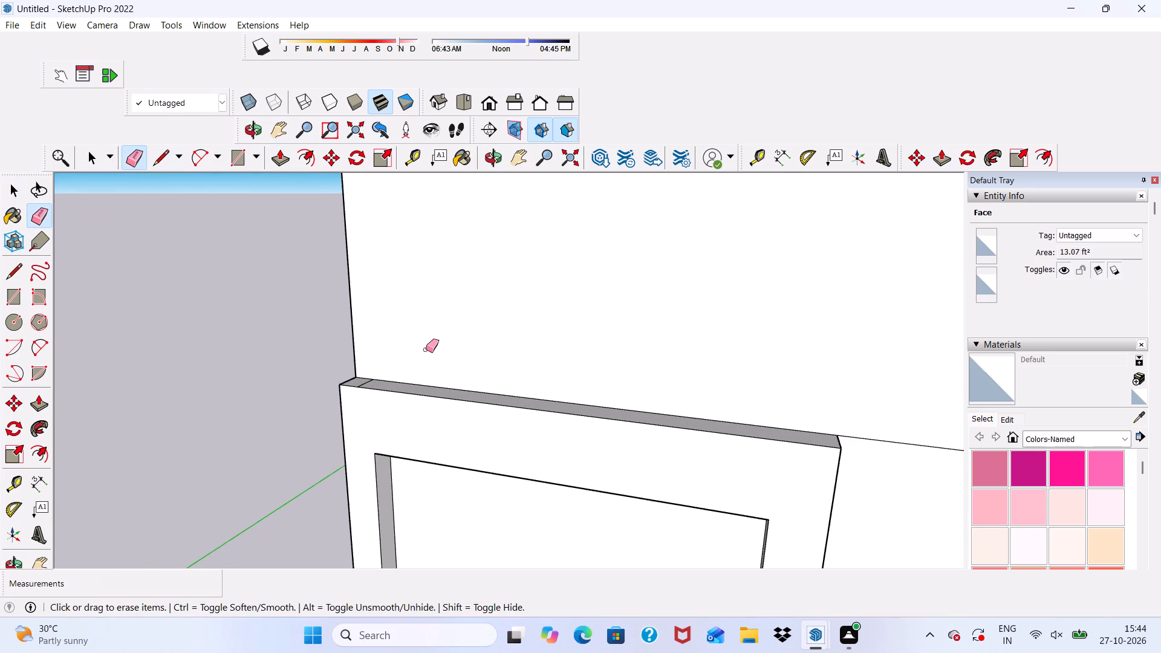
{"action": "middle_click_drag", "start_coordinate": [426, 349], "coordinate": [426, 448]}
{"action": "scroll", "coordinate": [346, 369], "scroll_direction": "up", "scroll_amount": 4}
{"action": "left_click_drag", "start_coordinate": [384, 395], "coordinate": [397, 408]}
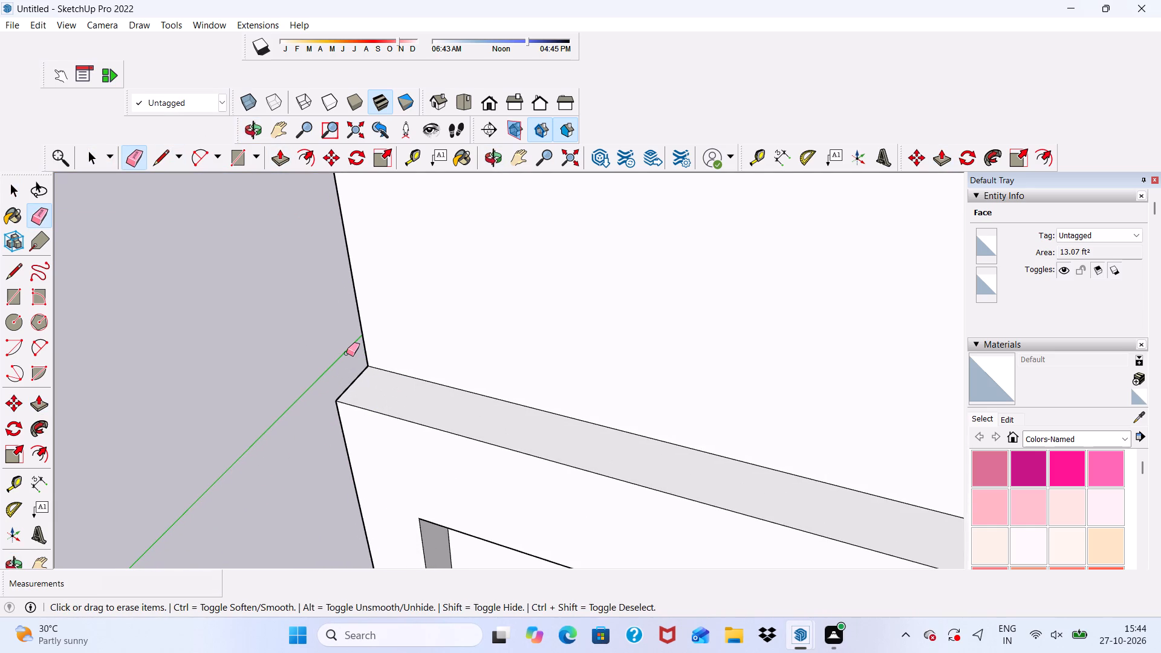
Examine the entrance frame's top face and both posts from several angles.
{"action": "scroll", "coordinate": [348, 361], "scroll_direction": "down", "scroll_amount": 5}
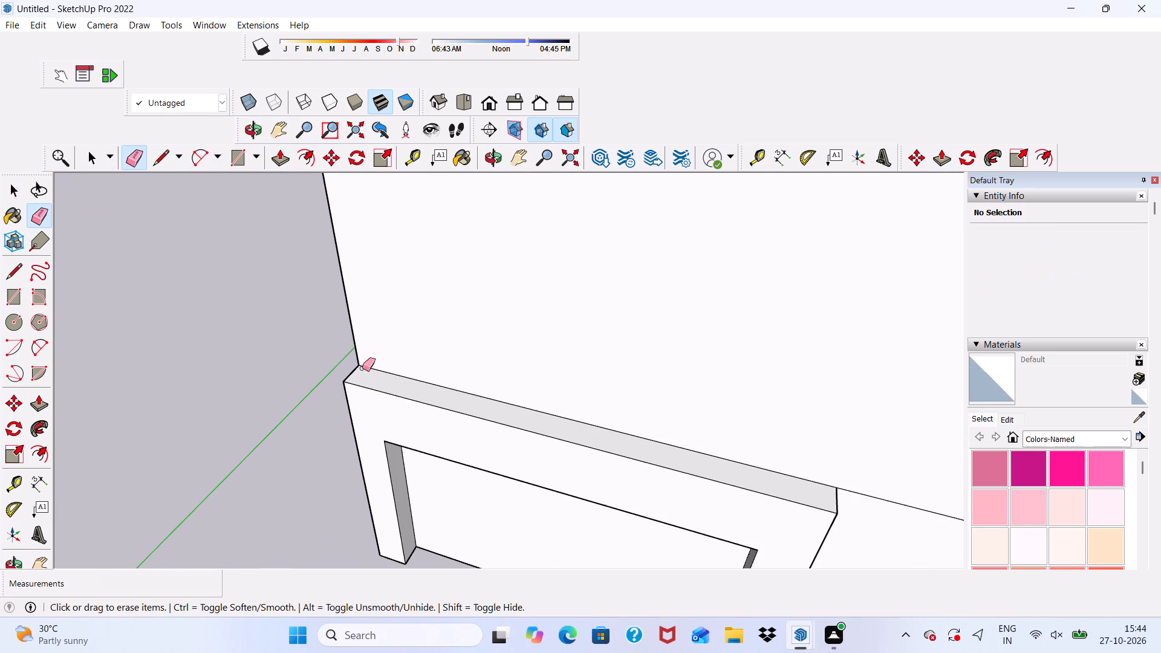
{"action": "scroll", "coordinate": [398, 329], "scroll_direction": "down", "scroll_amount": 4}
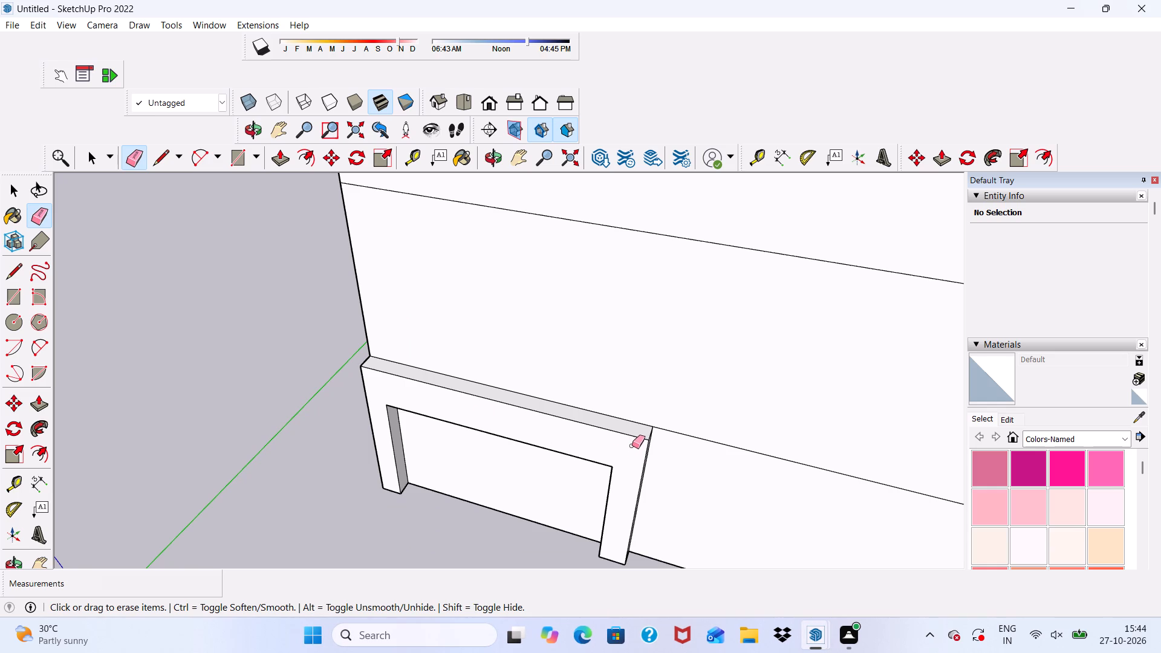
{"action": "scroll", "coordinate": [632, 443], "scroll_direction": "down", "scroll_amount": 1}
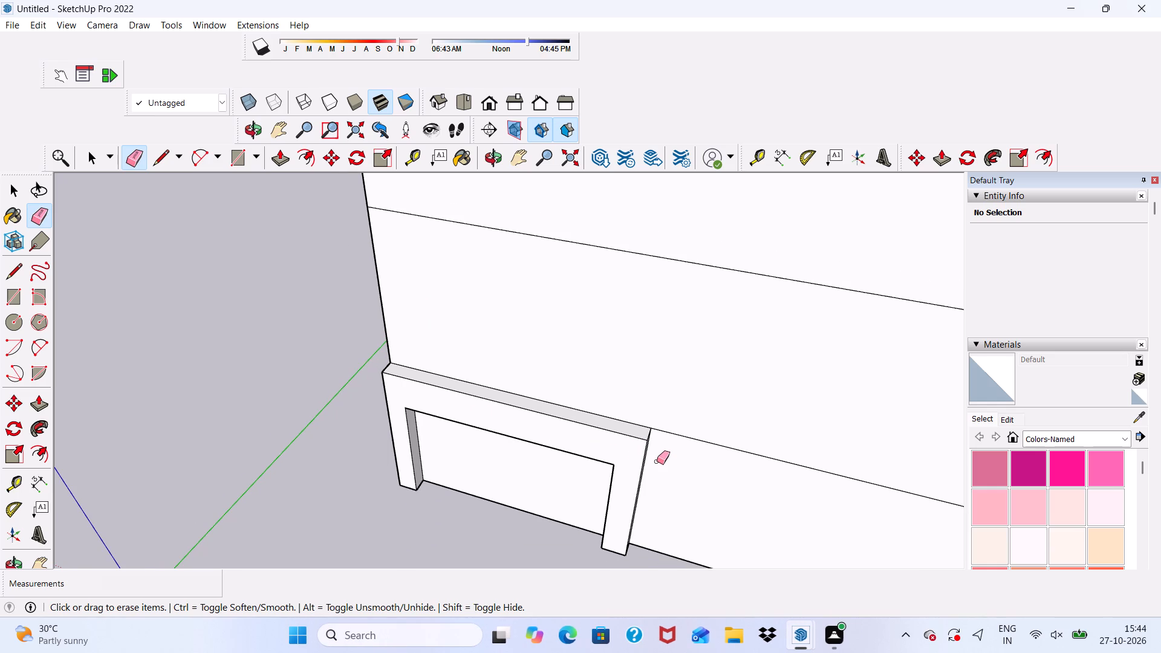
{"action": "middle_click_drag", "start_coordinate": [657, 461], "coordinate": [616, 414]}
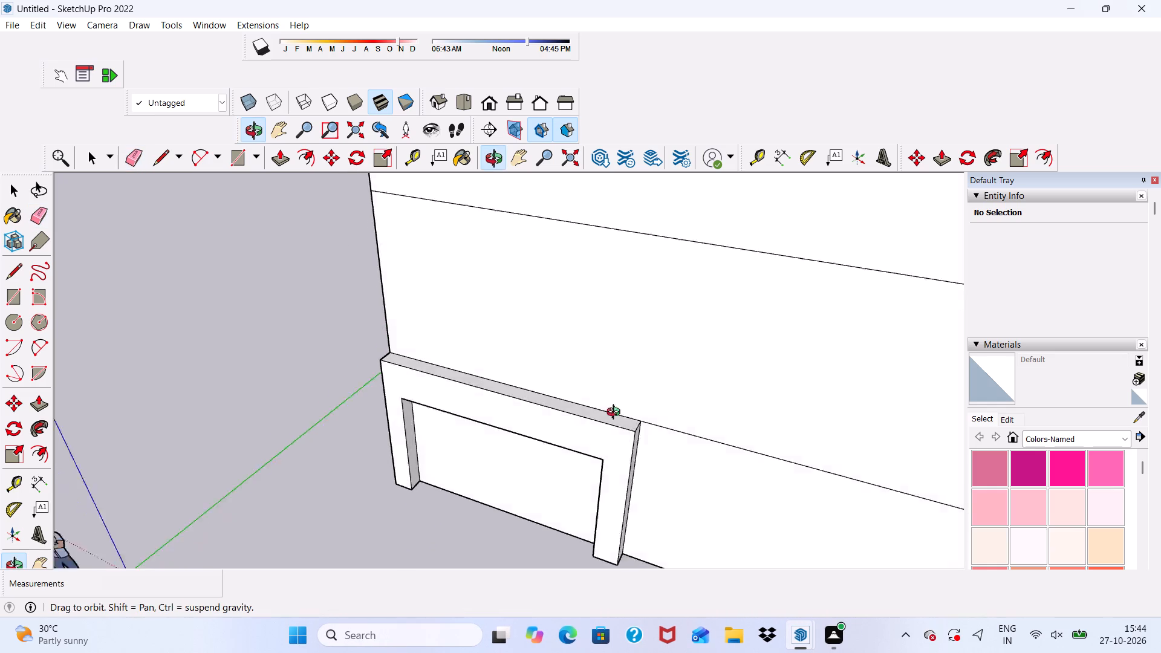
{"action": "middle_click_drag", "start_coordinate": [616, 414], "coordinate": [559, 394]}
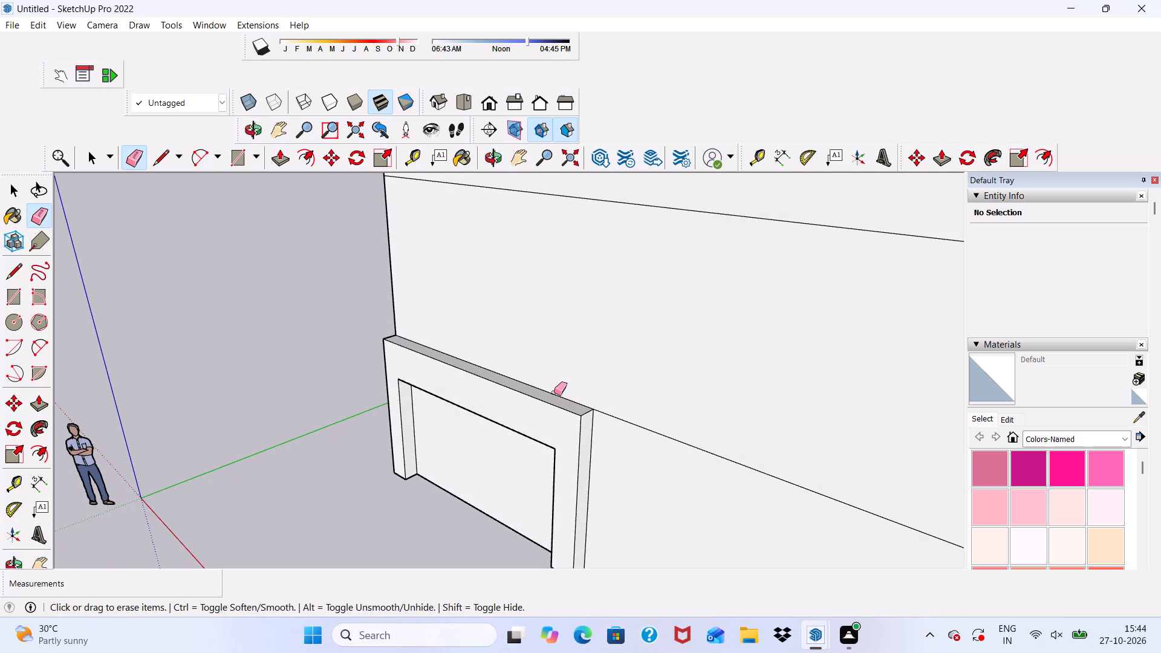
{"action": "scroll", "coordinate": [580, 603], "scroll_direction": "down", "scroll_amount": 2}
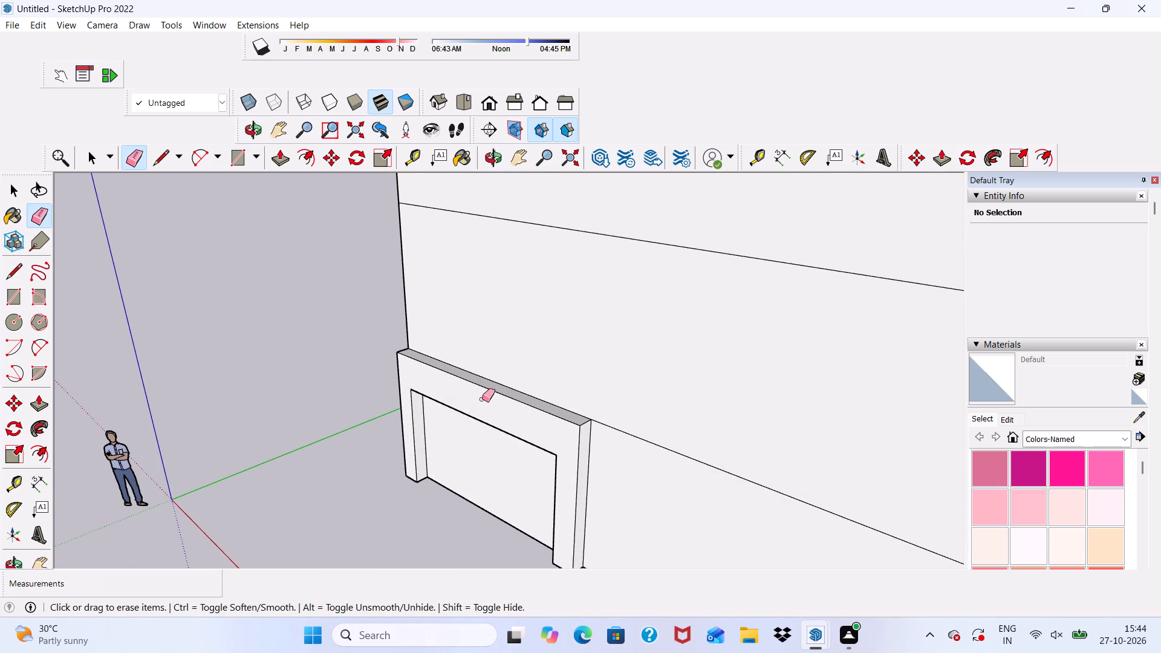
{"action": "middle_click_drag", "start_coordinate": [482, 399], "coordinate": [548, 339]}
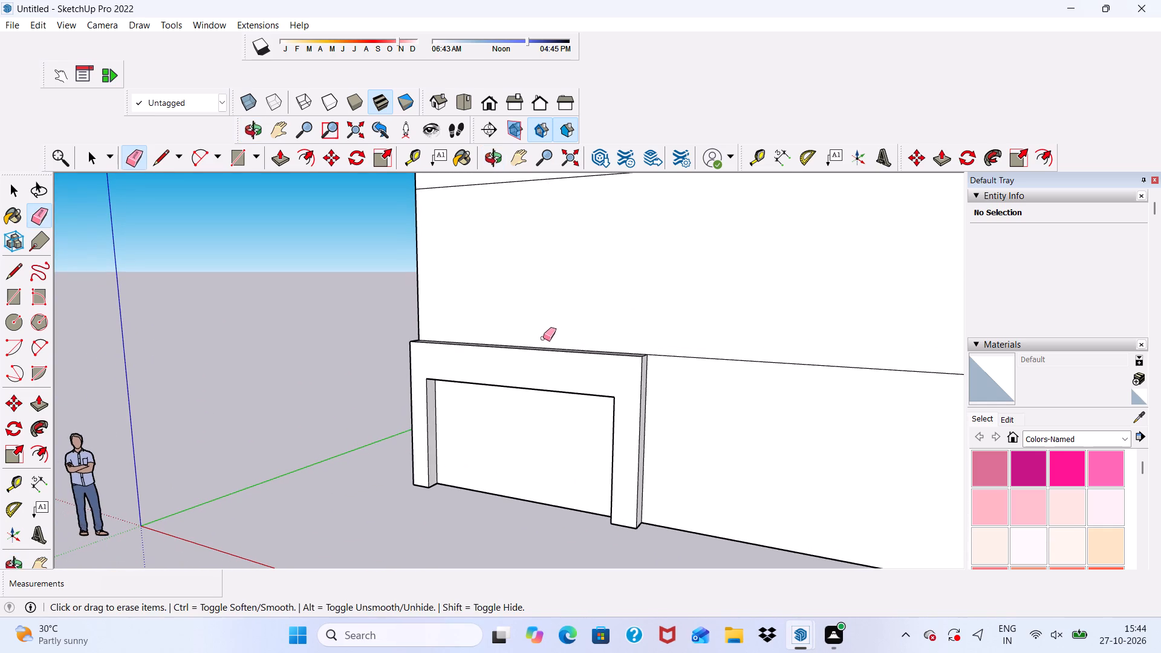
{"action": "key", "text": "space"}
{"action": "middle_click_drag", "start_coordinate": [527, 370], "coordinate": [605, 479]}
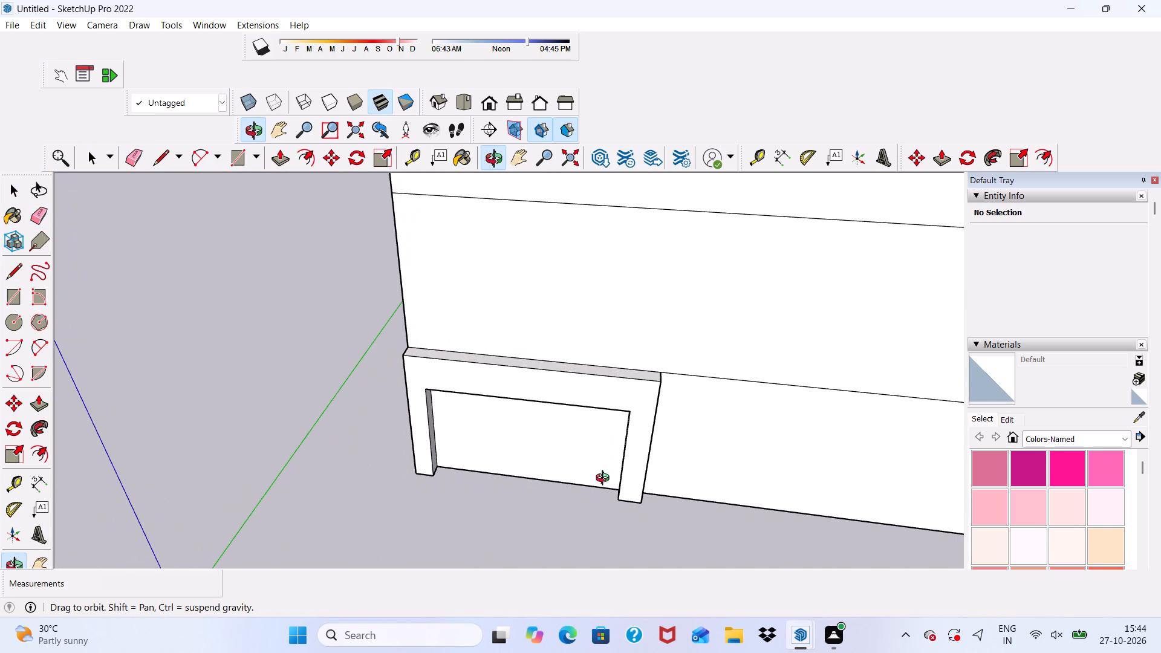
{"action": "middle_click_drag", "start_coordinate": [605, 479], "coordinate": [673, 388]}
Push/Pull the outer side face of the entrance frame's post farthest from the building corner outward about 1 3/4".
{"action": "scroll", "coordinate": [673, 388], "scroll_direction": "up", "scroll_amount": 4}
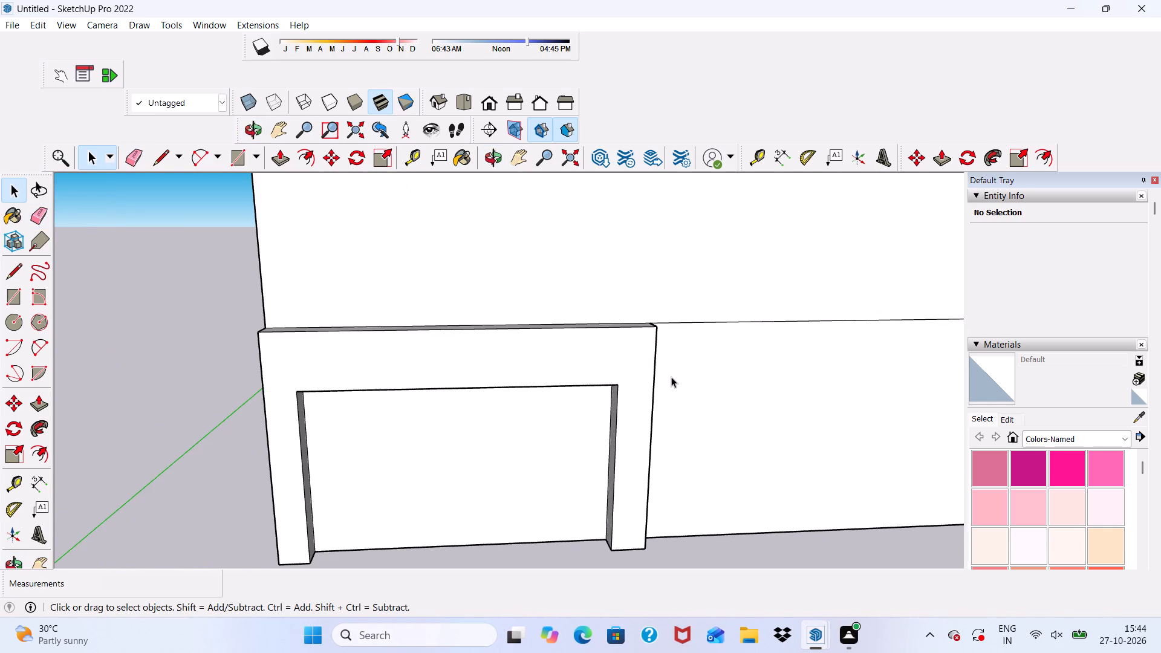
{"action": "middle_click_drag", "start_coordinate": [671, 377], "coordinate": [536, 377]}
{"action": "scroll", "coordinate": [686, 417], "scroll_direction": "up", "scroll_amount": 11}
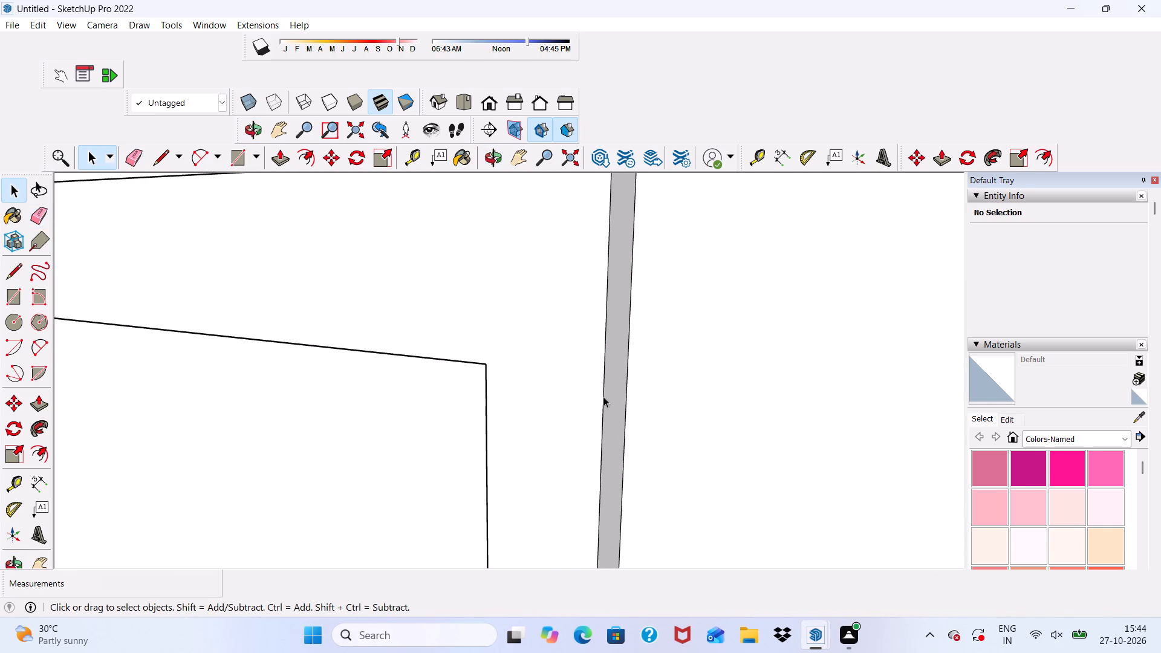
{"action": "left_click", "coordinate": [617, 387]}
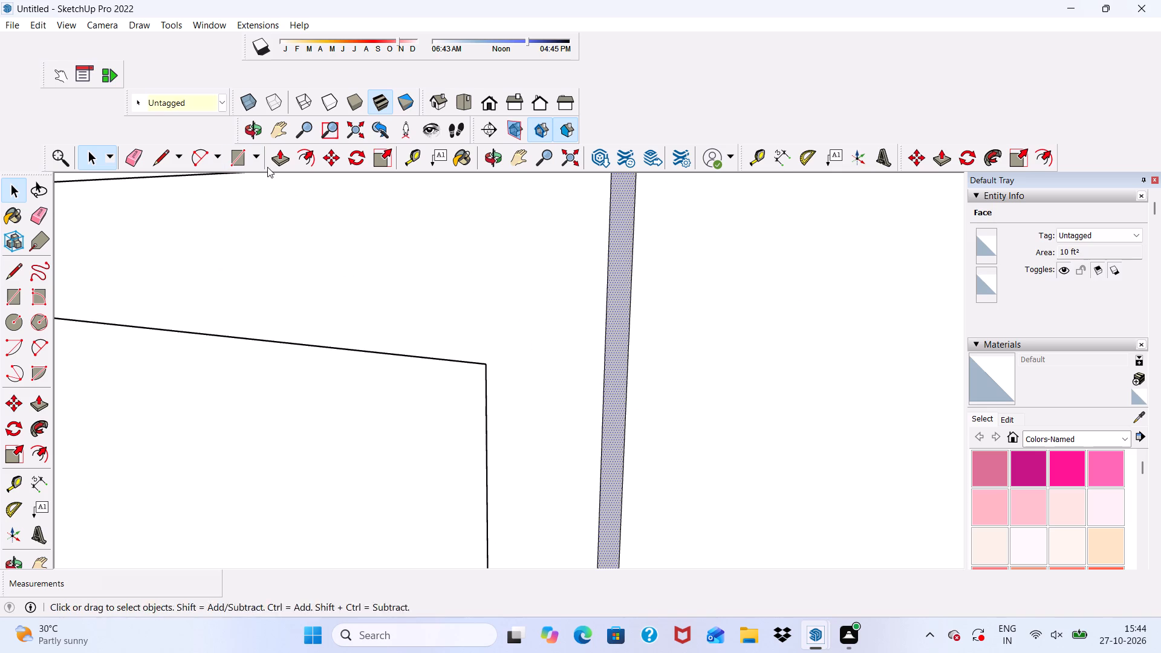
{"action": "left_click", "coordinate": [273, 163]}
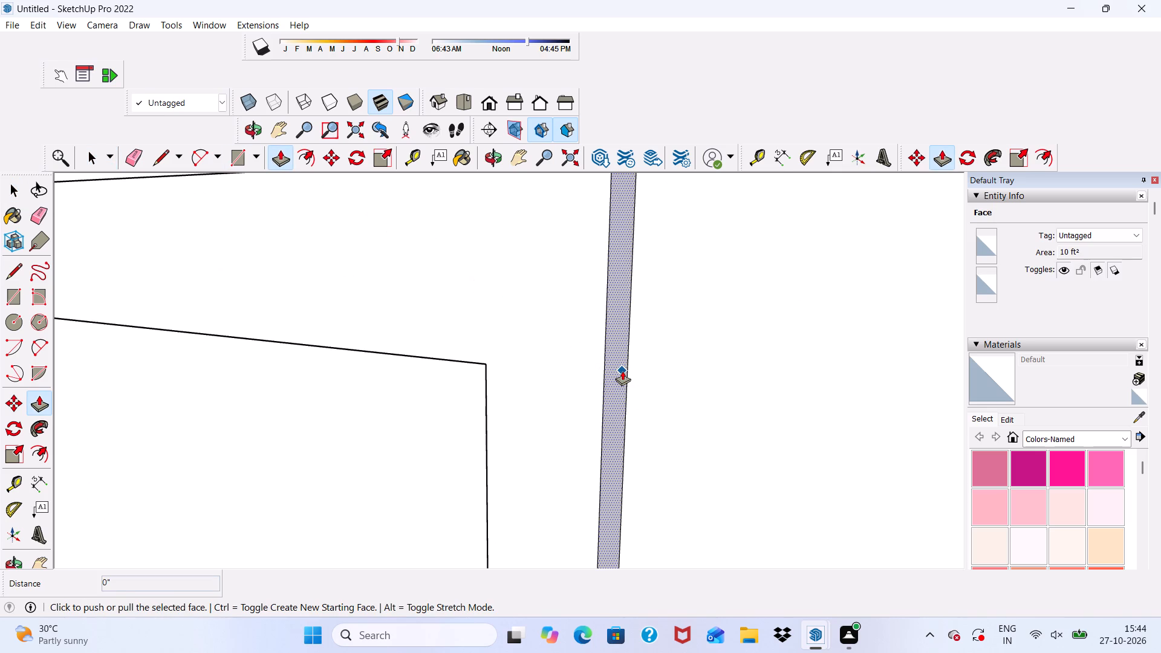
{"action": "left_click", "coordinate": [622, 371]}
{"action": "left_click", "coordinate": [634, 365]}
{"action": "scroll", "coordinate": [636, 320], "scroll_direction": "down", "scroll_amount": 10}
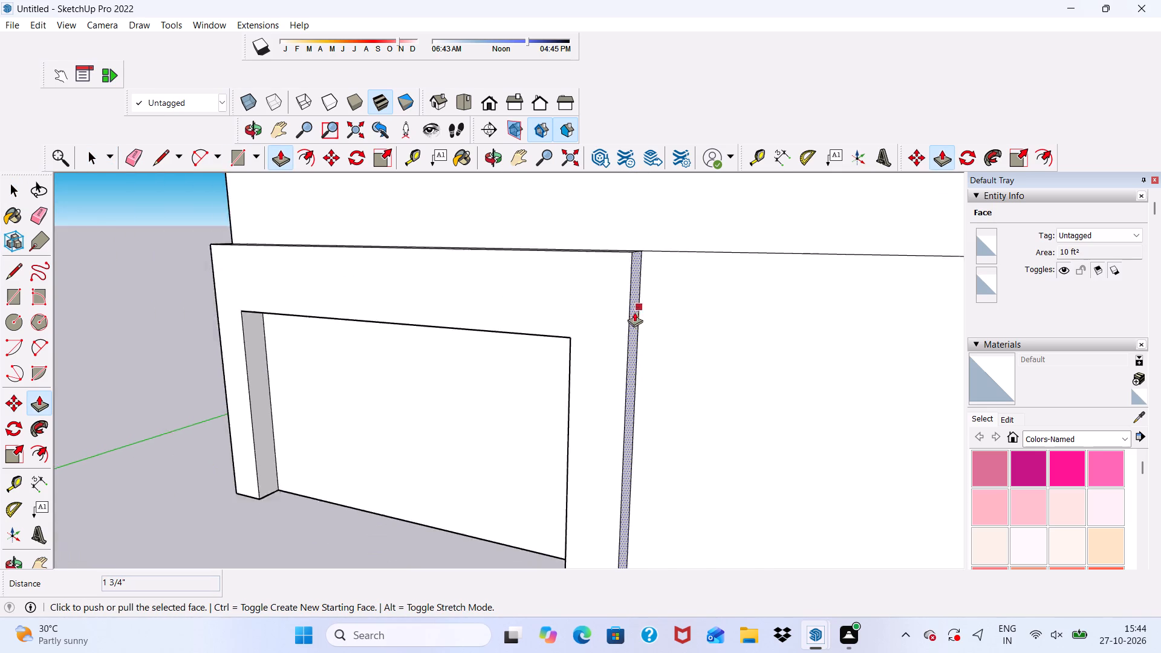
{"action": "scroll", "coordinate": [634, 312], "scroll_direction": "down", "scroll_amount": 2}
{"action": "middle_click_drag", "start_coordinate": [623, 339], "coordinate": [752, 311]}
{"action": "key", "text": "space"}
{"action": "scroll", "coordinate": [363, 391], "scroll_direction": "up", "scroll_amount": 5}
{"action": "scroll", "coordinate": [357, 374], "scroll_direction": "down", "scroll_amount": 4}
{"action": "middle_click_drag", "start_coordinate": [357, 374], "coordinate": [220, 342]}
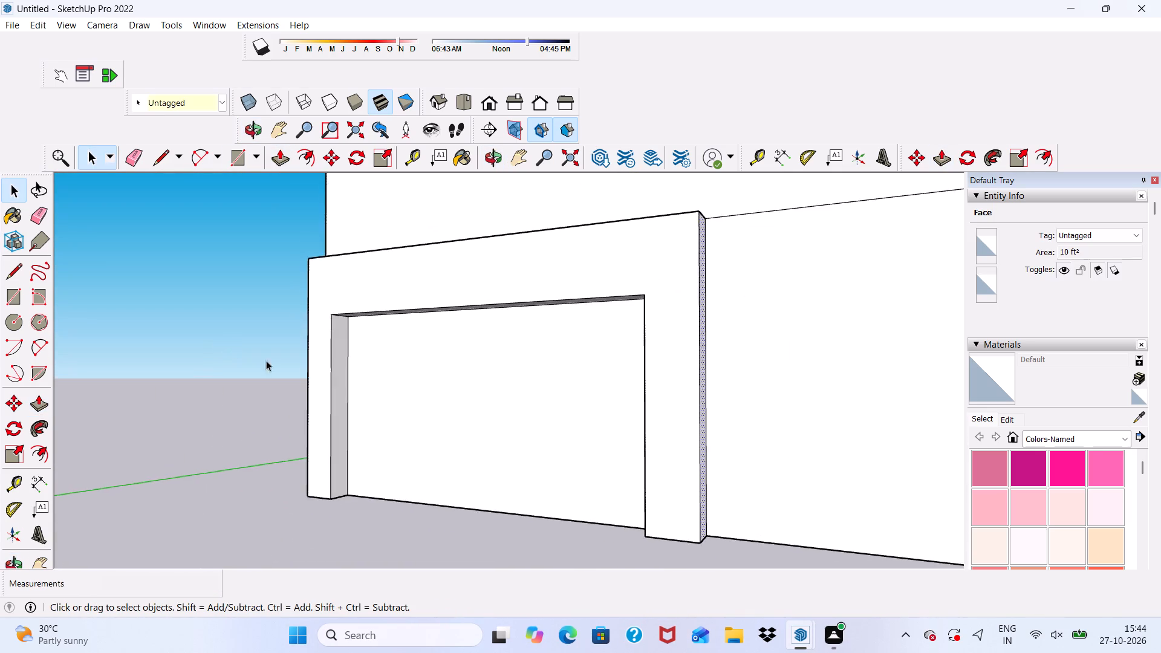
Push/Pull the inner face of the entrance frame's corner-side post into the opening about 3 1/2".
{"action": "scroll", "coordinate": [333, 375], "scroll_direction": "up", "scroll_amount": 5}
{"action": "left_click", "coordinate": [343, 355]}
{"action": "left_click", "coordinate": [278, 163]}
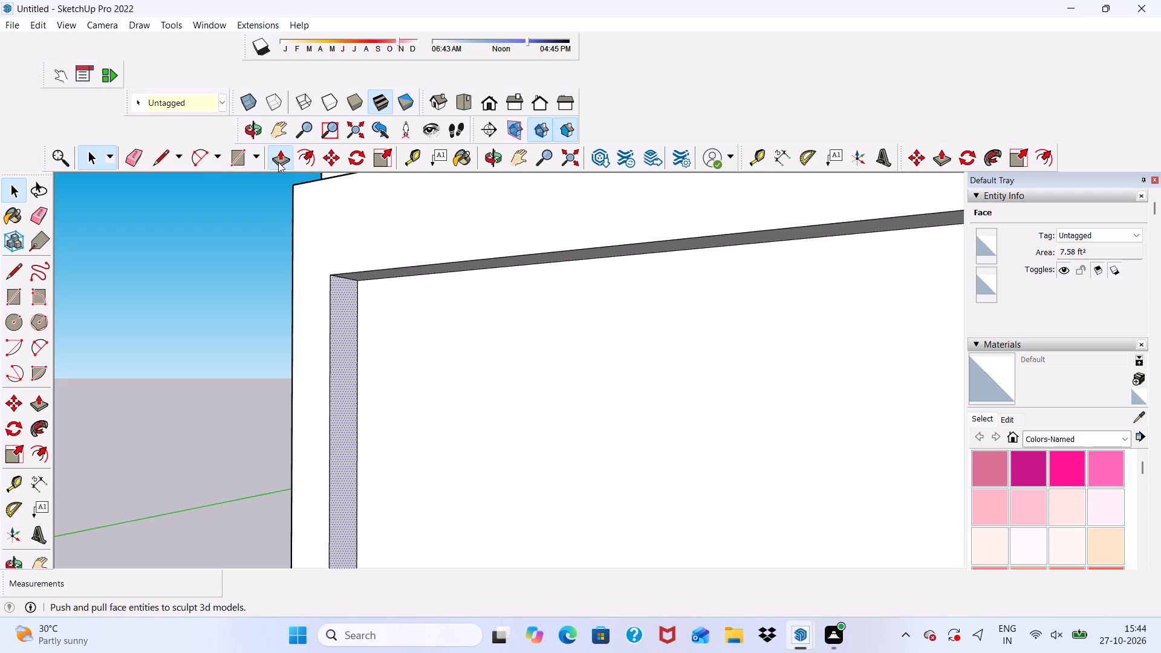
{"action": "left_click", "coordinate": [346, 338]}
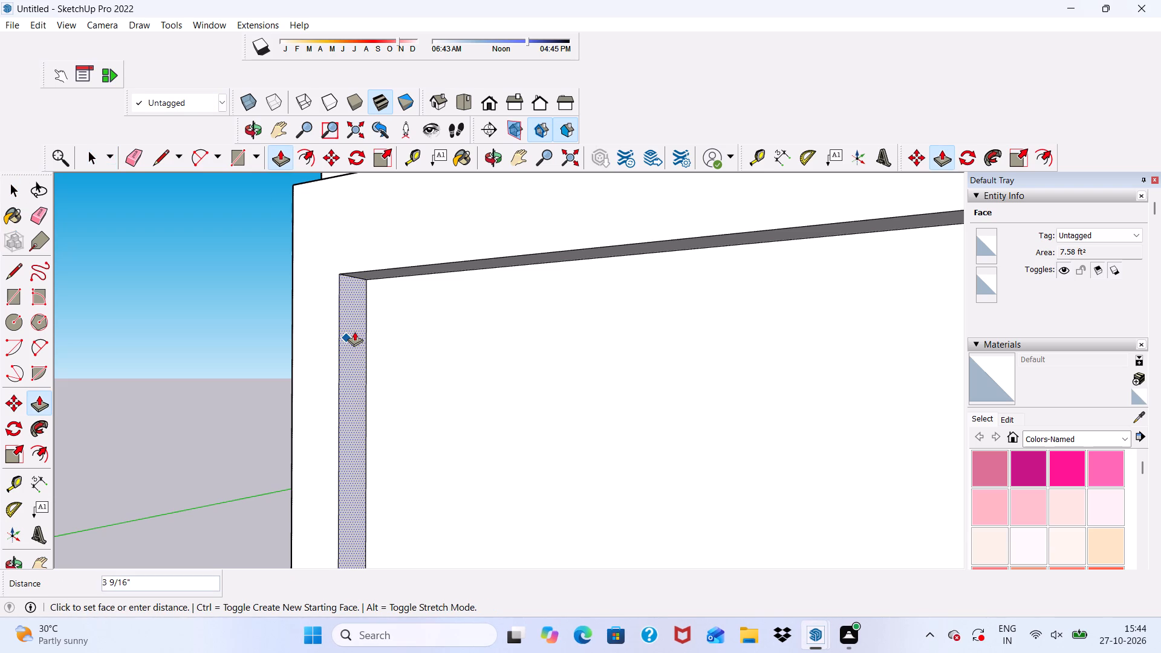
{"action": "left_click", "coordinate": [354, 331]}
{"action": "scroll", "coordinate": [294, 336], "scroll_direction": "down", "scroll_amount": 7}
{"action": "scroll", "coordinate": [414, 426], "scroll_direction": "up", "scroll_amount": 1}
{"action": "middle_click_drag", "start_coordinate": [414, 418], "coordinate": [497, 412]}
{"action": "key", "text": "space"}
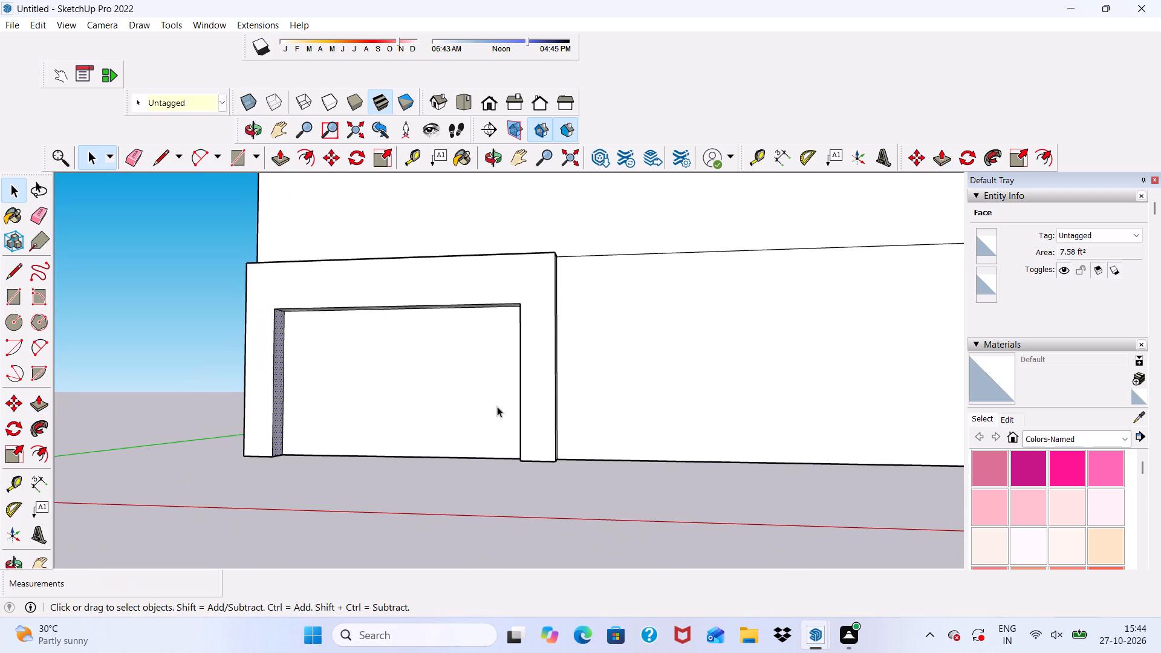
Check the entrance frame's post and beam proportions against the building's front elevation.
{"action": "scroll", "coordinate": [470, 340], "scroll_direction": "down", "scroll_amount": 4}
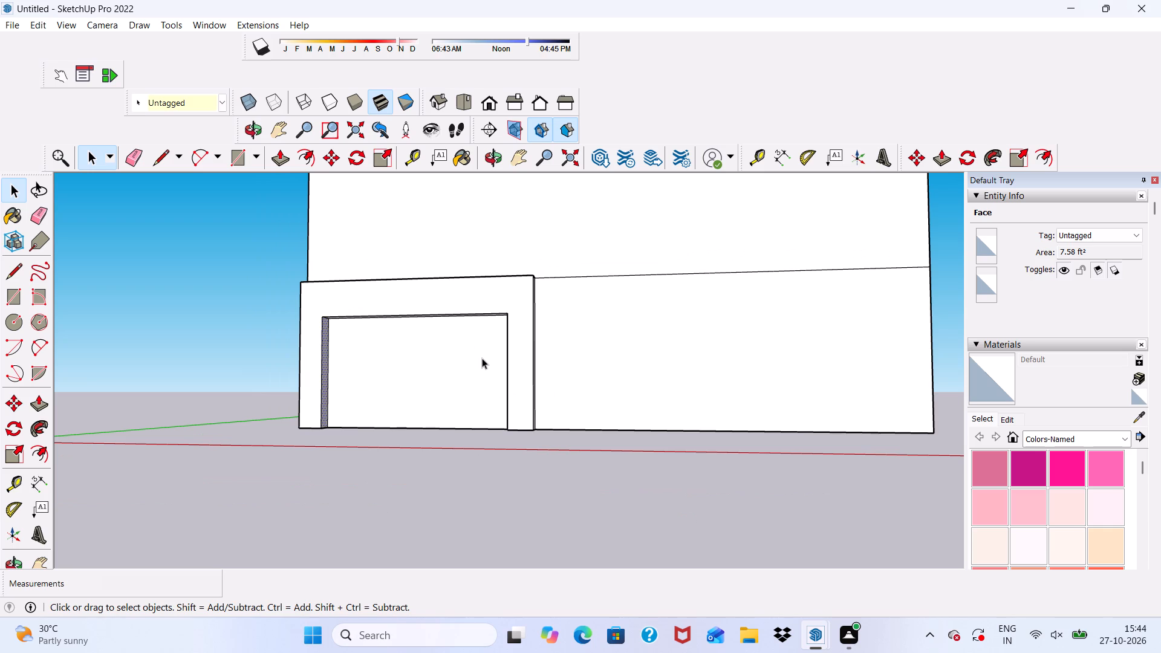
{"action": "scroll", "coordinate": [483, 356], "scroll_direction": "up", "scroll_amount": 1}
{"action": "scroll", "coordinate": [438, 402], "scroll_direction": "down", "scroll_amount": 3}
{"action": "middle_click_drag", "start_coordinate": [429, 403], "coordinate": [463, 409]}
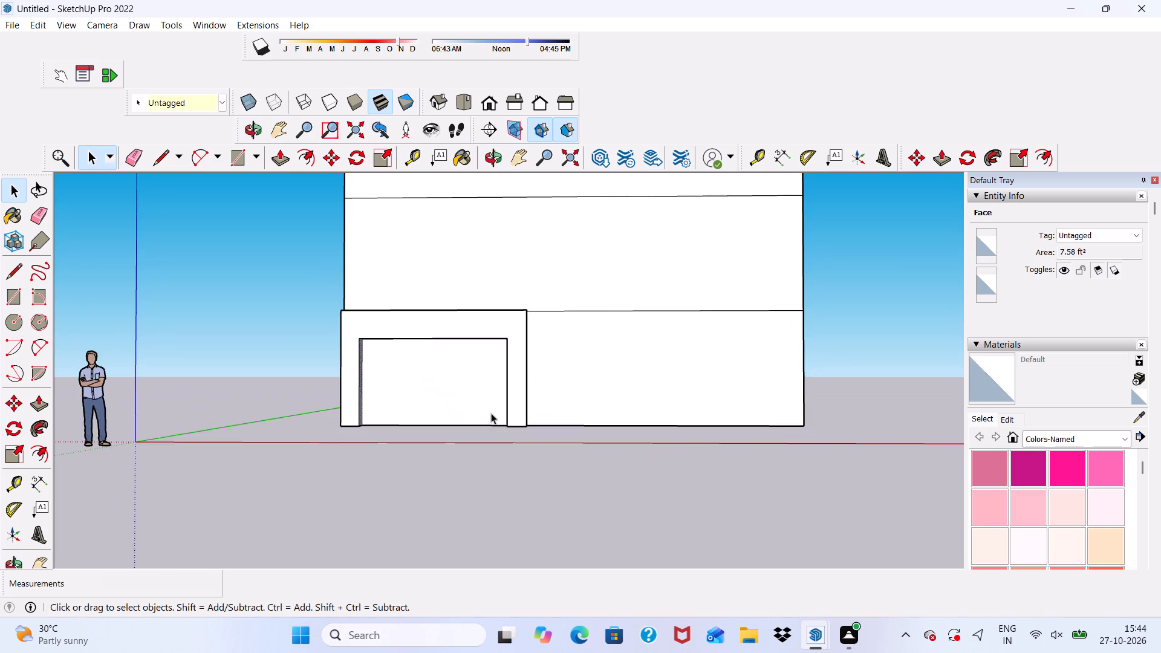
{"action": "scroll", "coordinate": [436, 359], "scroll_direction": "down", "scroll_amount": 5}
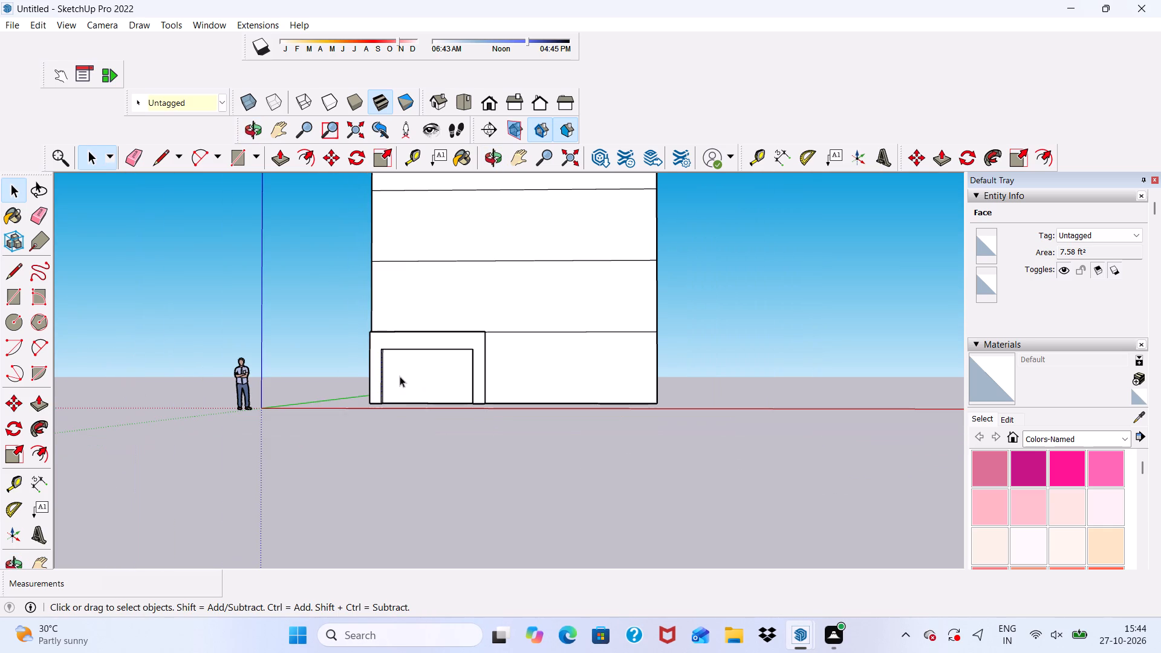
{"action": "scroll", "coordinate": [461, 398], "scroll_direction": "up", "scroll_amount": 4}
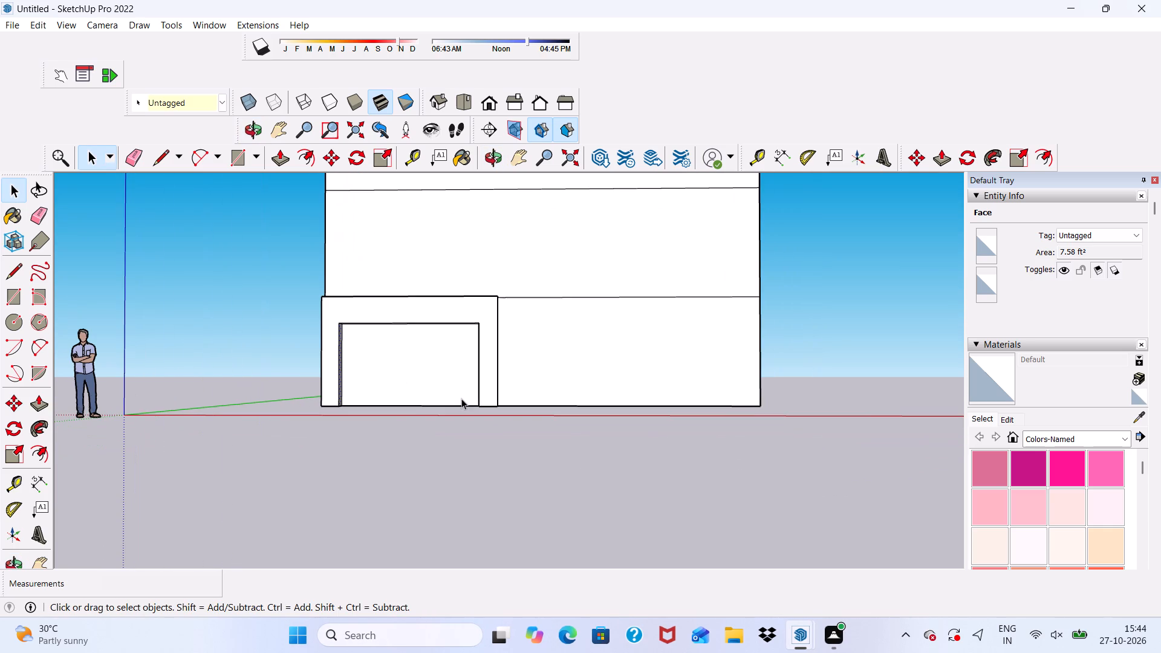
{"action": "middle_click_drag", "start_coordinate": [461, 398], "coordinate": [405, 437]}
{"action": "scroll", "coordinate": [464, 364], "scroll_direction": "up", "scroll_amount": 6}
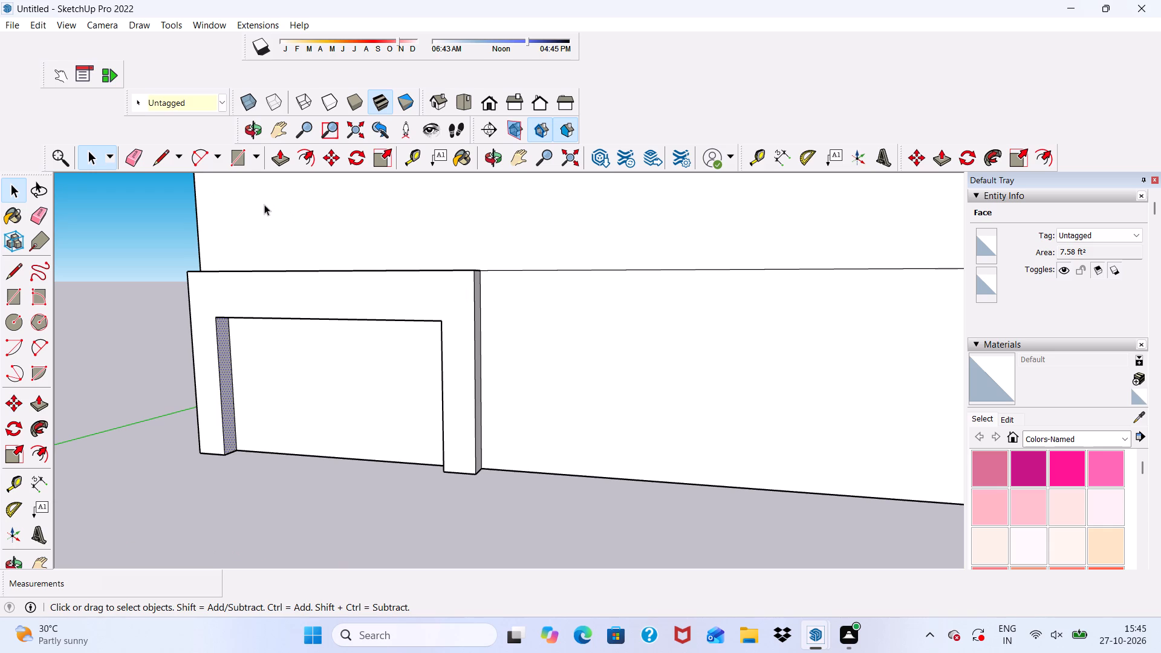
Draw a full-height rectangular strip about 2' 5" wide by 50' on the front facade, starting at the entrance frame's outer base corner.
{"action": "left_click", "coordinate": [235, 162]}
{"action": "scroll", "coordinate": [495, 487], "scroll_direction": "up", "scroll_amount": 4}
{"action": "scroll", "coordinate": [480, 466], "scroll_direction": "down", "scroll_amount": 1}
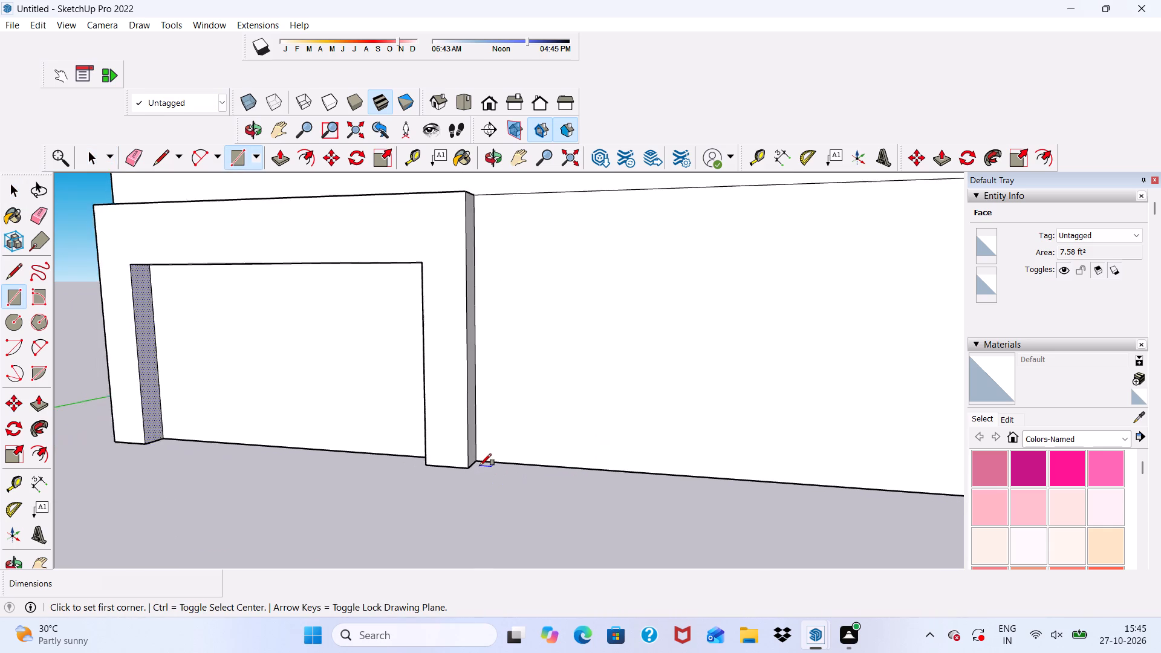
{"action": "scroll", "coordinate": [480, 466], "scroll_direction": "down", "scroll_amount": 2}
{"action": "scroll", "coordinate": [480, 466], "scroll_direction": "up", "scroll_amount": 6}
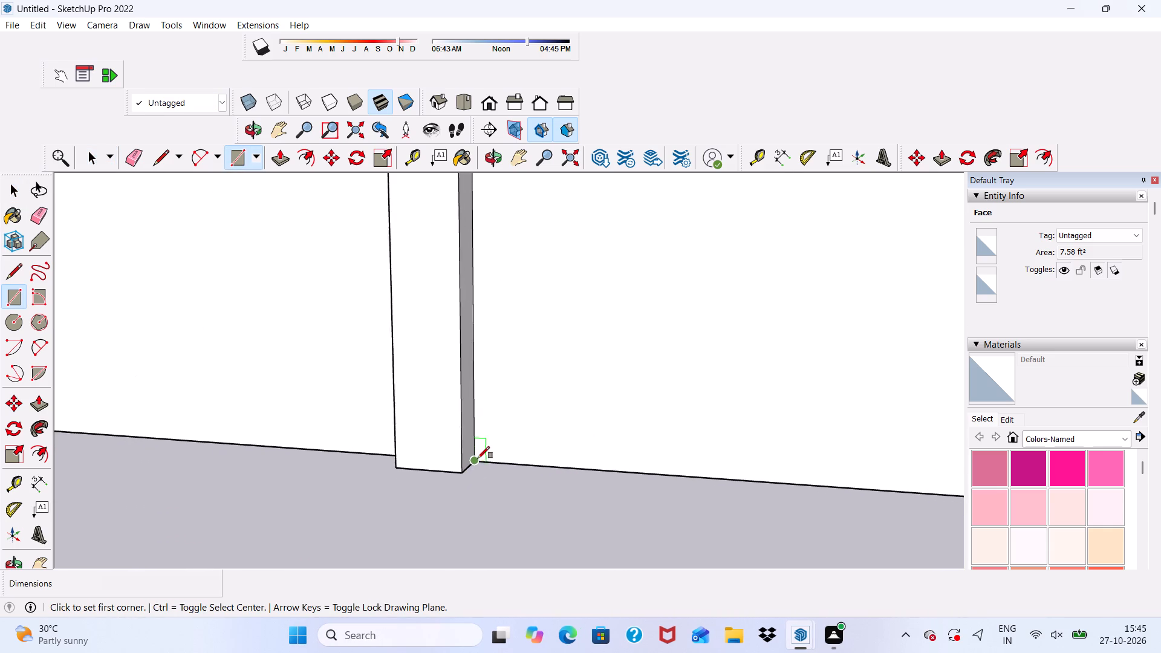
{"action": "scroll", "coordinate": [478, 458], "scroll_direction": "up", "scroll_amount": 3}
{"action": "left_click", "coordinate": [477, 460]}
{"action": "scroll", "coordinate": [473, 380], "scroll_direction": "down", "scroll_amount": 6}
{"action": "scroll", "coordinate": [529, 333], "scroll_direction": "down", "scroll_amount": 6}
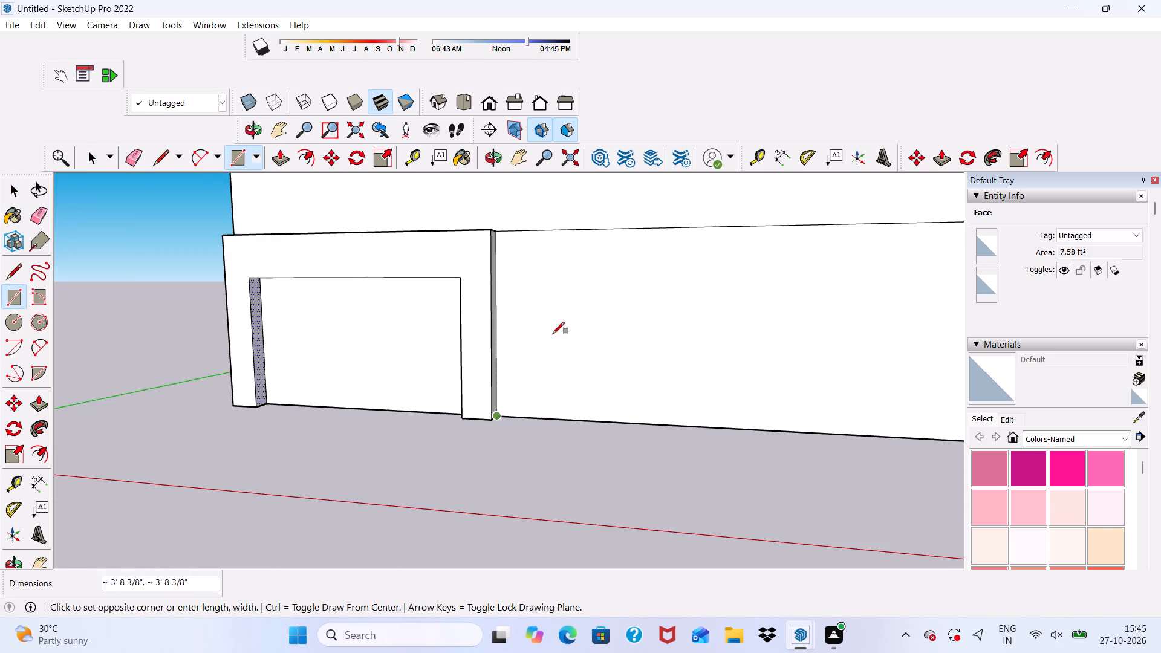
{"action": "scroll", "coordinate": [539, 326], "scroll_direction": "down", "scroll_amount": 7}
{"action": "scroll", "coordinate": [525, 152], "scroll_direction": "up", "scroll_amount": 2}
{"action": "scroll", "coordinate": [525, 155], "scroll_direction": "down", "scroll_amount": 13}
{"action": "scroll", "coordinate": [561, 147], "scroll_direction": "up", "scroll_amount": 2}
{"action": "scroll", "coordinate": [561, 174], "scroll_direction": "down", "scroll_amount": 4}
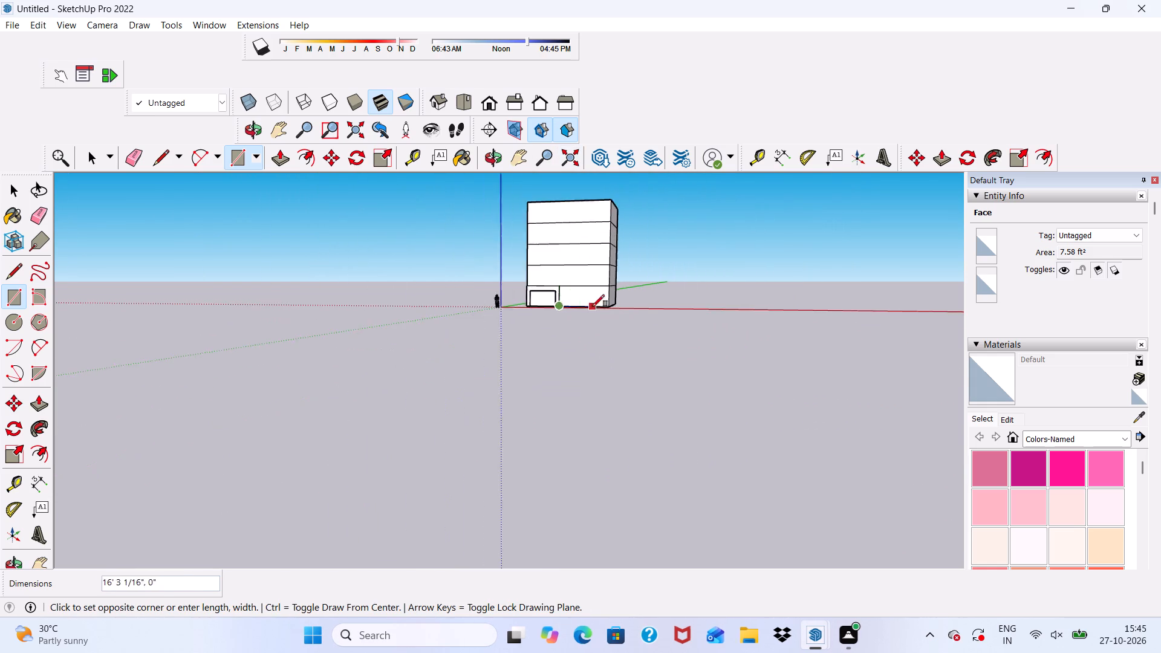
{"action": "scroll", "coordinate": [593, 307], "scroll_direction": "down", "scroll_amount": 6}
{"action": "scroll", "coordinate": [573, 209], "scroll_direction": "up", "scroll_amount": 10}
{"action": "scroll", "coordinate": [574, 228], "scroll_direction": "down", "scroll_amount": 1}
{"action": "scroll", "coordinate": [578, 253], "scroll_direction": "up", "scroll_amount": 4}
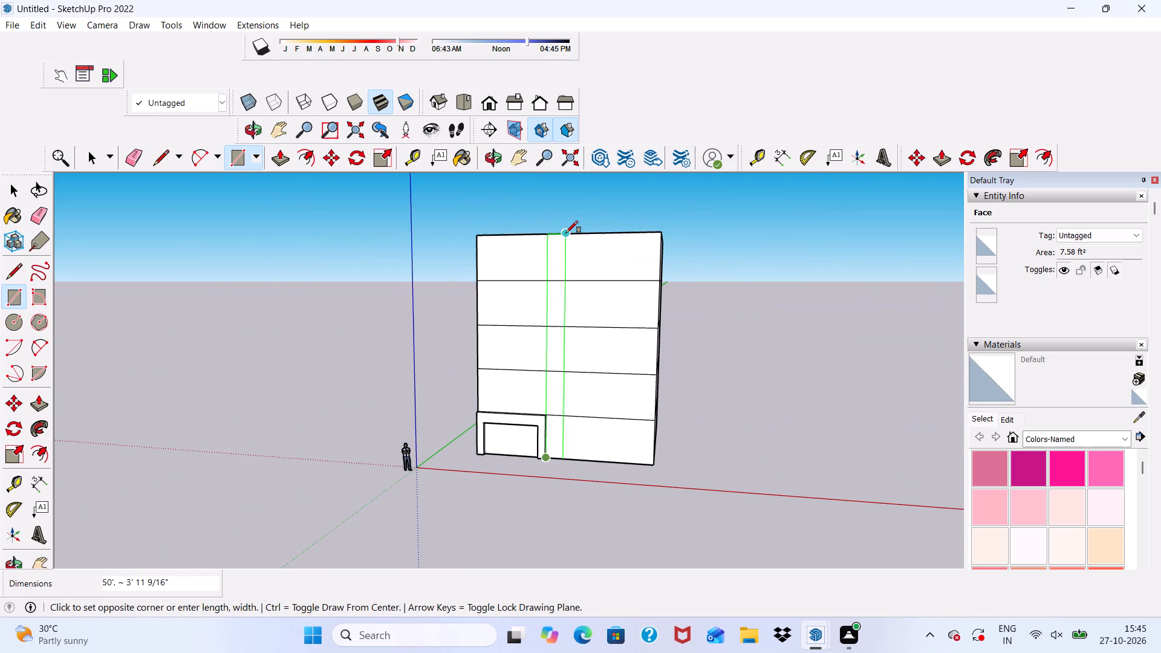
{"action": "scroll", "coordinate": [565, 233], "scroll_direction": "up", "scroll_amount": 7}
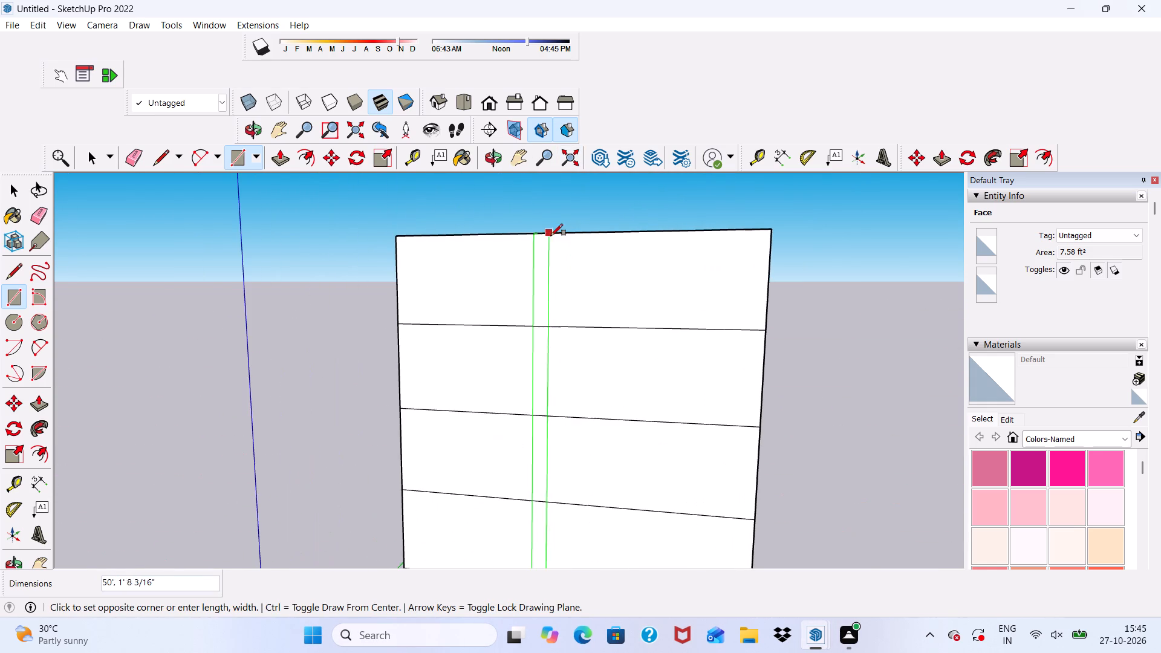
{"action": "scroll", "coordinate": [551, 236], "scroll_direction": "up", "scroll_amount": 4}
{"action": "scroll", "coordinate": [551, 236], "scroll_direction": "down", "scroll_amount": 4}
{"action": "middle_click_drag", "start_coordinate": [561, 240], "coordinate": [713, 195]}
{"action": "scroll", "coordinate": [608, 198], "scroll_direction": "down", "scroll_amount": 6}
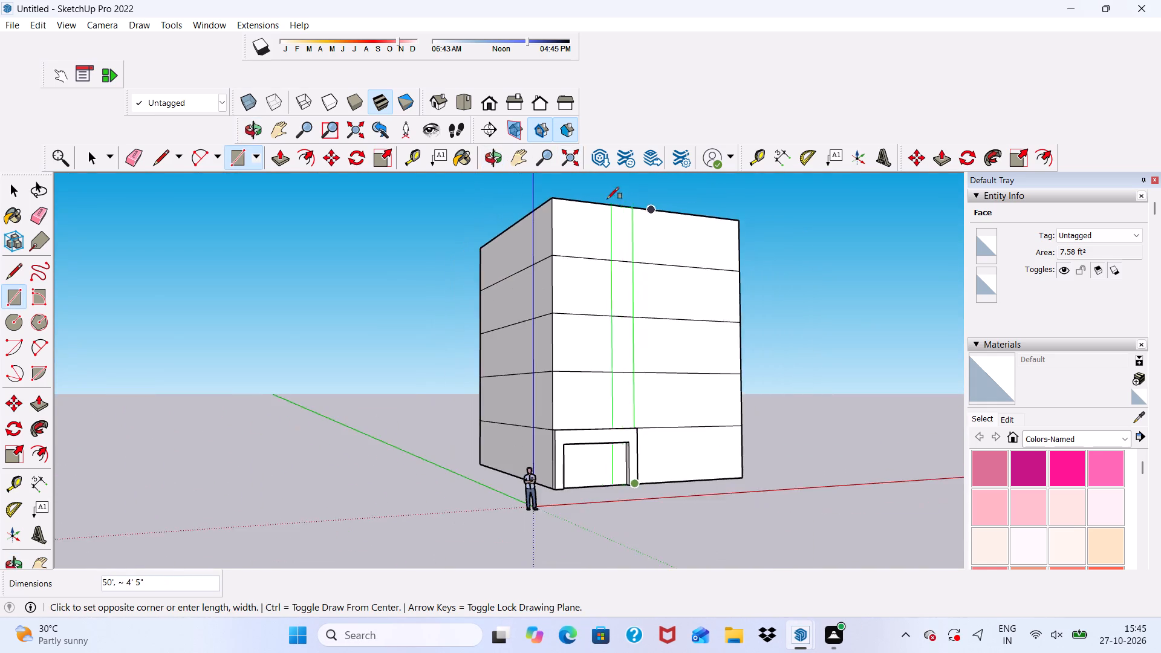
{"action": "scroll", "coordinate": [607, 199], "scroll_direction": "down", "scroll_amount": 4}
{"action": "scroll", "coordinate": [652, 232], "scroll_direction": "up", "scroll_amount": 5}
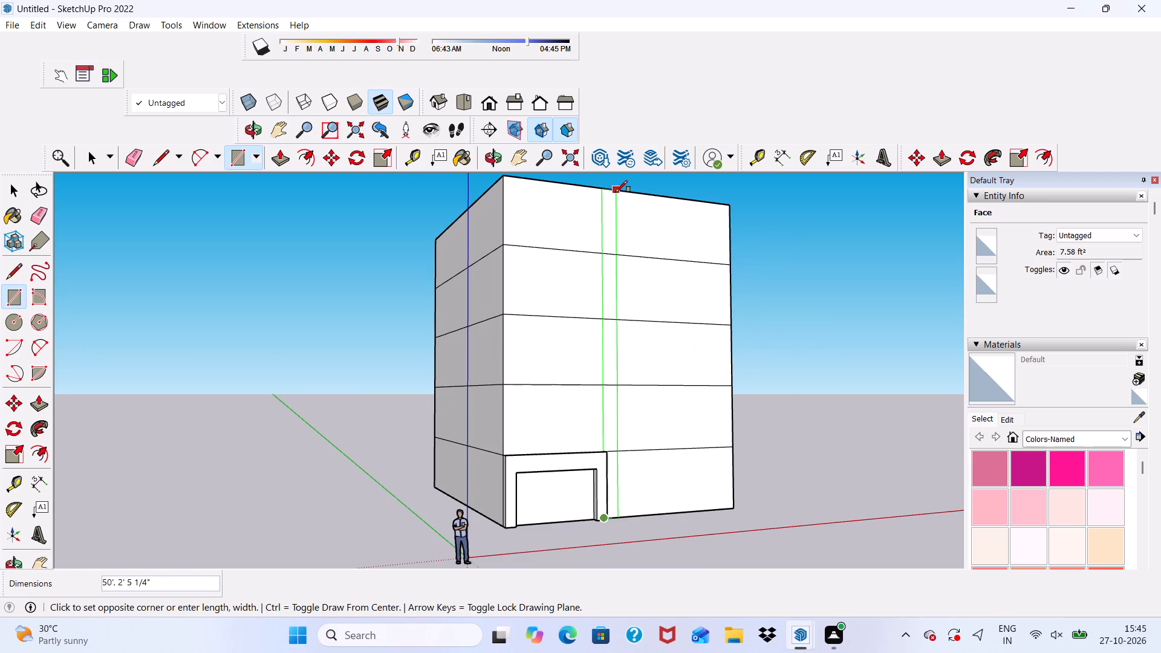
{"action": "left_click", "coordinate": [616, 192]}
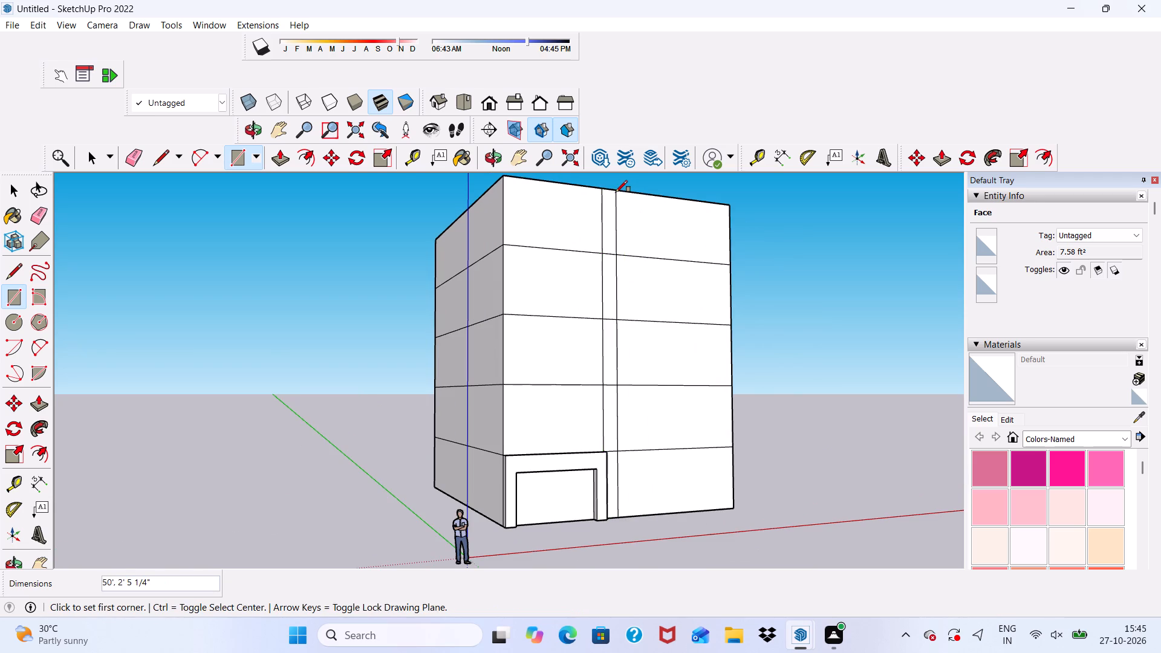
{"action": "scroll", "coordinate": [596, 255], "scroll_direction": "down", "scroll_amount": 2}
{"action": "middle_click_drag", "start_coordinate": [605, 329], "coordinate": [506, 352]}
{"action": "key", "text": "space"}
Examine the front facade's ground-storey wall on the far side of the new vertical strip from the entrance frame.
{"action": "scroll", "coordinate": [596, 401], "scroll_direction": "up", "scroll_amount": 3}
{"action": "scroll", "coordinate": [567, 322], "scroll_direction": "down", "scroll_amount": 6}
{"action": "scroll", "coordinate": [634, 432], "scroll_direction": "up", "scroll_amount": 2}
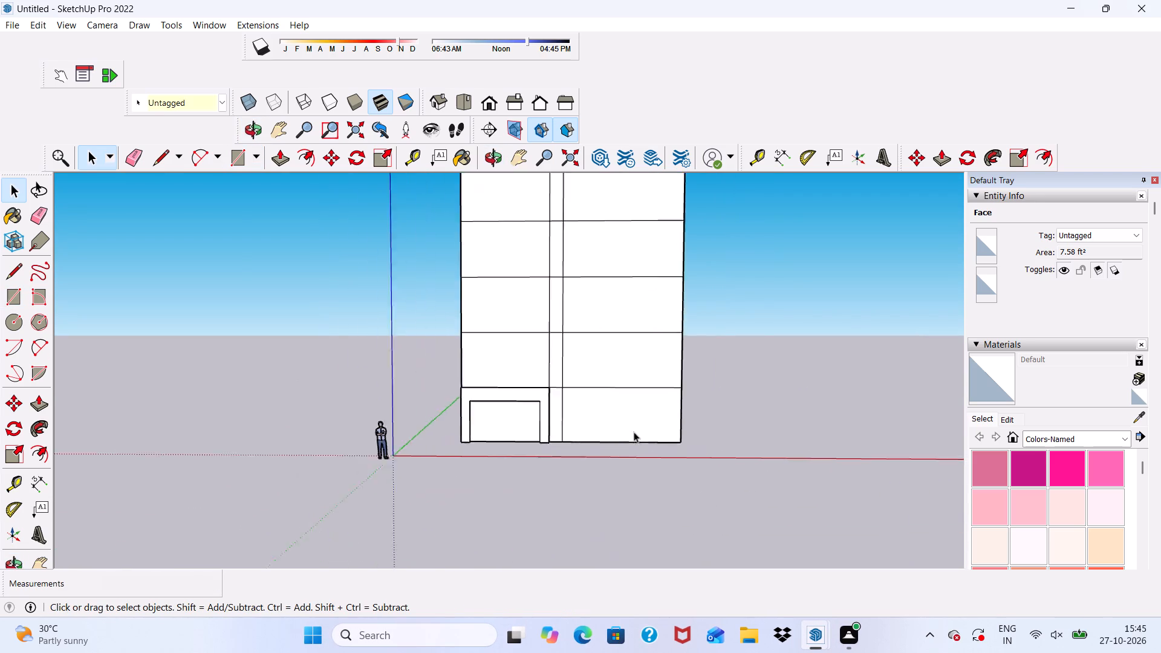
{"action": "scroll", "coordinate": [634, 432], "scroll_direction": "up", "scroll_amount": 4}
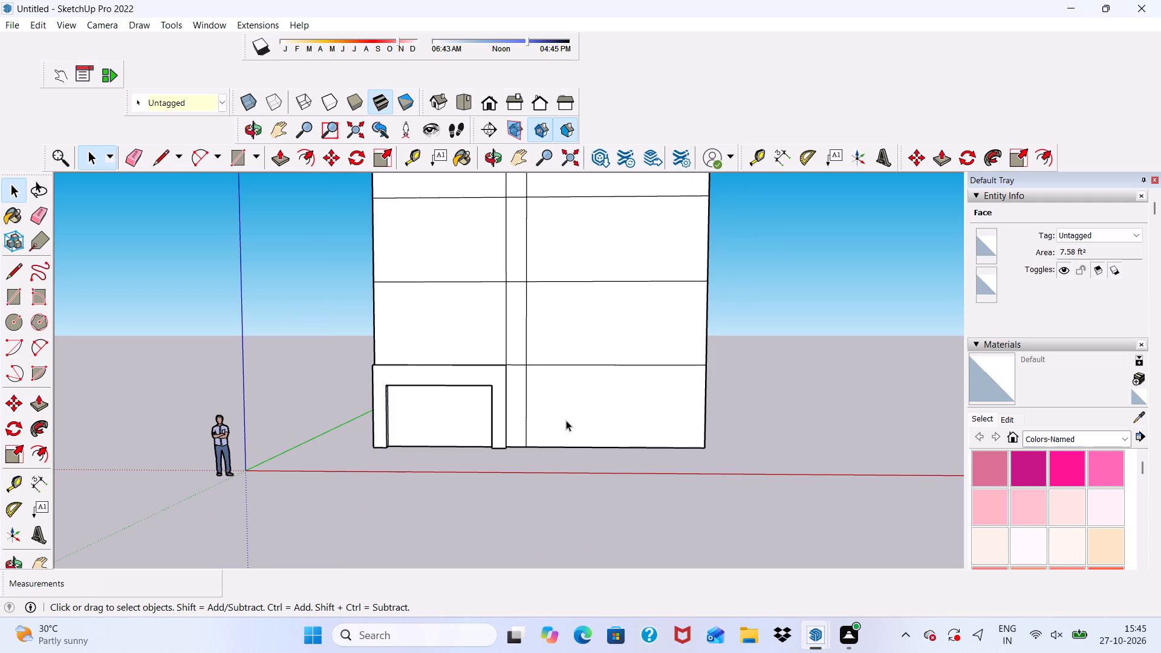
{"action": "scroll", "coordinate": [572, 451], "scroll_direction": "up", "scroll_amount": 2}
{"action": "scroll", "coordinate": [565, 411], "scroll_direction": "down", "scroll_amount": 4}
{"action": "middle_click_drag", "start_coordinate": [575, 457], "coordinate": [549, 430]}
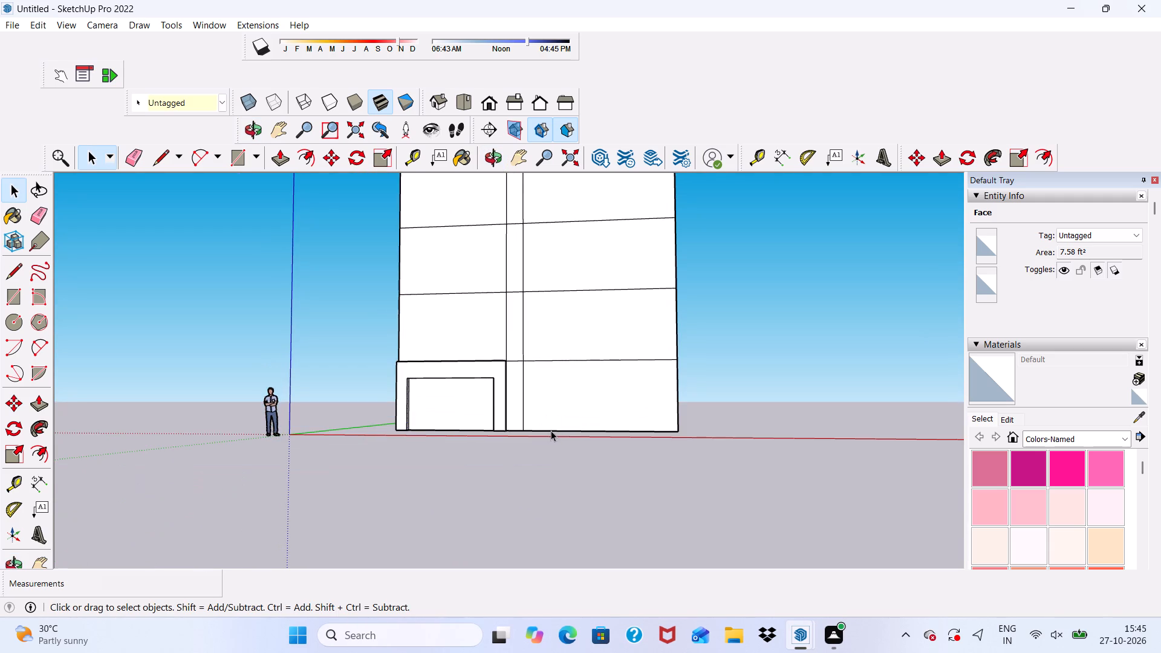
{"action": "scroll", "coordinate": [551, 408], "scroll_direction": "up", "scroll_amount": 5}
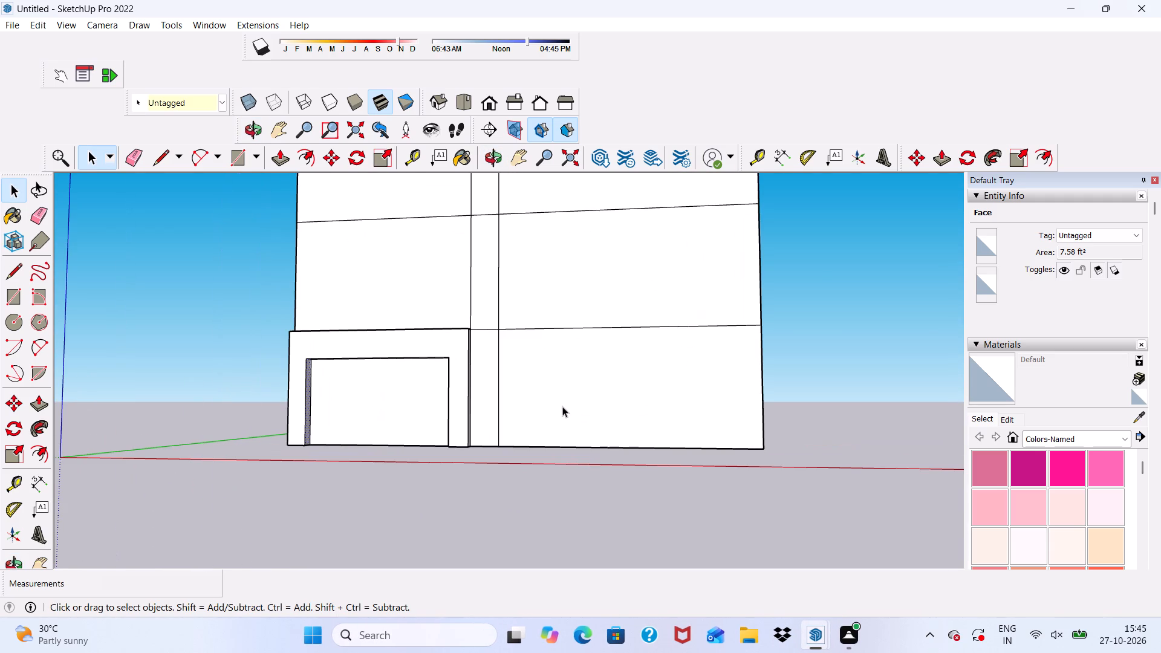
{"action": "left_click", "coordinate": [562, 406]}
{"action": "scroll", "coordinate": [562, 406], "scroll_direction": "down", "scroll_amount": 5}
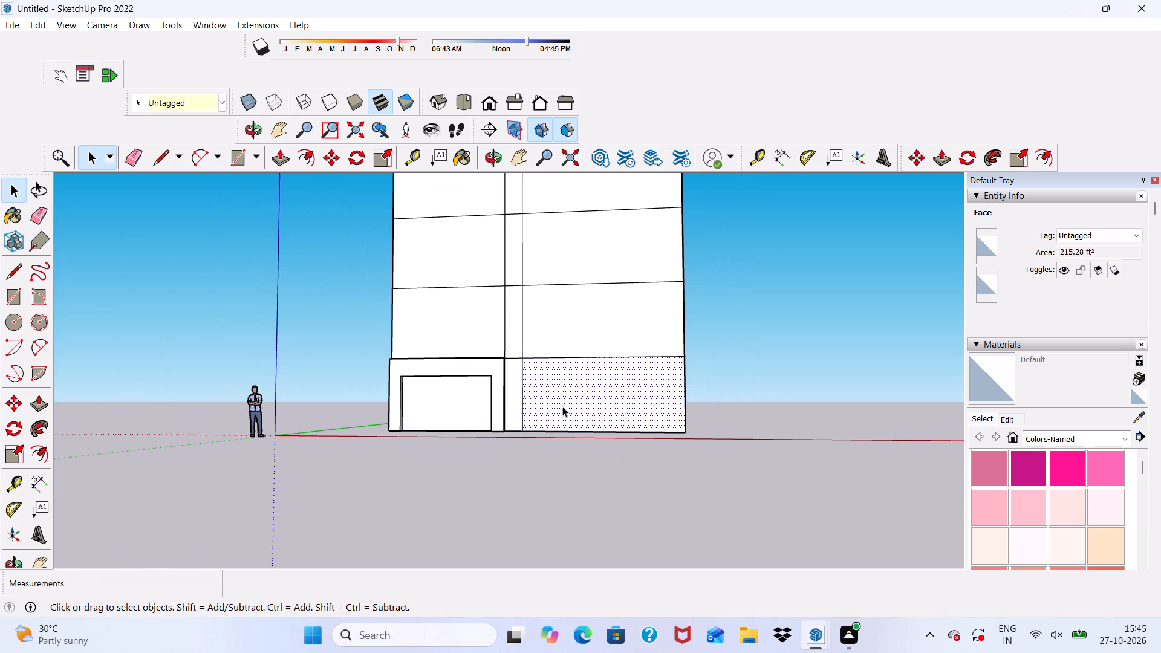
{"action": "scroll", "coordinate": [572, 435], "scroll_direction": "up", "scroll_amount": 4}
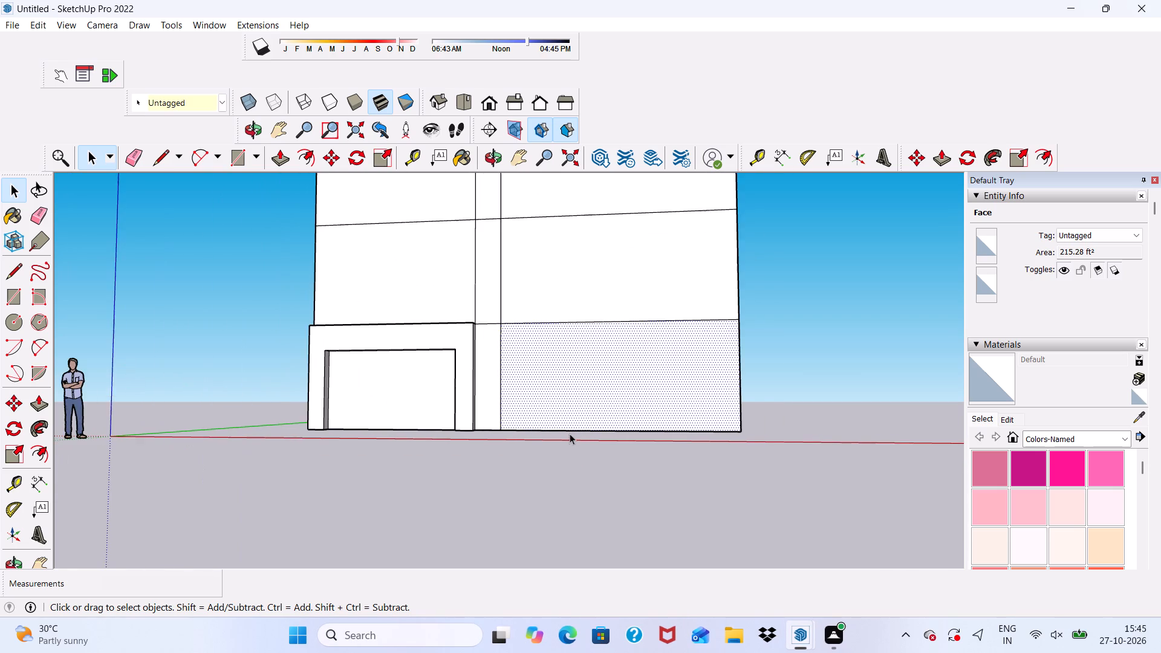
{"action": "scroll", "coordinate": [536, 396], "scroll_direction": "up", "scroll_amount": 5}
{"action": "scroll", "coordinate": [509, 371], "scroll_direction": "down", "scroll_amount": 5}
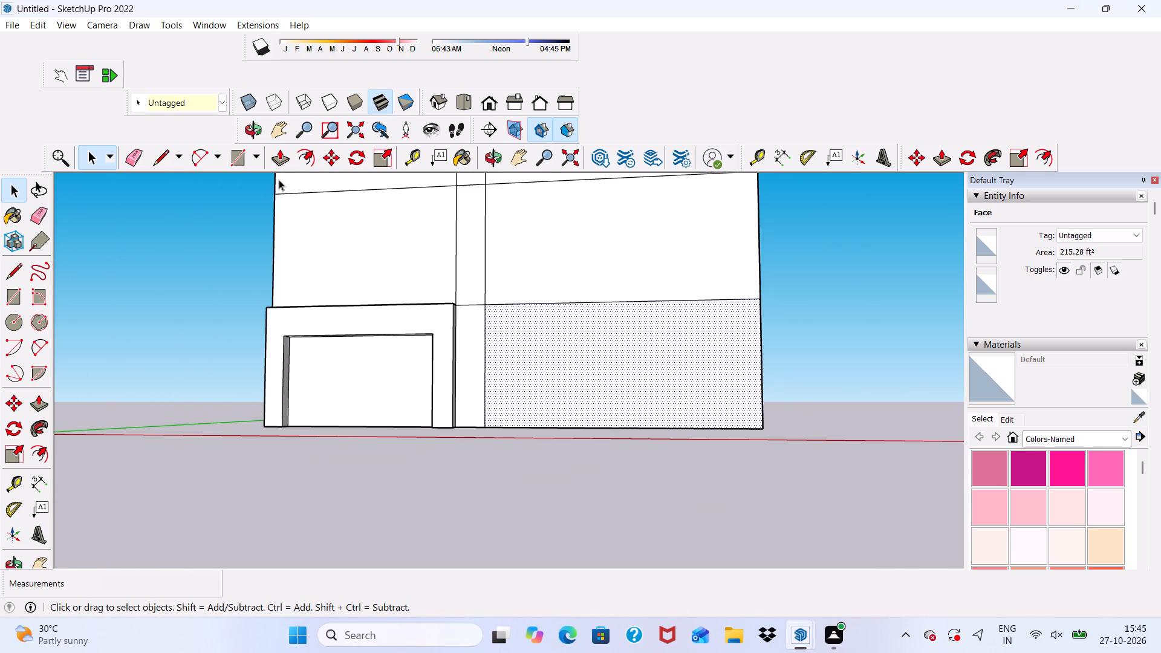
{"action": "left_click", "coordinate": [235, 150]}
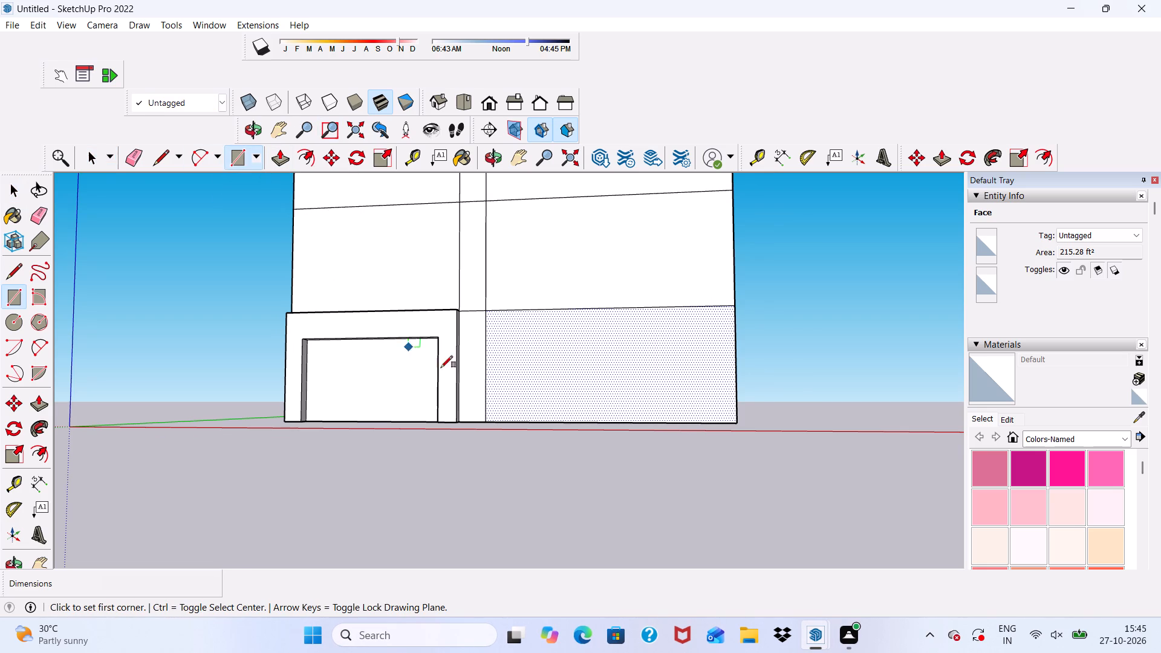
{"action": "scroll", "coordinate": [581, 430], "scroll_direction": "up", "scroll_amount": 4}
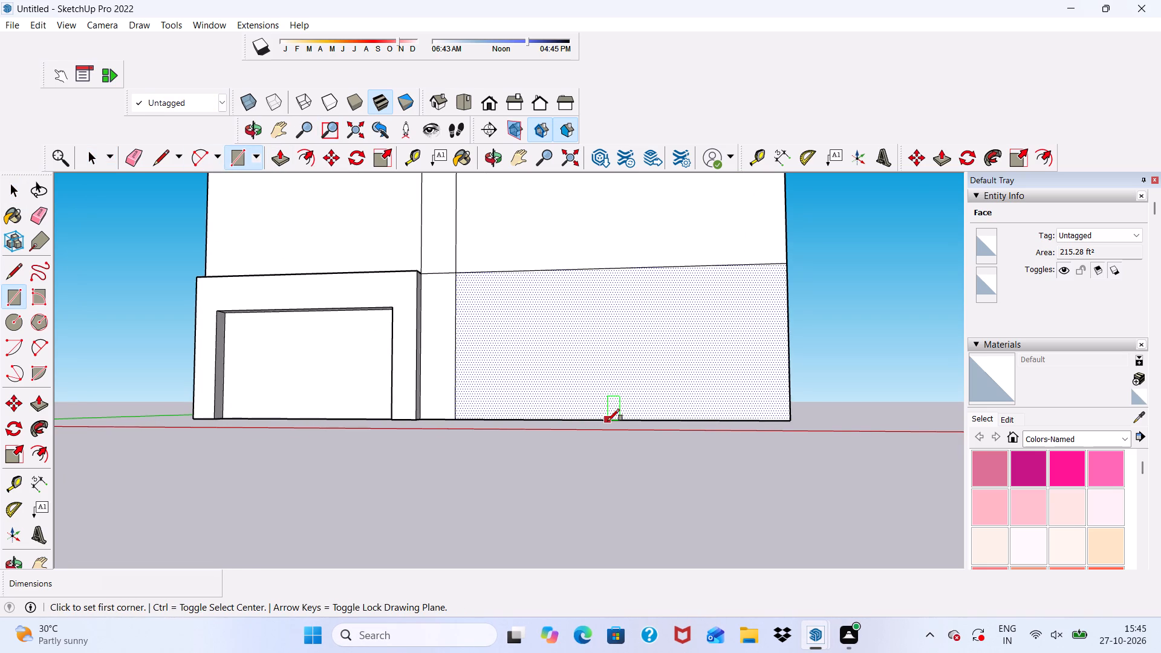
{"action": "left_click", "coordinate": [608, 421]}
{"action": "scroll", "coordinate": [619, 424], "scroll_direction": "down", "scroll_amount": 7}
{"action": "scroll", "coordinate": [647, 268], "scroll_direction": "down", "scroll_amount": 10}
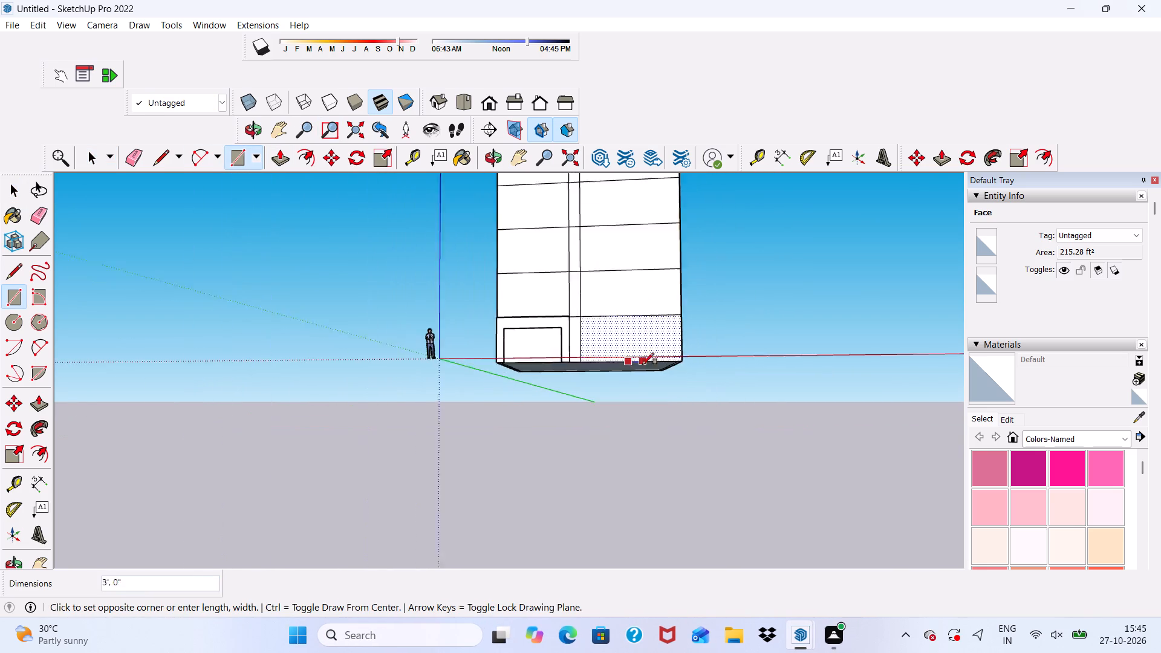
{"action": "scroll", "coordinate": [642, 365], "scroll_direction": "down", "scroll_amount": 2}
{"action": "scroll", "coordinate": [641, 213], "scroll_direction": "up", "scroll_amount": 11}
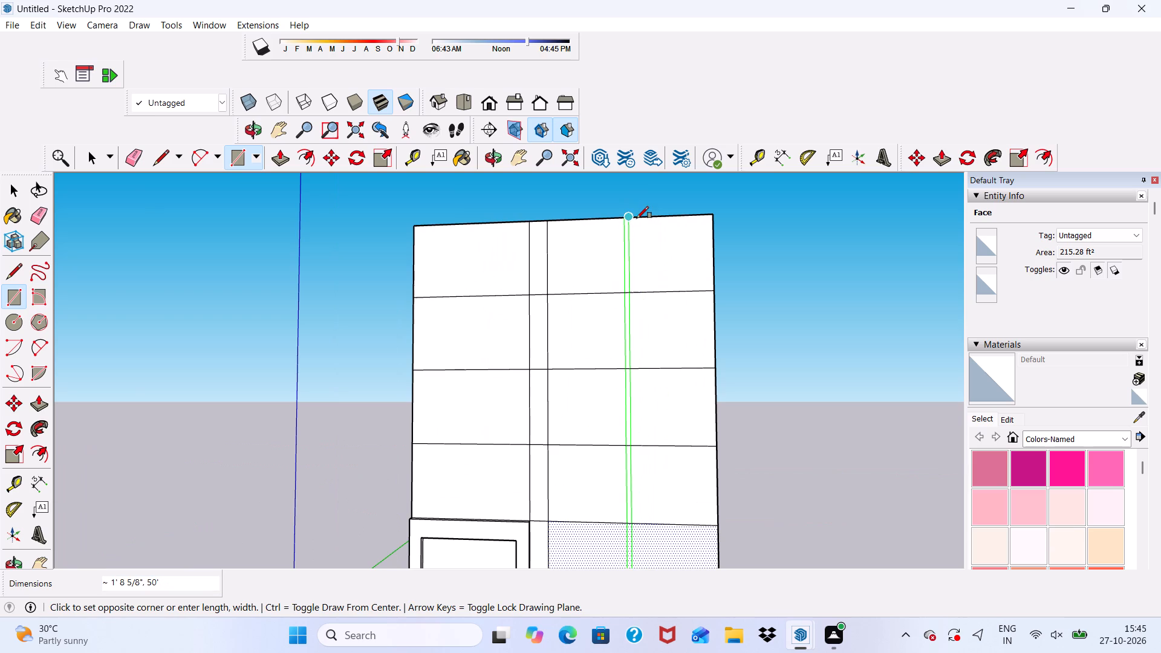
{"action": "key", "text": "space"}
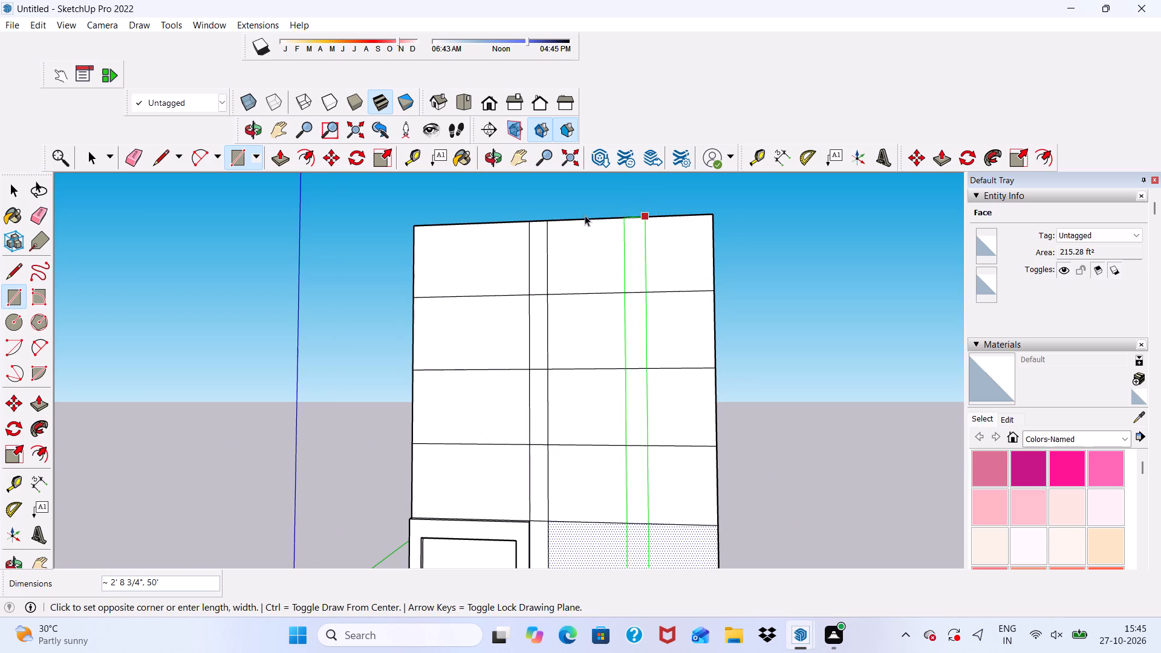
Draw a second full-height rectangular strip about 1' 10" wide by 50' on the front facade, between the first strip and the far corner.
{"action": "left_click", "coordinate": [242, 163]}
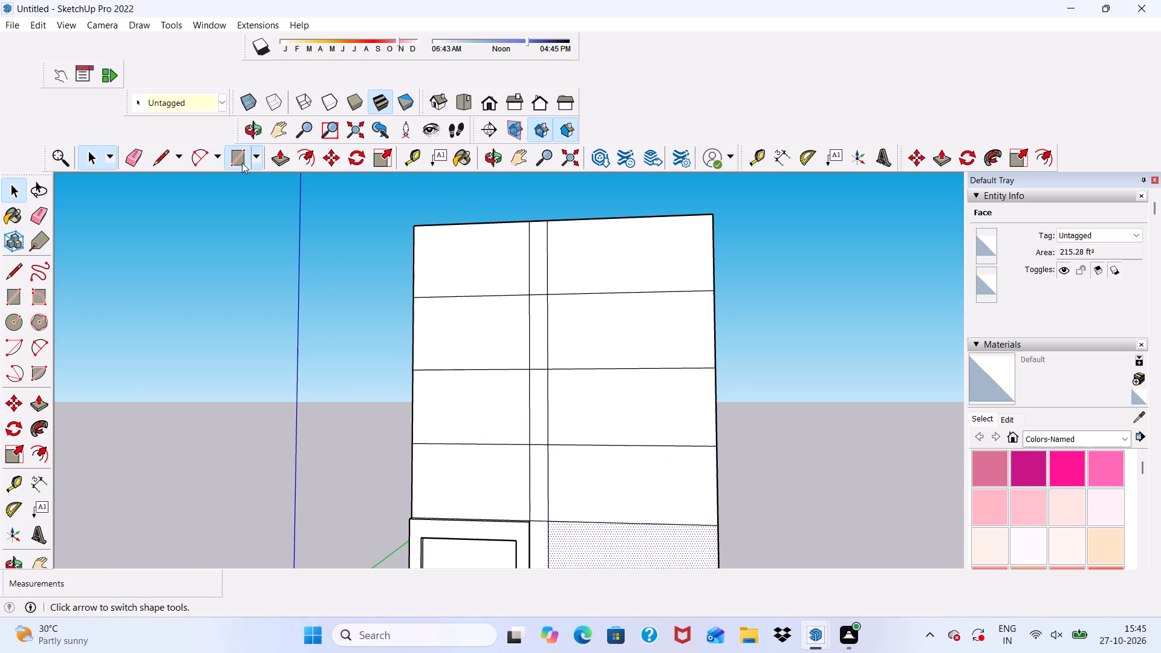
{"action": "scroll", "coordinate": [660, 268], "scroll_direction": "down", "scroll_amount": 11}
{"action": "scroll", "coordinate": [680, 443], "scroll_direction": "up", "scroll_amount": 5}
{"action": "scroll", "coordinate": [646, 377], "scroll_direction": "up", "scroll_amount": 4}
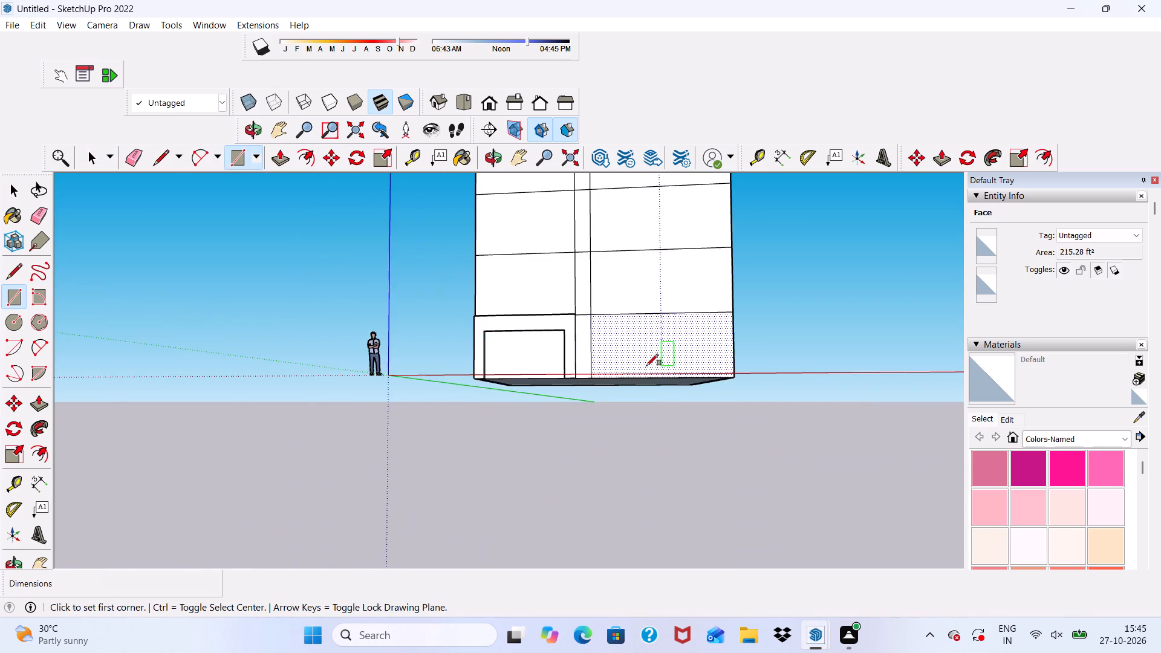
{"action": "middle_click_drag", "start_coordinate": [646, 366], "coordinate": [650, 389]}
{"action": "scroll", "coordinate": [650, 389], "scroll_direction": "up", "scroll_amount": 4}
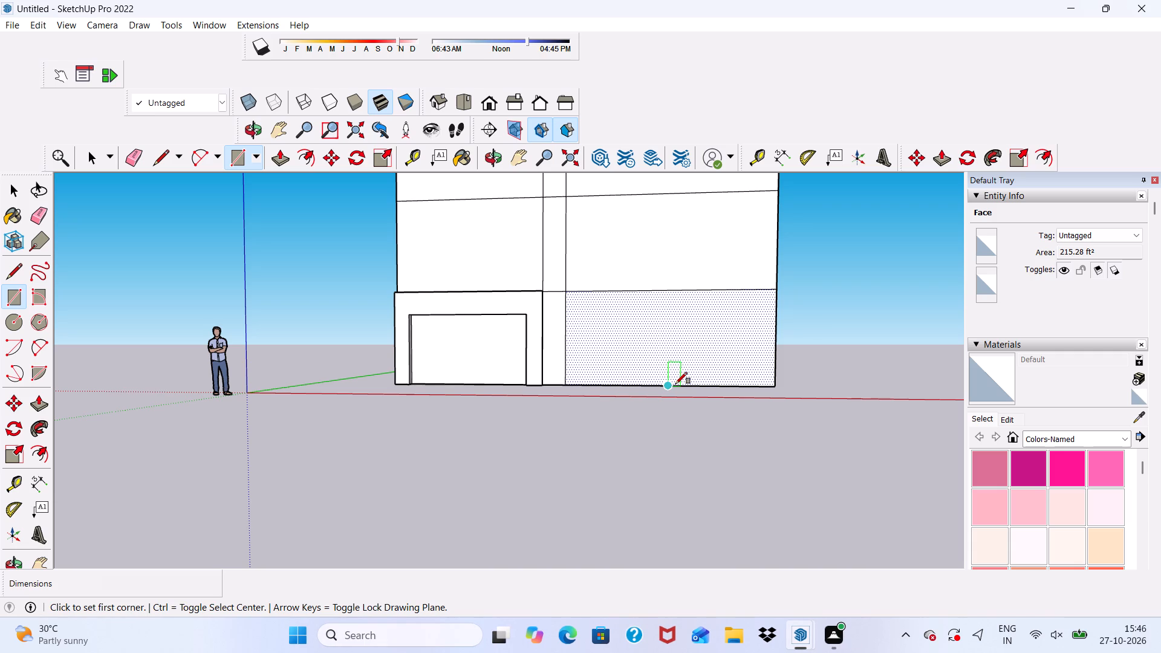
{"action": "scroll", "coordinate": [680, 385], "scroll_direction": "up", "scroll_amount": 3}
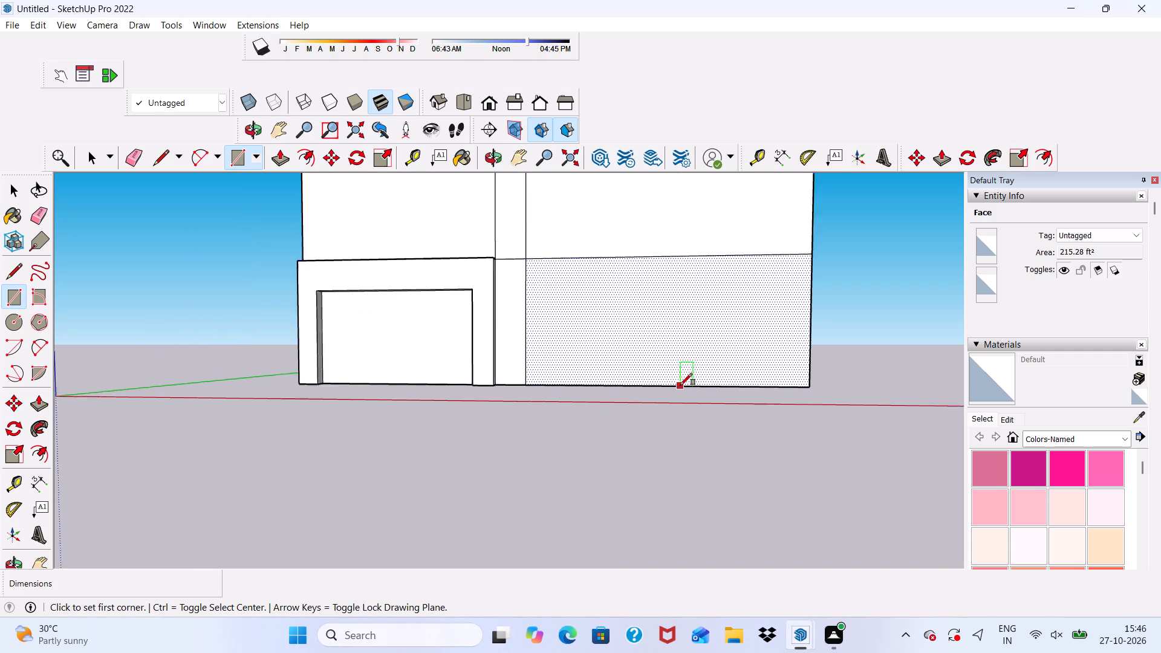
{"action": "scroll", "coordinate": [680, 385], "scroll_direction": "up", "scroll_amount": 2}
{"action": "left_click", "coordinate": [680, 385]}
{"action": "scroll", "coordinate": [663, 389], "scroll_direction": "down", "scroll_amount": 7}
{"action": "scroll", "coordinate": [663, 284], "scroll_direction": "down", "scroll_amount": 6}
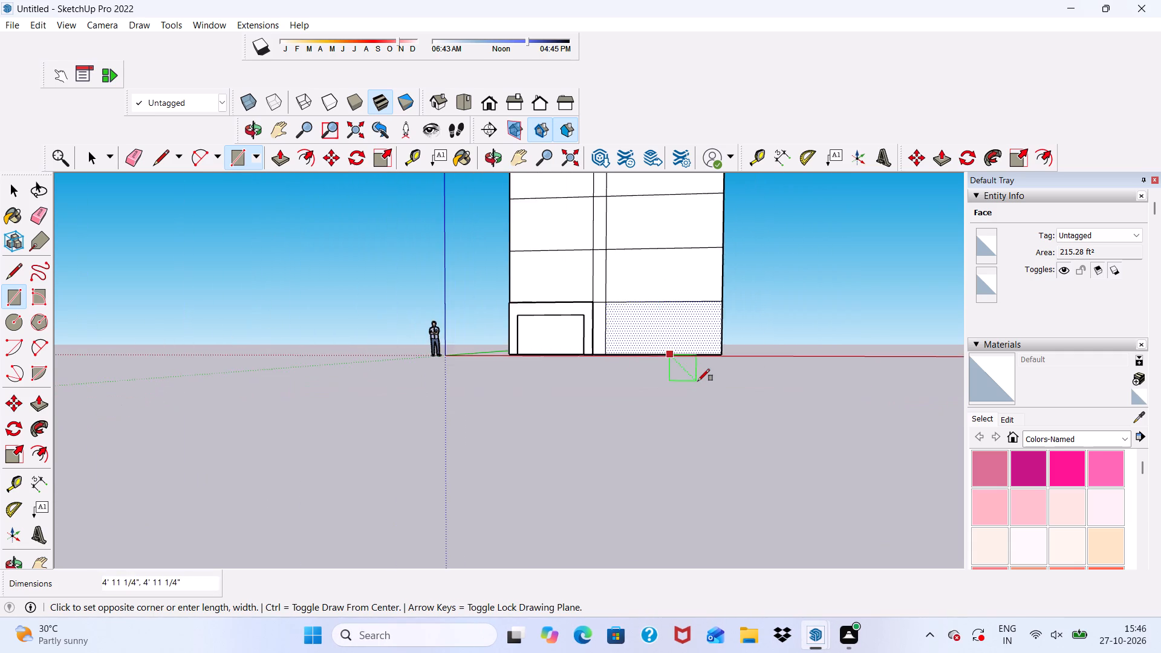
{"action": "scroll", "coordinate": [698, 381], "scroll_direction": "down", "scroll_amount": 7}
{"action": "scroll", "coordinate": [697, 206], "scroll_direction": "up", "scroll_amount": 13}
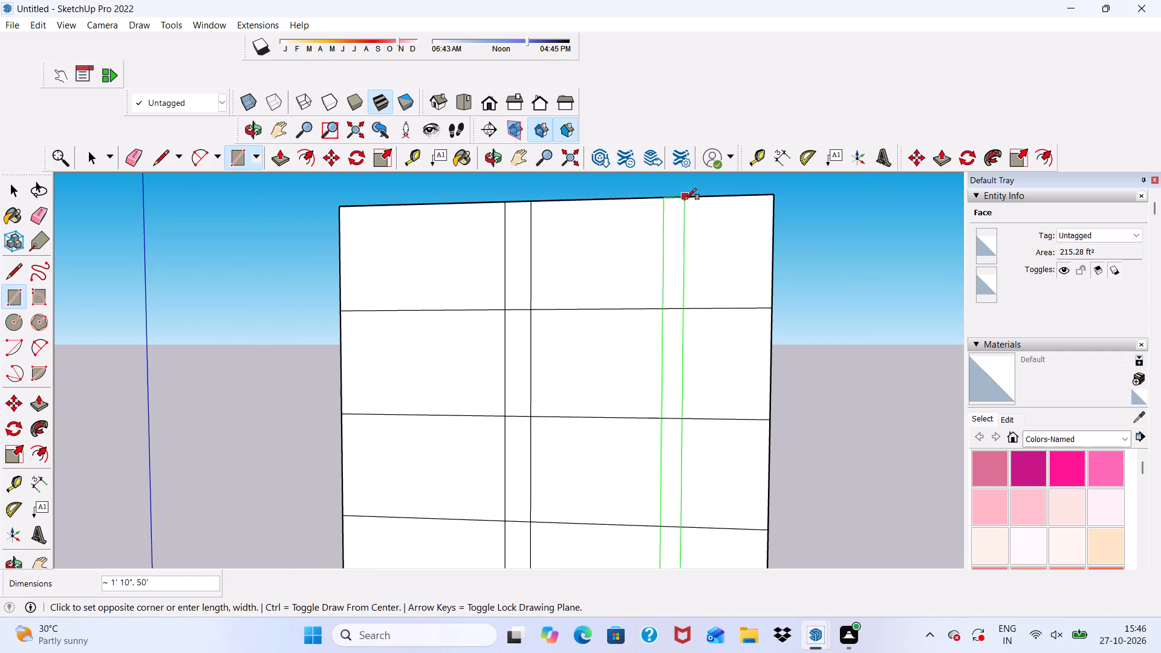
{"action": "left_click", "coordinate": [685, 200]}
{"action": "scroll", "coordinate": [665, 197], "scroll_direction": "down", "scroll_amount": 5}
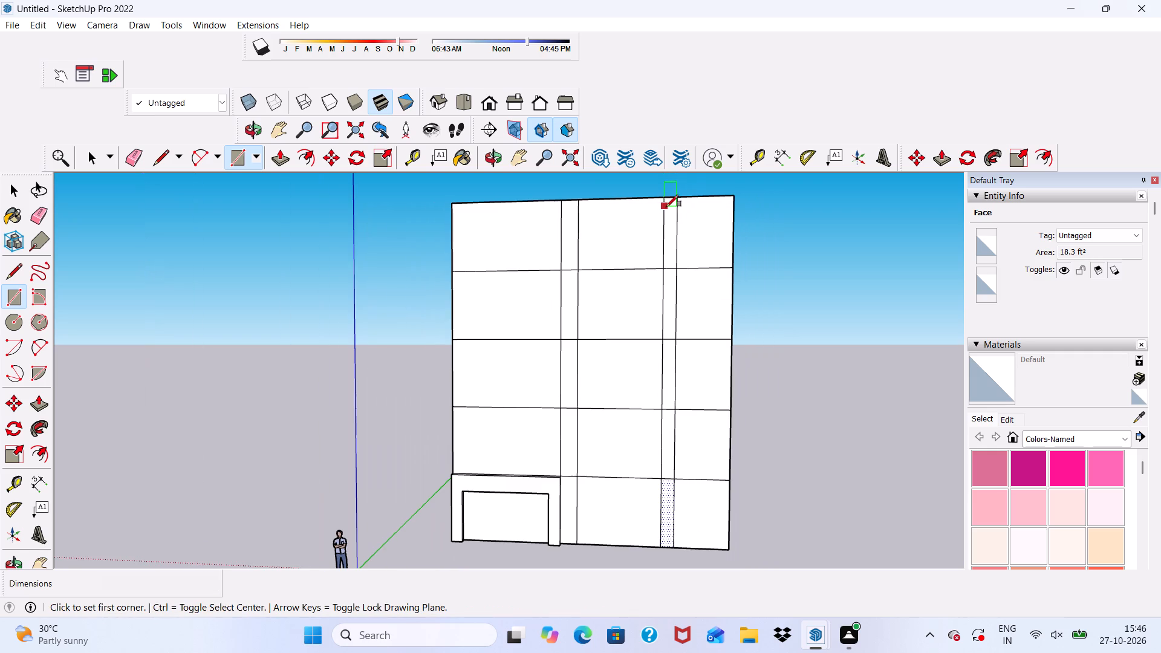
{"action": "key", "text": "space"}
{"action": "middle_click_drag", "start_coordinate": [639, 287], "coordinate": [675, 261]}
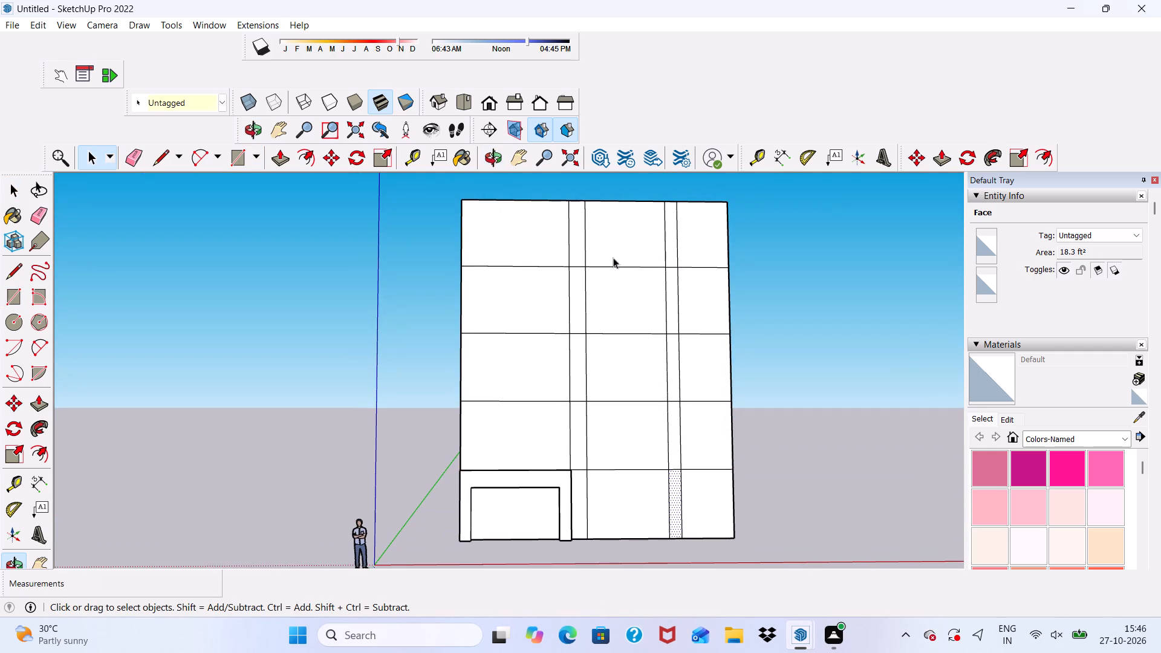
{"action": "key", "text": "space"}
Draw a rectangle about 6' 6" wide by 8' 10" high from the ground-storey wall's base edge, between the two vertical strips.
{"action": "scroll", "coordinate": [587, 221], "scroll_direction": "down", "scroll_amount": 7}
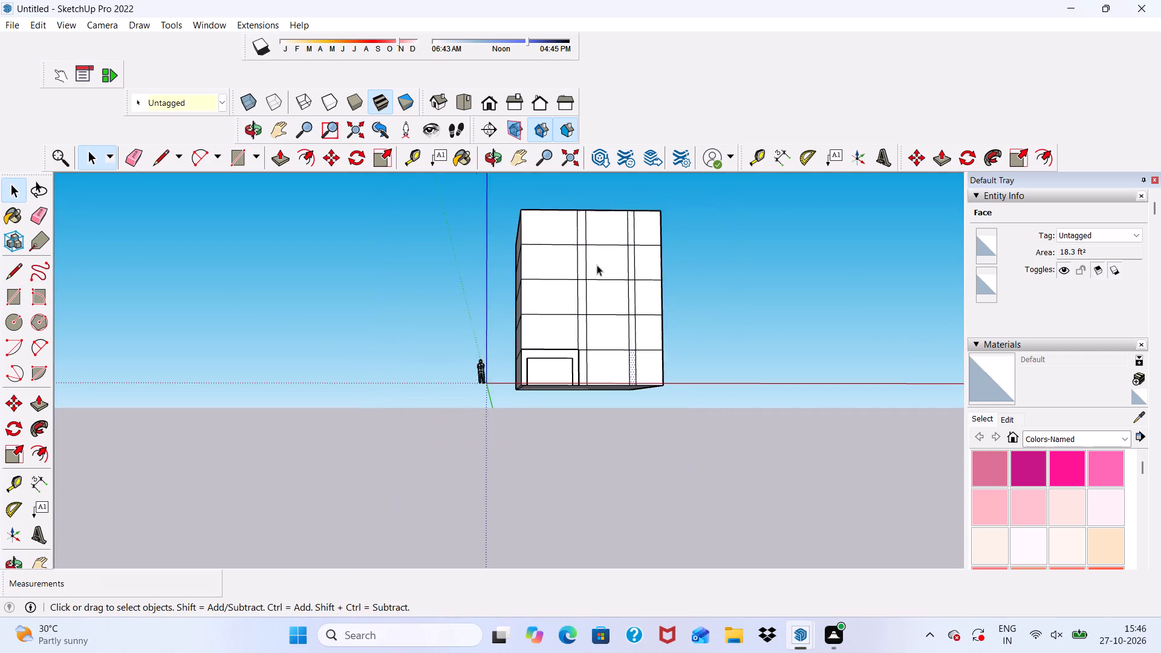
{"action": "scroll", "coordinate": [639, 390], "scroll_direction": "up", "scroll_amount": 7}
{"action": "middle_click_drag", "start_coordinate": [536, 339], "coordinate": [544, 374]}
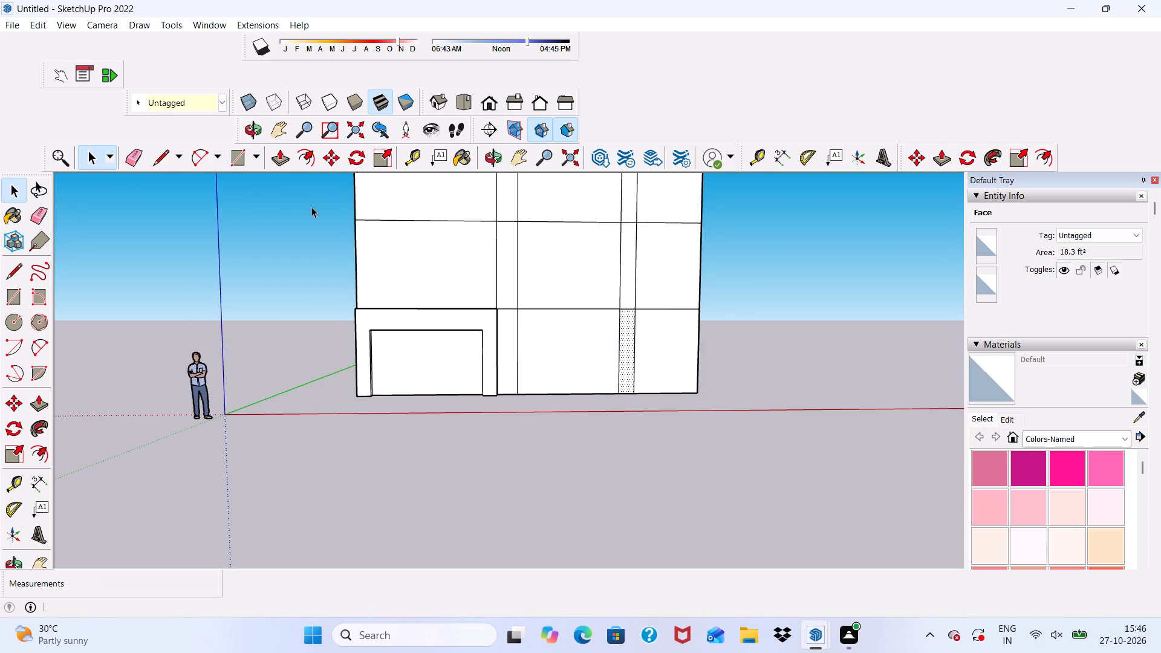
{"action": "left_click", "coordinate": [238, 163]}
{"action": "scroll", "coordinate": [646, 426], "scroll_direction": "up", "scroll_amount": 4}
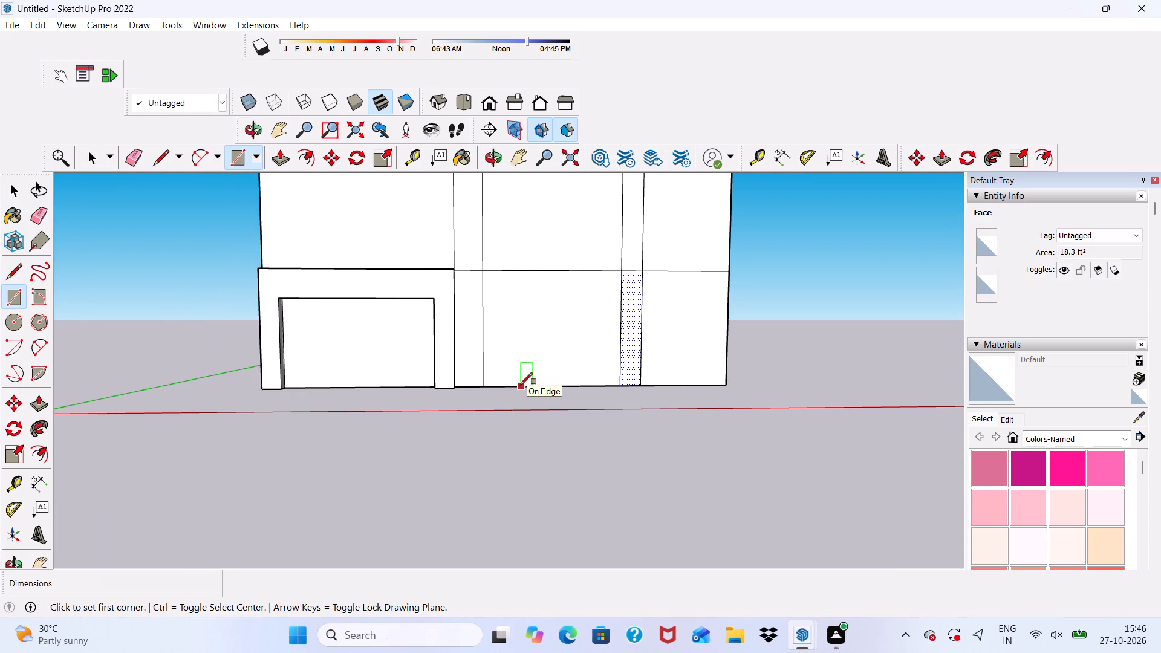
{"action": "left_click", "coordinate": [521, 385]}
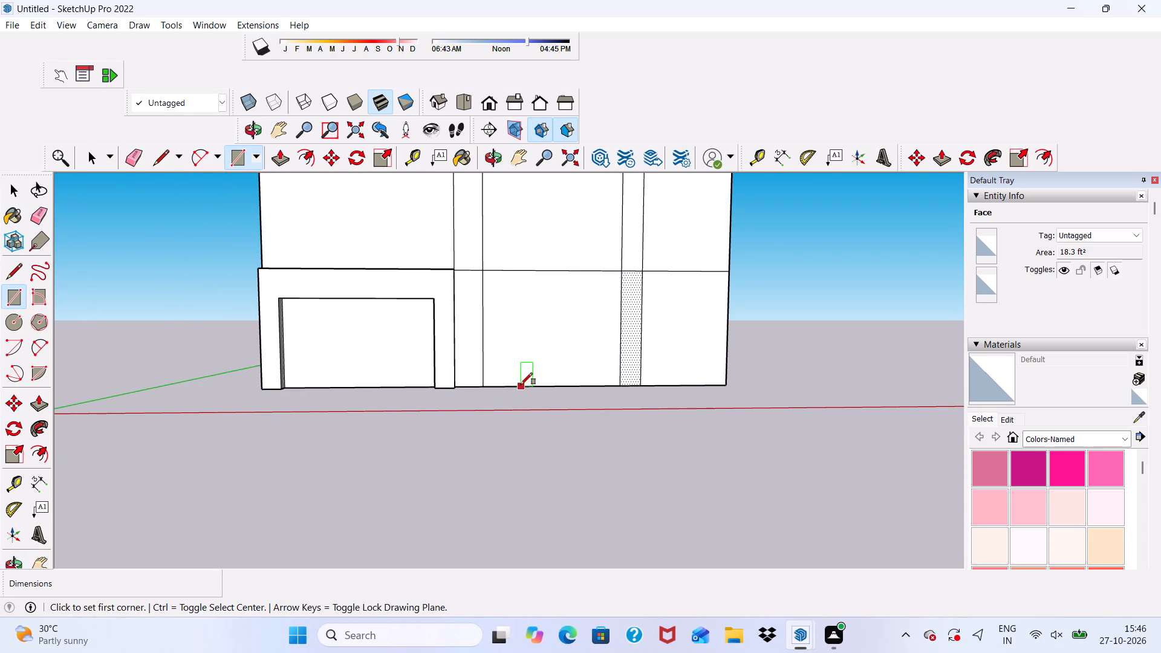
{"action": "left_click", "coordinate": [596, 284]}
{"action": "key", "text": "space"}
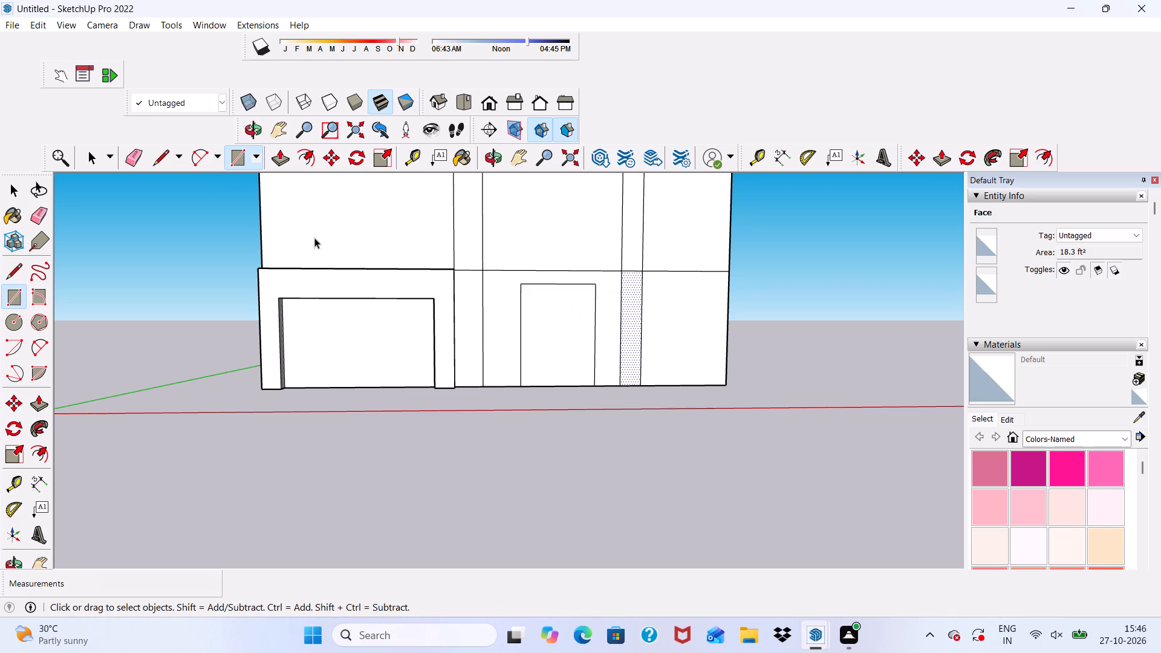
Draw a 2-point arc across the ground-storey rectangle's upper corner nearest the entrance frame, from its side edge to its top edge.
{"action": "left_click", "coordinate": [187, 158]}
{"action": "scroll", "coordinate": [516, 321], "scroll_direction": "up", "scroll_amount": 1}
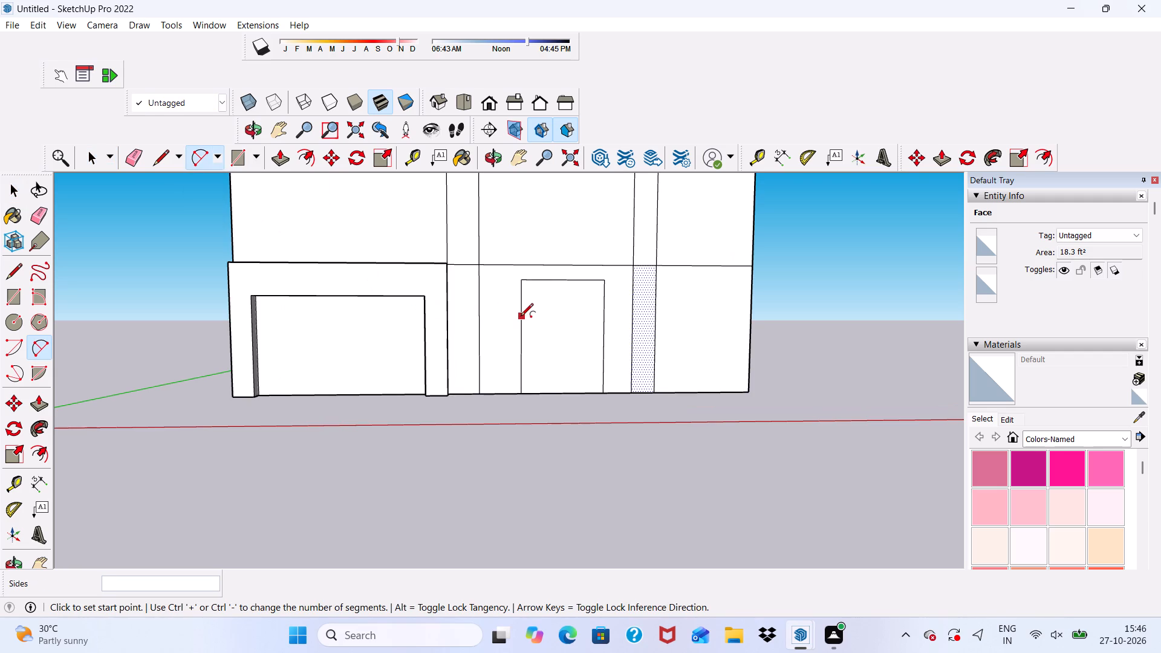
{"action": "left_click", "coordinate": [521, 317]}
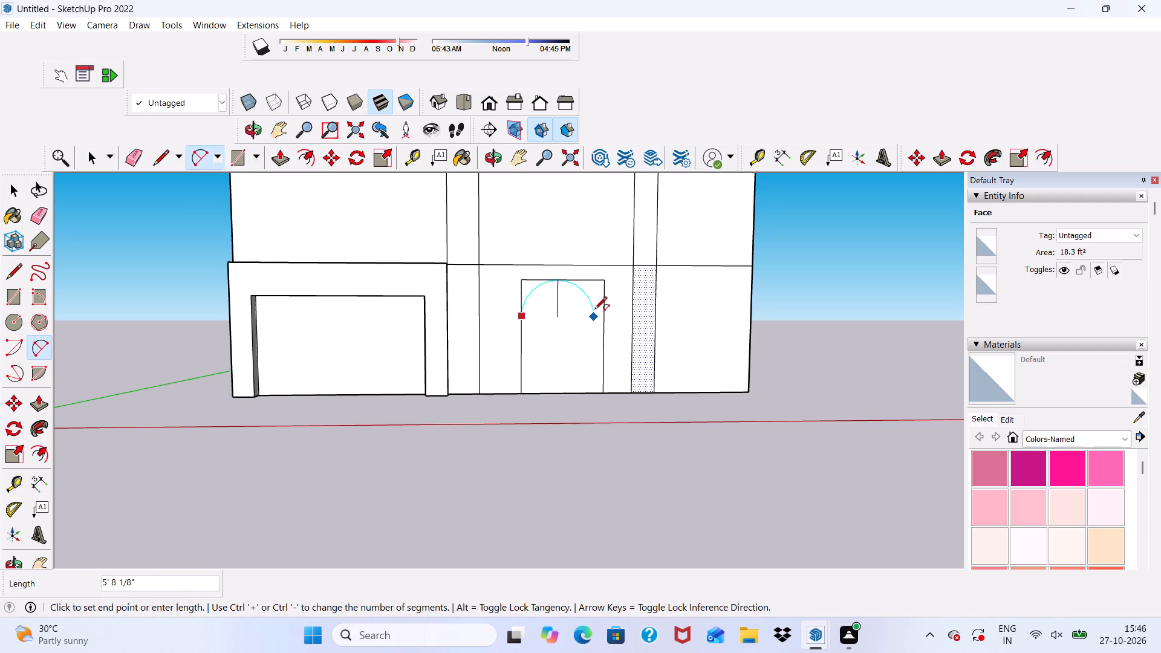
{"action": "scroll", "coordinate": [530, 287], "scroll_direction": "up", "scroll_amount": 3}
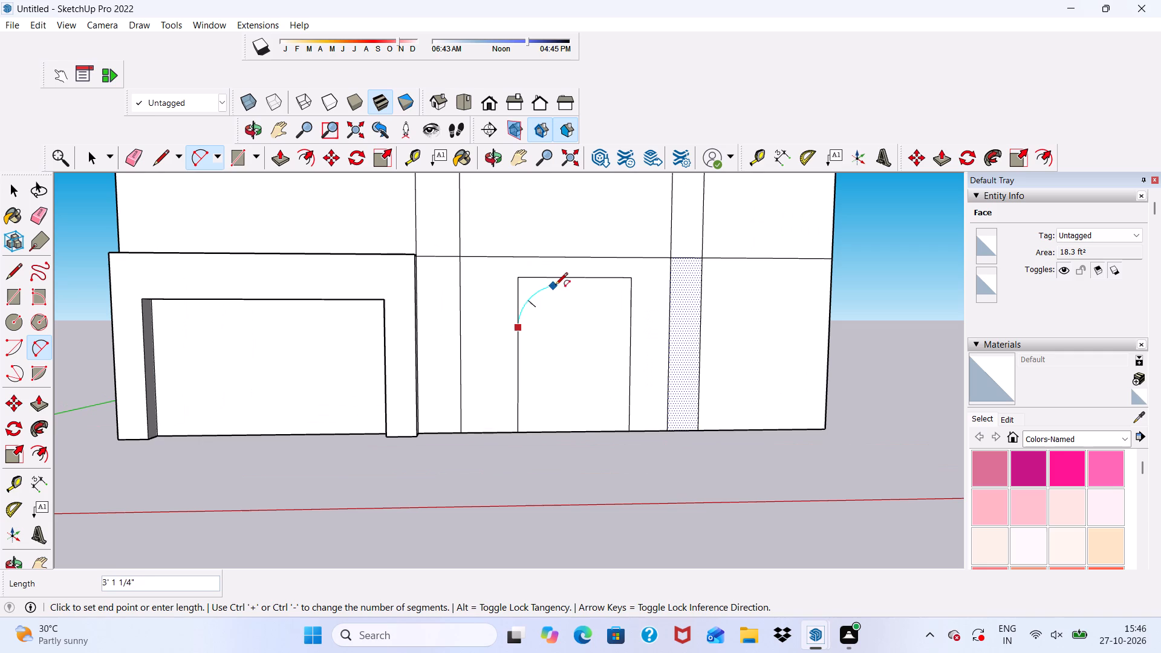
{"action": "left_click", "coordinate": [570, 281]}
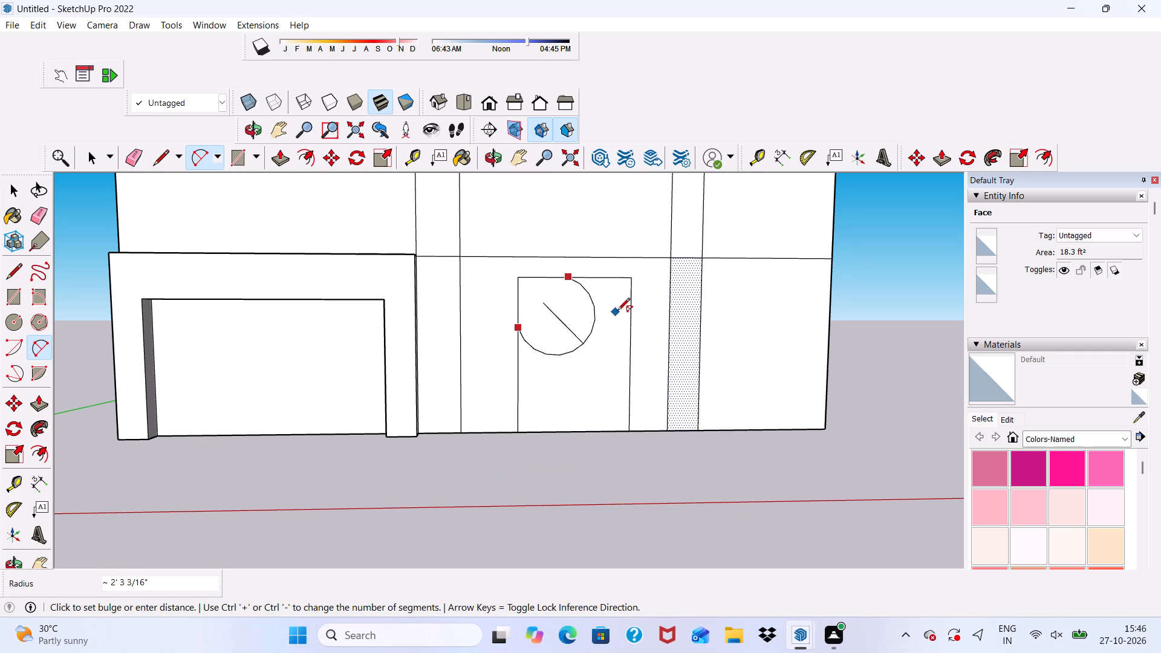
{"action": "scroll", "coordinate": [544, 294], "scroll_direction": "up", "scroll_amount": 4}
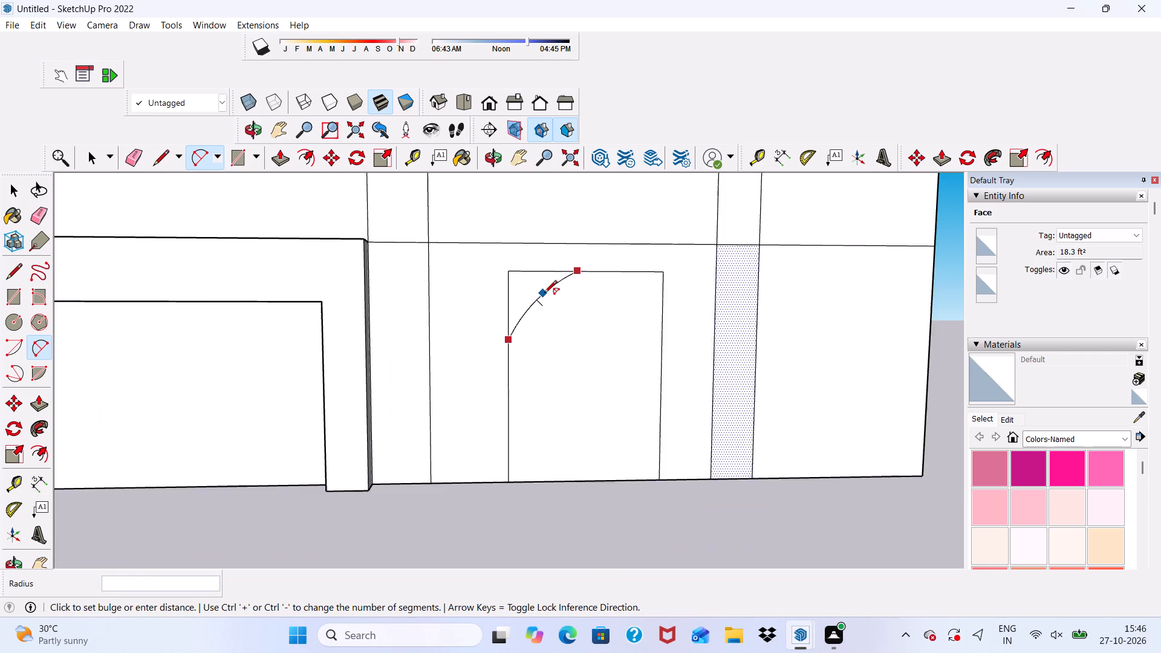
{"action": "scroll", "coordinate": [544, 294], "scroll_direction": "up", "scroll_amount": 3}
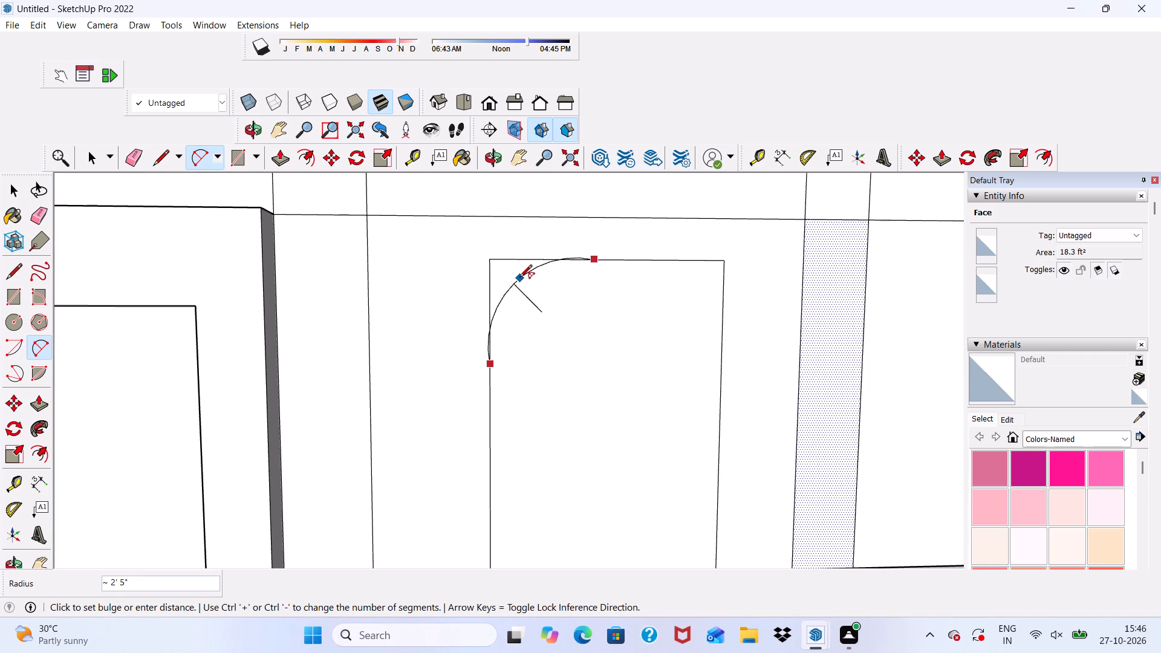
{"action": "left_click", "coordinate": [525, 282]}
Draw a second arc from the rectangle's opposite side edge, level with the first arc's start, to the first arc's top end, completing an arched head.
{"action": "scroll", "coordinate": [607, 325], "scroll_direction": "down", "scroll_amount": 4}
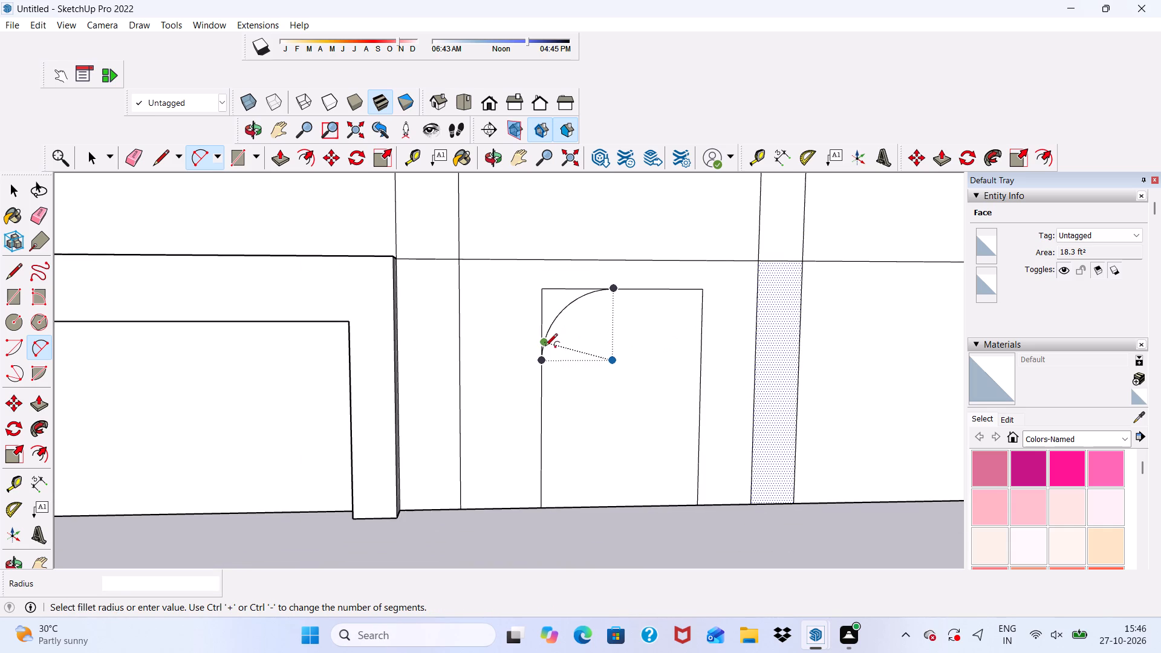
{"action": "left_click", "coordinate": [701, 348]}
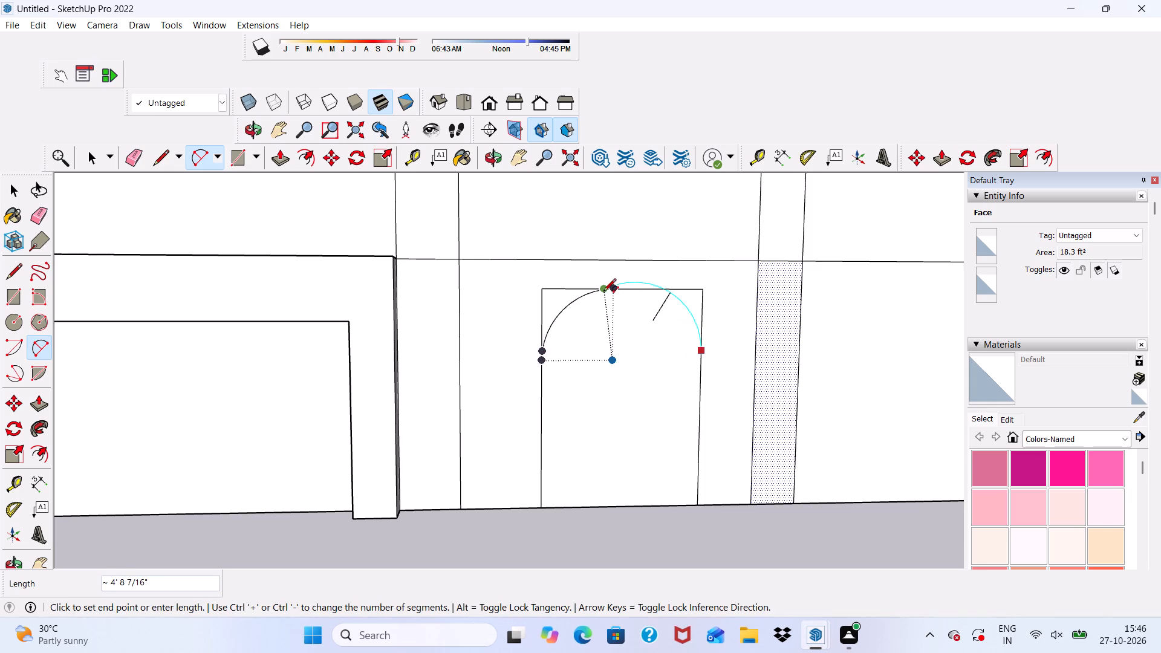
{"action": "left_click", "coordinate": [603, 292]}
{"action": "scroll", "coordinate": [692, 320], "scroll_direction": "up", "scroll_amount": 4}
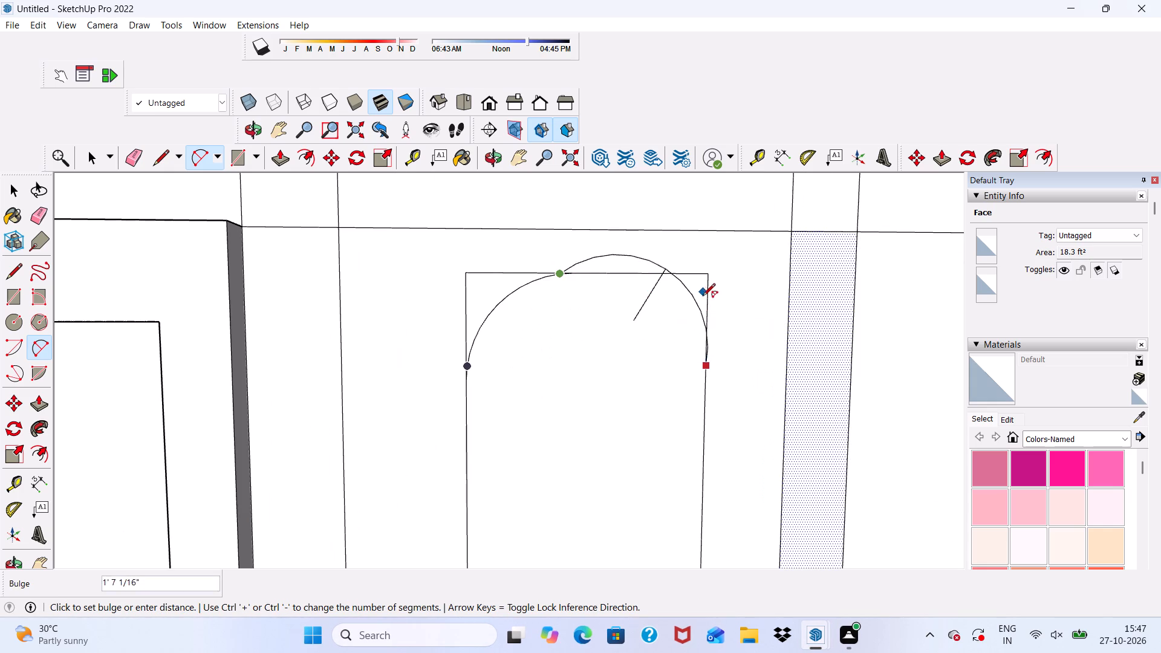
{"action": "scroll", "coordinate": [695, 321], "scroll_direction": "up", "scroll_amount": 4}
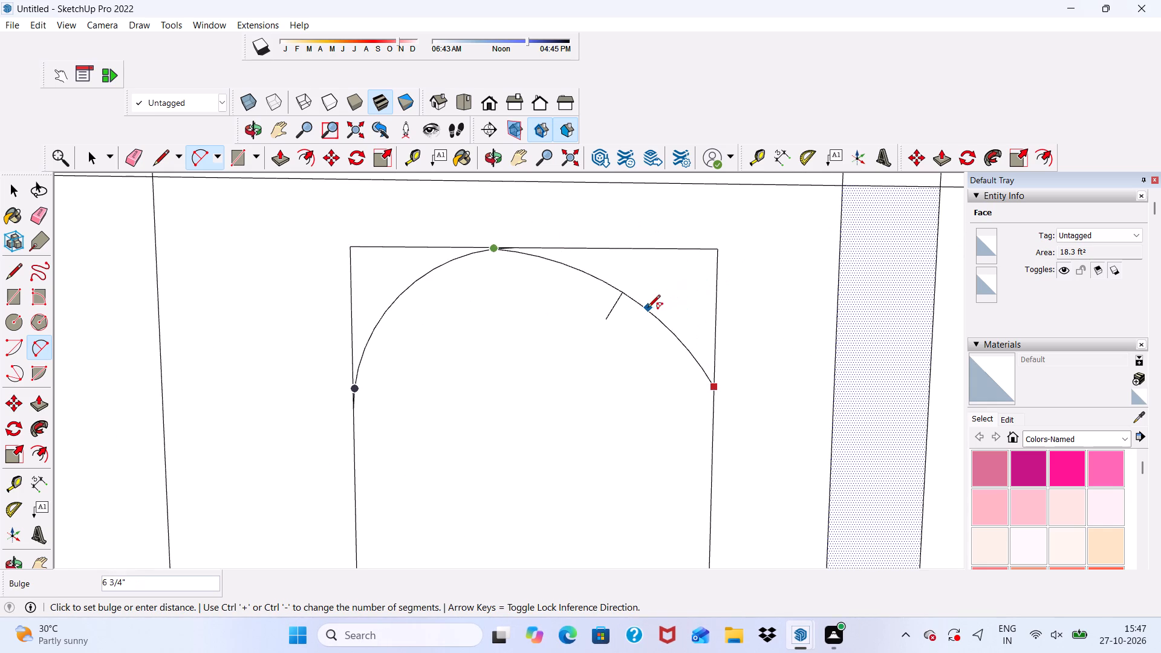
{"action": "left_click", "coordinate": [654, 297]}
{"action": "scroll", "coordinate": [652, 286], "scroll_direction": "down", "scroll_amount": 6}
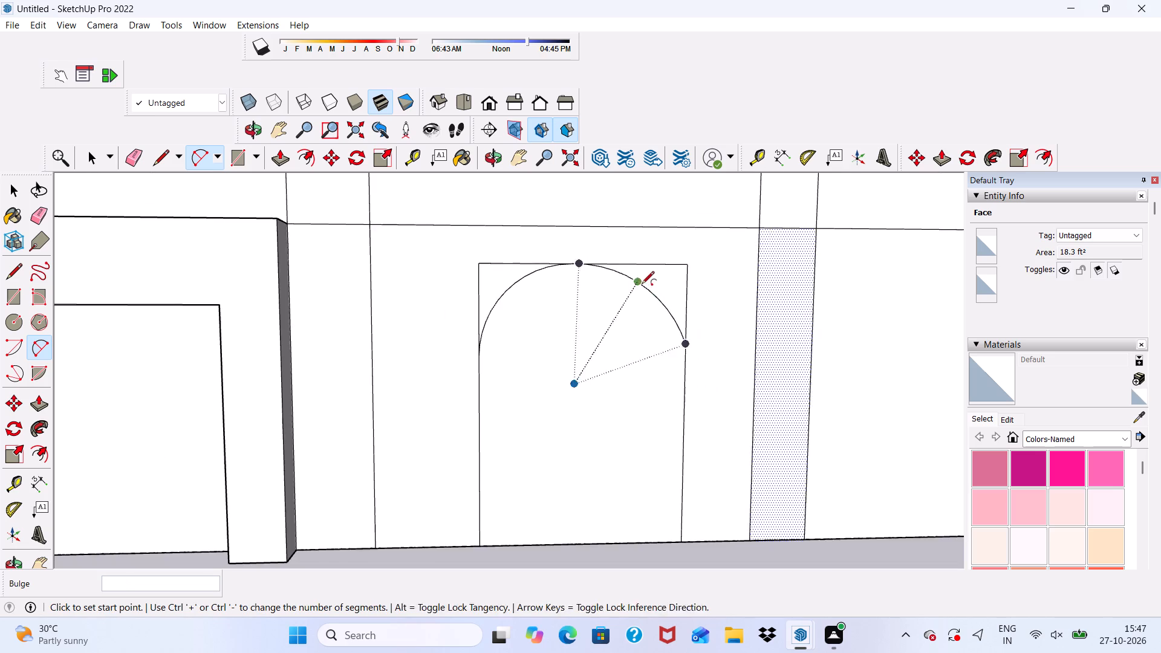
{"action": "scroll", "coordinate": [642, 270], "scroll_direction": "down", "scroll_amount": 8}
{"action": "key", "text": "space"}
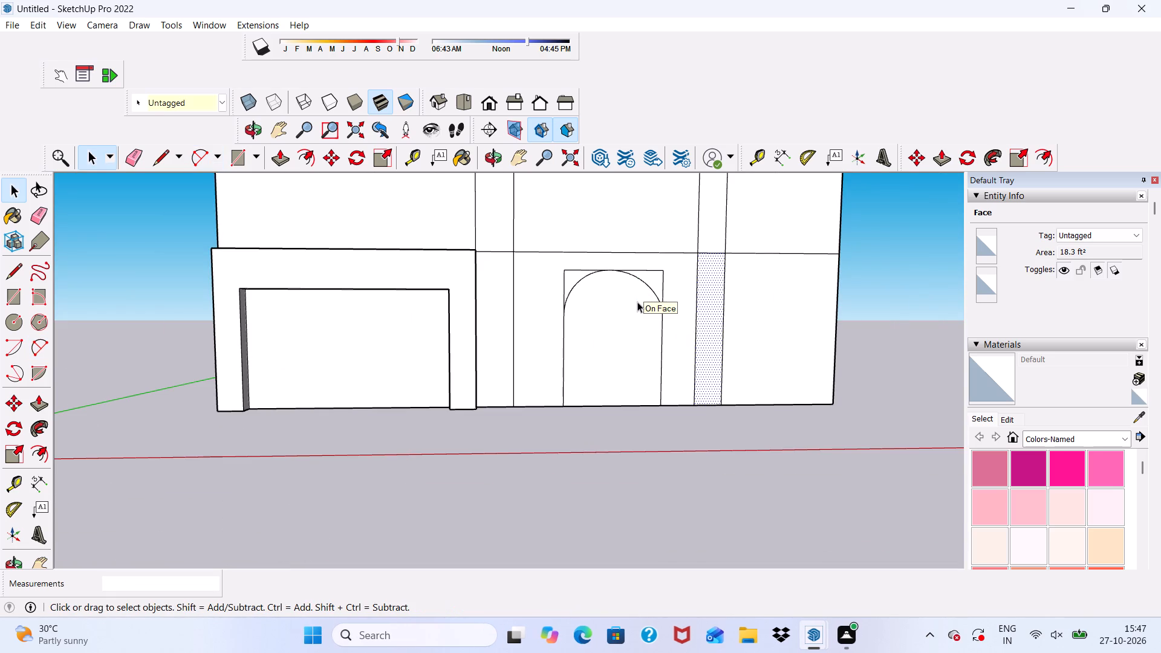
Erase the rectangle's leftover top and side edge segments outside both arcs, leaving only the arched outline.
{"action": "scroll", "coordinate": [547, 279], "scroll_direction": "up", "scroll_amount": 1}
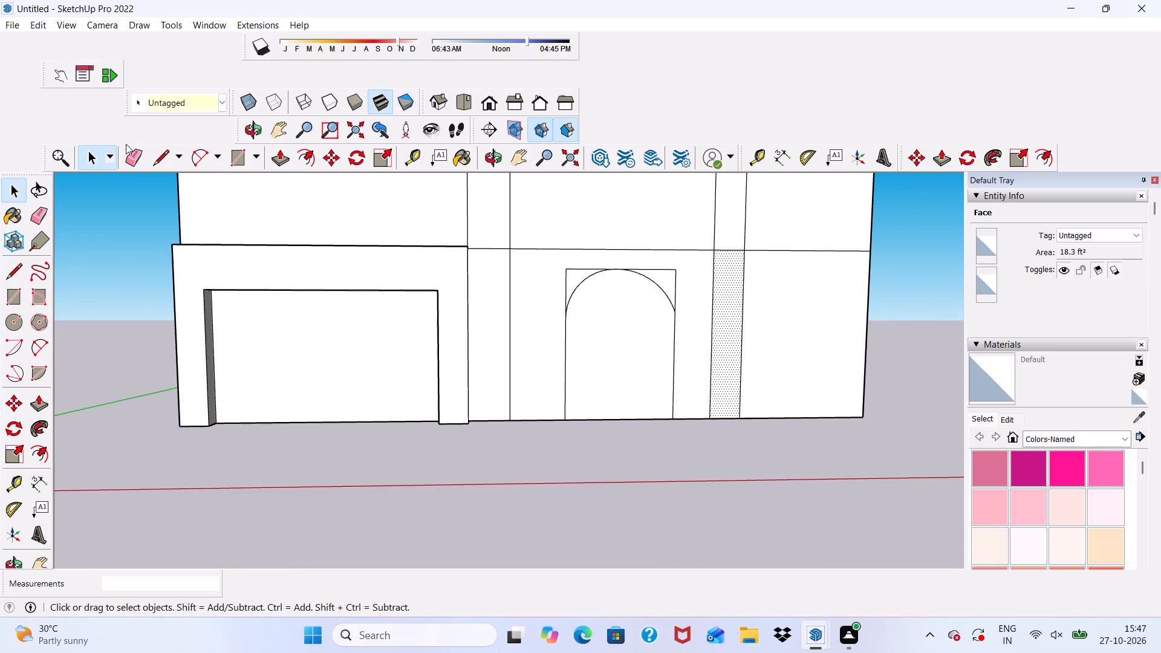
{"action": "left_click", "coordinate": [129, 148]}
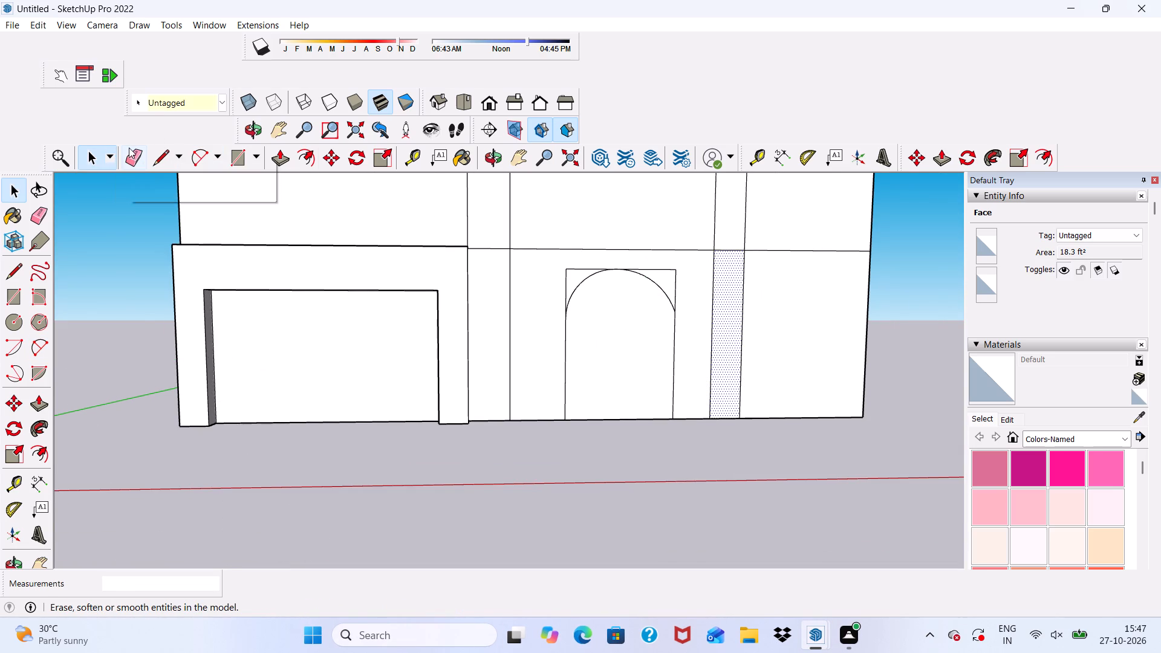
{"action": "scroll", "coordinate": [701, 319], "scroll_direction": "up", "scroll_amount": 8}
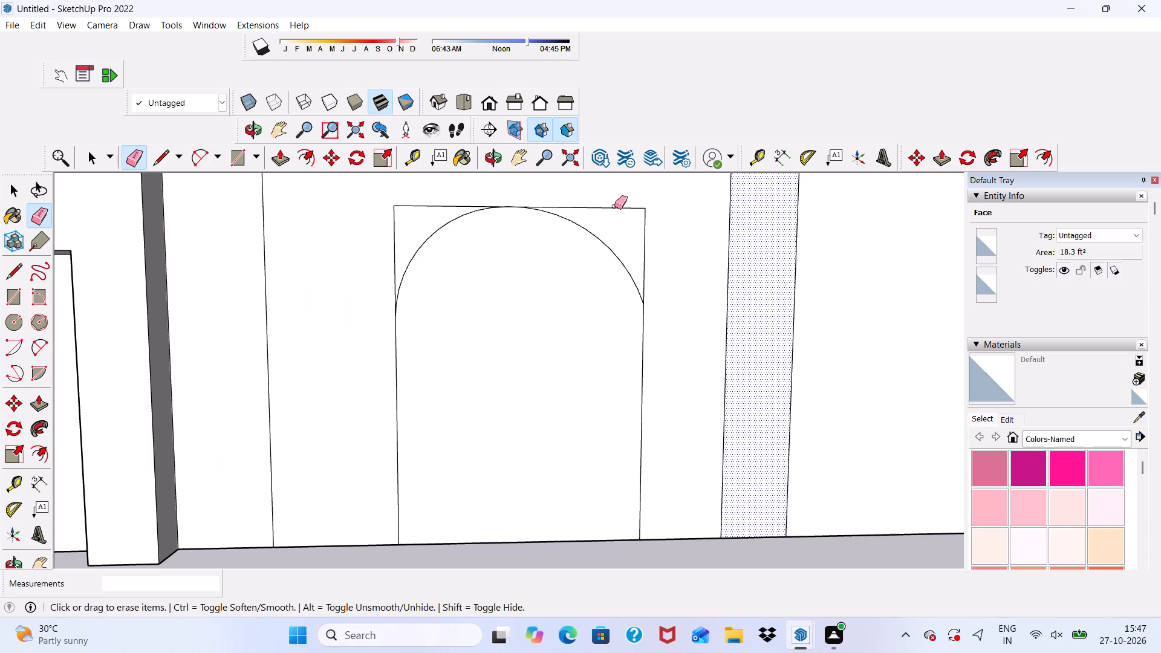
{"action": "left_click", "coordinate": [614, 206]}
{"action": "left_click", "coordinate": [614, 206]}
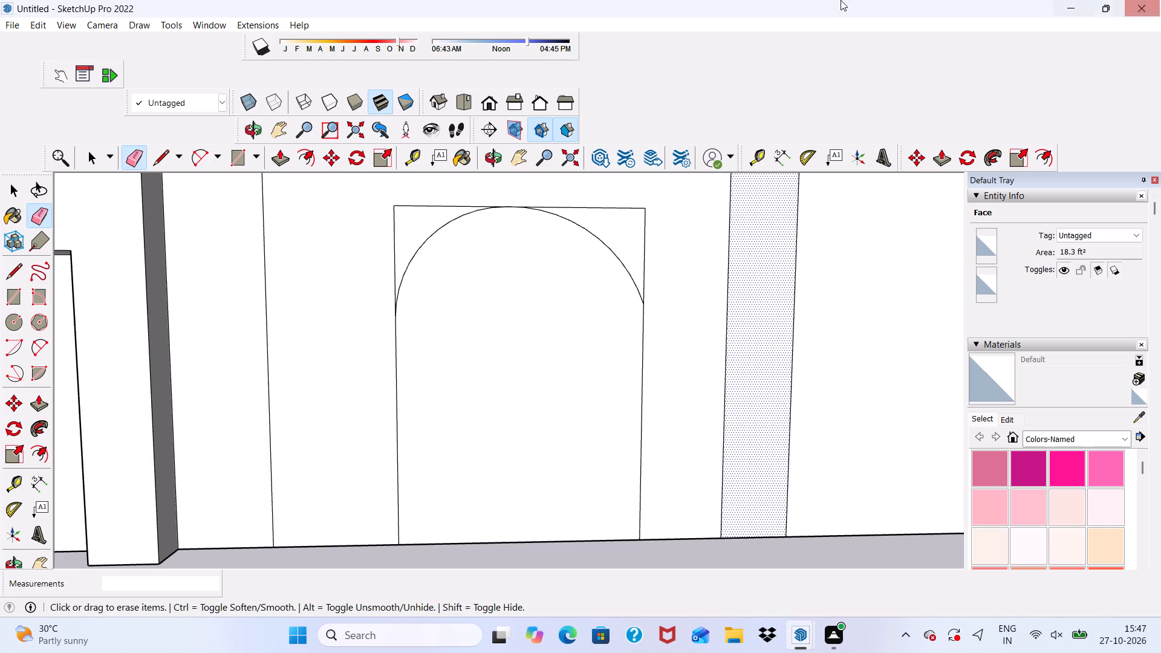
{"action": "left_click_drag", "start_coordinate": [614, 207], "coordinate": [645, 261]}
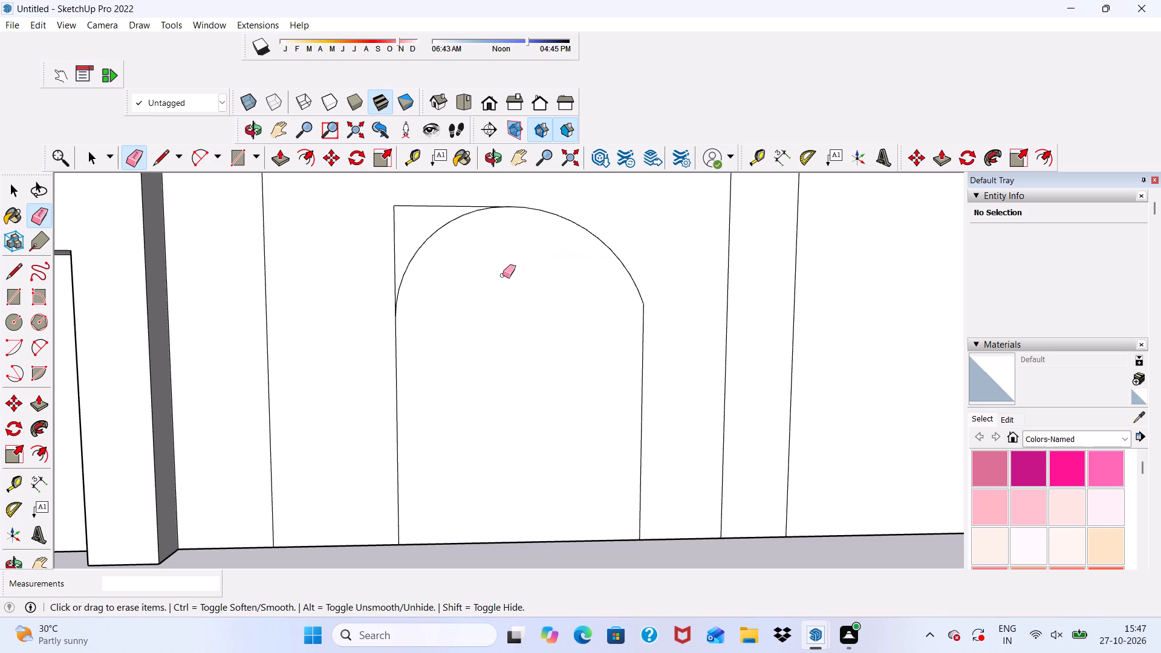
{"action": "scroll", "coordinate": [452, 224], "scroll_direction": "up", "scroll_amount": 4}
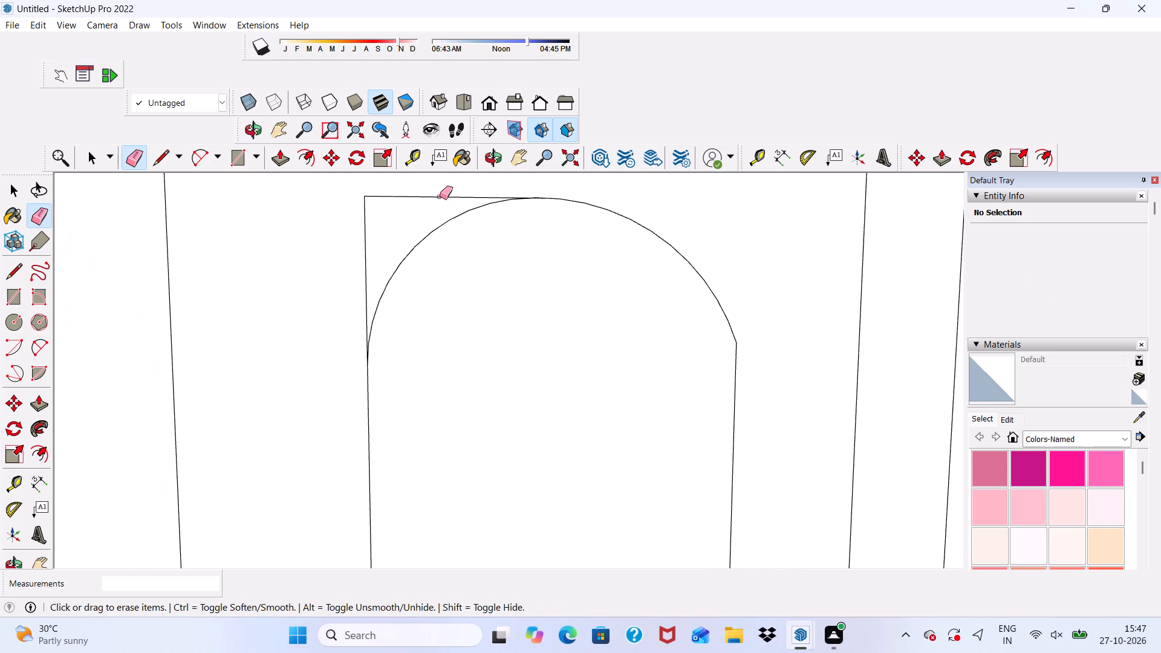
{"action": "left_click", "coordinate": [440, 197]}
{"action": "left_click_drag", "start_coordinate": [376, 232], "coordinate": [356, 255]}
{"action": "scroll", "coordinate": [355, 244], "scroll_direction": "down", "scroll_amount": 5}
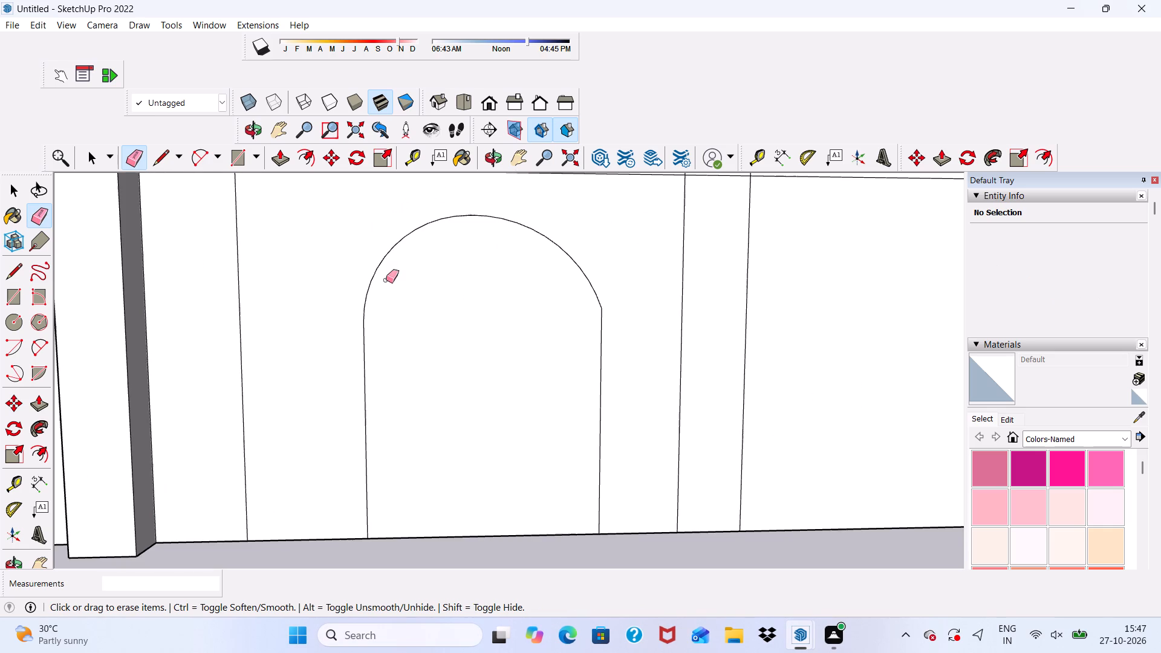
{"action": "middle_click_drag", "start_coordinate": [466, 305], "coordinate": [568, 314]}
{"action": "key", "text": "space"}
Offset the arched face's outline outward by 6".
{"action": "scroll", "coordinate": [510, 333], "scroll_direction": "down", "scroll_amount": 6}
{"action": "middle_click_drag", "start_coordinate": [435, 391], "coordinate": [435, 391]}
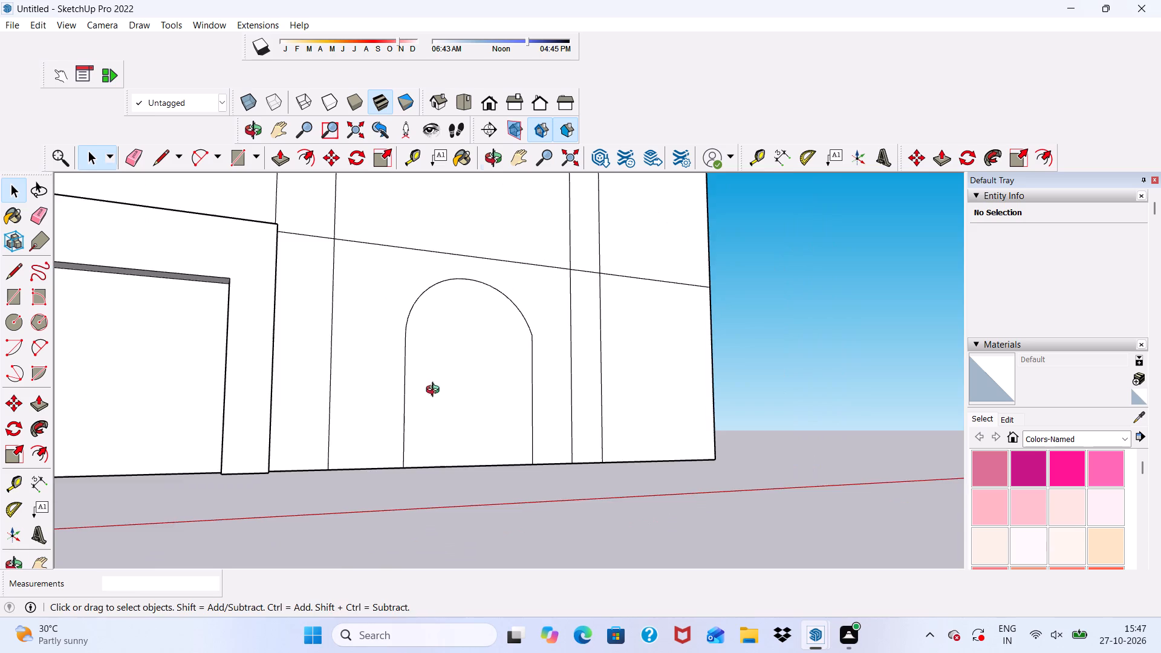
{"action": "middle_click_drag", "start_coordinate": [435, 391], "coordinate": [270, 406]}
{"action": "scroll", "coordinate": [270, 406], "scroll_direction": "down", "scroll_amount": 1}
{"action": "left_click", "coordinate": [487, 102]}
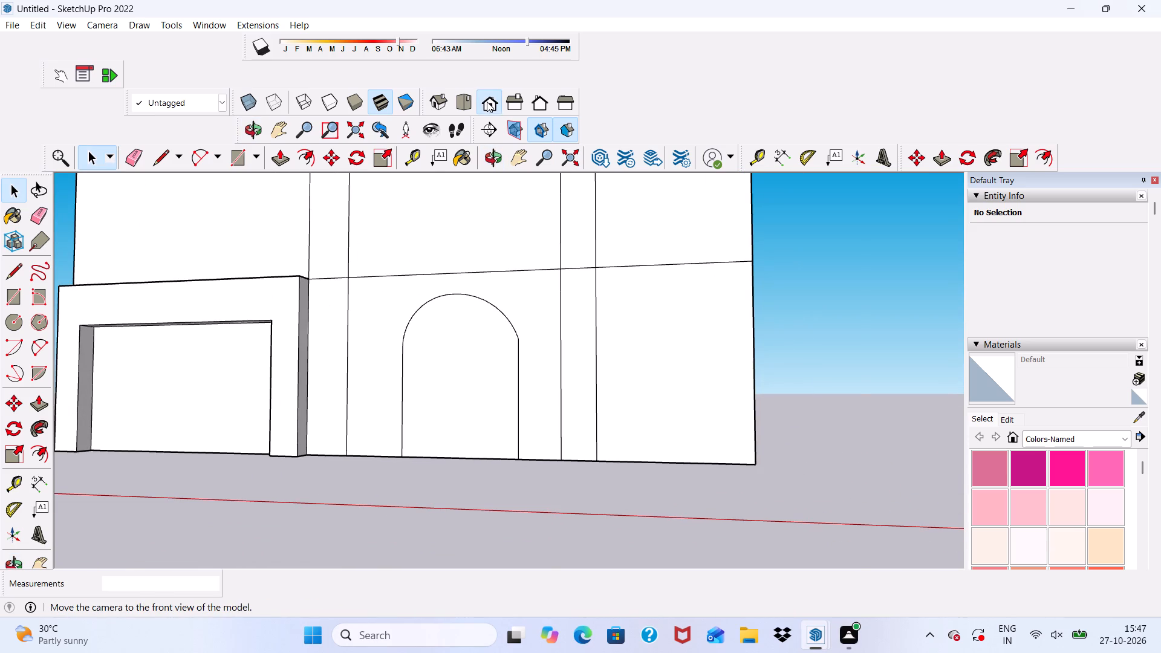
{"action": "scroll", "coordinate": [518, 298], "scroll_direction": "down", "scroll_amount": 5}
{"action": "middle_click_drag", "start_coordinate": [570, 453], "coordinate": [578, 409]}
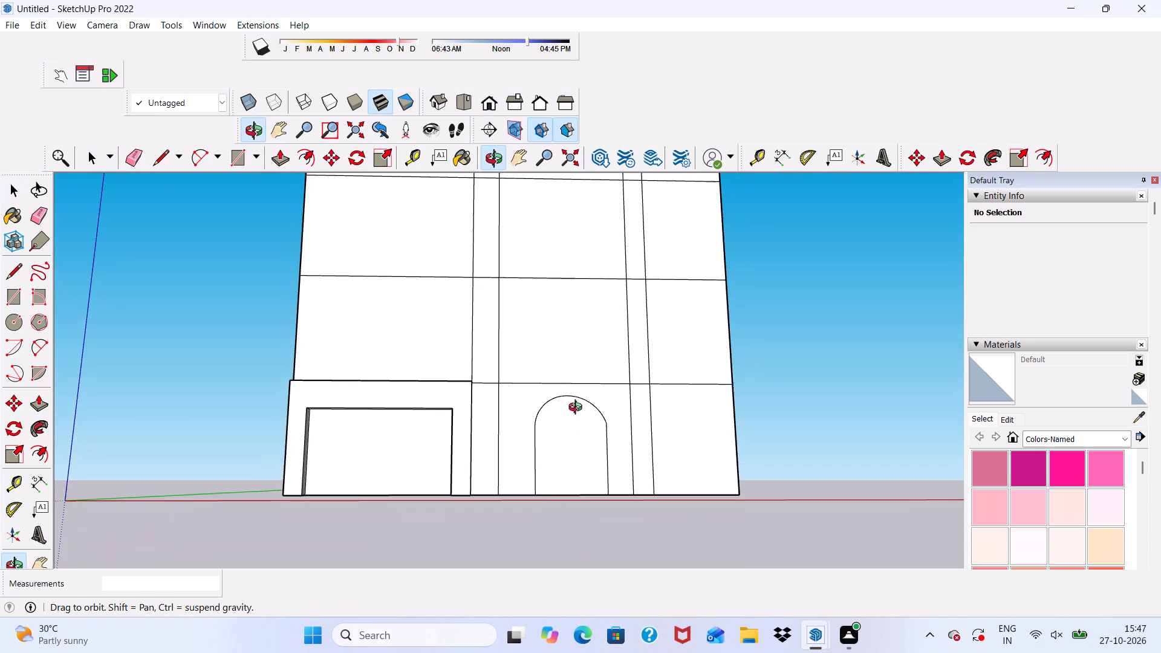
{"action": "middle_click_drag", "start_coordinate": [578, 409], "coordinate": [585, 445]}
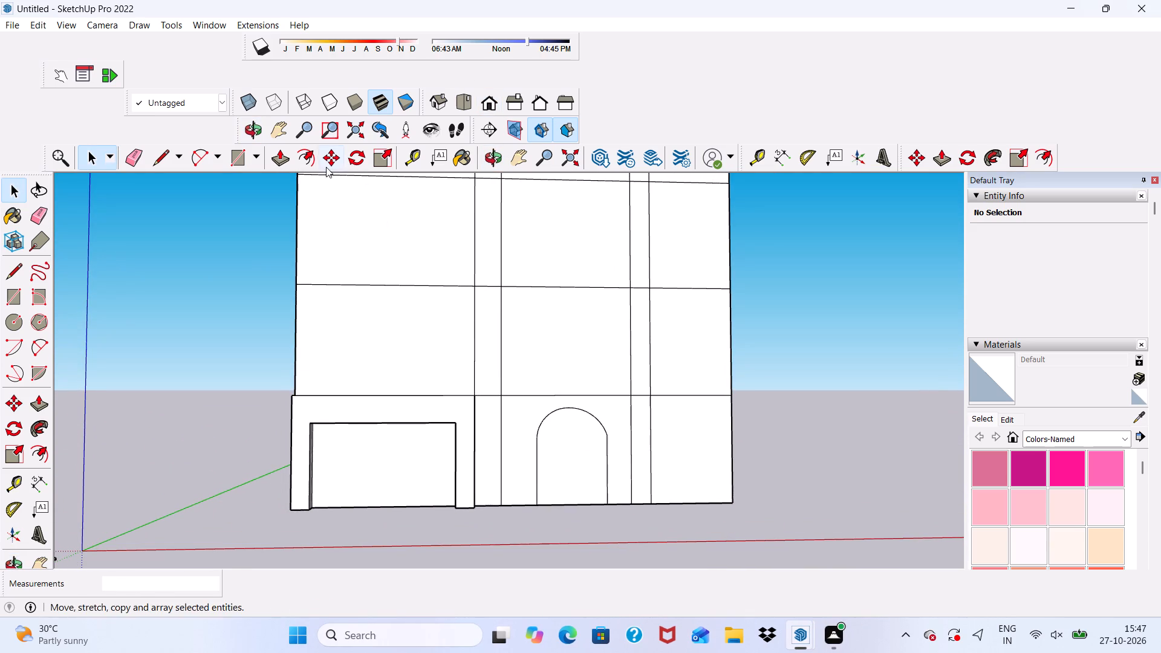
{"action": "left_click", "coordinate": [550, 472]}
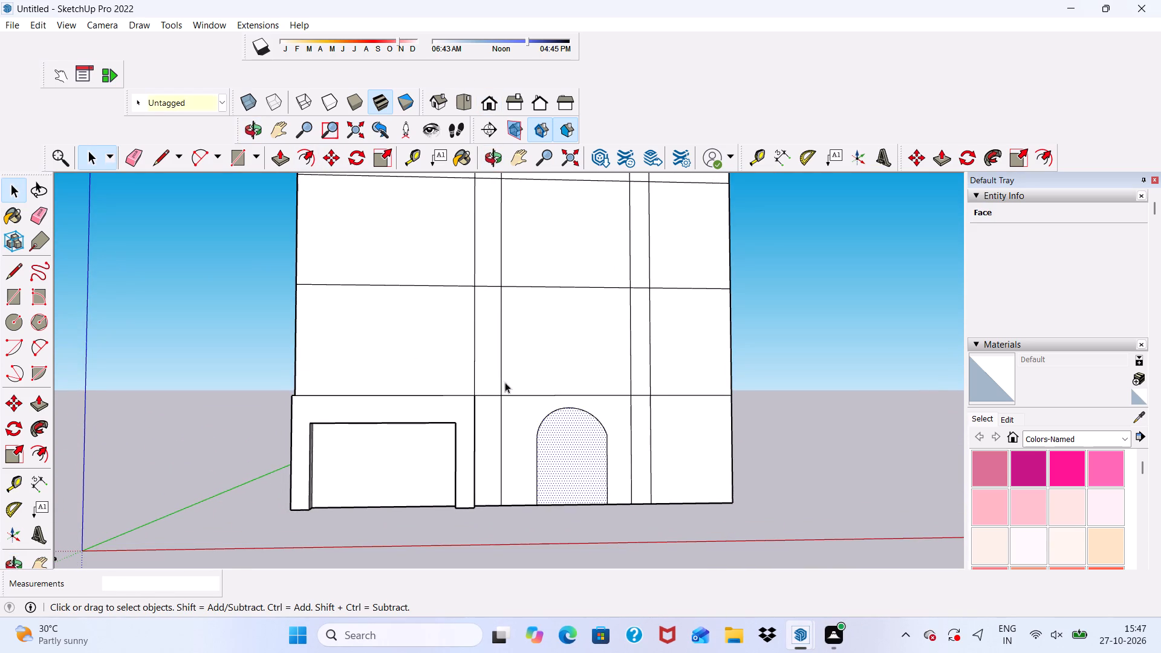
{"action": "left_click", "coordinate": [302, 158]}
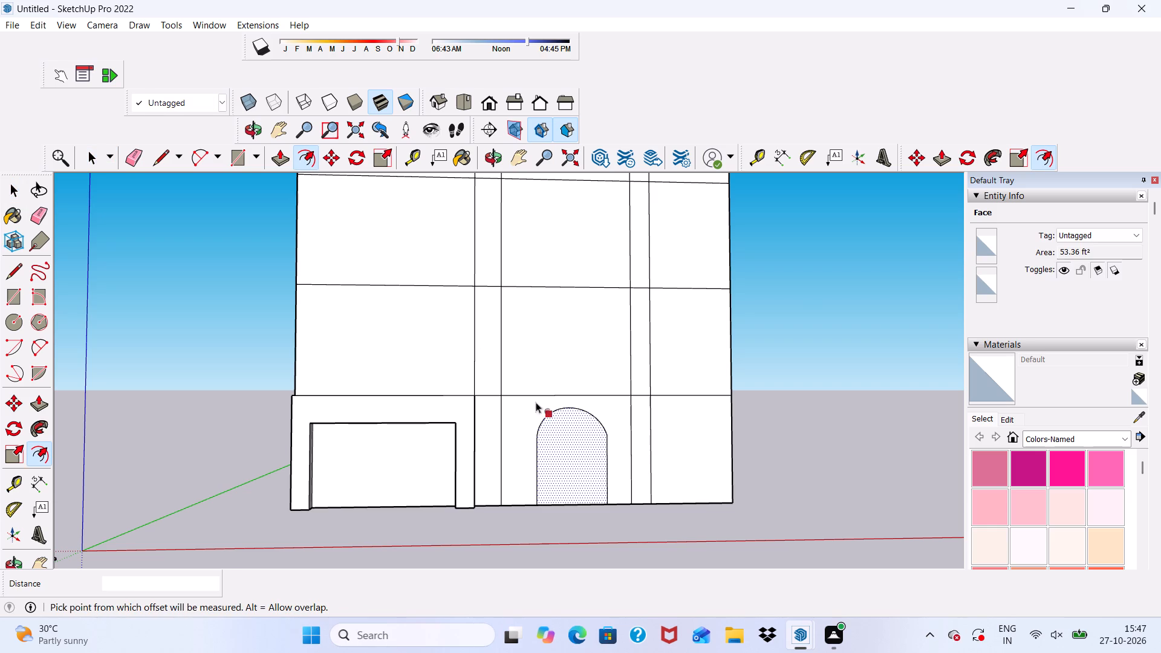
{"action": "left_click", "coordinate": [538, 455]}
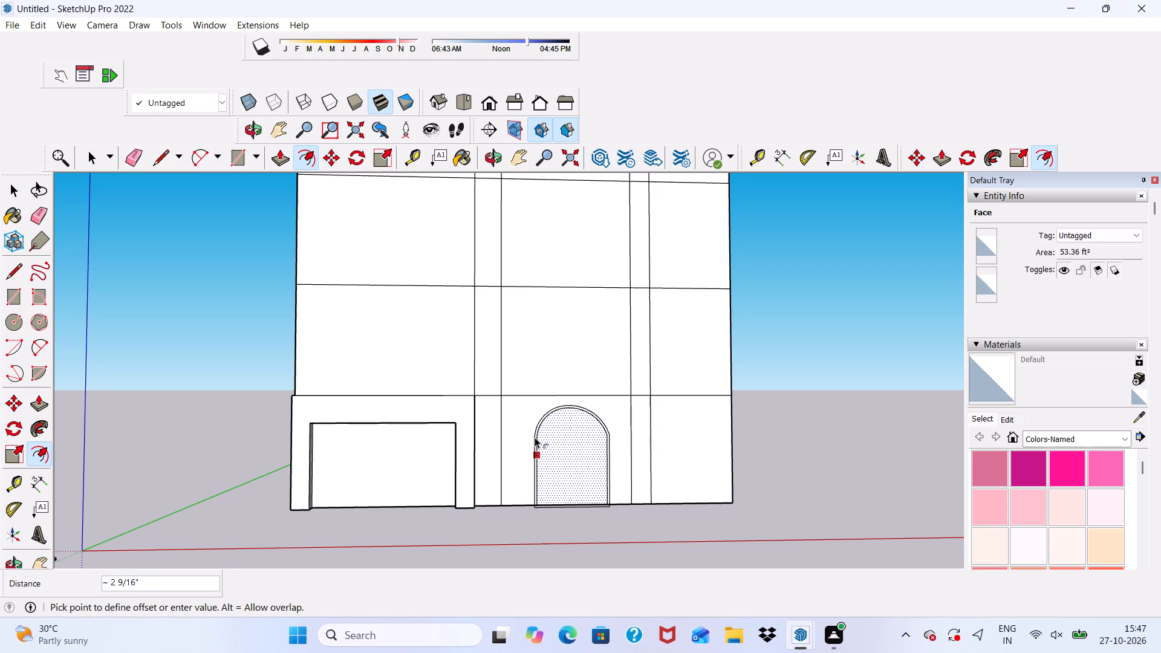
{"action": "scroll", "coordinate": [535, 437], "scroll_direction": "up", "scroll_amount": 4}
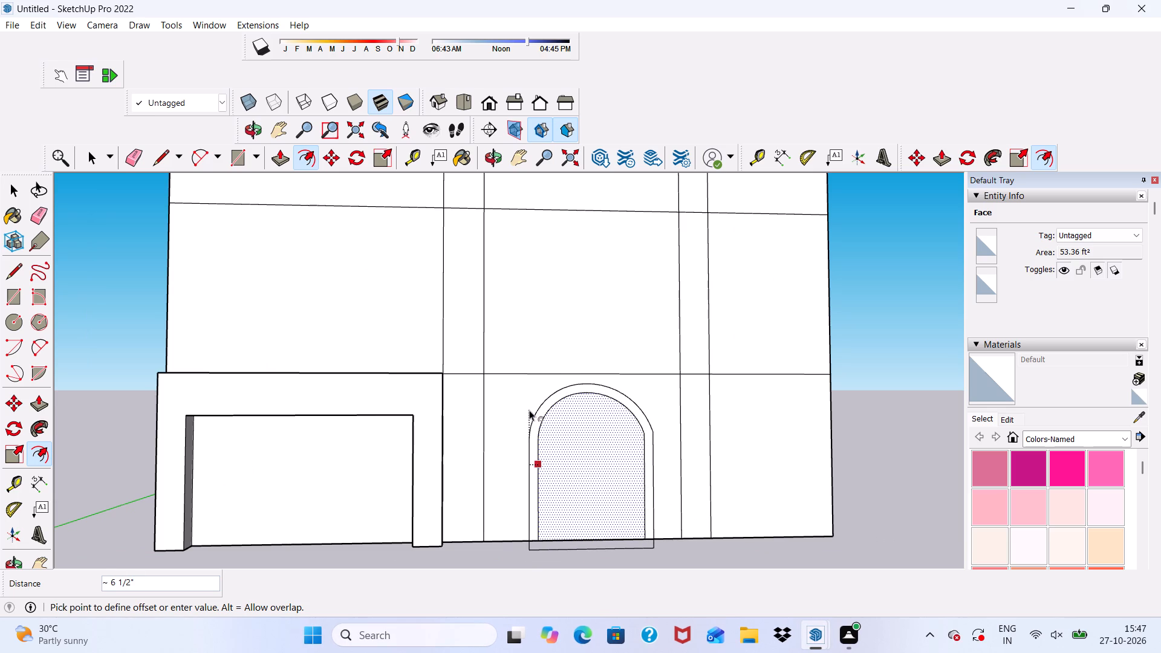
{"action": "key", "text": "6"}
{"action": "key", "text": "shift+quotedbl"}
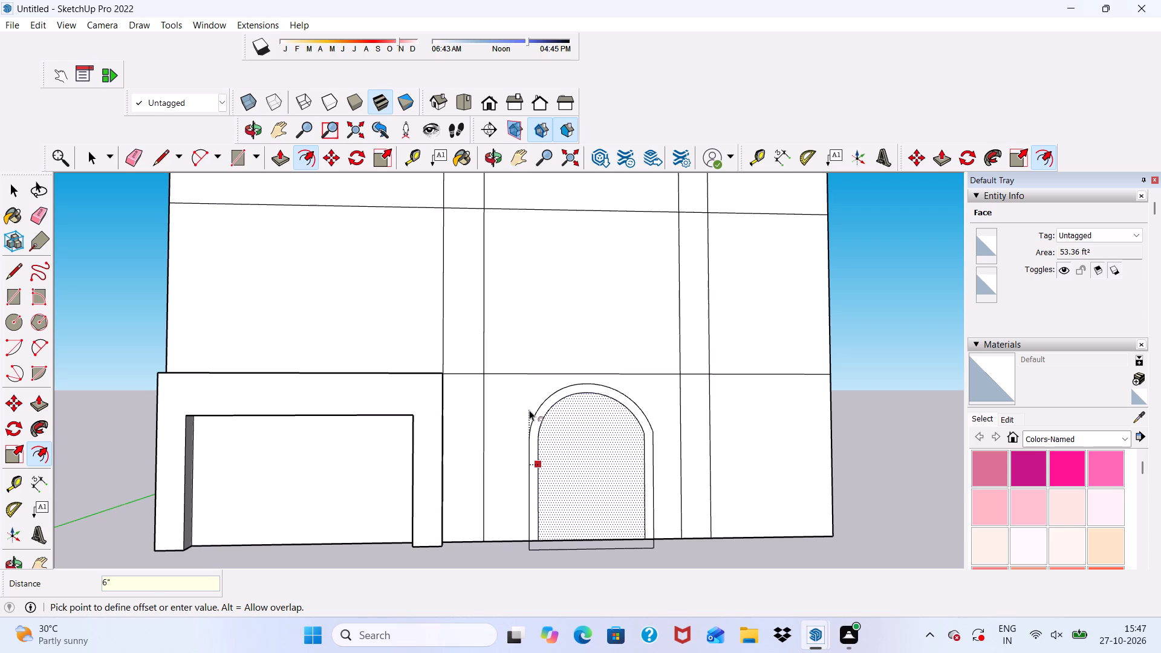
{"action": "key", "text": "Return"}
Erase the parts of the offset outline that extend below the wall's base edge: the bottom line and both short side stubs.
{"action": "scroll", "coordinate": [529, 410], "scroll_direction": "down", "scroll_amount": 8}
{"action": "scroll", "coordinate": [533, 448], "scroll_direction": "up", "scroll_amount": 1}
{"action": "middle_click_drag", "start_coordinate": [533, 448], "coordinate": [494, 466]}
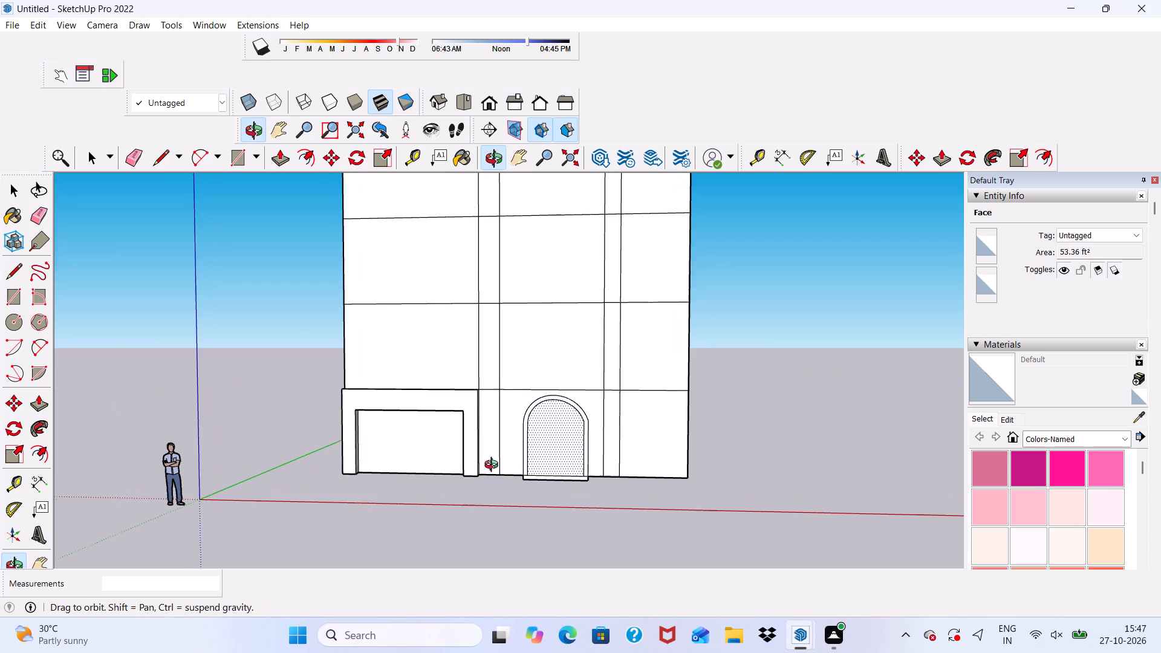
{"action": "middle_click_drag", "start_coordinate": [494, 466], "coordinate": [493, 466]}
{"action": "key", "text": "space"}
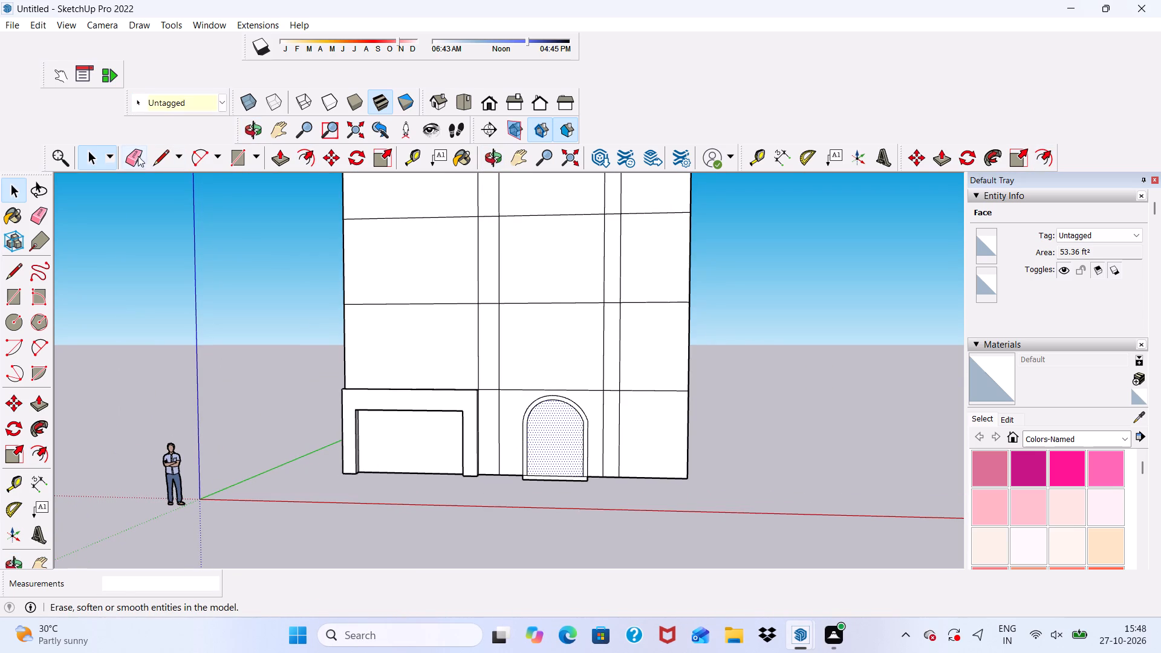
{"action": "left_click", "coordinate": [132, 154]}
{"action": "scroll", "coordinate": [562, 588], "scroll_direction": "up", "scroll_amount": 20}
{"action": "scroll", "coordinate": [562, 588], "scroll_direction": "up", "scroll_amount": 3}
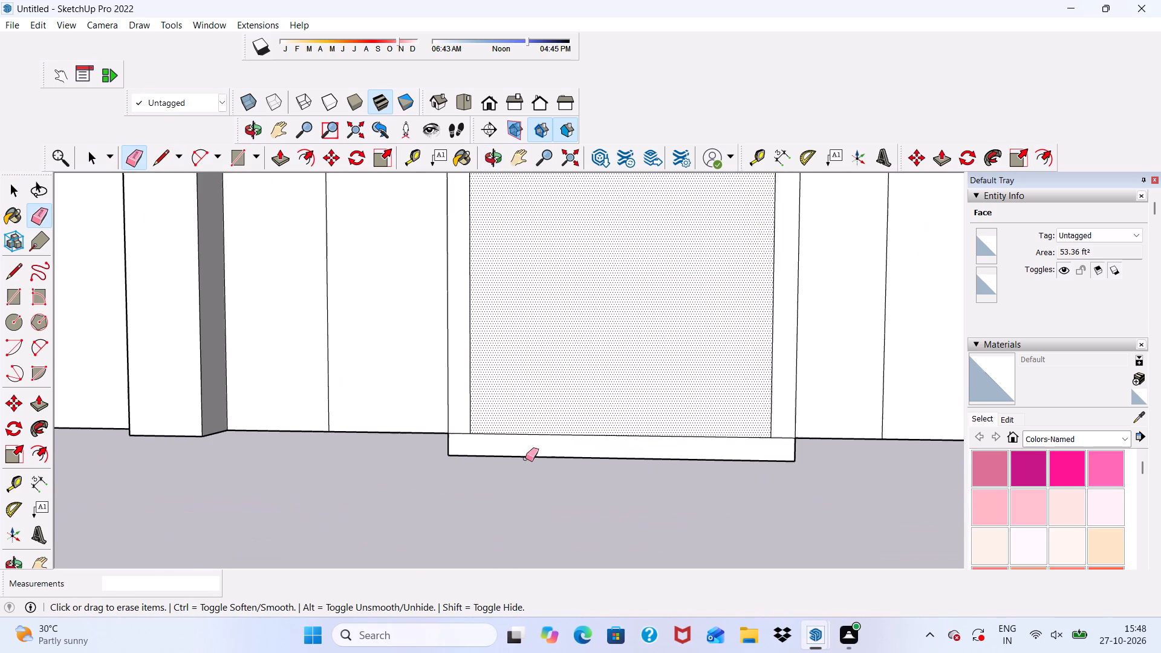
{"action": "left_click", "coordinate": [525, 457]}
{"action": "scroll", "coordinate": [455, 455], "scroll_direction": "up", "scroll_amount": 1}
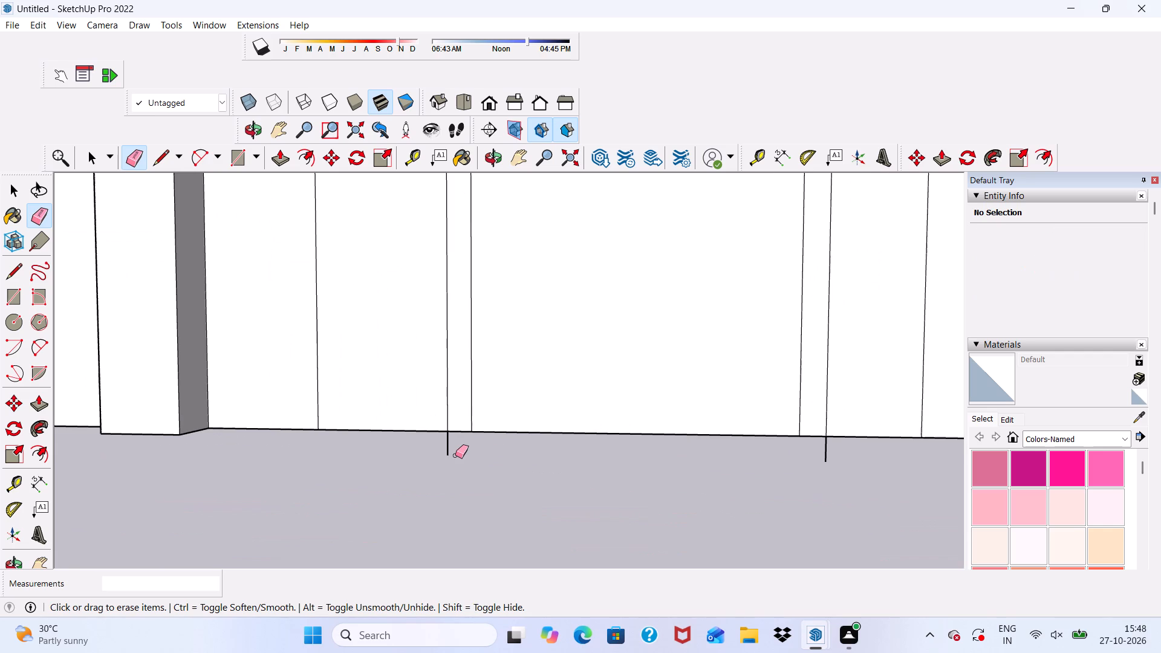
{"action": "left_click_drag", "start_coordinate": [446, 446], "coordinate": [446, 453]}
{"action": "left_click", "coordinate": [449, 447]}
{"action": "scroll", "coordinate": [417, 444], "scroll_direction": "down", "scroll_amount": 6}
{"action": "scroll", "coordinate": [668, 481], "scroll_direction": "up", "scroll_amount": 7}
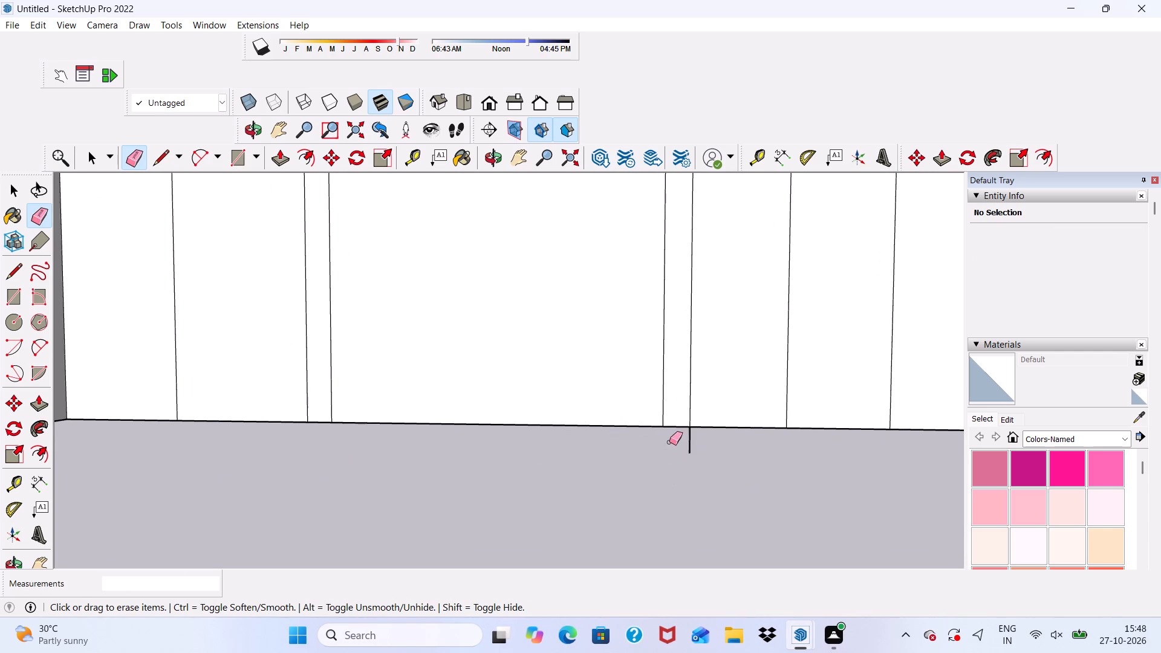
{"action": "left_click", "coordinate": [691, 448]}
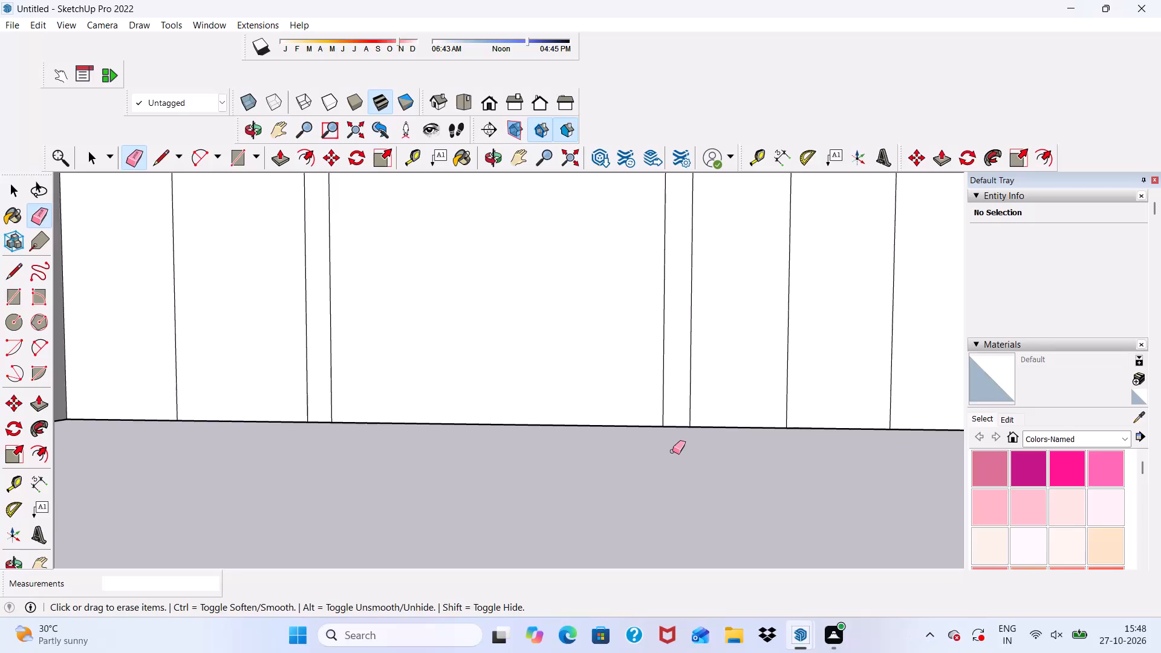
Push the arched face 9" inward to cut the opening through the front wall.
{"action": "key", "text": "space"}
{"action": "left_click", "coordinate": [608, 386]}
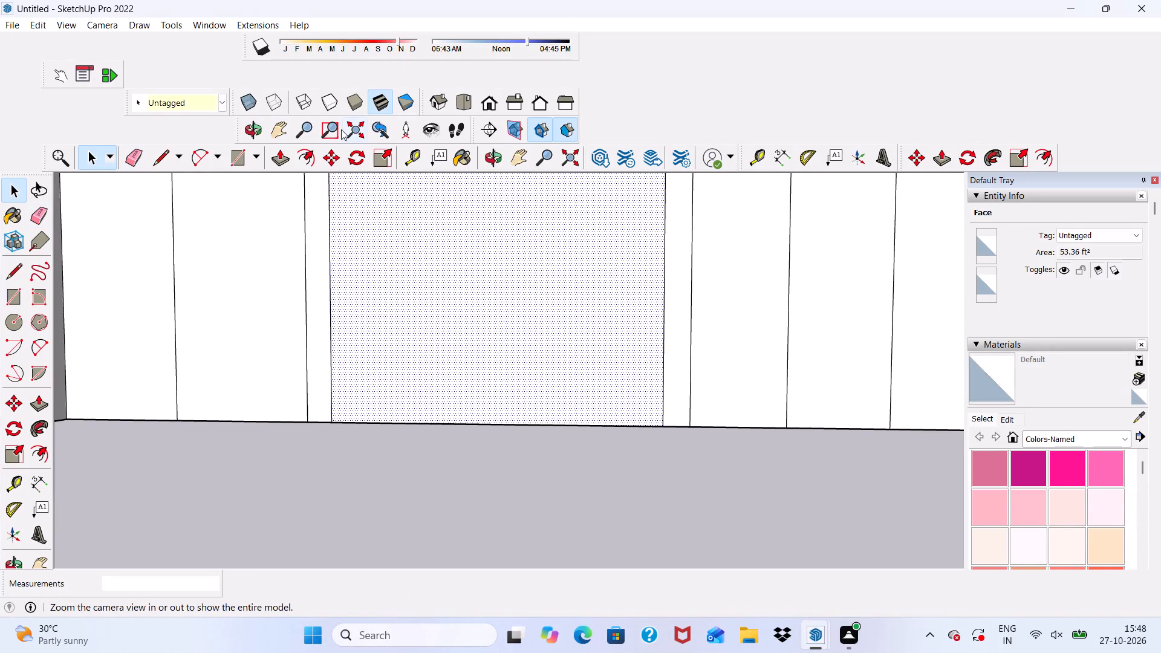
{"action": "left_click", "coordinate": [283, 154]}
{"action": "left_click", "coordinate": [513, 360]}
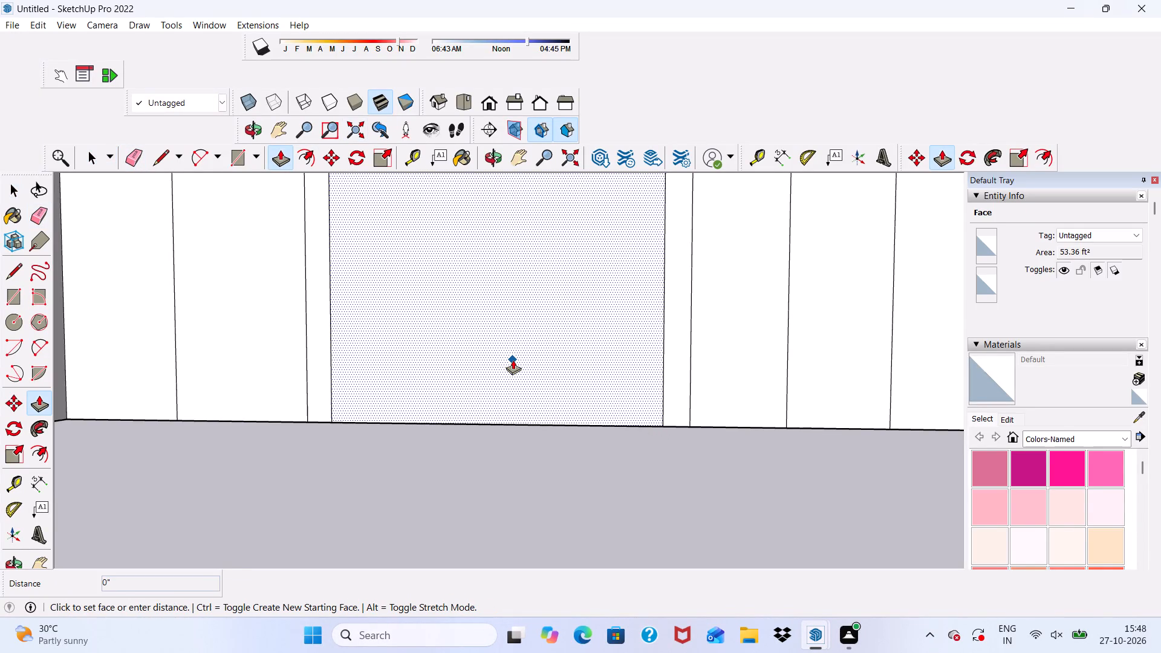
{"action": "left_click", "coordinate": [518, 343]}
Pull the arched border band around the opening outward 6".
{"action": "scroll", "coordinate": [457, 361], "scroll_direction": "down", "scroll_amount": 5}
{"action": "middle_click_drag", "start_coordinate": [458, 370], "coordinate": [481, 392]}
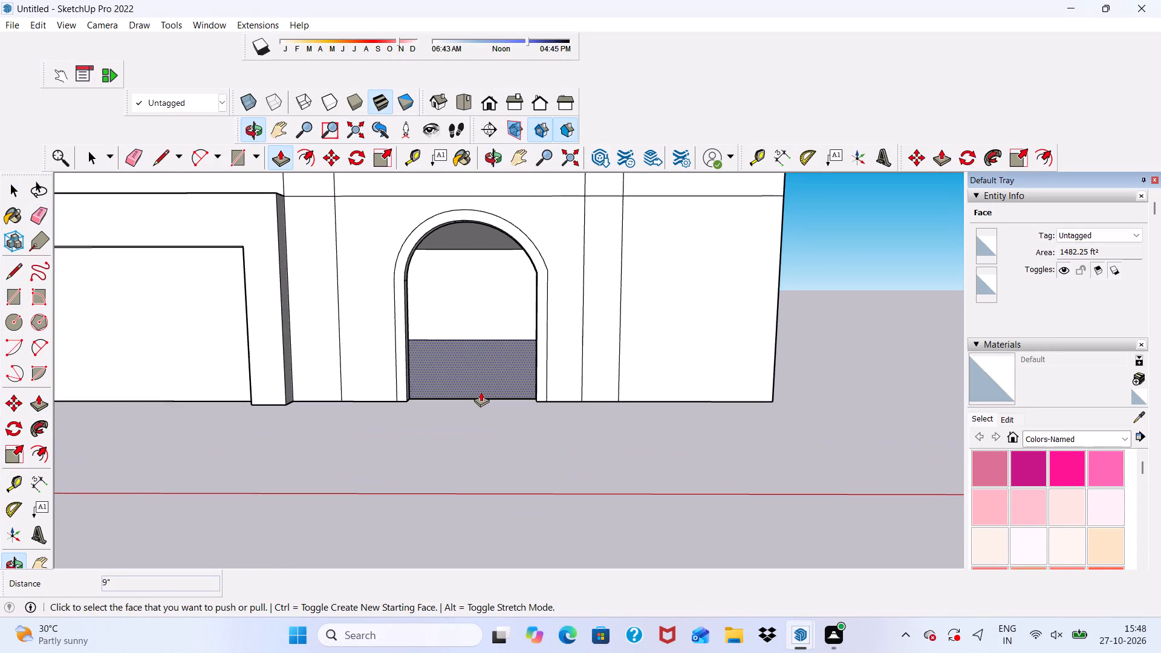
{"action": "scroll", "coordinate": [471, 326], "scroll_direction": "up", "scroll_amount": 5}
{"action": "scroll", "coordinate": [471, 326], "scroll_direction": "down", "scroll_amount": 1}
{"action": "middle_click_drag", "start_coordinate": [461, 325], "coordinate": [480, 332]}
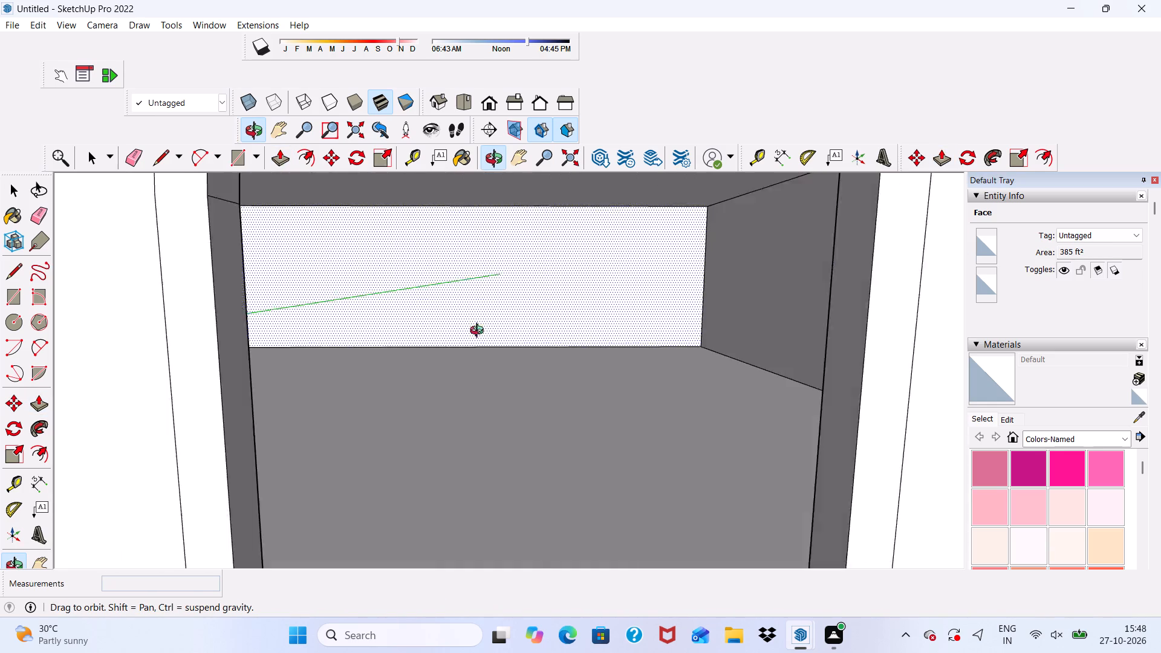
{"action": "middle_click_drag", "start_coordinate": [480, 332], "coordinate": [487, 332]}
{"action": "scroll", "coordinate": [445, 303], "scroll_direction": "down", "scroll_amount": 17}
{"action": "middle_click_drag", "start_coordinate": [558, 302], "coordinate": [537, 334]}
{"action": "scroll", "coordinate": [529, 293], "scroll_direction": "up", "scroll_amount": 17}
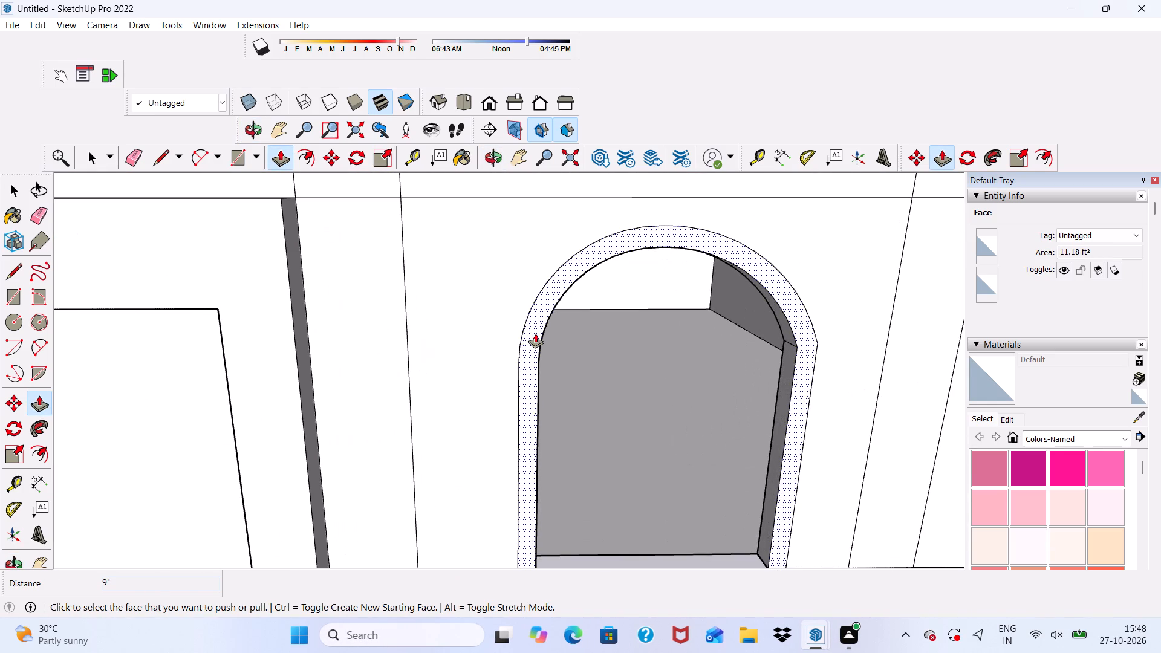
{"action": "left_click", "coordinate": [535, 333]}
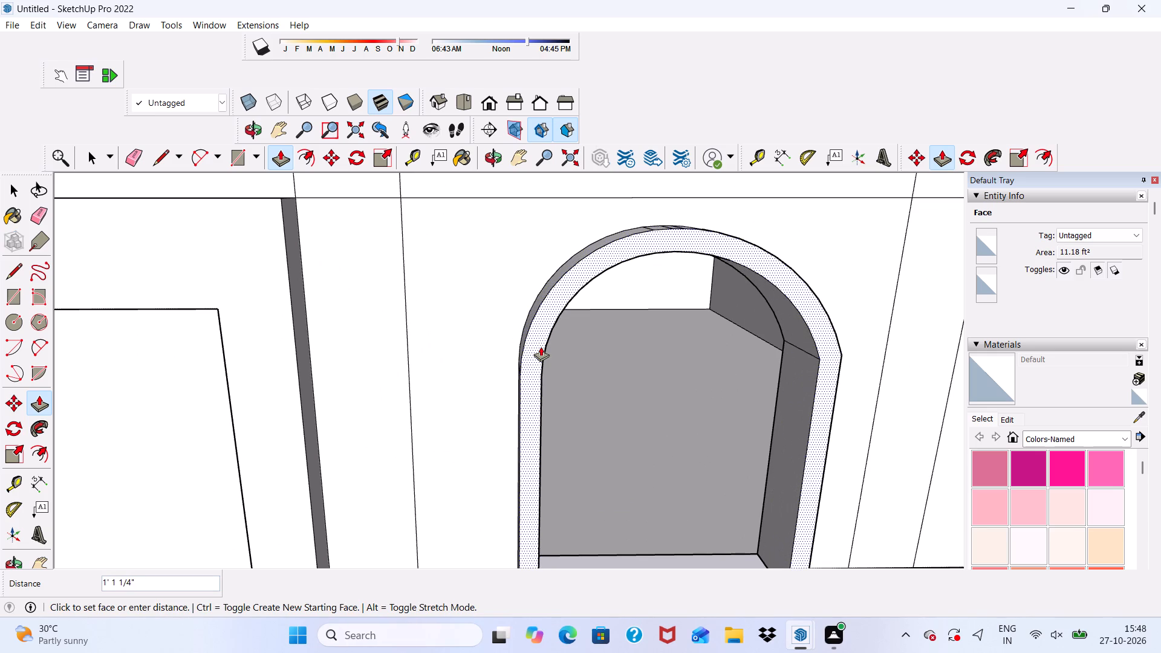
{"action": "key", "text": "3"}
{"action": "key", "text": "BackSpace"}
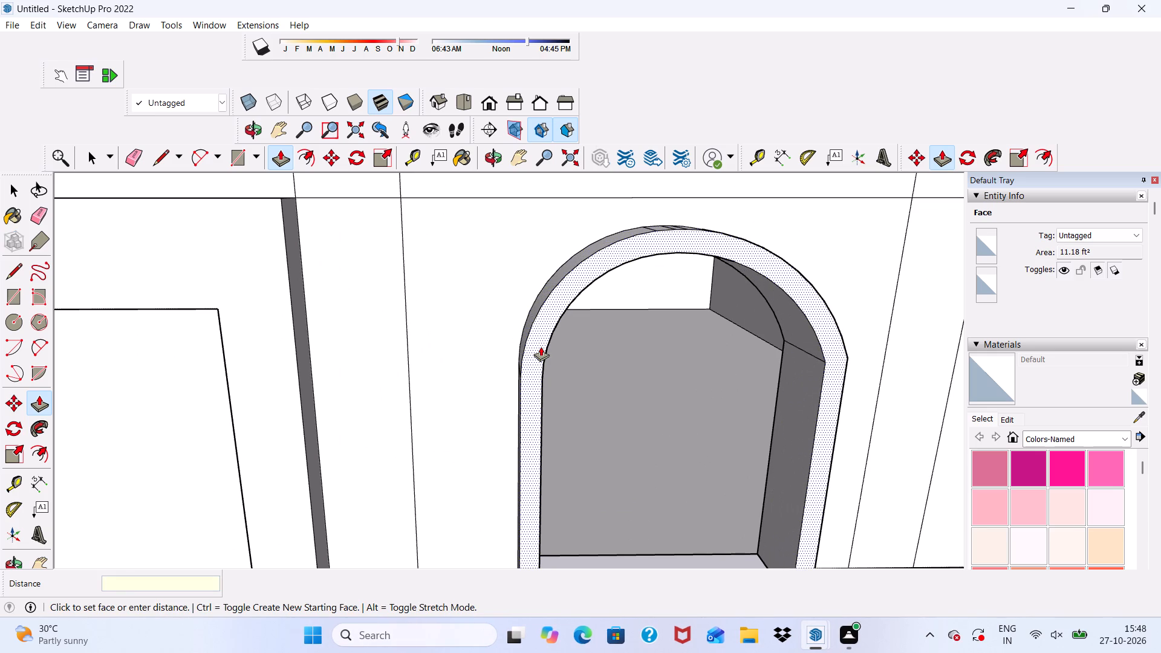
{"action": "key", "text": "6"}
{"action": "key", "text": "shift+quotedbl"}
{"action": "key", "text": "Return"}
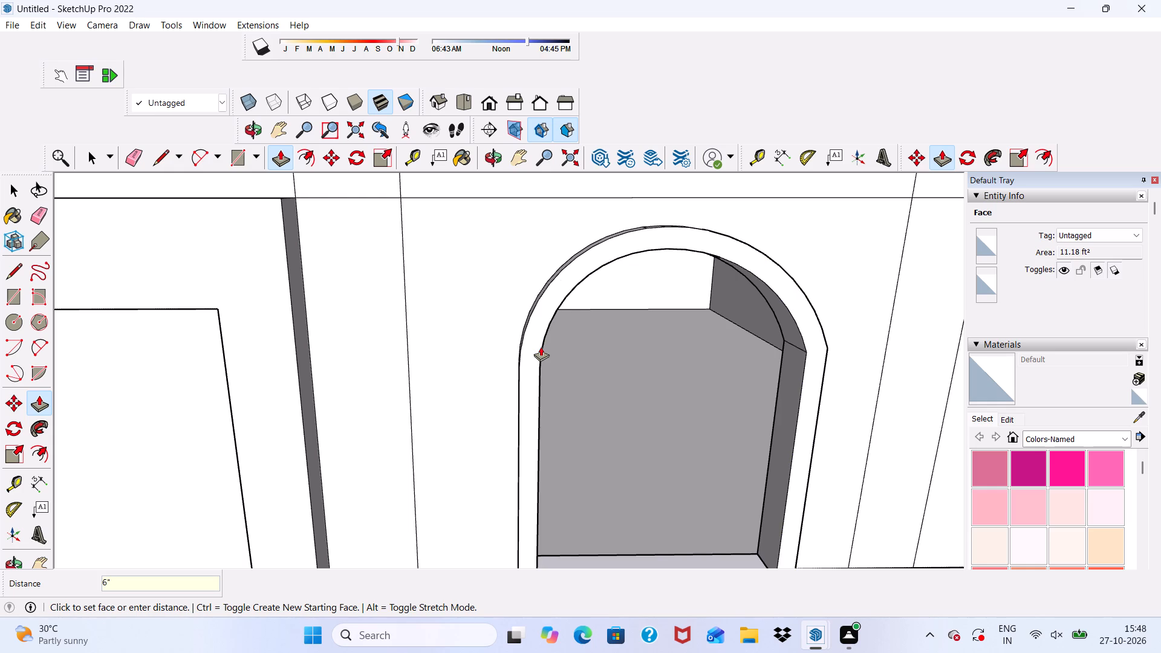
Pull the wall panel surrounding the arch outward 6", flush with the front face of the arched band.
{"action": "scroll", "coordinate": [532, 356], "scroll_direction": "down", "scroll_amount": 8}
{"action": "scroll", "coordinate": [501, 319], "scroll_direction": "up", "scroll_amount": 5}
{"action": "left_click", "coordinate": [501, 302]}
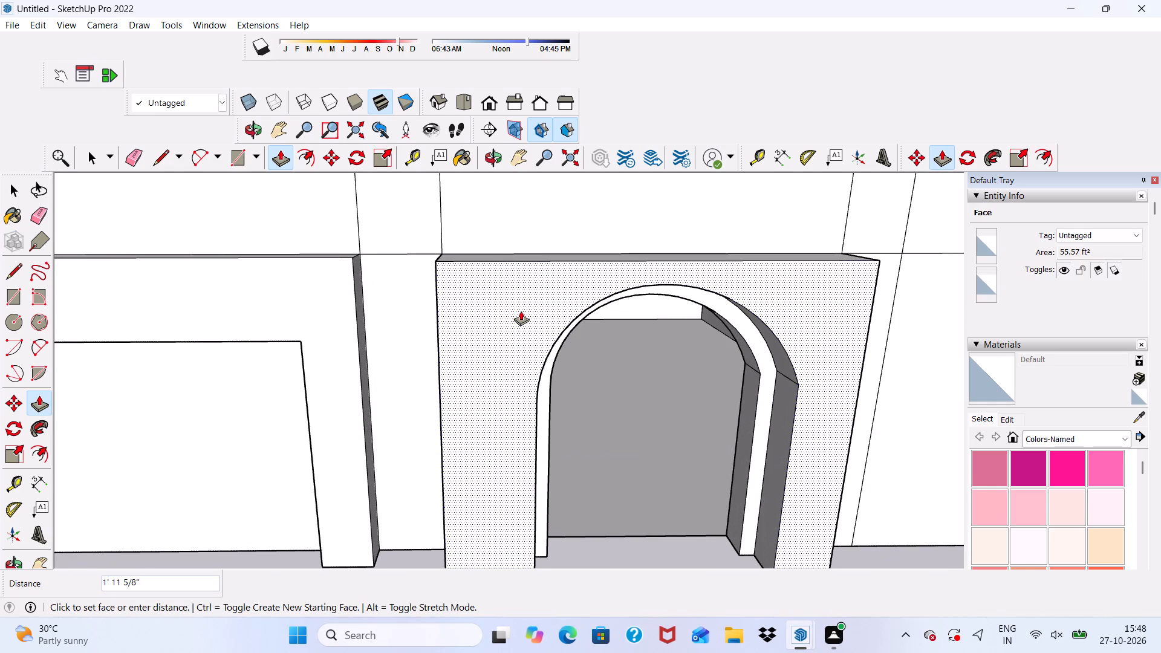
{"action": "scroll", "coordinate": [550, 377], "scroll_direction": "down", "scroll_amount": 4}
{"action": "scroll", "coordinate": [534, 364], "scroll_direction": "up", "scroll_amount": 1}
{"action": "middle_click_drag", "start_coordinate": [532, 359], "coordinate": [492, 269]}
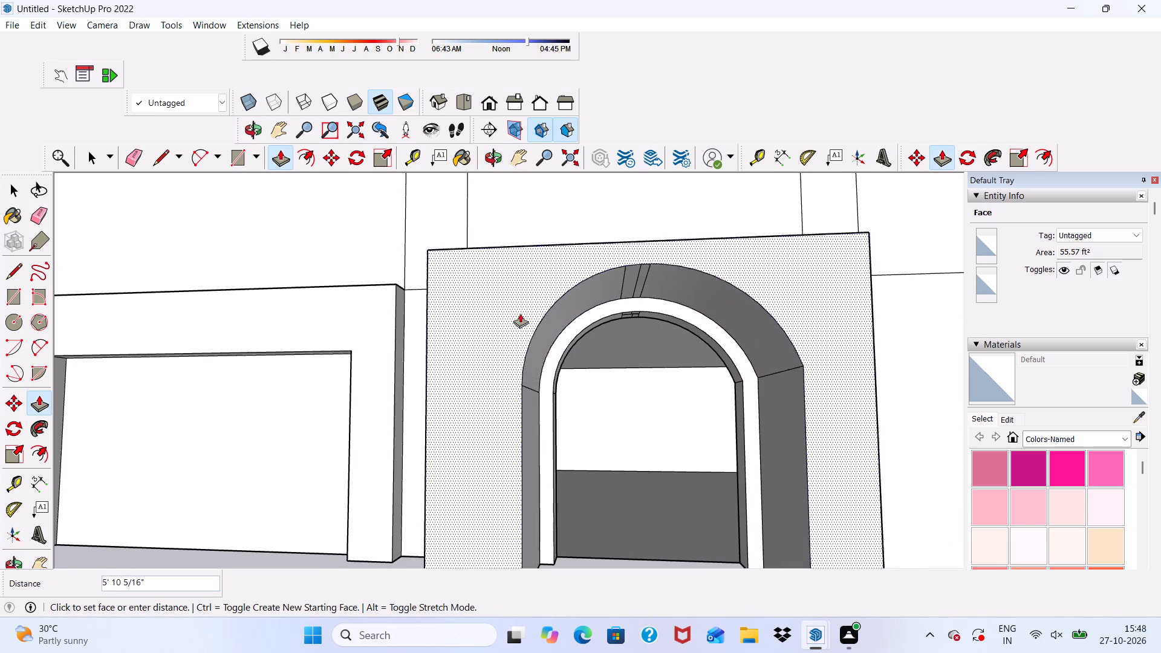
{"action": "scroll", "coordinate": [551, 408], "scroll_direction": "up", "scroll_amount": 4}
{"action": "left_click", "coordinate": [551, 424]}
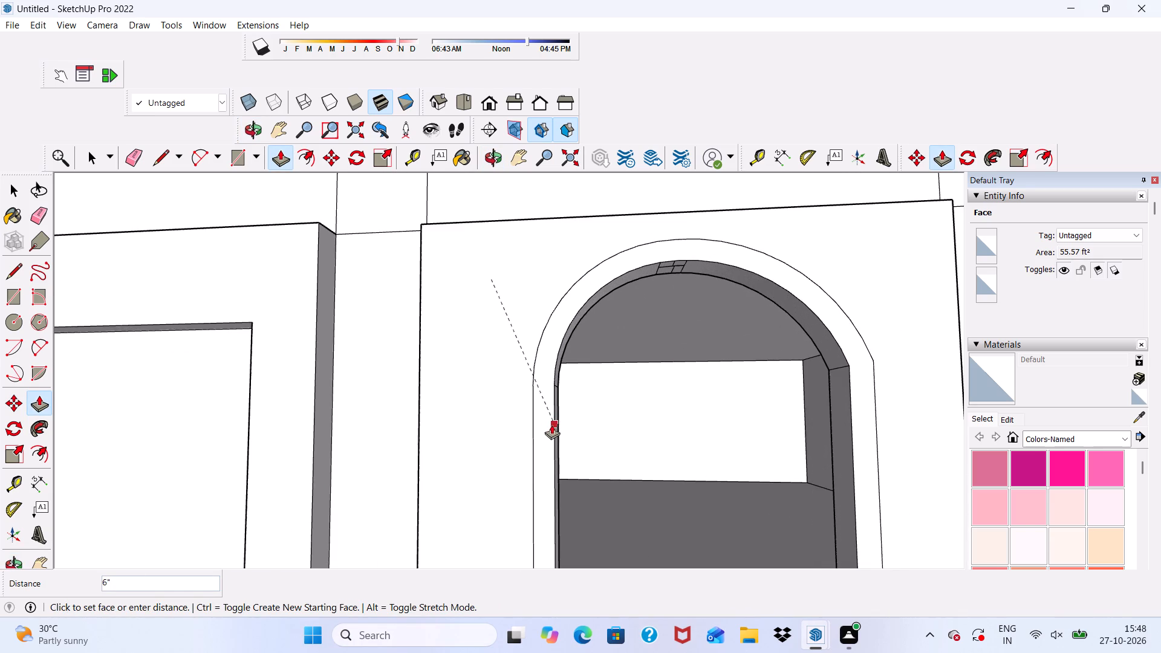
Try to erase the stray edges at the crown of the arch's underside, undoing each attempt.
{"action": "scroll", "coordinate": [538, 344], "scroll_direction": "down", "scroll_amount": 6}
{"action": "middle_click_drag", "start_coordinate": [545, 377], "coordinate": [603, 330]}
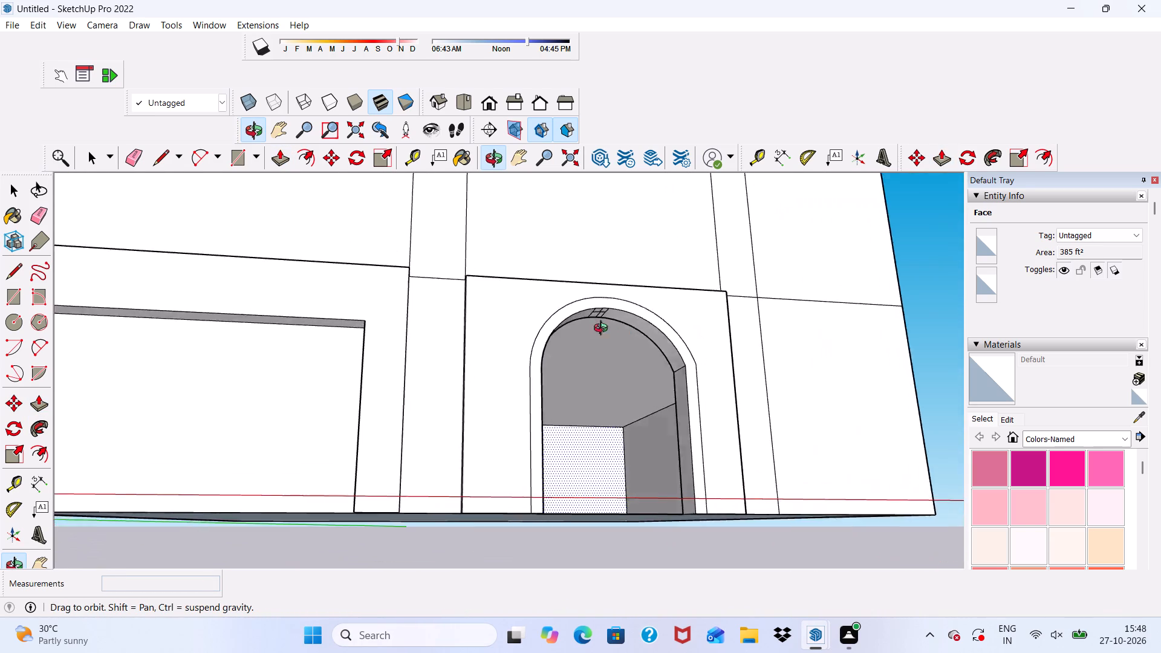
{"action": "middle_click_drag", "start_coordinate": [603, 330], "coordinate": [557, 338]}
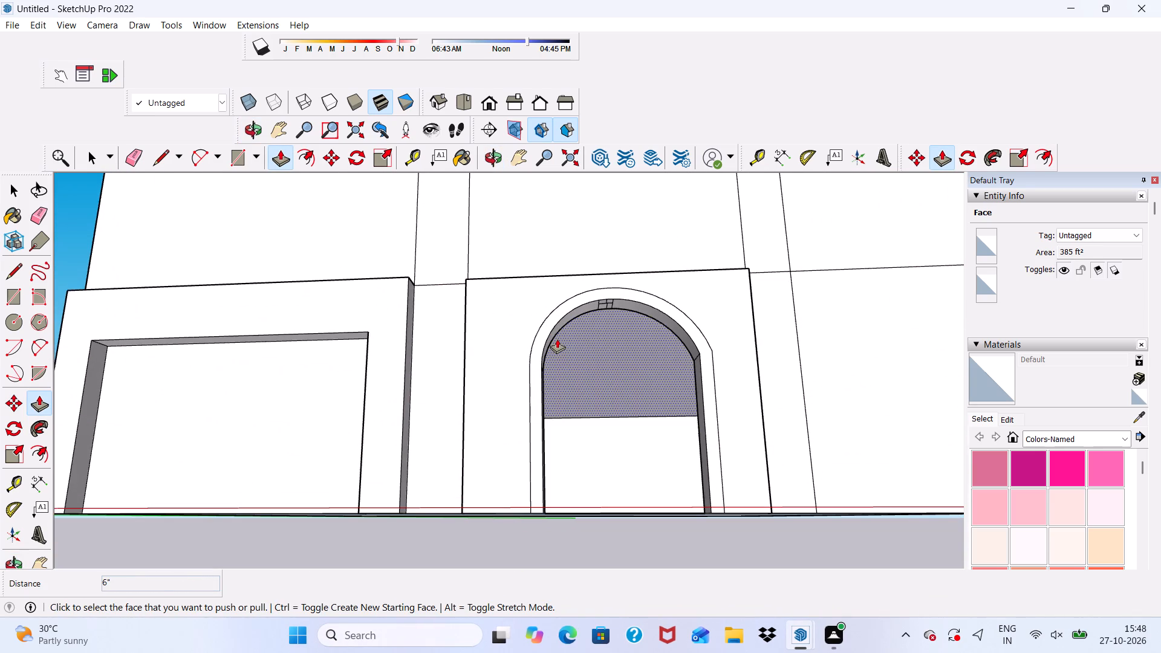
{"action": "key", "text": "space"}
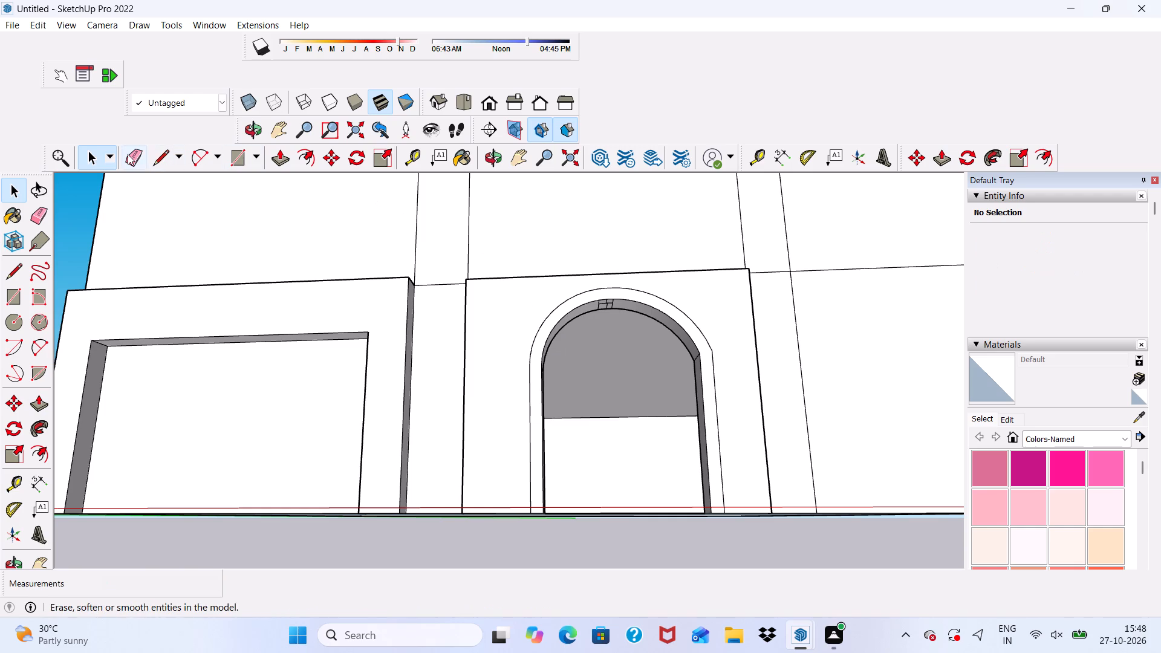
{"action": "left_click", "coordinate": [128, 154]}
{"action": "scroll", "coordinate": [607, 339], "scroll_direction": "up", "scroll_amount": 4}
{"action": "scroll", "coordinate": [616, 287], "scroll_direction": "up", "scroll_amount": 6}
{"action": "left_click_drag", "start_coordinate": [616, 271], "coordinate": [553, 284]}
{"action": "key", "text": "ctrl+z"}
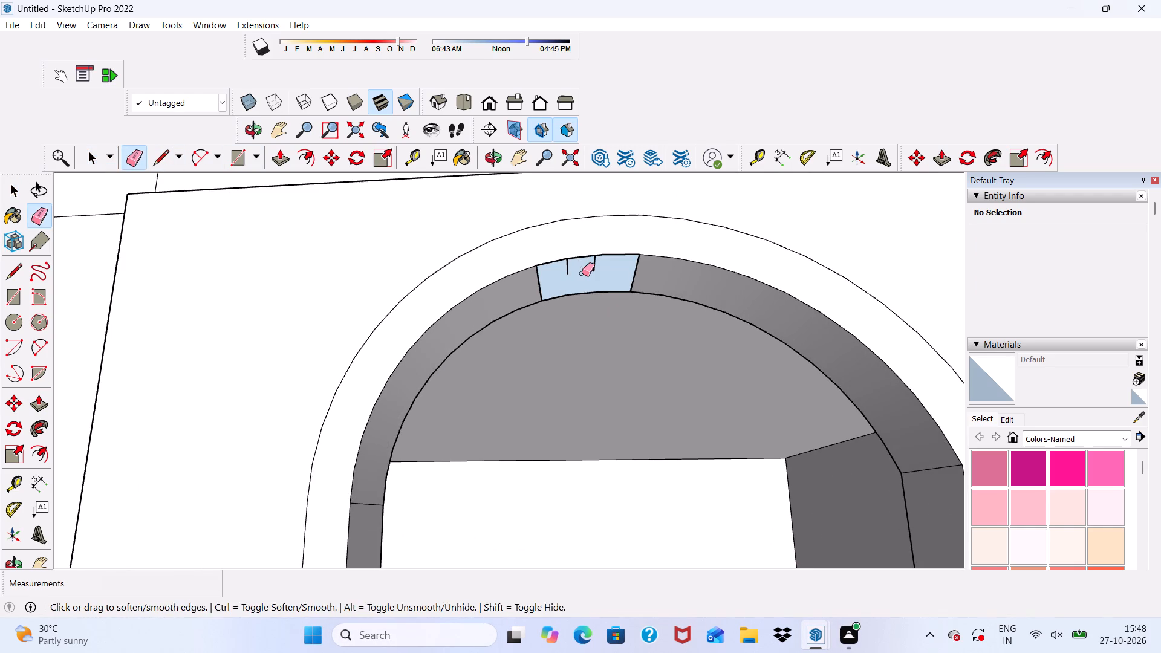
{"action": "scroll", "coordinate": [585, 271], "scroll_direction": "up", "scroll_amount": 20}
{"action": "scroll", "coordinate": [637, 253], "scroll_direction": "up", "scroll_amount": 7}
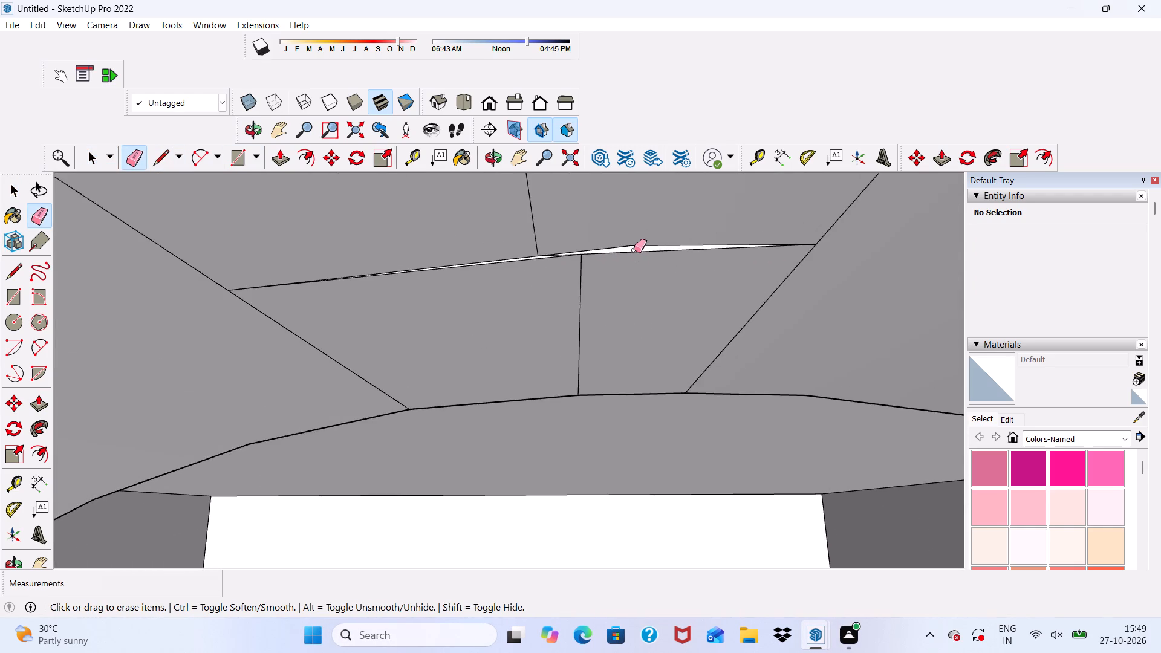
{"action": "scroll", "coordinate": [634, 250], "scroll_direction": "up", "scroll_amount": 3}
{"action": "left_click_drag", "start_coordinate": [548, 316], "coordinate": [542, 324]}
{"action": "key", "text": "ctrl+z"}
Erase the short stray edge running up from the thin gap at the crown of the arch's underside.
{"action": "scroll", "coordinate": [529, 278], "scroll_direction": "down", "scroll_amount": 4}
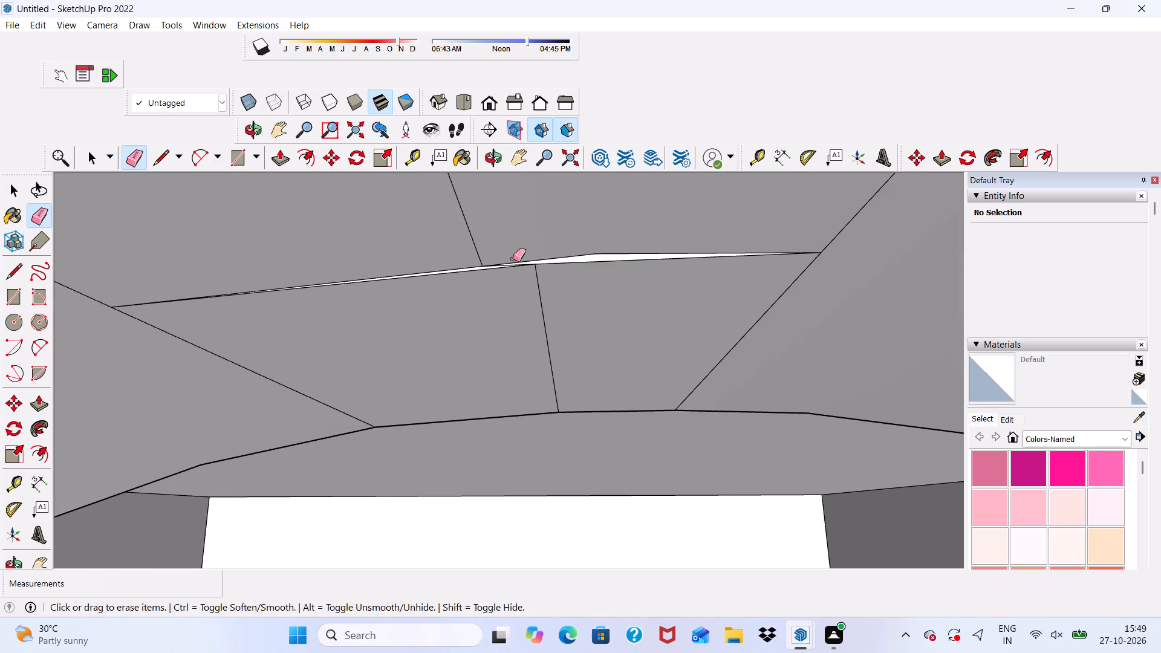
{"action": "double_click", "coordinate": [484, 225]}
{"action": "left_click_drag", "start_coordinate": [469, 232], "coordinate": [451, 250]}
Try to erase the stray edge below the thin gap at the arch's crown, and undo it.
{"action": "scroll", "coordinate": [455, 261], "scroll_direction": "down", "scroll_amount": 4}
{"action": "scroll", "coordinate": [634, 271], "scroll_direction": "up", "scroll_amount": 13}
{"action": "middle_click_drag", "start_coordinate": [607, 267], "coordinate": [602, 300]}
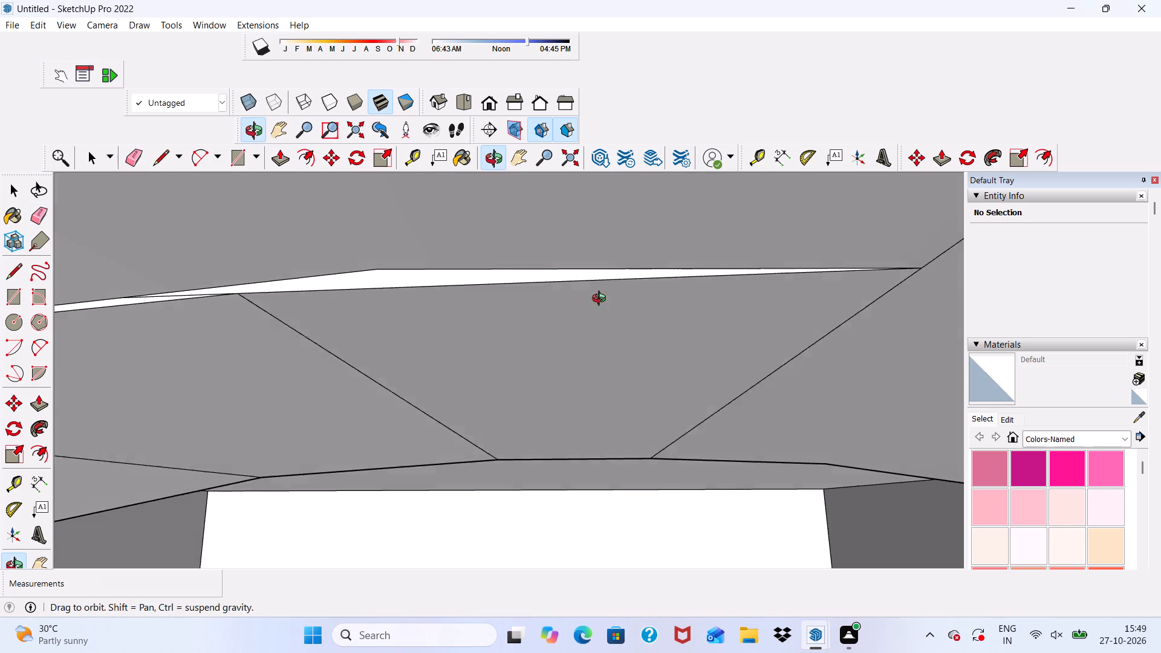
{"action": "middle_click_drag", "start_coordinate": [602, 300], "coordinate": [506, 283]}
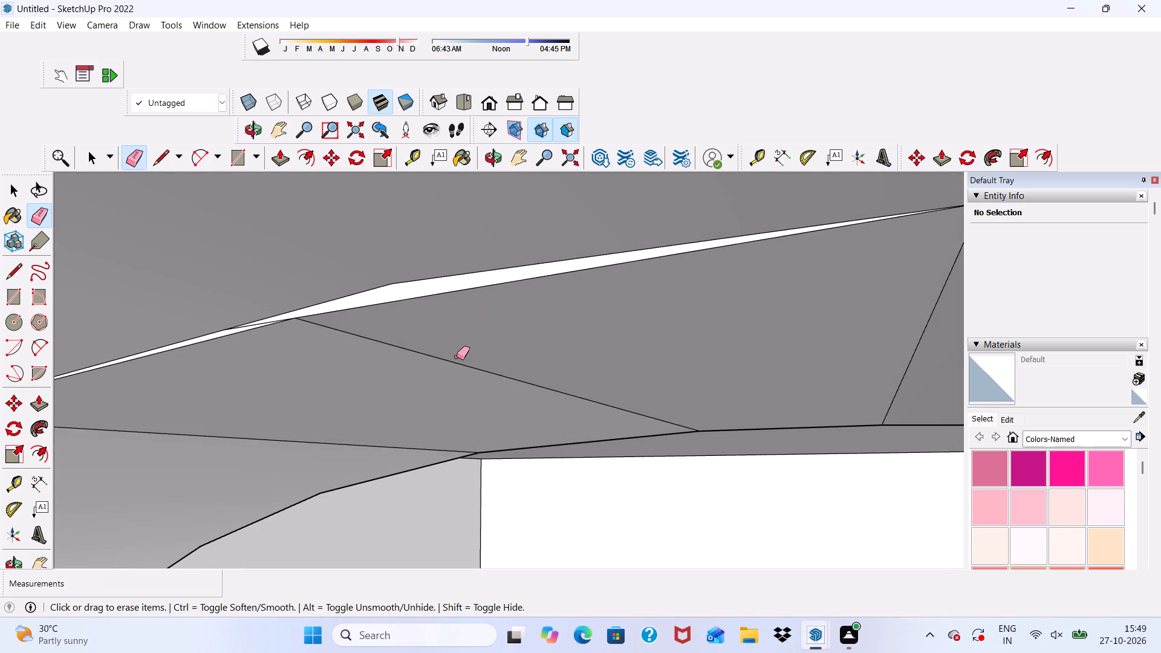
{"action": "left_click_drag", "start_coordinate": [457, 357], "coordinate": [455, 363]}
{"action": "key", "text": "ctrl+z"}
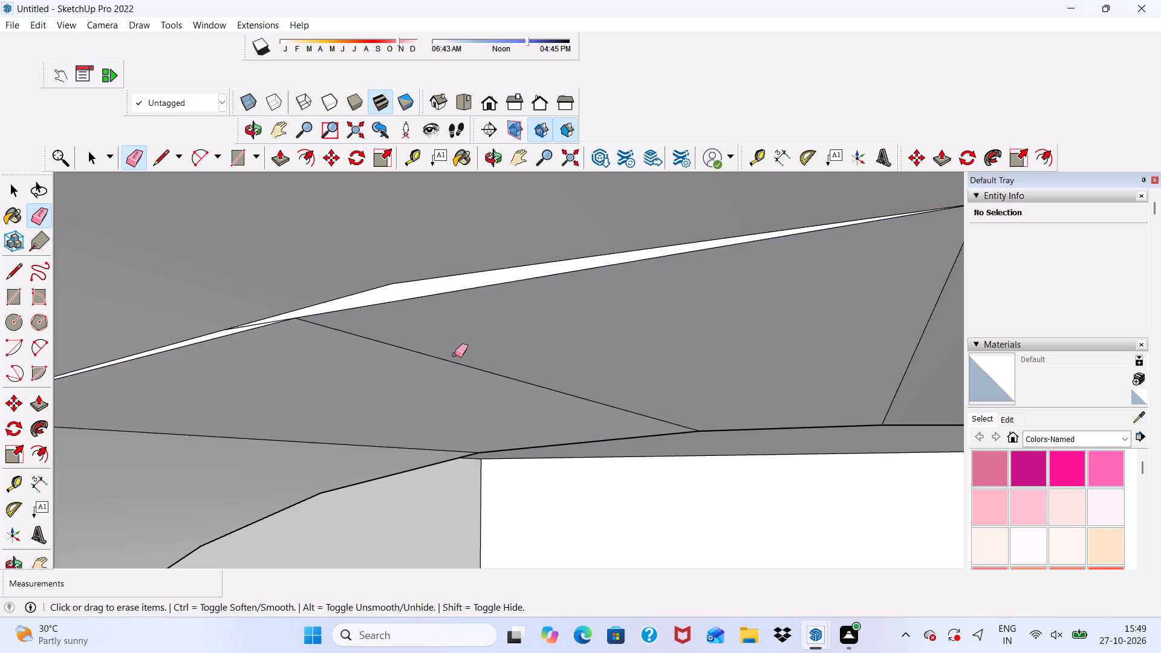
Erase the stray diagonal edge segment running outward from the thin gap's right end on the arch's underside.
{"action": "scroll", "coordinate": [470, 310], "scroll_direction": "down", "scroll_amount": 4}
{"action": "key", "text": "space"}
{"action": "scroll", "coordinate": [480, 290], "scroll_direction": "down", "scroll_amount": 5}
{"action": "scroll", "coordinate": [539, 282], "scroll_direction": "down", "scroll_amount": 6}
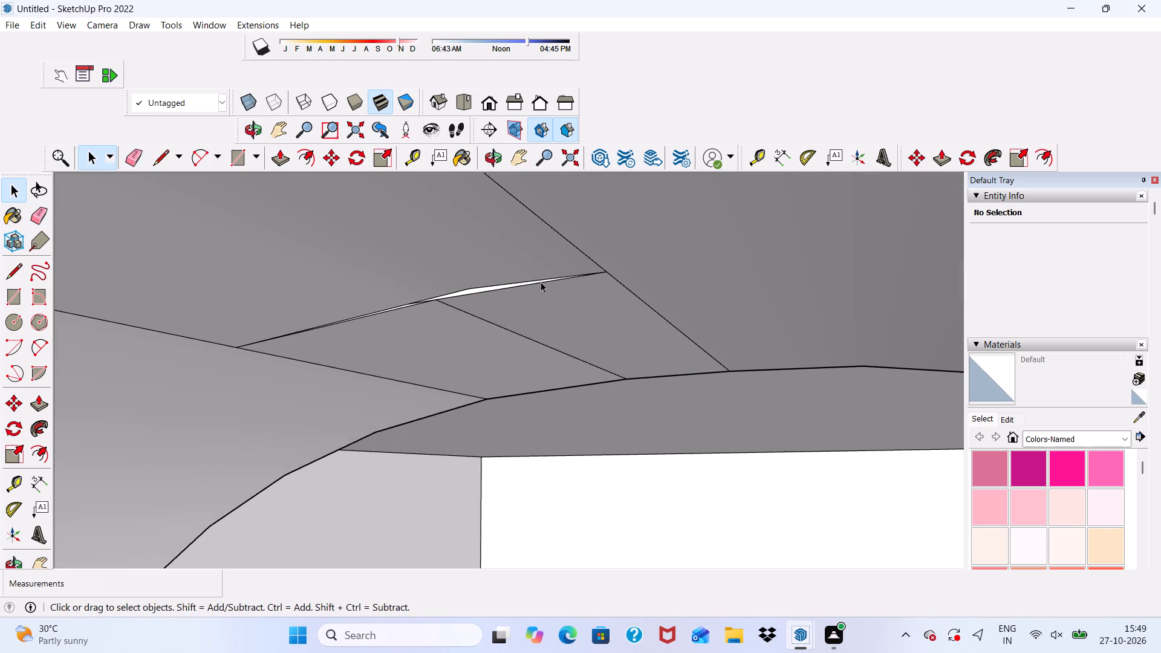
{"action": "left_click", "coordinate": [123, 154]}
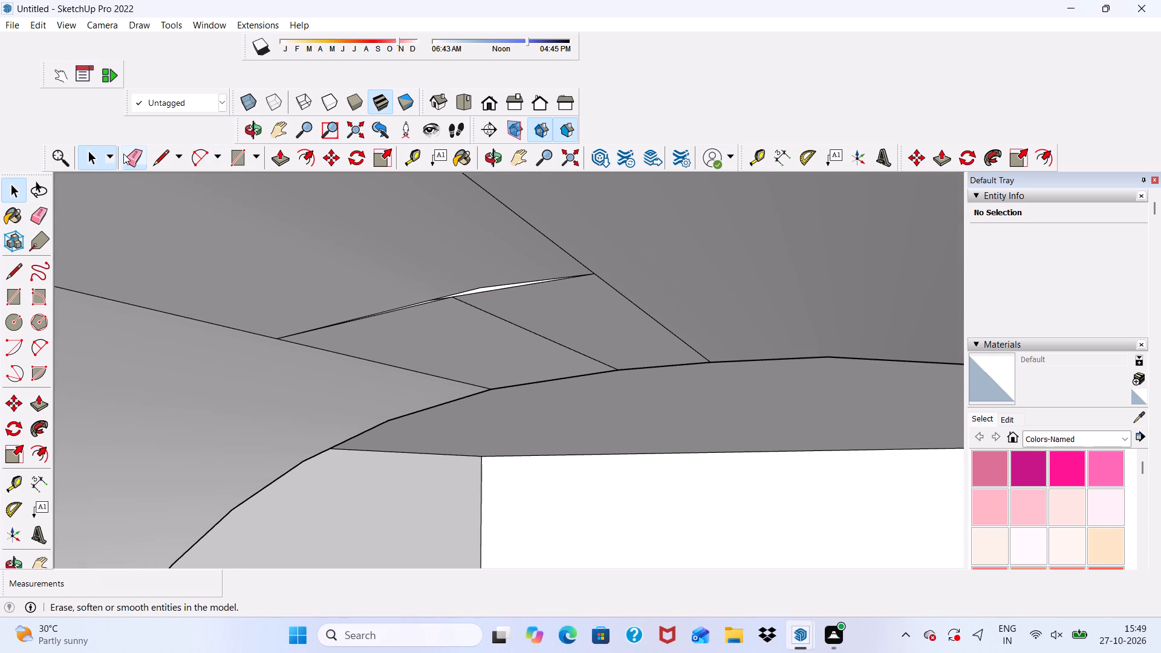
{"action": "left_click_drag", "start_coordinate": [531, 216], "coordinate": [525, 223]}
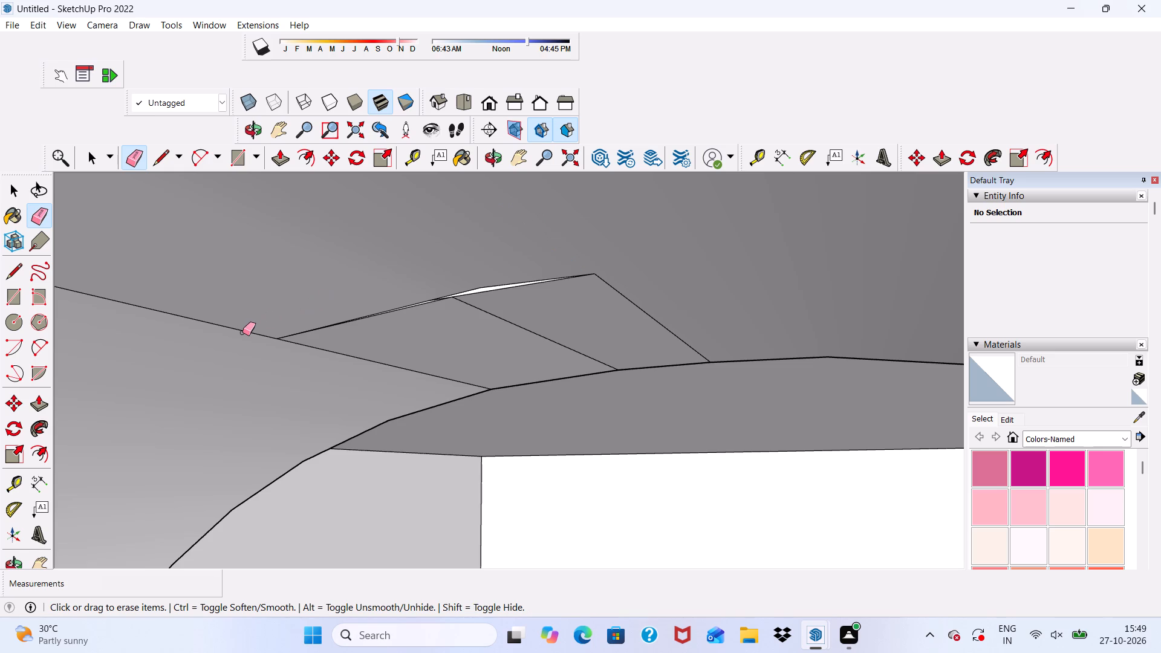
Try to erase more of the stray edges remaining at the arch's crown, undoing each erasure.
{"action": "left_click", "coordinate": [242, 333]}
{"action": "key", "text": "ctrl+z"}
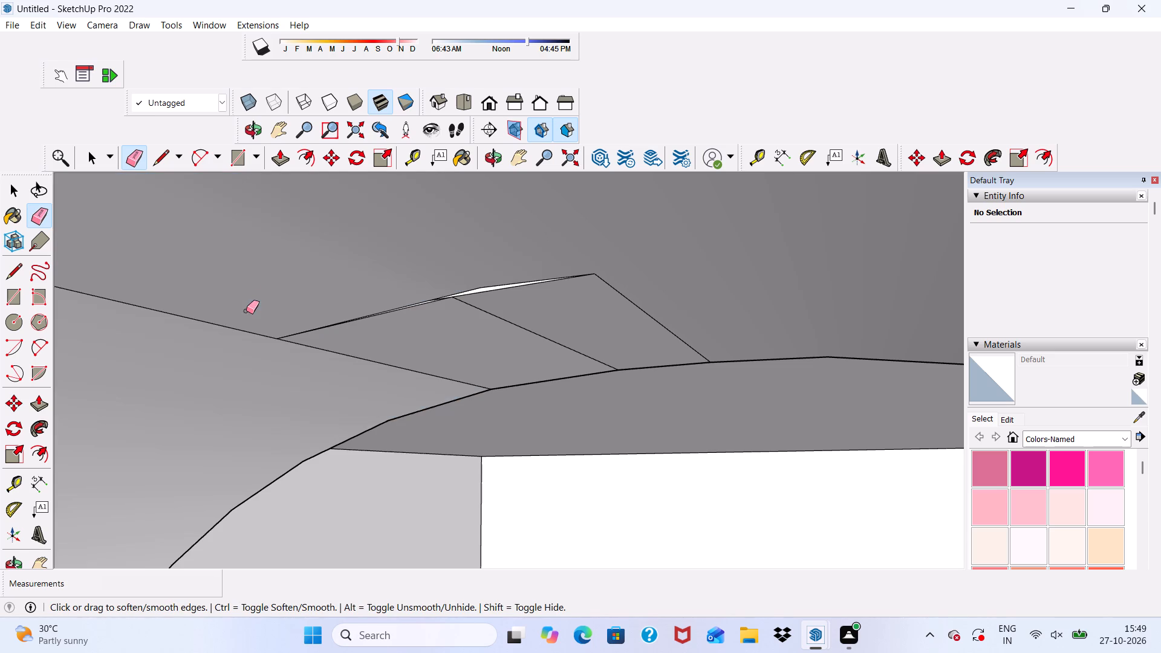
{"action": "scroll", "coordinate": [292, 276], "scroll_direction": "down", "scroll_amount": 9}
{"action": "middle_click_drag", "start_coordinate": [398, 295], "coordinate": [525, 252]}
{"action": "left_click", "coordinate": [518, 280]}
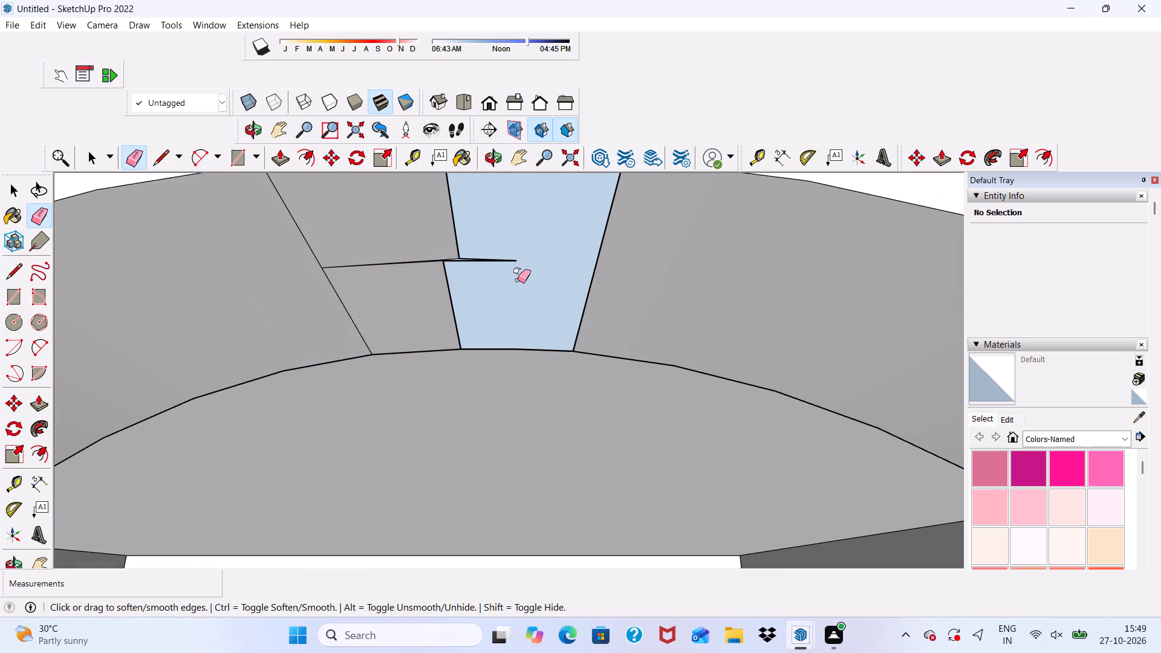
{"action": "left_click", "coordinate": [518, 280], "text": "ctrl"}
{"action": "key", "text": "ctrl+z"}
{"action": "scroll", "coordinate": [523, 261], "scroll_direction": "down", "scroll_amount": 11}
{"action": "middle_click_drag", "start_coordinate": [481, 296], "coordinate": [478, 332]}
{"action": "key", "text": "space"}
Pull the arched border band outward 6" so it projects from the surrounding wall panel.
{"action": "scroll", "coordinate": [512, 132], "scroll_direction": "down", "scroll_amount": 19}
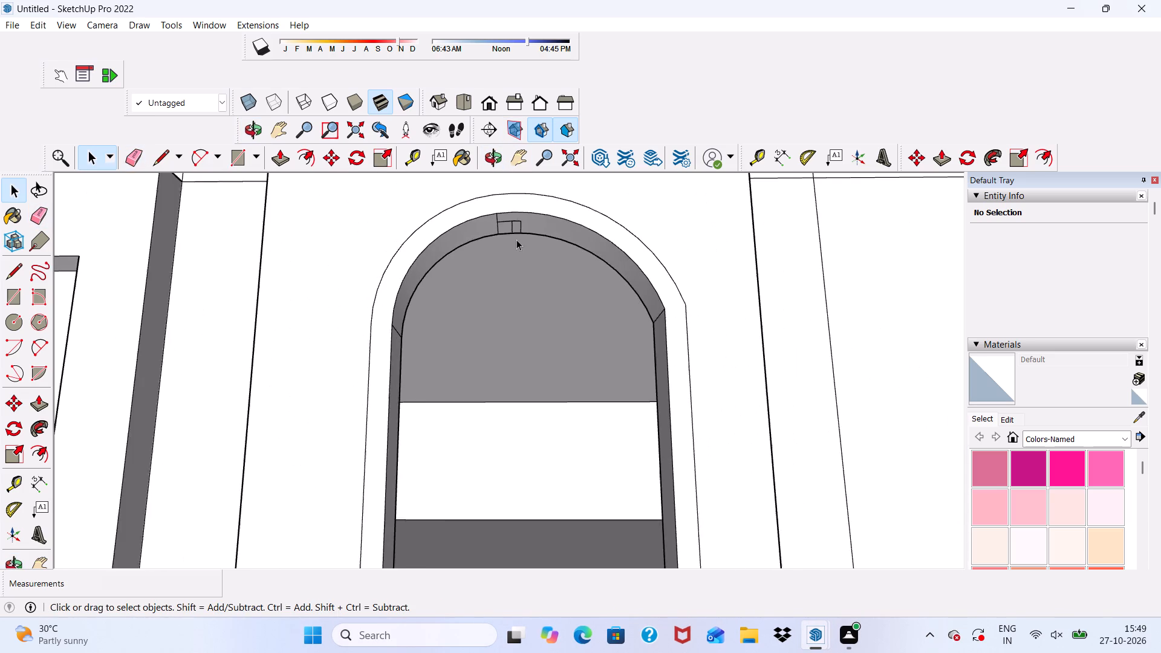
{"action": "middle_click_drag", "start_coordinate": [516, 239], "coordinate": [490, 345]}
{"action": "scroll", "coordinate": [499, 249], "scroll_direction": "down", "scroll_amount": 5}
{"action": "middle_click_drag", "start_coordinate": [494, 333], "coordinate": [519, 297]}
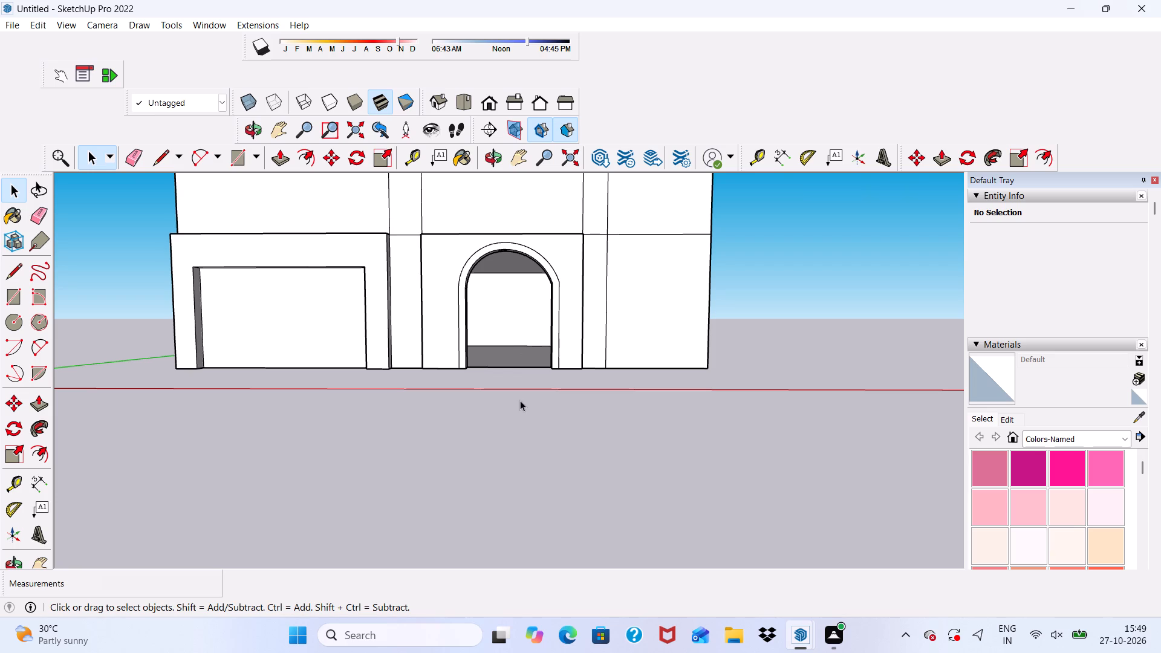
{"action": "scroll", "coordinate": [513, 390], "scroll_direction": "up", "scroll_amount": 1}
{"action": "scroll", "coordinate": [498, 230], "scroll_direction": "up", "scroll_amount": 6}
{"action": "scroll", "coordinate": [441, 300], "scroll_direction": "down", "scroll_amount": 1}
{"action": "middle_click_drag", "start_coordinate": [440, 303], "coordinate": [382, 319]}
{"action": "scroll", "coordinate": [380, 319], "scroll_direction": "up", "scroll_amount": 11}
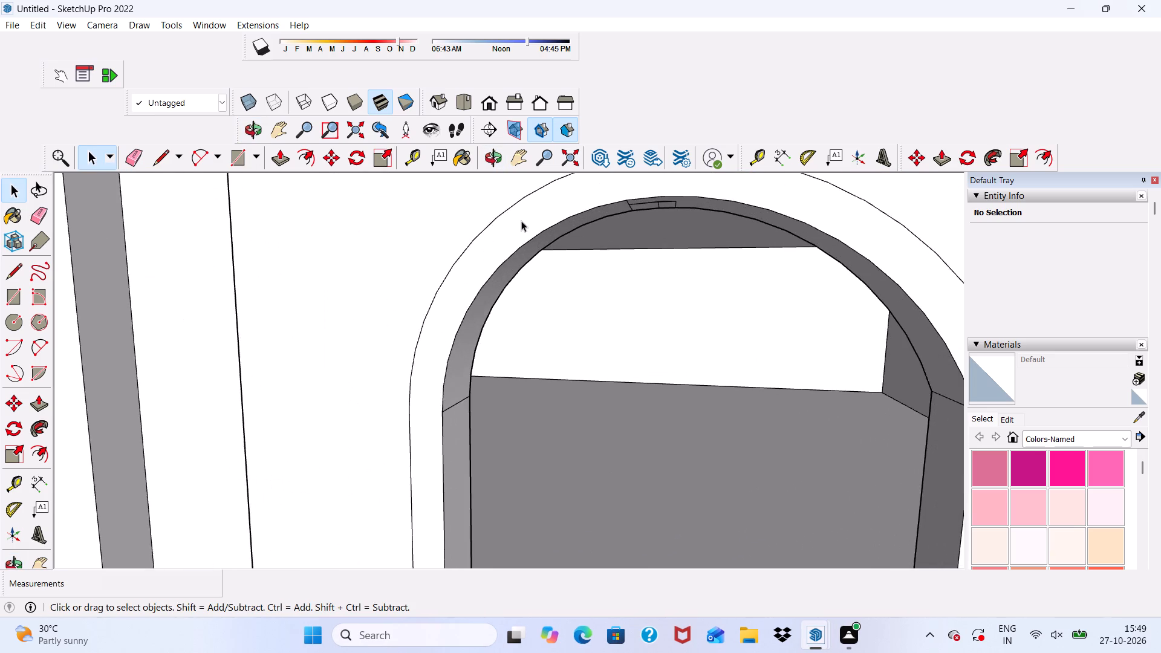
{"action": "scroll", "coordinate": [521, 221], "scroll_direction": "down", "scroll_amount": 5}
{"action": "middle_click_drag", "start_coordinate": [496, 233], "coordinate": [452, 273]}
{"action": "scroll", "coordinate": [504, 232], "scroll_direction": "up", "scroll_amount": 6}
{"action": "left_click", "coordinate": [504, 230]}
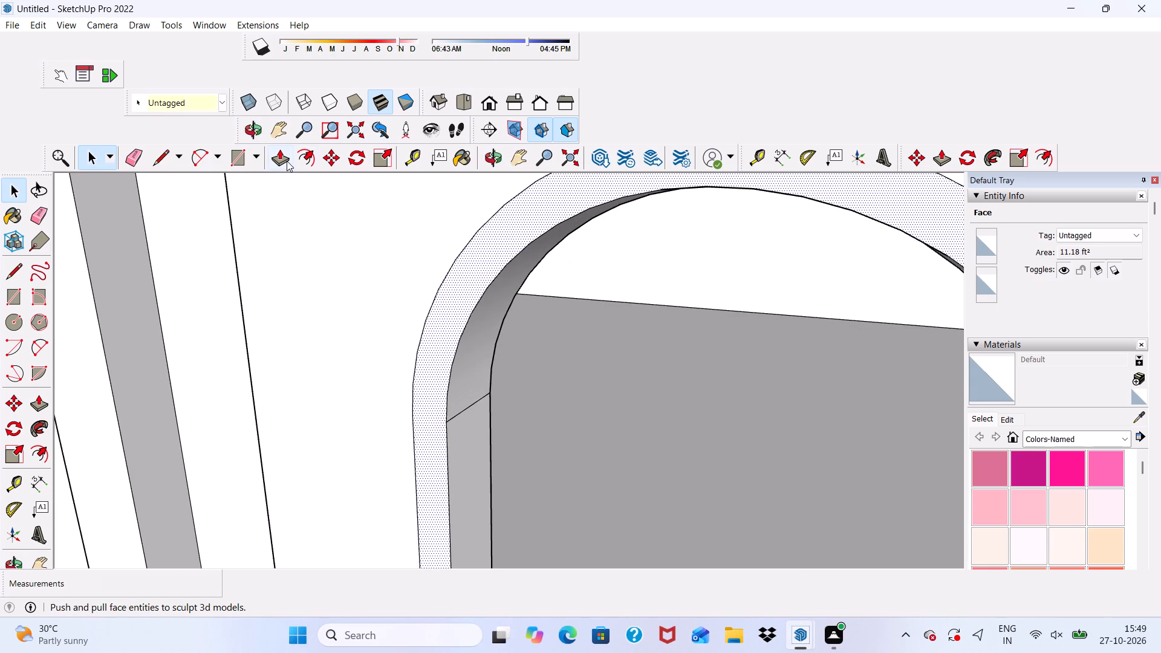
{"action": "left_click", "coordinate": [276, 158]}
{"action": "left_click", "coordinate": [514, 235]}
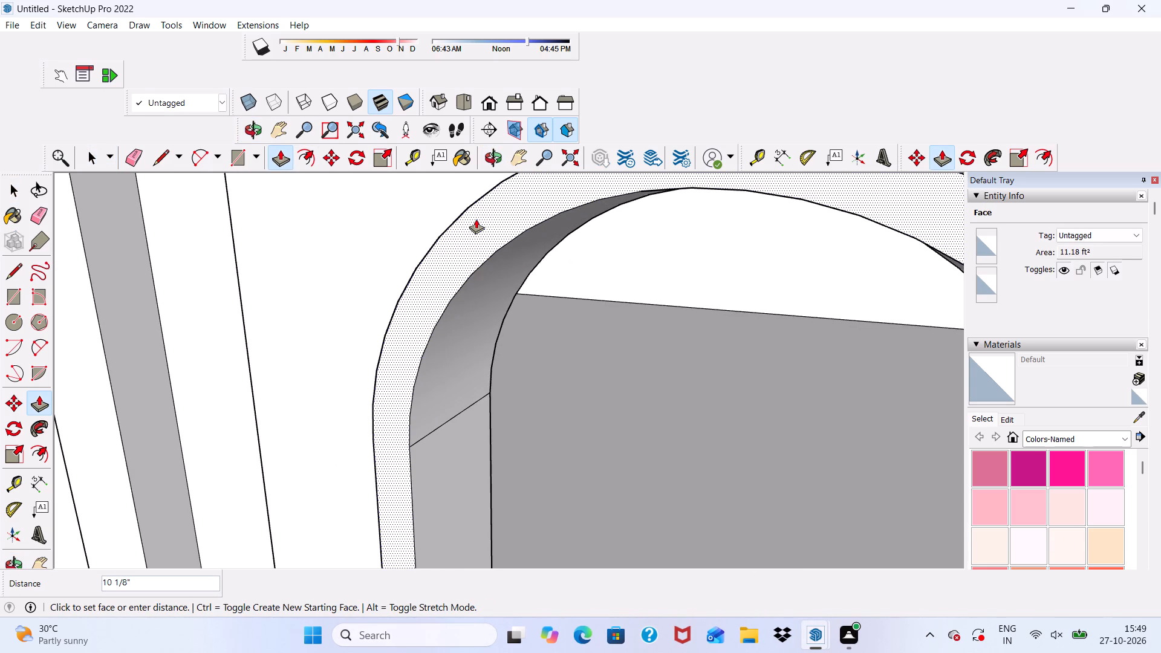
{"action": "key", "text": "6"}
{"action": "key", "text": "shift+quotedbl"}
{"action": "key", "text": "Return"}
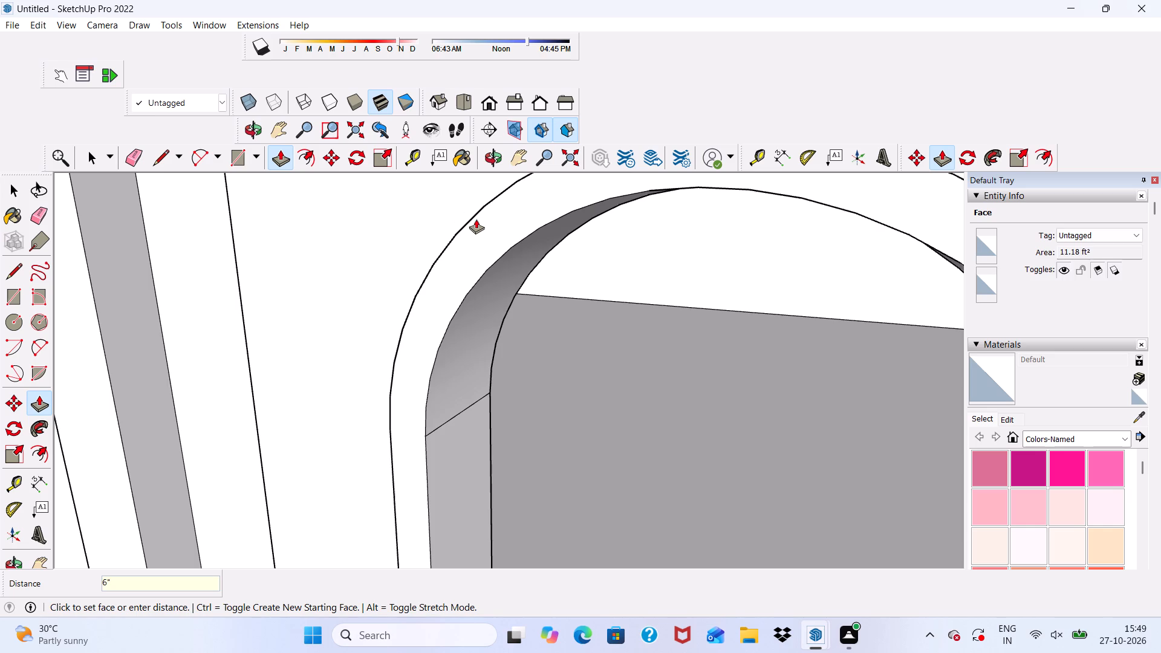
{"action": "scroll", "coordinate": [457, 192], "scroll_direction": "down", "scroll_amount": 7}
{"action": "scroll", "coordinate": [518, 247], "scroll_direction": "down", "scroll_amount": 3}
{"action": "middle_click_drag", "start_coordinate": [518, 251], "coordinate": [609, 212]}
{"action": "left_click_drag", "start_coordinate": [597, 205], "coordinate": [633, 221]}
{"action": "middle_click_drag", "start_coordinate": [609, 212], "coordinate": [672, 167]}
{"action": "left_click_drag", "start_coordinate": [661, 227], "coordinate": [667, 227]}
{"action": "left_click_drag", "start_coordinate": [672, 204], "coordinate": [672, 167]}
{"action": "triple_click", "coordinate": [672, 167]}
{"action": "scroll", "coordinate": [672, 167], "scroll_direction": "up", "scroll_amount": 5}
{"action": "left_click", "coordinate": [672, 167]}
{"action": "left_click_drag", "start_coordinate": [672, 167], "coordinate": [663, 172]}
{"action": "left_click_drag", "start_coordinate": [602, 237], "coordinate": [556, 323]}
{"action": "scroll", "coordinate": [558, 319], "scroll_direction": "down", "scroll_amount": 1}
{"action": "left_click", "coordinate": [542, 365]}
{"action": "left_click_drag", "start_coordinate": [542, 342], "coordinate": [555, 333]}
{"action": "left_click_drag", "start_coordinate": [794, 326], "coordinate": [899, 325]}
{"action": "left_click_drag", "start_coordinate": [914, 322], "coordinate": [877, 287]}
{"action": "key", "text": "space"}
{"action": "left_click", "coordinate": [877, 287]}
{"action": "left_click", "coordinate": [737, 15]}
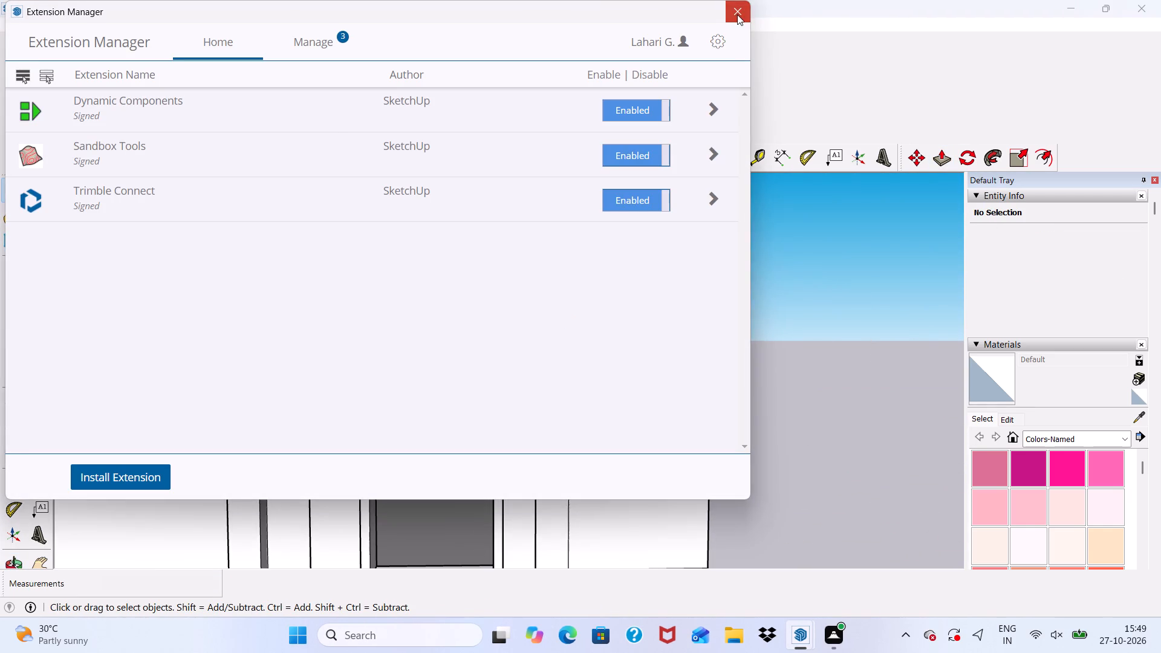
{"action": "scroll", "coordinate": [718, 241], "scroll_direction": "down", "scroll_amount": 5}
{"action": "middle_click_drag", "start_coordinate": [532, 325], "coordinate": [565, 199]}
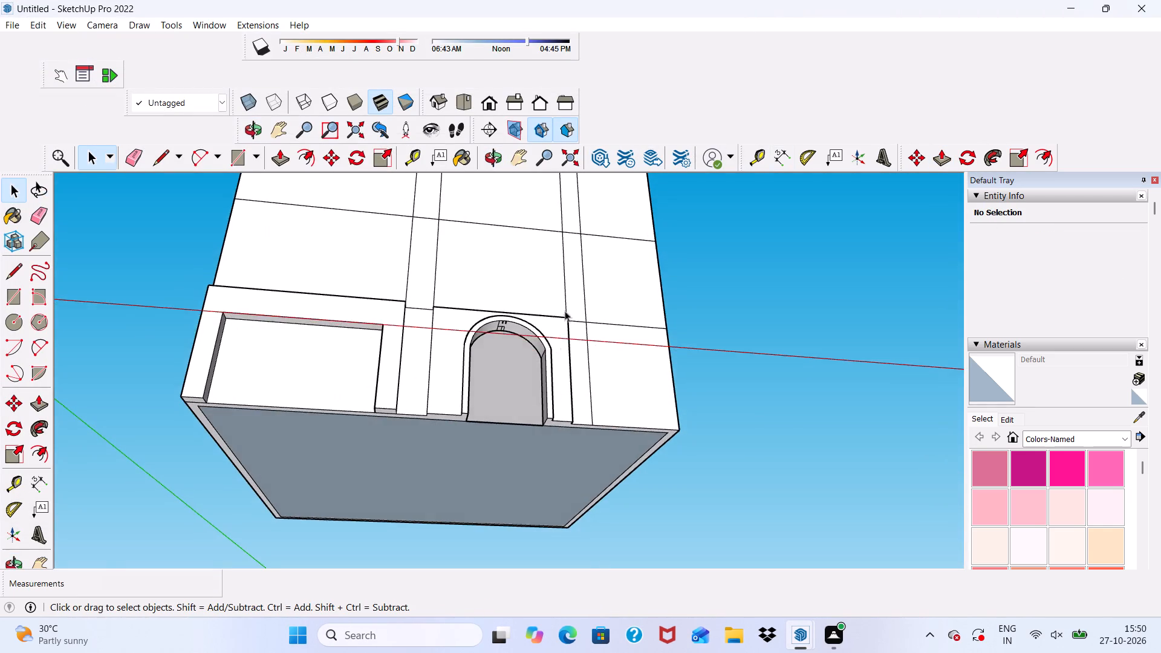
Erase the two short parallel stray edges at the front of the arch's underside near its crown.
{"action": "scroll", "coordinate": [558, 360], "scroll_direction": "up", "scroll_amount": 14}
{"action": "scroll", "coordinate": [446, 300], "scroll_direction": "up", "scroll_amount": 5}
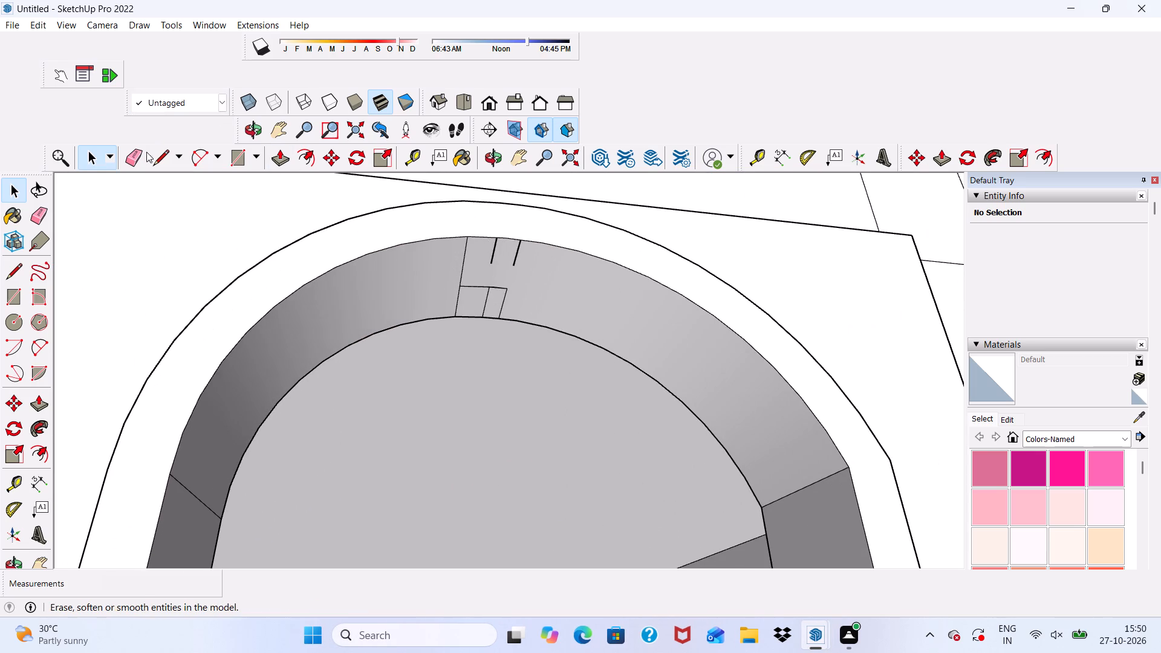
{"action": "left_click", "coordinate": [141, 154]}
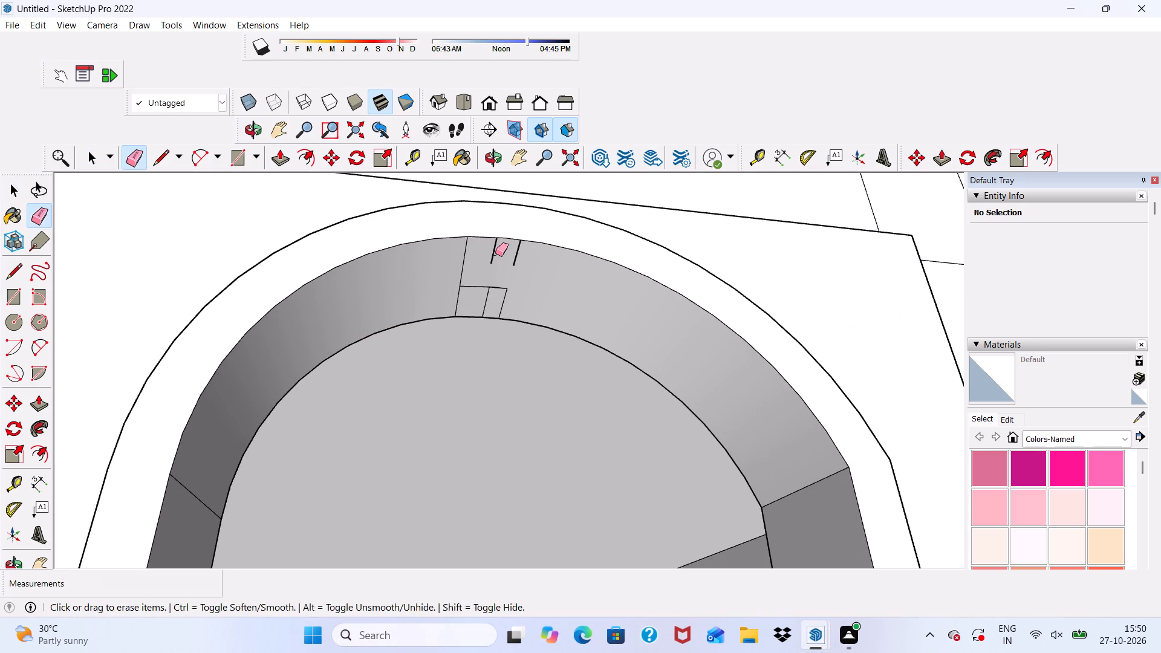
{"action": "left_click", "coordinate": [496, 254]}
{"action": "left_click", "coordinate": [499, 251]}
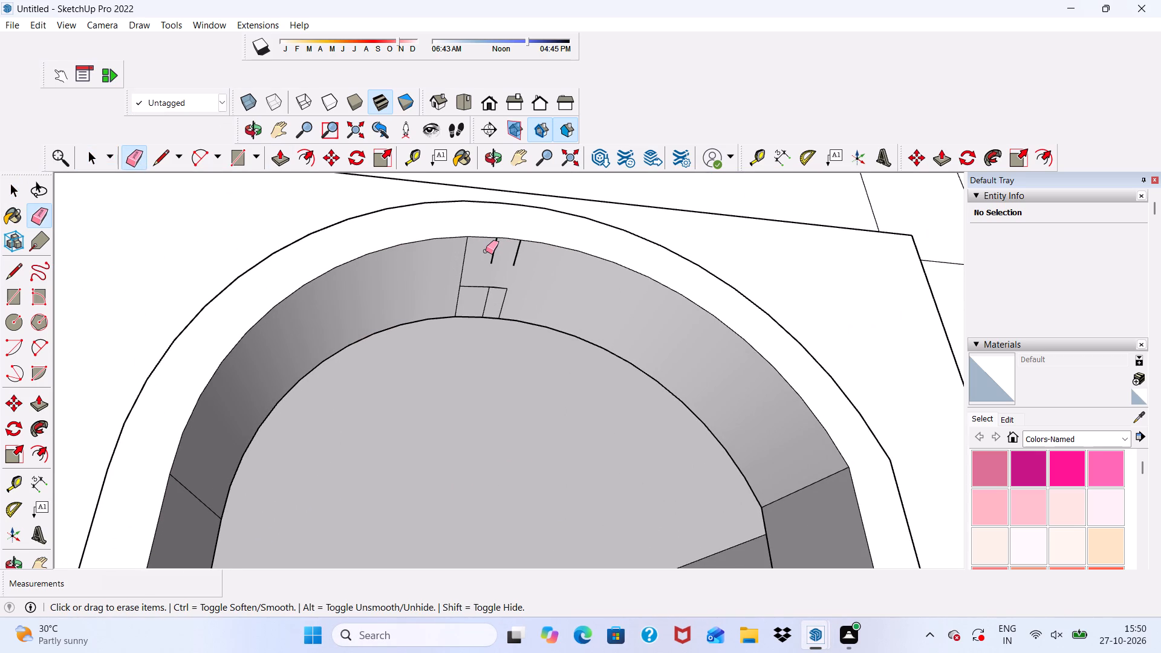
{"action": "left_click", "coordinate": [486, 251]}
{"action": "left_click_drag", "start_coordinate": [491, 249], "coordinate": [498, 255]}
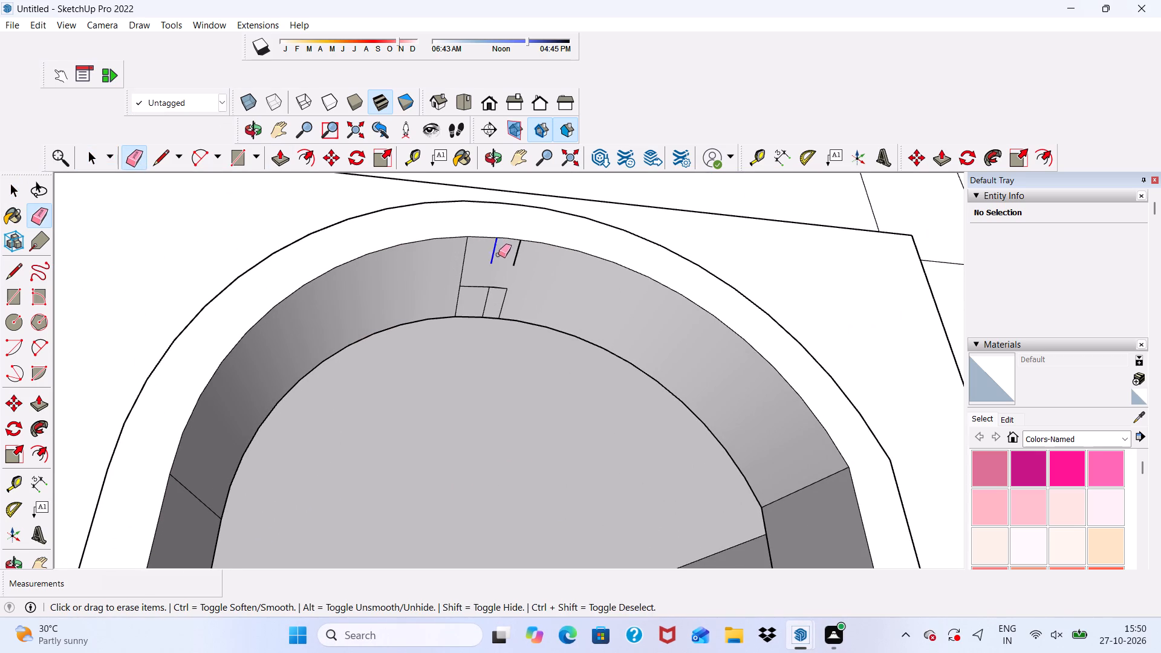
{"action": "left_click_drag", "start_coordinate": [498, 255], "coordinate": [499, 257]}
{"action": "scroll", "coordinate": [525, 260], "scroll_direction": "up", "scroll_amount": 7}
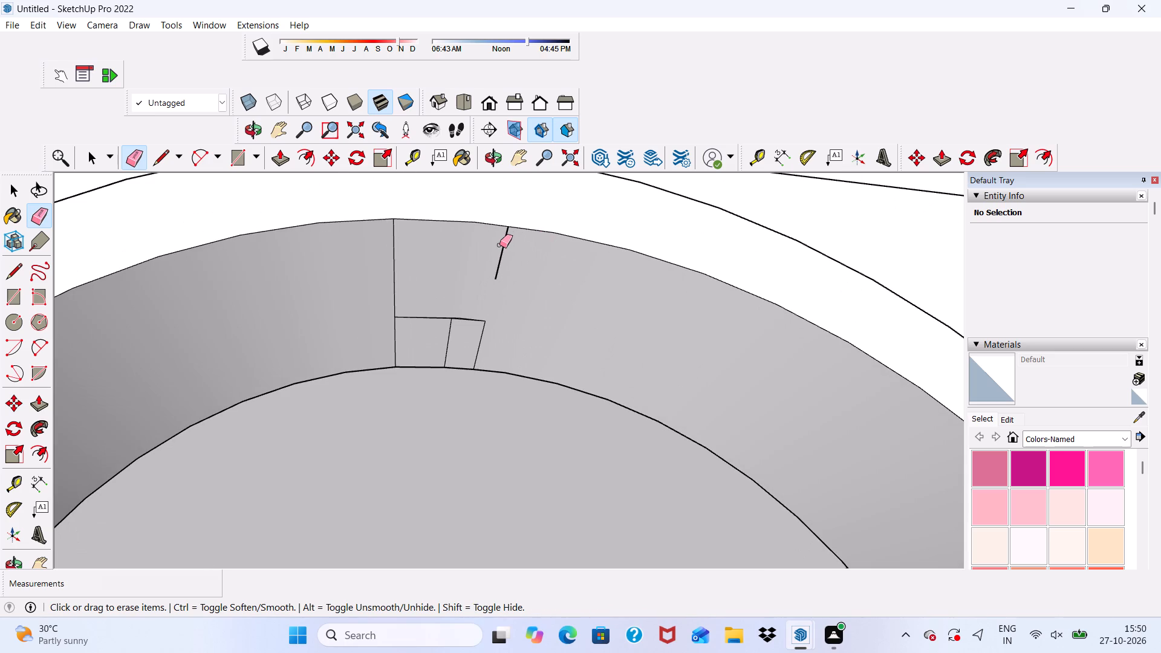
{"action": "left_click_drag", "start_coordinate": [499, 245], "coordinate": [503, 256]}
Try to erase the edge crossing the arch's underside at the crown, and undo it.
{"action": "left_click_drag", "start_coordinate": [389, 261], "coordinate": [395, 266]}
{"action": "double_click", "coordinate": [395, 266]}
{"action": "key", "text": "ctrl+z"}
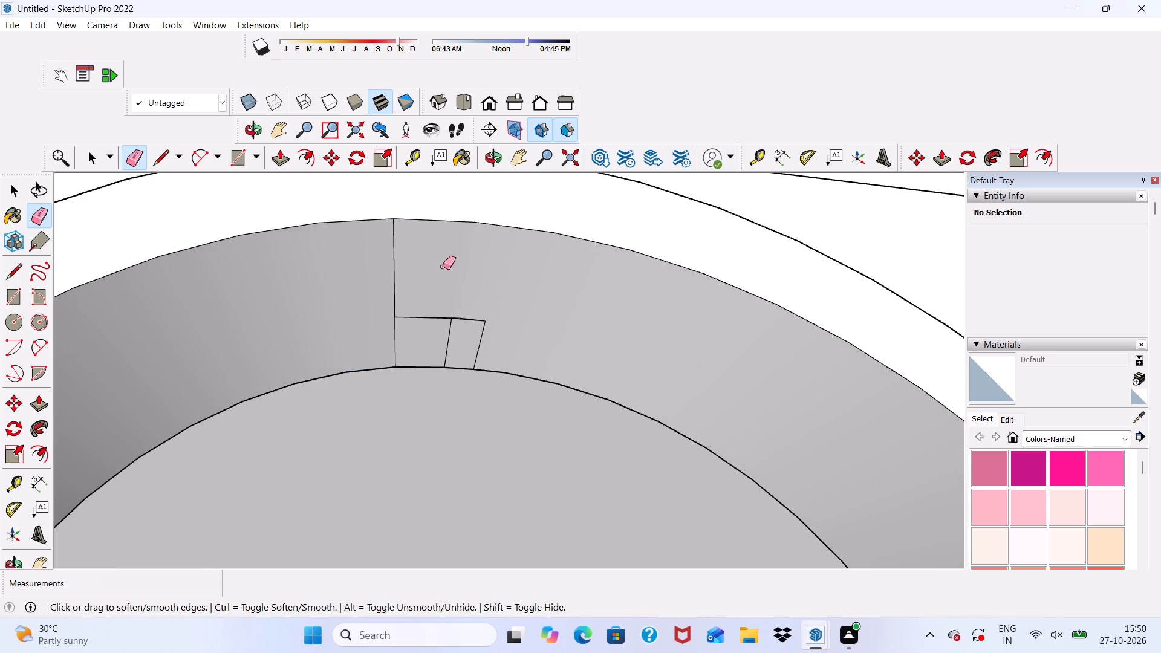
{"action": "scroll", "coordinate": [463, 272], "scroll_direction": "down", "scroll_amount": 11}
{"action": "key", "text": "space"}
Draw an upright rectangle about 6' 8 1/2" by 8' 11 1/8" from the arched opening's inner base corner to close off the opening.
{"action": "scroll", "coordinate": [456, 213], "scroll_direction": "down", "scroll_amount": 6}
{"action": "middle_click_drag", "start_coordinate": [426, 304], "coordinate": [302, 418]}
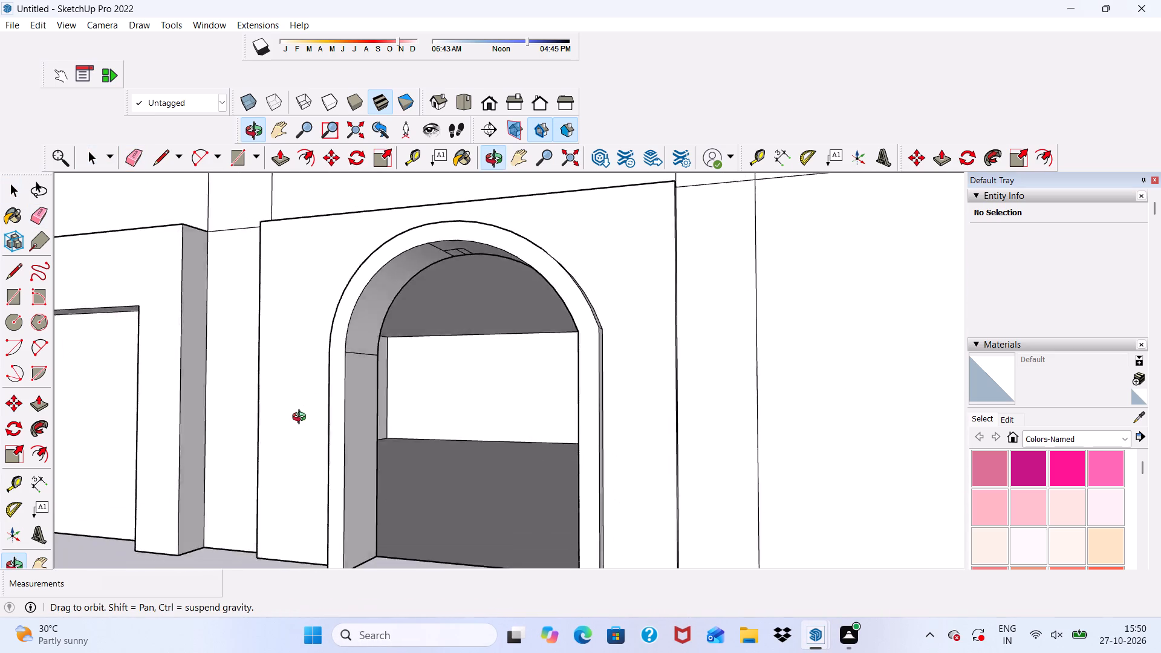
{"action": "middle_click_drag", "start_coordinate": [302, 418], "coordinate": [477, 411]}
{"action": "scroll", "coordinate": [486, 351], "scroll_direction": "up", "scroll_amount": 1}
{"action": "scroll", "coordinate": [478, 264], "scroll_direction": "down", "scroll_amount": 10}
{"action": "middle_click_drag", "start_coordinate": [464, 318], "coordinate": [464, 317]}
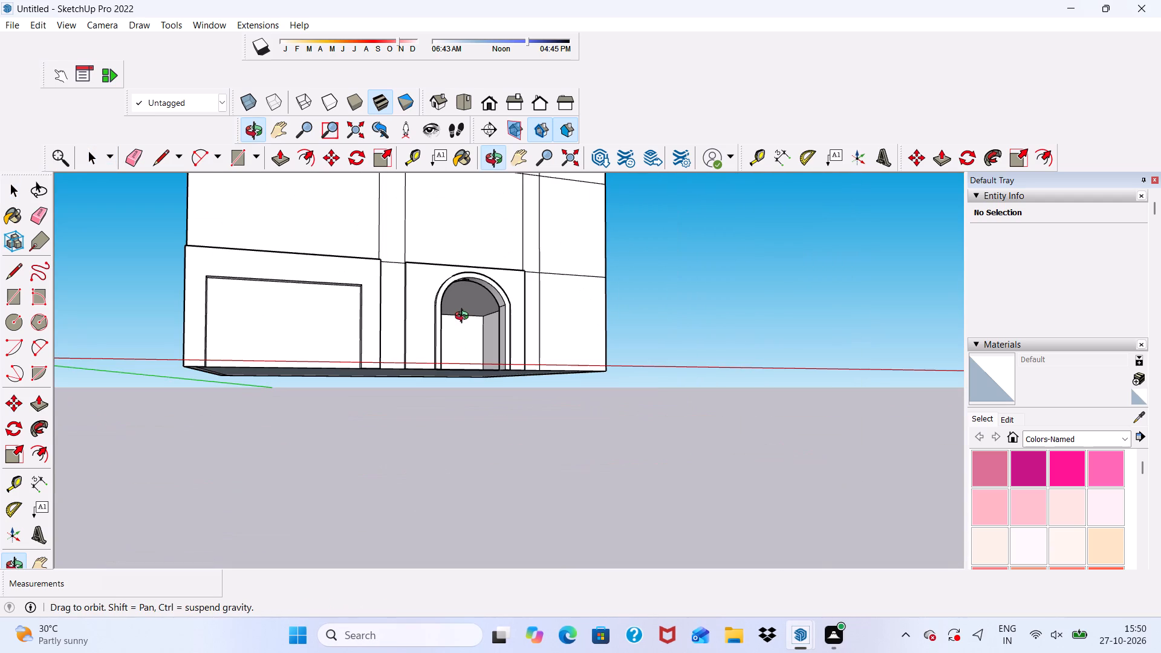
{"action": "middle_click_drag", "start_coordinate": [464, 317], "coordinate": [365, 352]}
{"action": "scroll", "coordinate": [469, 371], "scroll_direction": "up", "scroll_amount": 5}
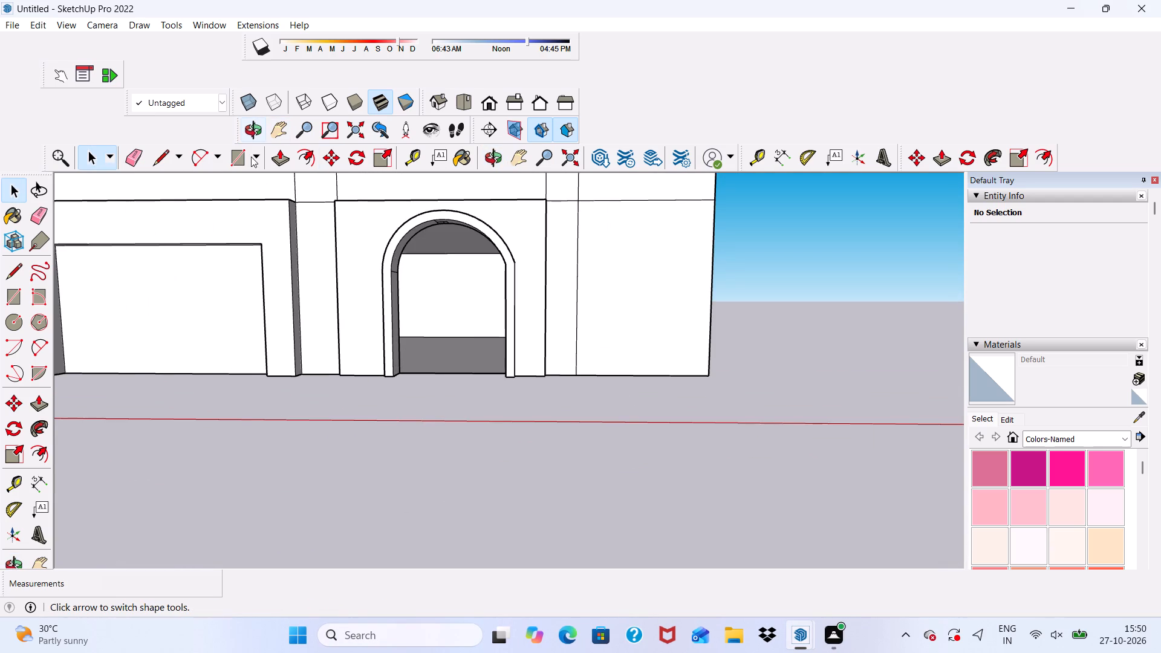
{"action": "left_click", "coordinate": [238, 160]}
{"action": "scroll", "coordinate": [427, 355], "scroll_direction": "up", "scroll_amount": 7}
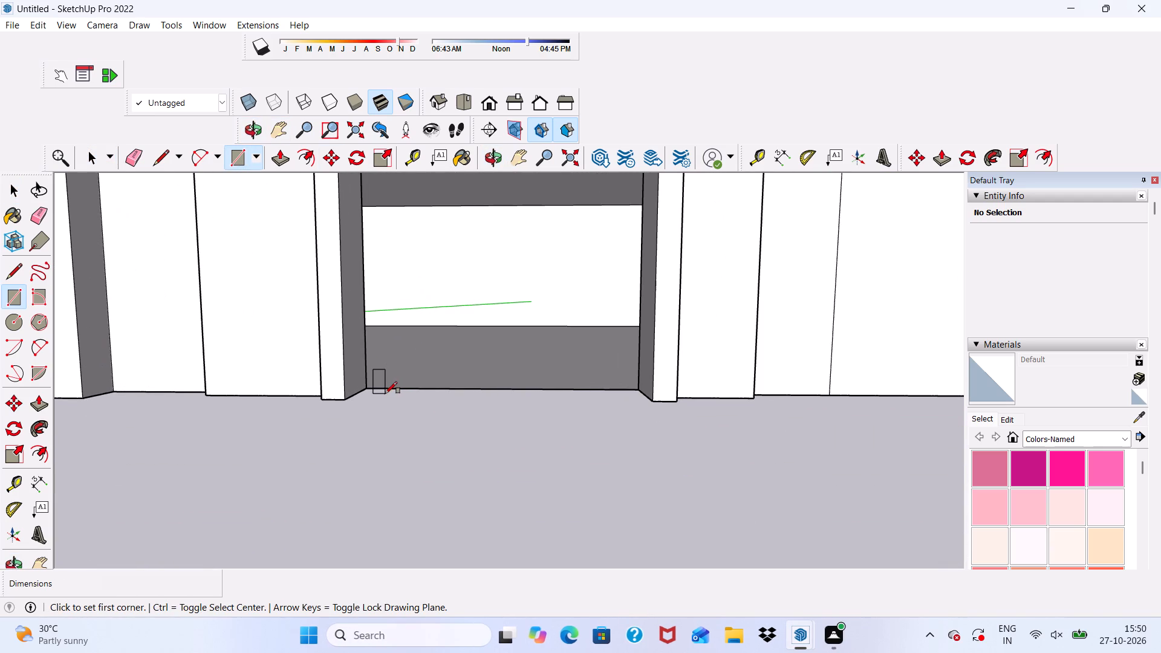
{"action": "left_click", "coordinate": [371, 387]}
{"action": "scroll", "coordinate": [396, 379], "scroll_direction": "down", "scroll_amount": 6}
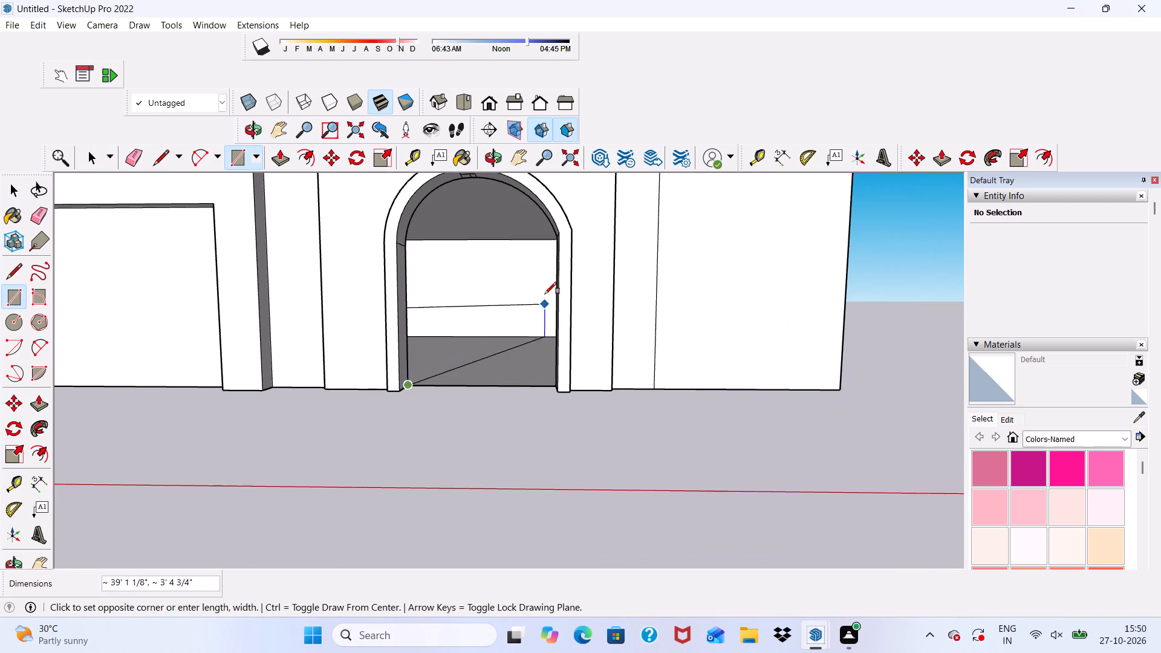
{"action": "scroll", "coordinate": [550, 212], "scroll_direction": "up", "scroll_amount": 5}
{"action": "scroll", "coordinate": [546, 221], "scroll_direction": "down", "scroll_amount": 4}
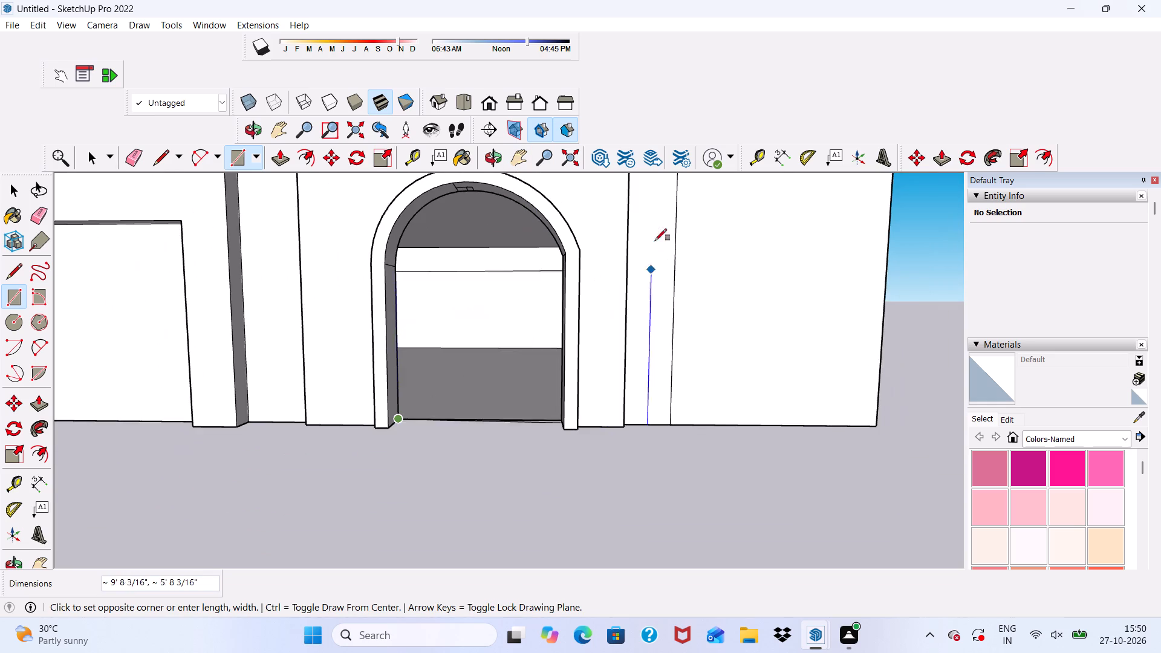
{"action": "scroll", "coordinate": [567, 186], "scroll_direction": "up", "scroll_amount": 3}
{"action": "left_click", "coordinate": [569, 181]}
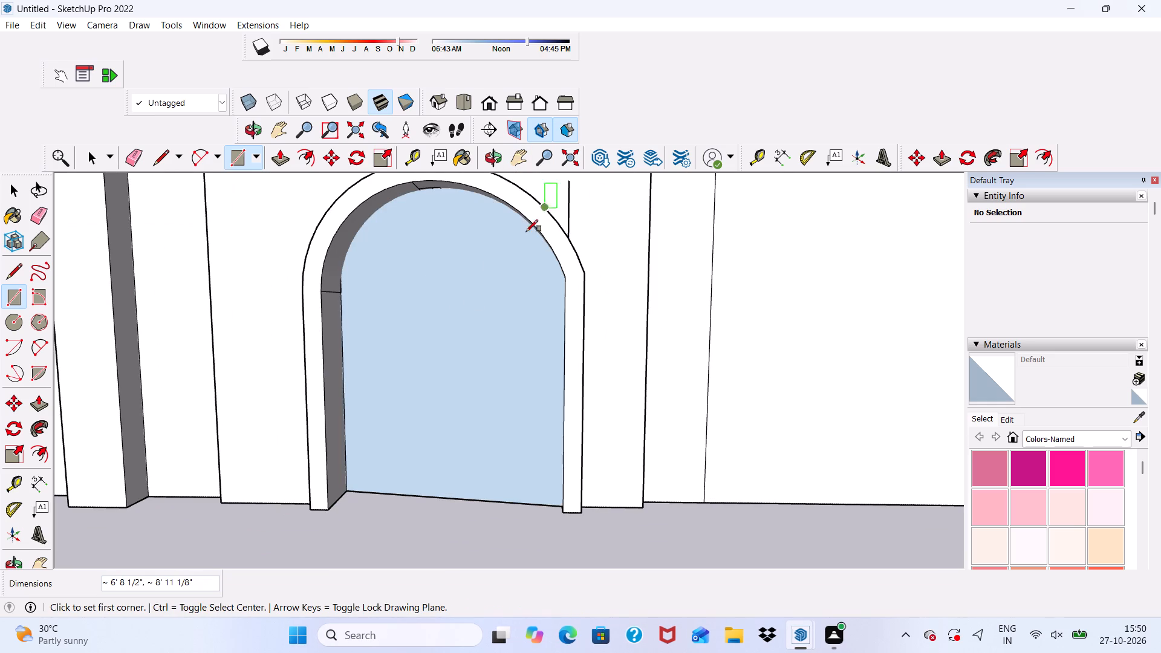
{"action": "key", "text": "space"}
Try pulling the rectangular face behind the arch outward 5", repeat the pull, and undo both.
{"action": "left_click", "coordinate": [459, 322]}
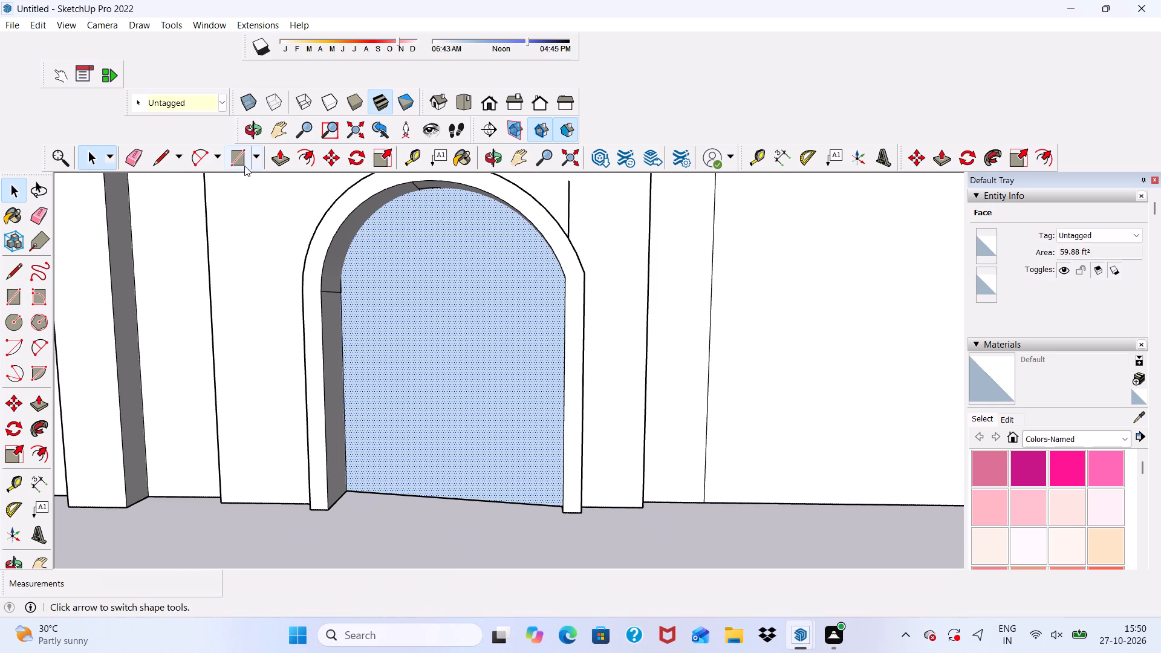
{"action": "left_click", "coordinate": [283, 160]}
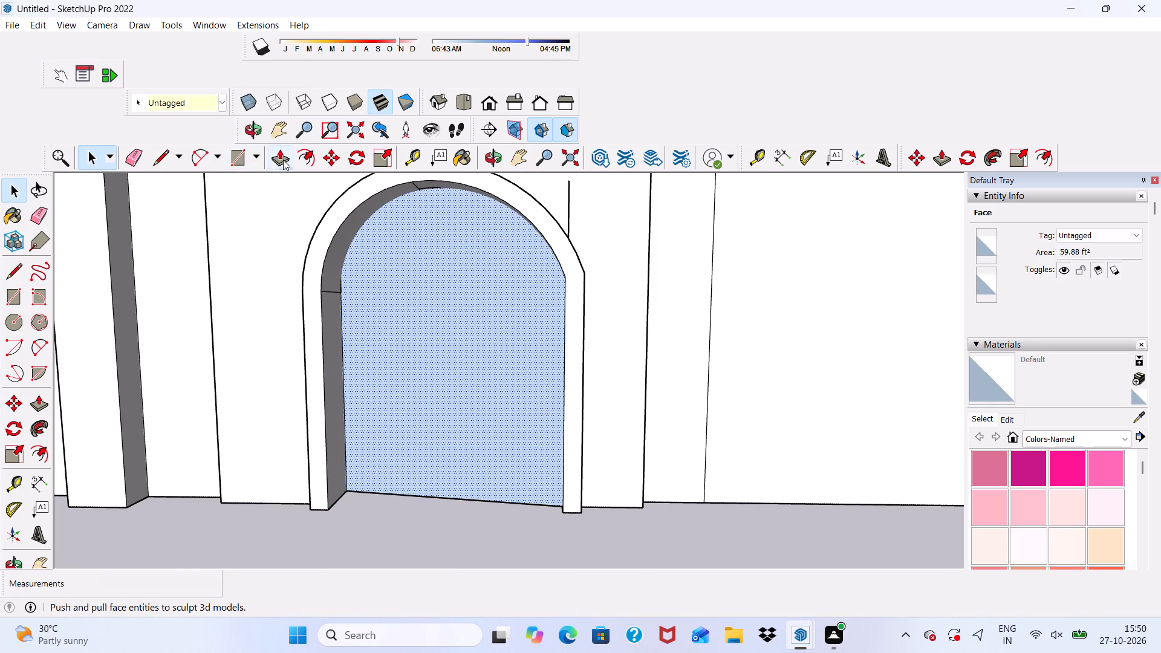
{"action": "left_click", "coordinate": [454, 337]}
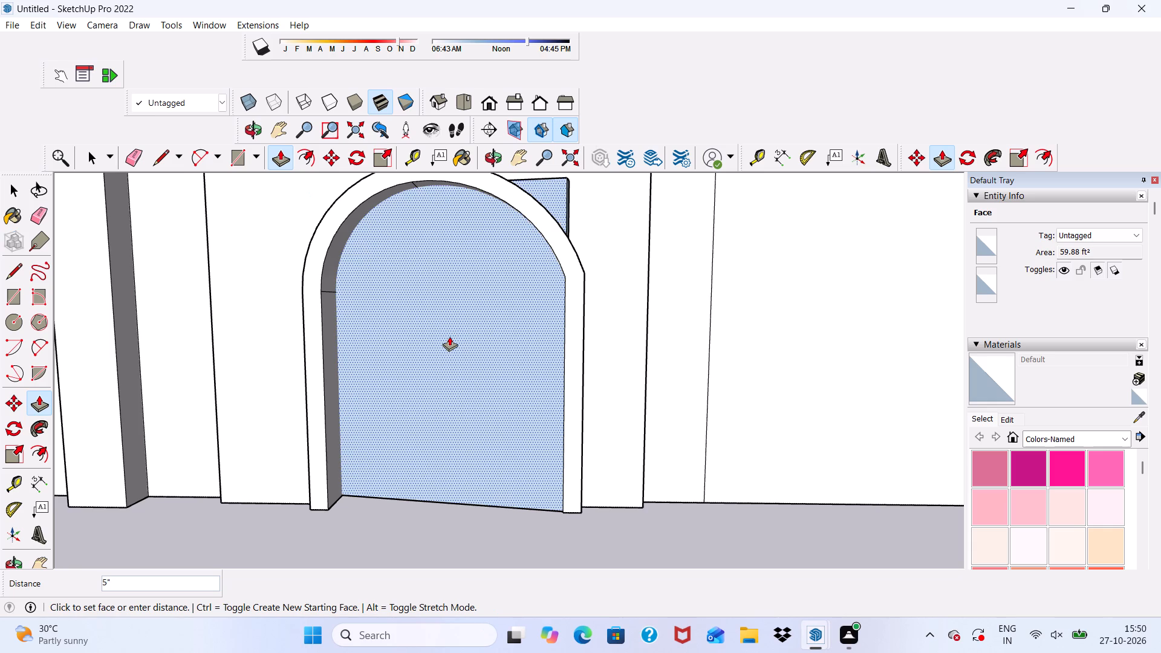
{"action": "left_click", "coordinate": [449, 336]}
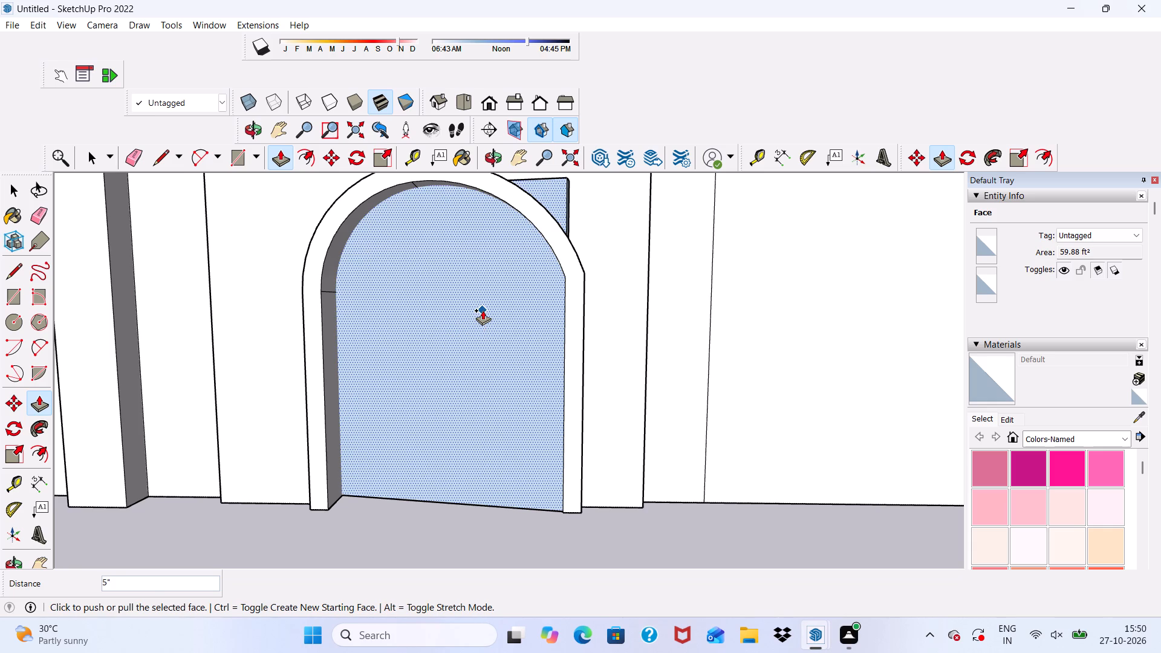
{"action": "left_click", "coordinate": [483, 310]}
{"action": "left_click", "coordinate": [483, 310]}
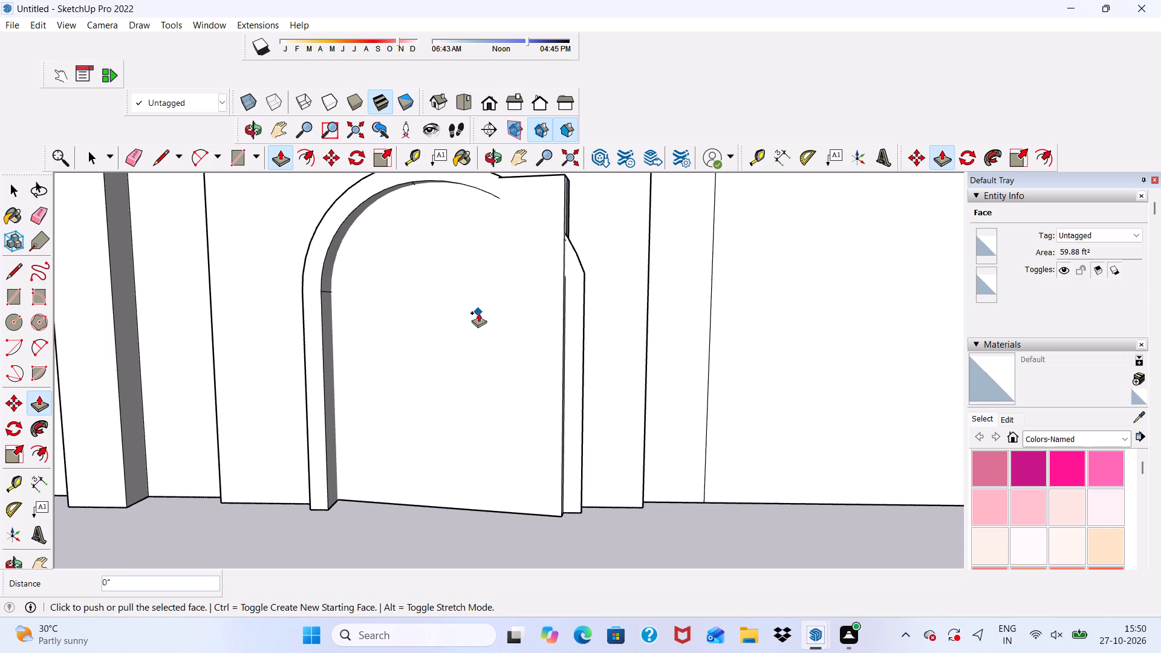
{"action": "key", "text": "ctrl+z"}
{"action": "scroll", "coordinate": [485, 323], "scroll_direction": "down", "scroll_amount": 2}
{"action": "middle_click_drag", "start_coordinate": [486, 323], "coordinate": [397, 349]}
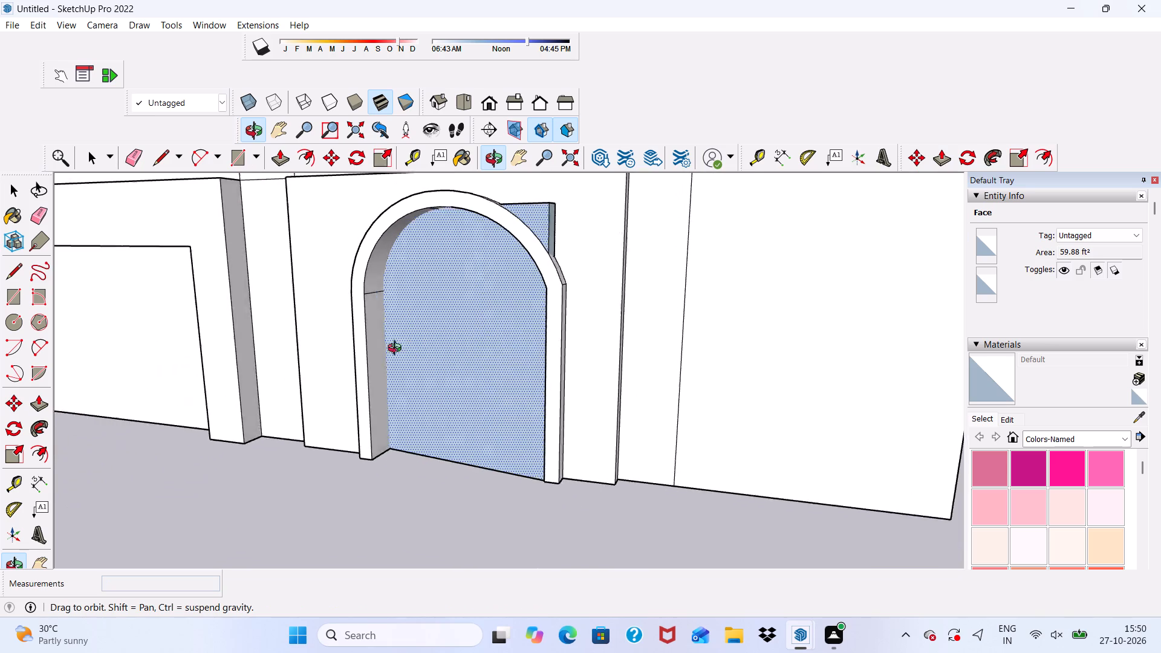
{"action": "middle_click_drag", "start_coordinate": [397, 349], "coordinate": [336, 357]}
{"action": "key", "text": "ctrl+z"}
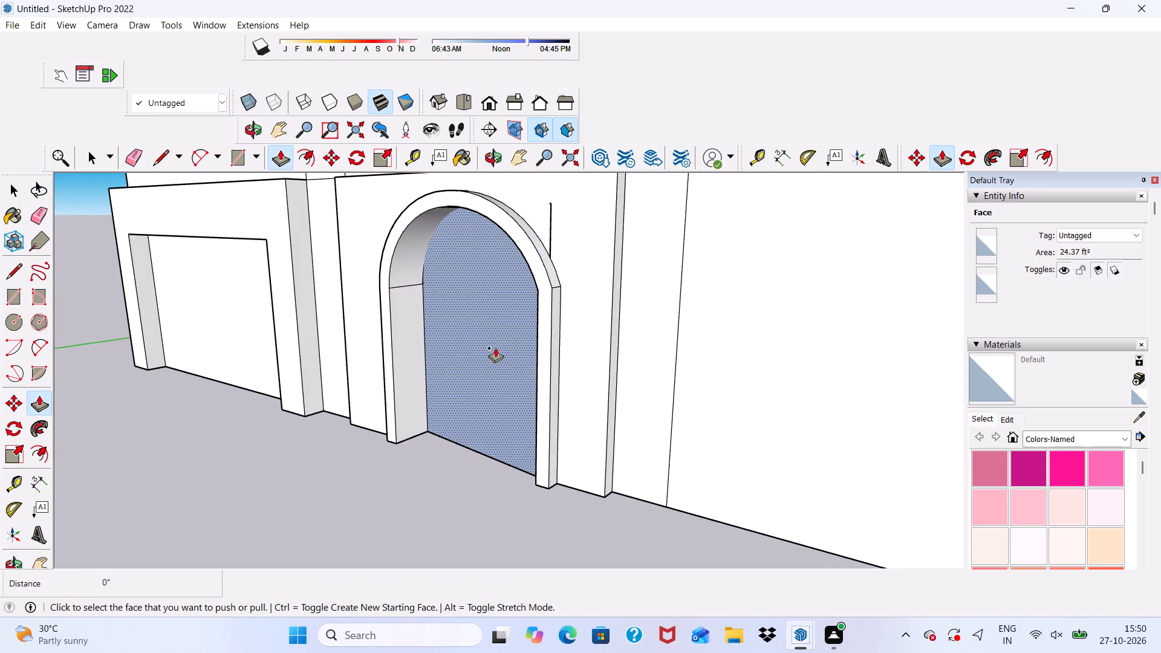
Push/Pull the rectangular face behind the arch by about 1 7/16" with a new starting face.
{"action": "left_click", "coordinate": [495, 348]}
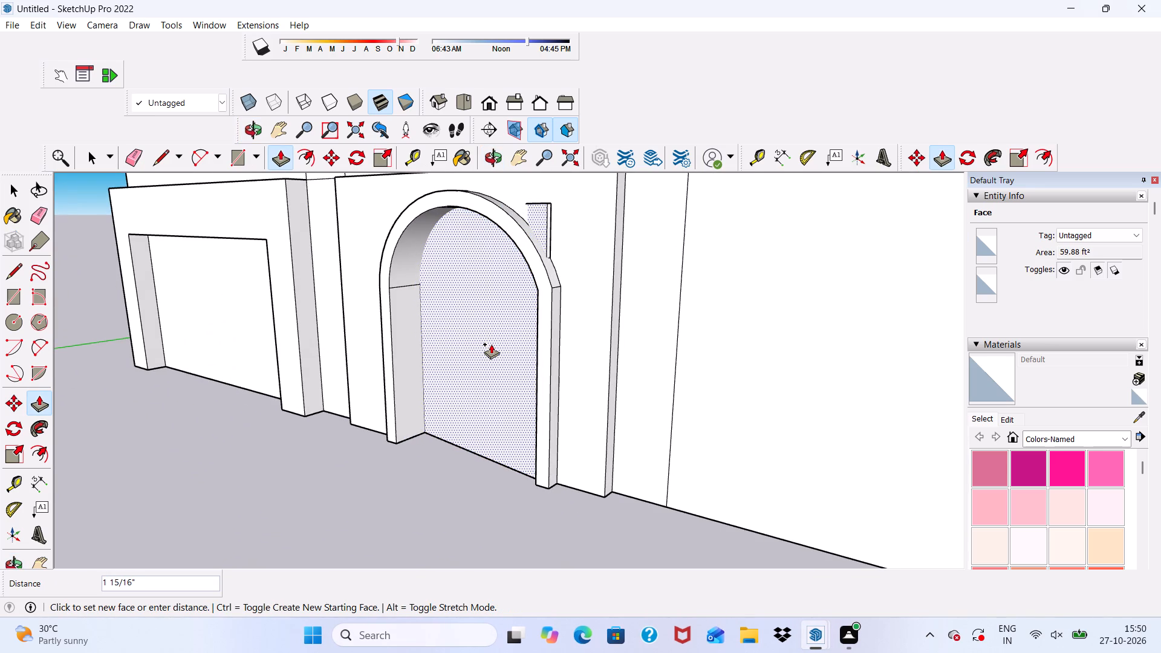
{"action": "left_click", "coordinate": [496, 339]}
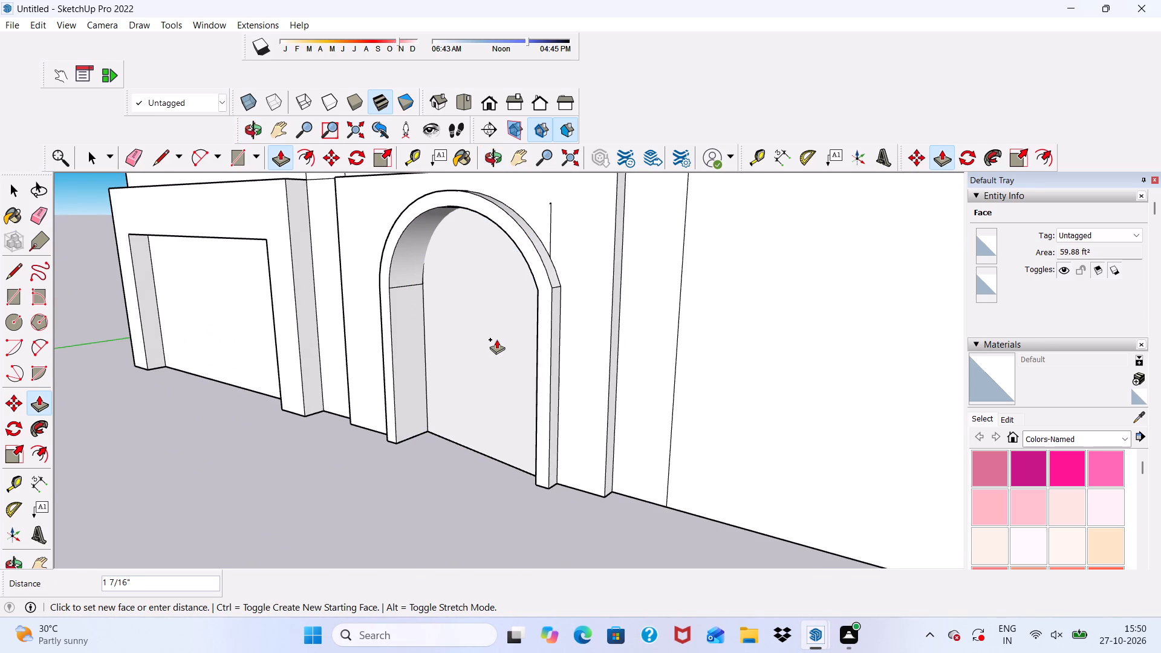
{"action": "middle_click_drag", "start_coordinate": [494, 340], "coordinate": [619, 340]}
{"action": "key", "text": "space"}
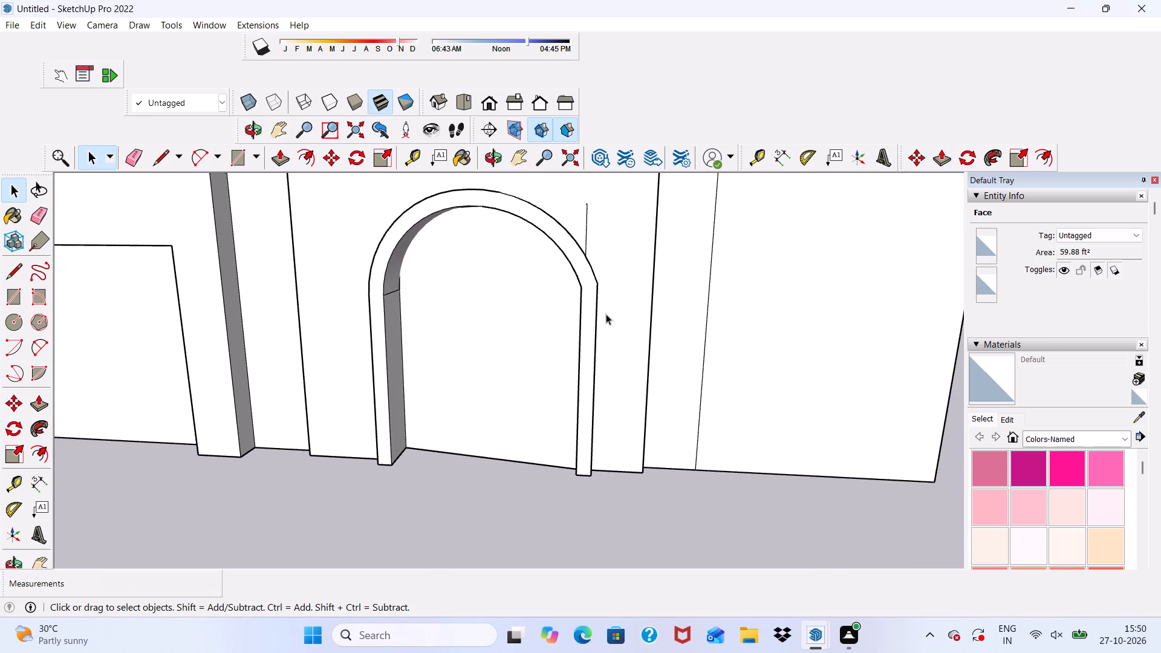
Erase the stray vertical edge of the rectangle that sticks out on the wall panel above the arch's curved side.
{"action": "scroll", "coordinate": [539, 294], "scroll_direction": "down", "scroll_amount": 3}
{"action": "middle_click_drag", "start_coordinate": [458, 408], "coordinate": [522, 306]}
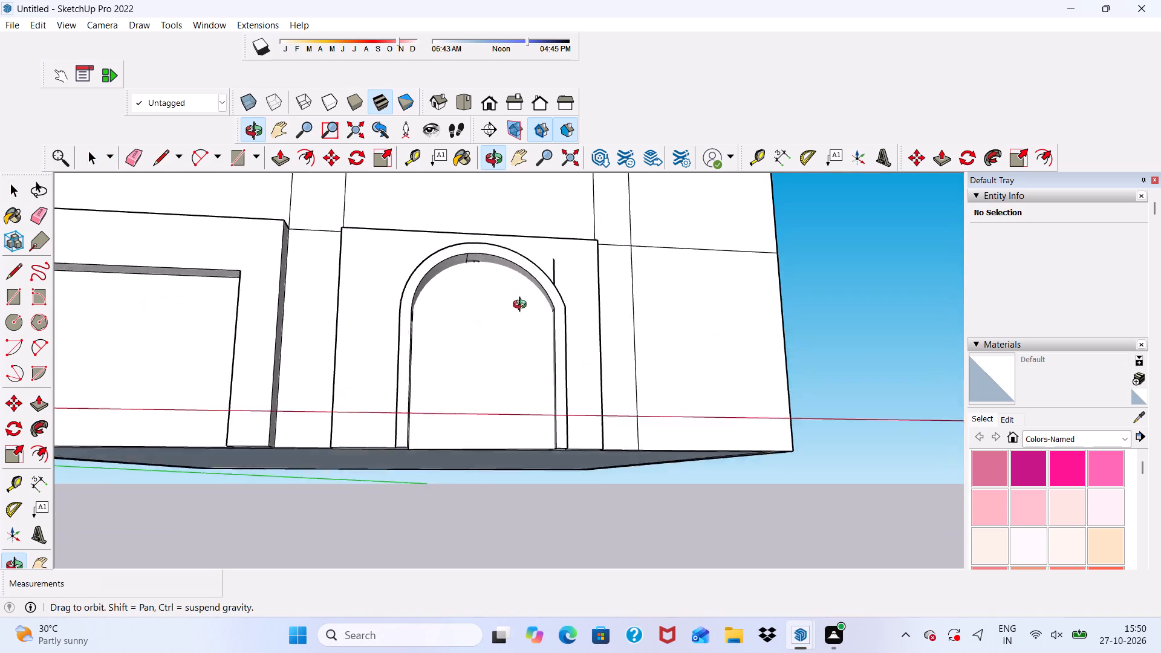
{"action": "middle_click_drag", "start_coordinate": [522, 306], "coordinate": [407, 417]}
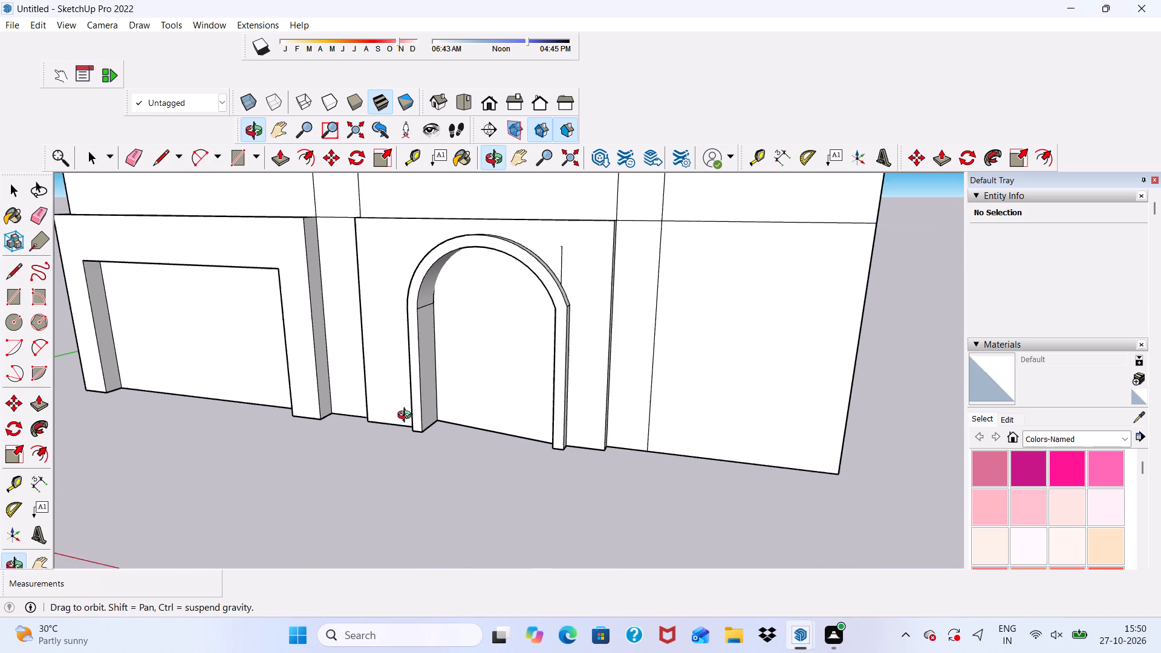
{"action": "middle_click_drag", "start_coordinate": [407, 417], "coordinate": [398, 418]}
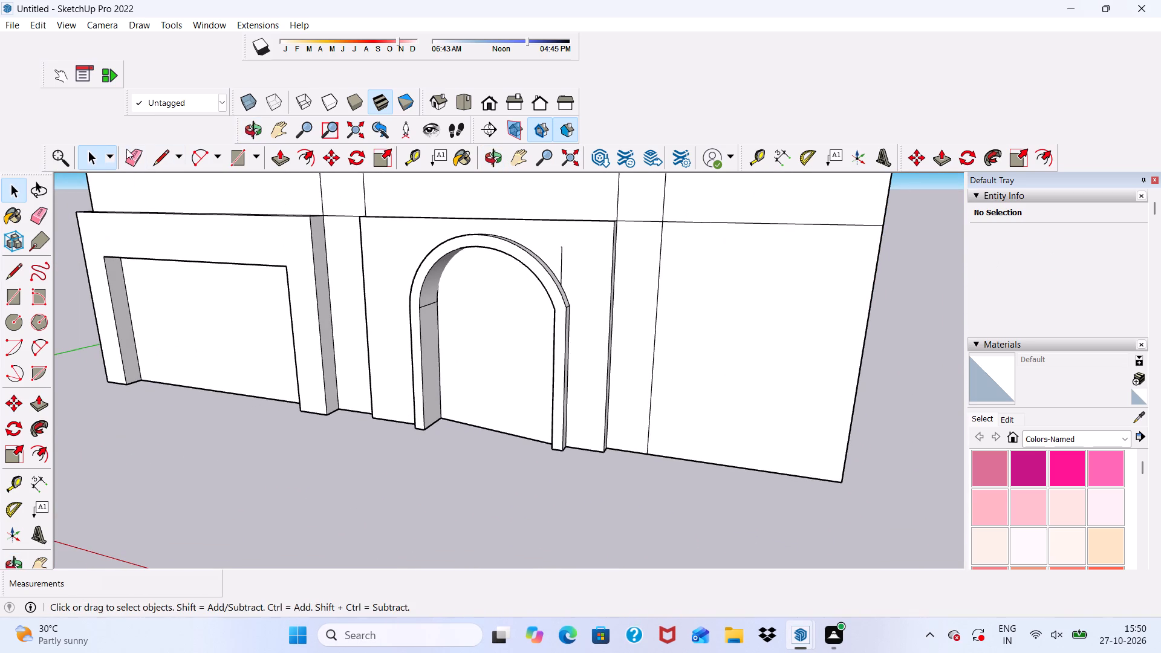
{"action": "left_click", "coordinate": [129, 149]}
{"action": "scroll", "coordinate": [527, 281], "scroll_direction": "up", "scroll_amount": 4}
{"action": "scroll", "coordinate": [603, 255], "scroll_direction": "up", "scroll_amount": 2}
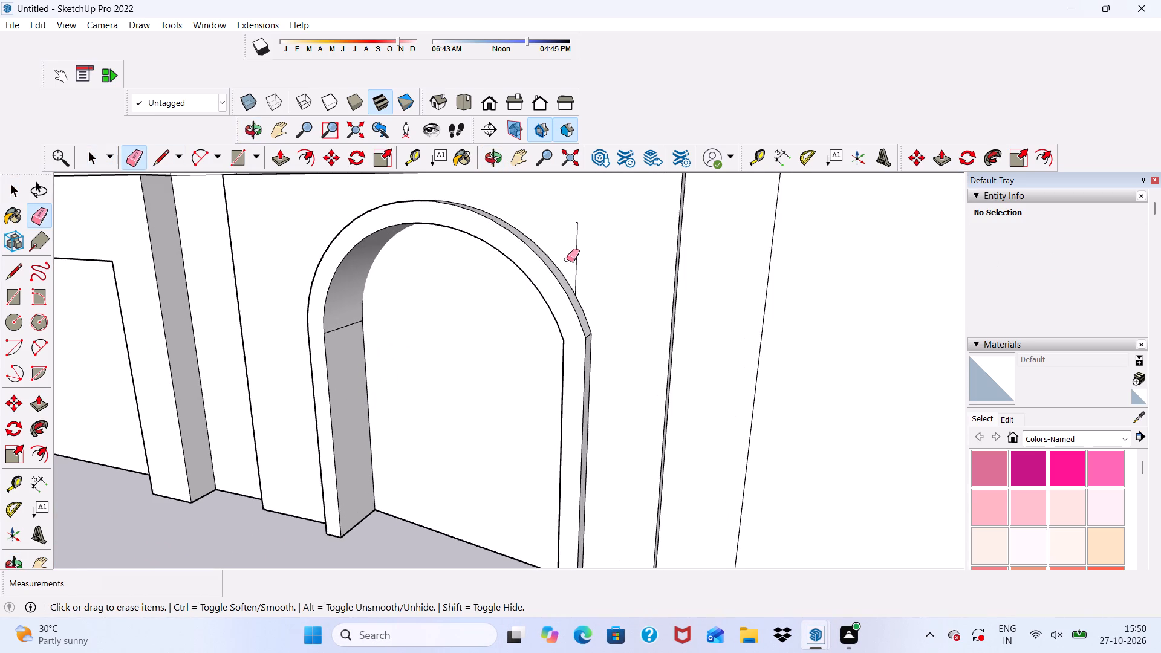
{"action": "left_click", "coordinate": [573, 252]}
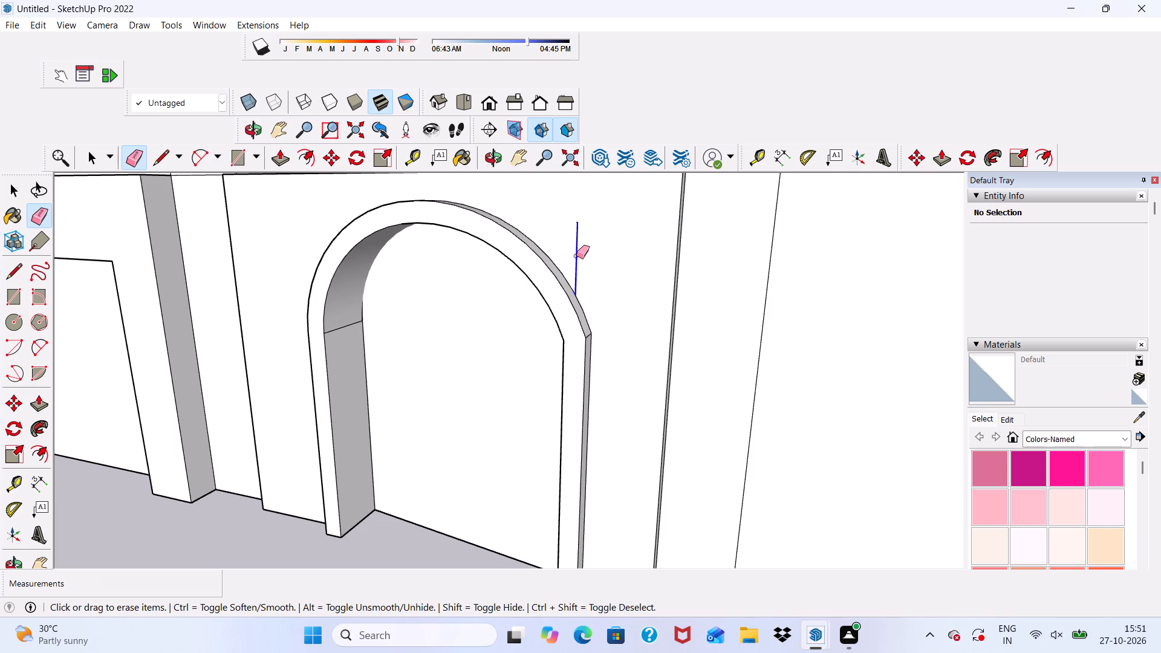
{"action": "key", "text": "ctrl+z"}
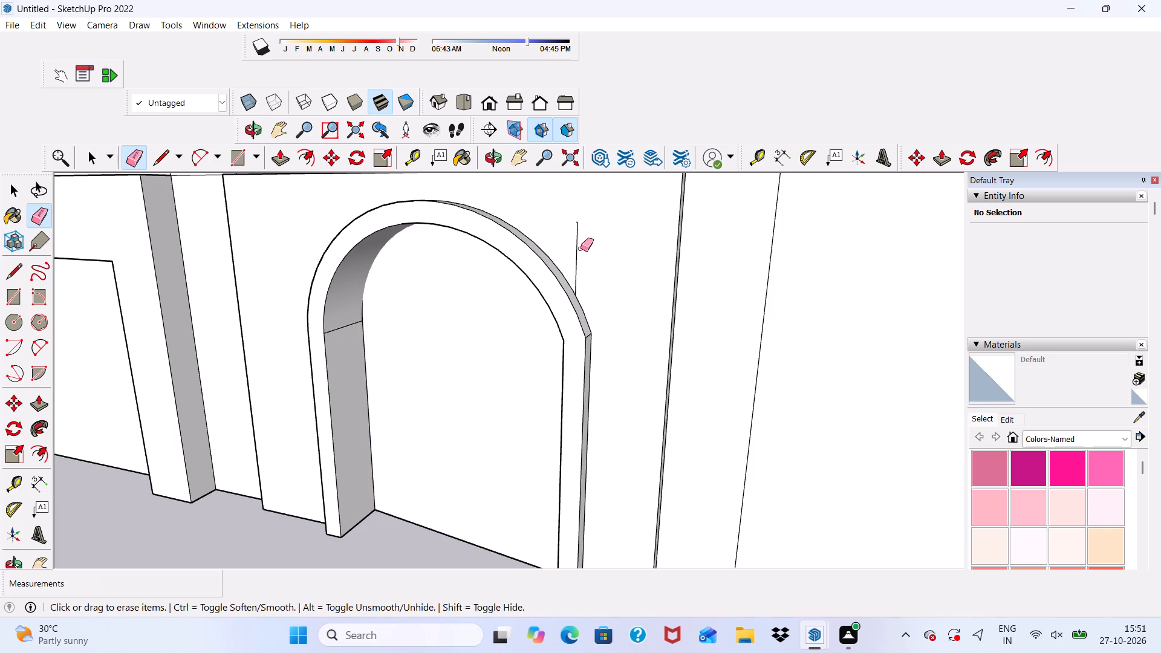
{"action": "left_click_drag", "start_coordinate": [577, 245], "coordinate": [570, 249]}
{"action": "left_click", "coordinate": [580, 219]}
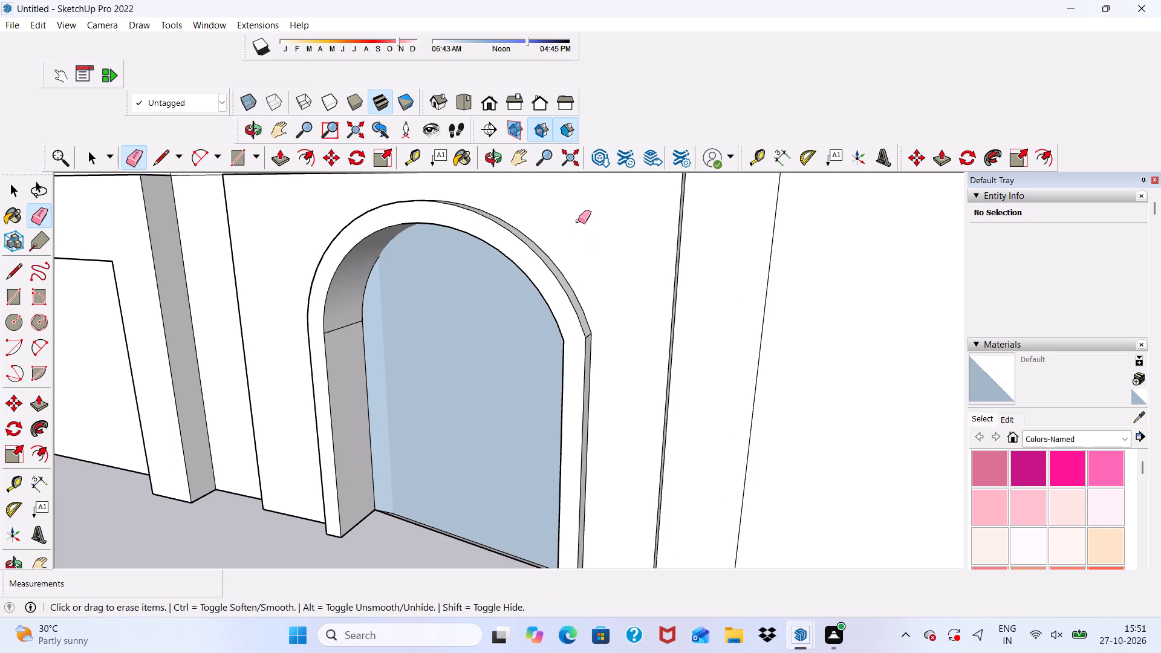
{"action": "key", "text": "space"}
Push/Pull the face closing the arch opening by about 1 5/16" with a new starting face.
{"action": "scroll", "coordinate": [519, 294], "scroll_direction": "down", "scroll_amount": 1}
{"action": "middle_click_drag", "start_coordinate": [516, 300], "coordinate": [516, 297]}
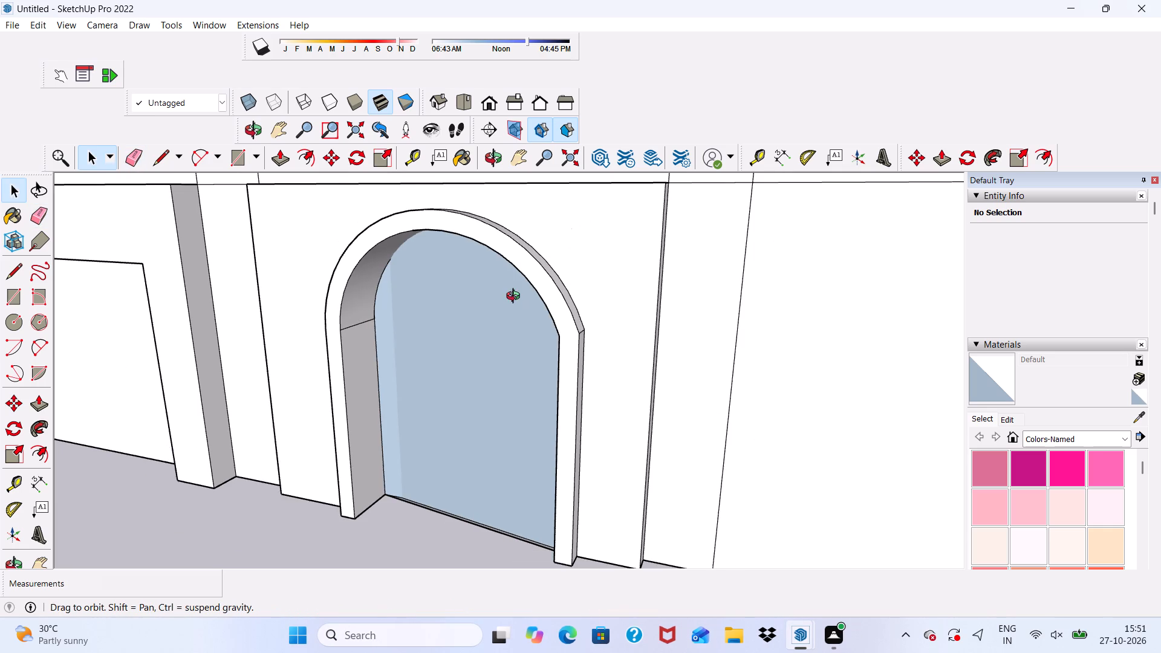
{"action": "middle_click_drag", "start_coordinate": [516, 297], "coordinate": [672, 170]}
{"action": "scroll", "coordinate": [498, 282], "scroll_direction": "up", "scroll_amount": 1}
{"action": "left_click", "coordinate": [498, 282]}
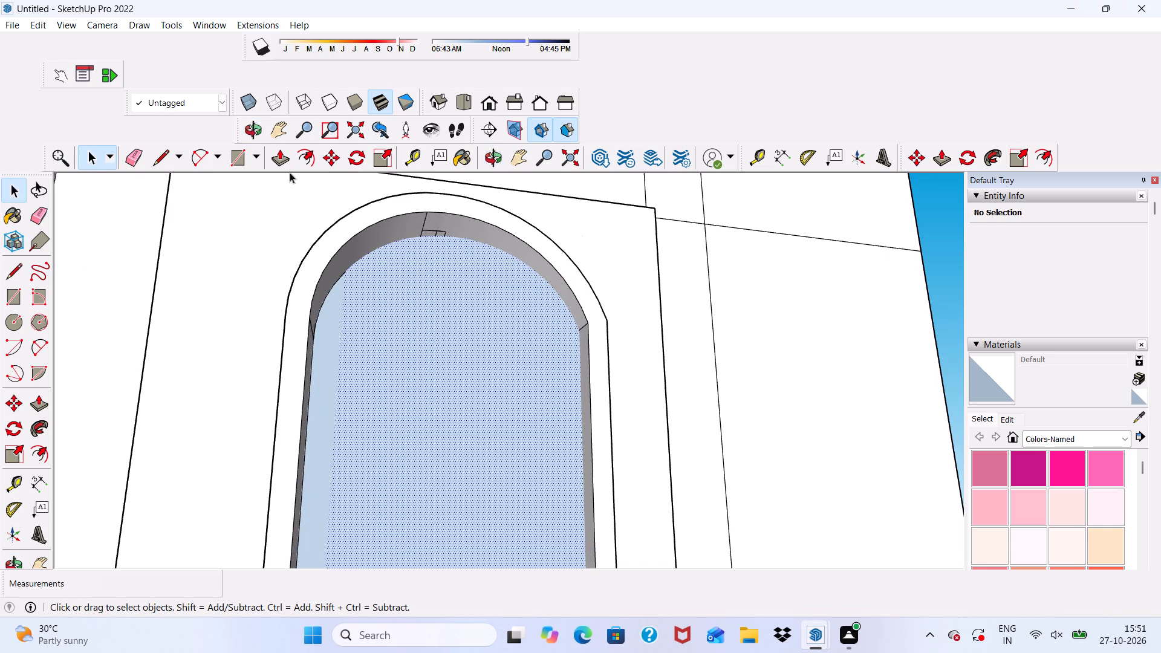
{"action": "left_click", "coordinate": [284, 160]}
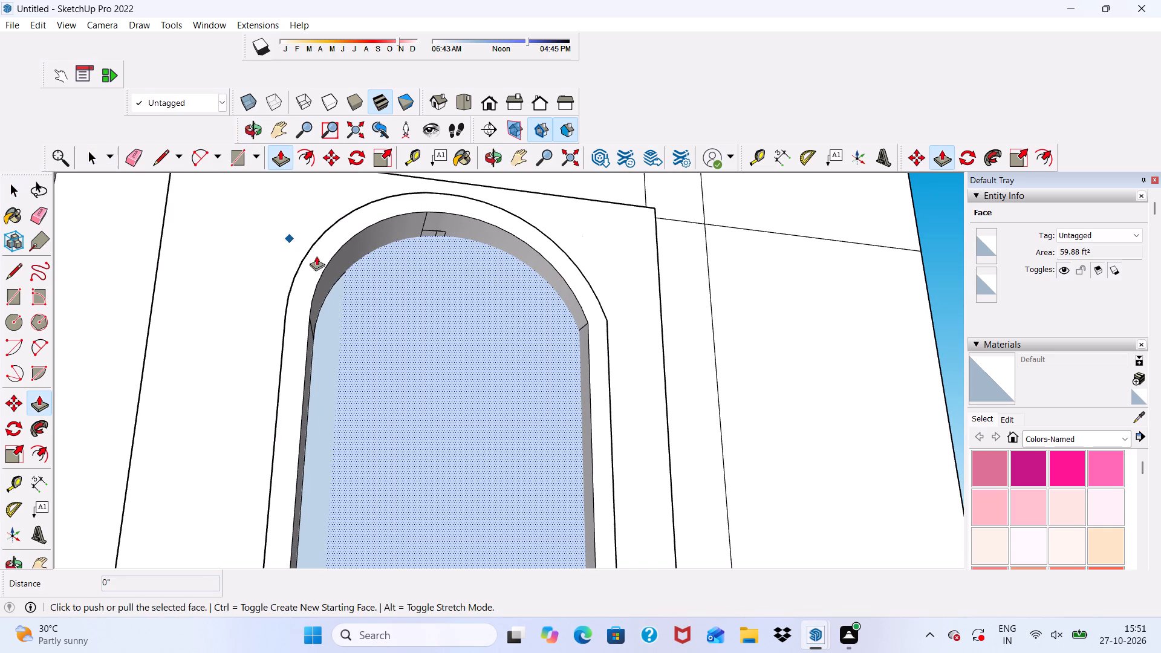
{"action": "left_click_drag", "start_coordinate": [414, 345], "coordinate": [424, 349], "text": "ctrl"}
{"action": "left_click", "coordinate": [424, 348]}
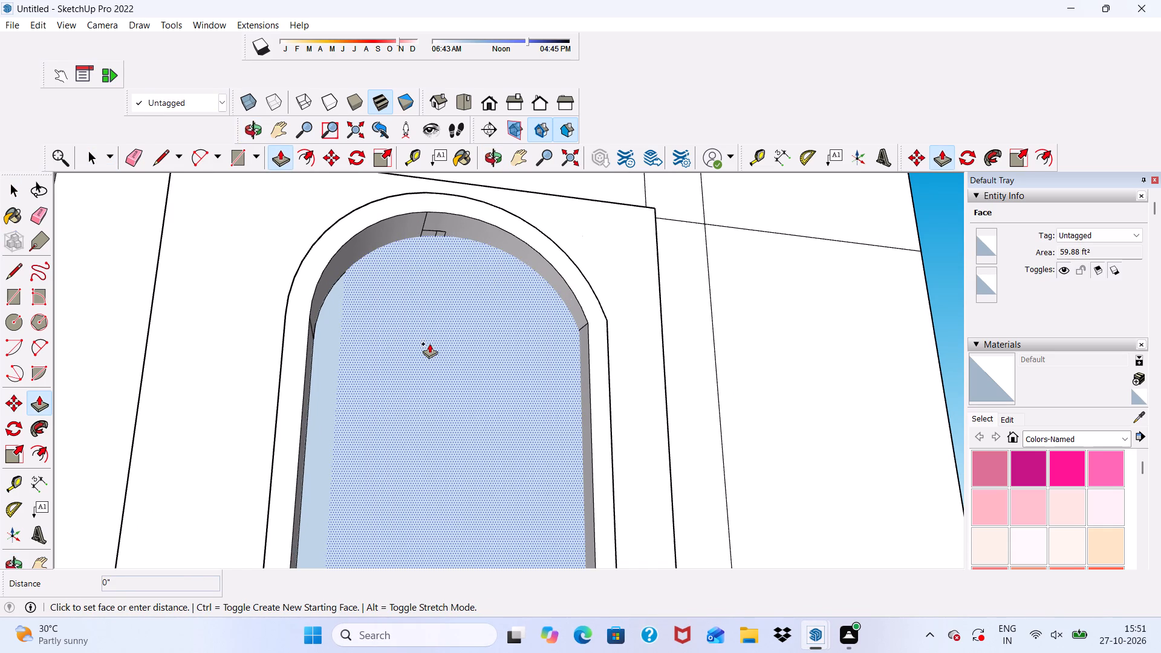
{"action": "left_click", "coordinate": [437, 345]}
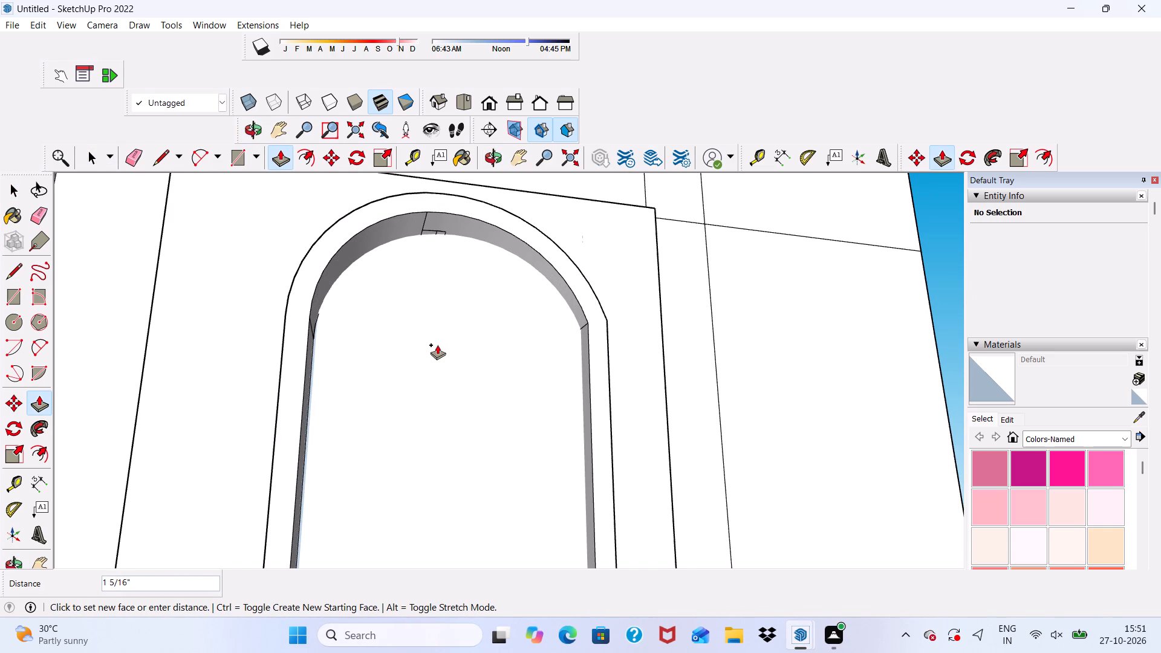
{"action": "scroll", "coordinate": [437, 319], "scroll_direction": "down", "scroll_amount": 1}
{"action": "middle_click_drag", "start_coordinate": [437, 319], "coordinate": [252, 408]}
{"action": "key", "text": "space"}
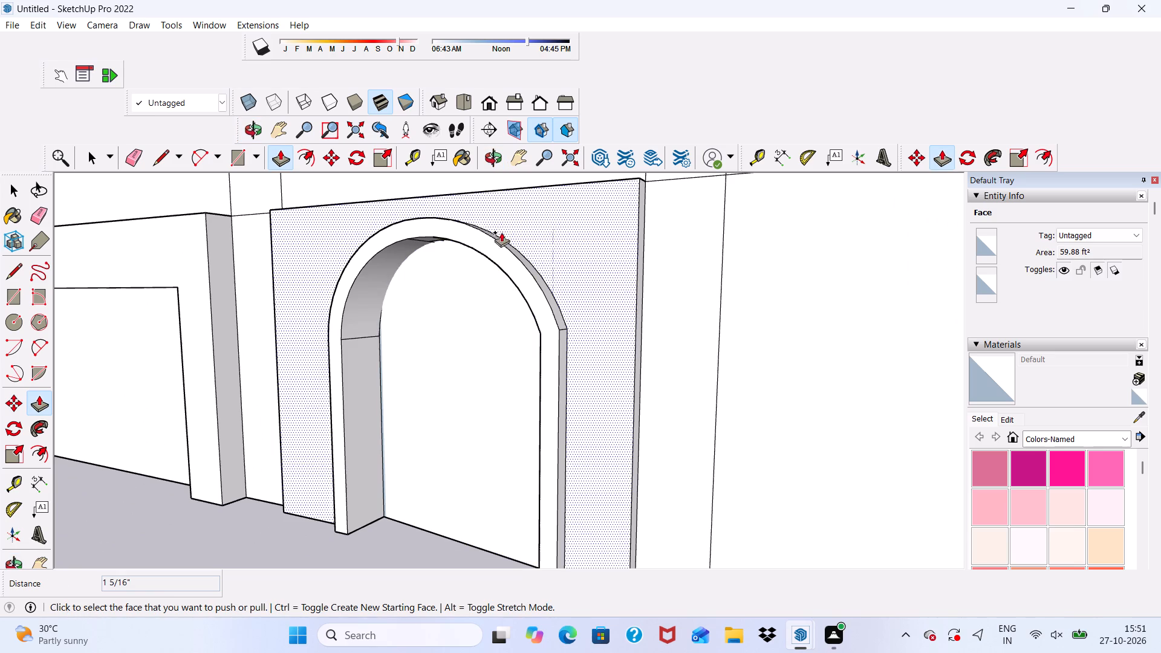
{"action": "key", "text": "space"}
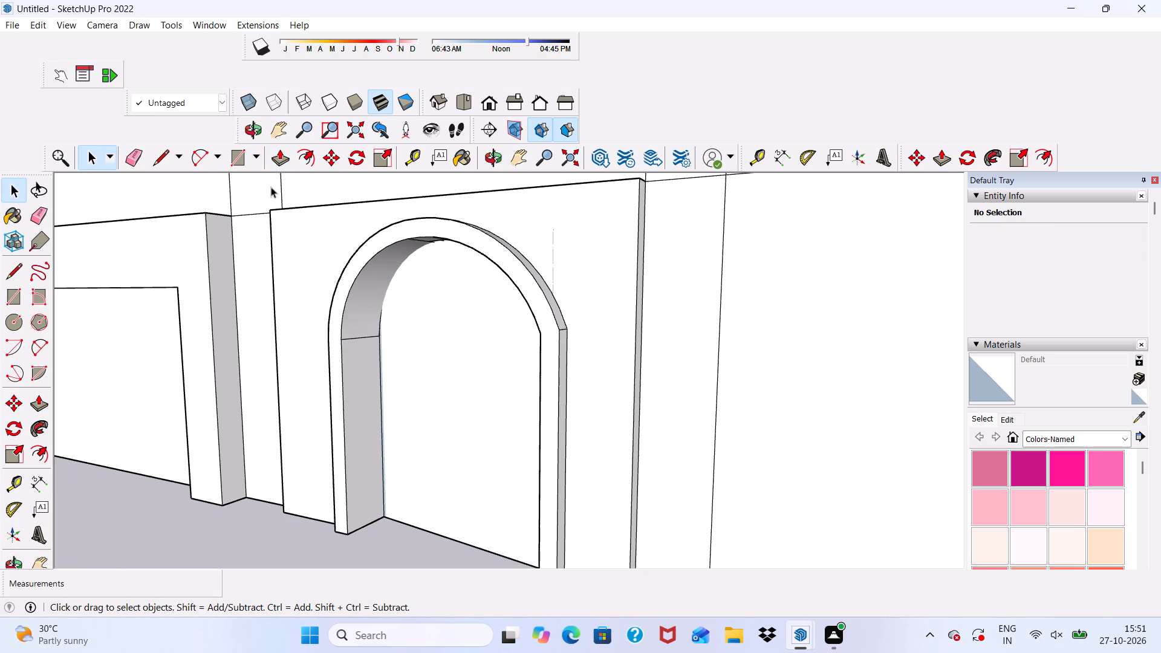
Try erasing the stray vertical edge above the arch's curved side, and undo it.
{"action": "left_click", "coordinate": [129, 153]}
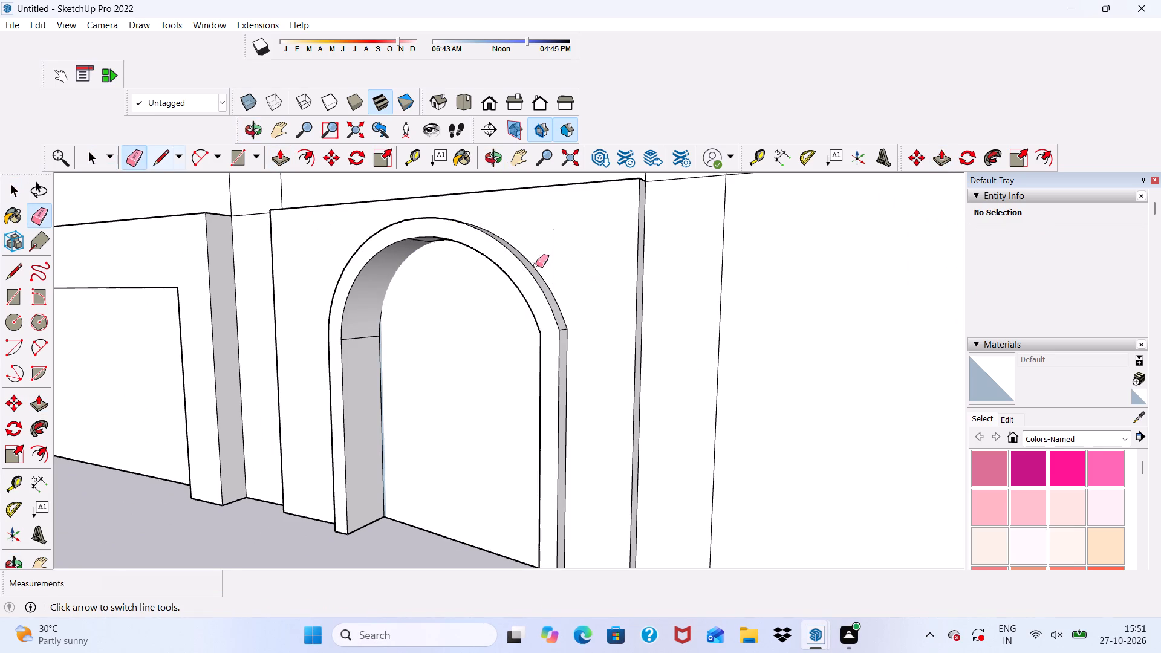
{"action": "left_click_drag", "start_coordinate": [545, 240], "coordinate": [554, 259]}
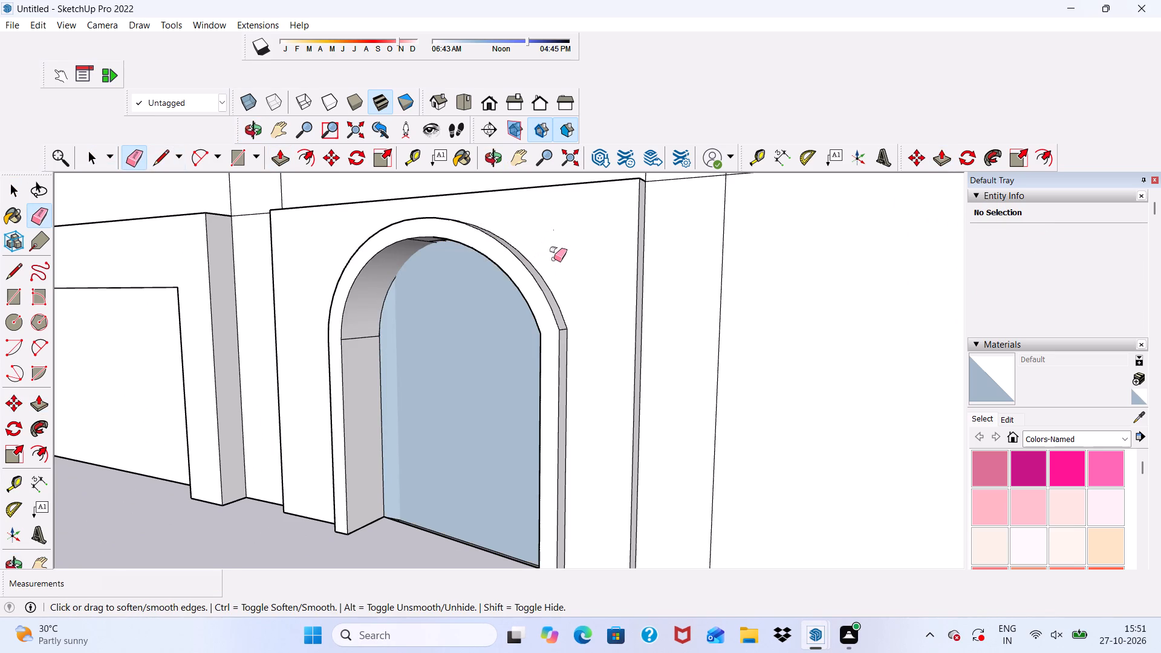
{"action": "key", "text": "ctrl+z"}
Examine the face closing the arch from the front and its base edge from underneath the building.
{"action": "scroll", "coordinate": [551, 235], "scroll_direction": "down", "scroll_amount": 6}
{"action": "scroll", "coordinate": [547, 280], "scroll_direction": "up", "scroll_amount": 1}
{"action": "middle_click_drag", "start_coordinate": [547, 280], "coordinate": [741, 200]}
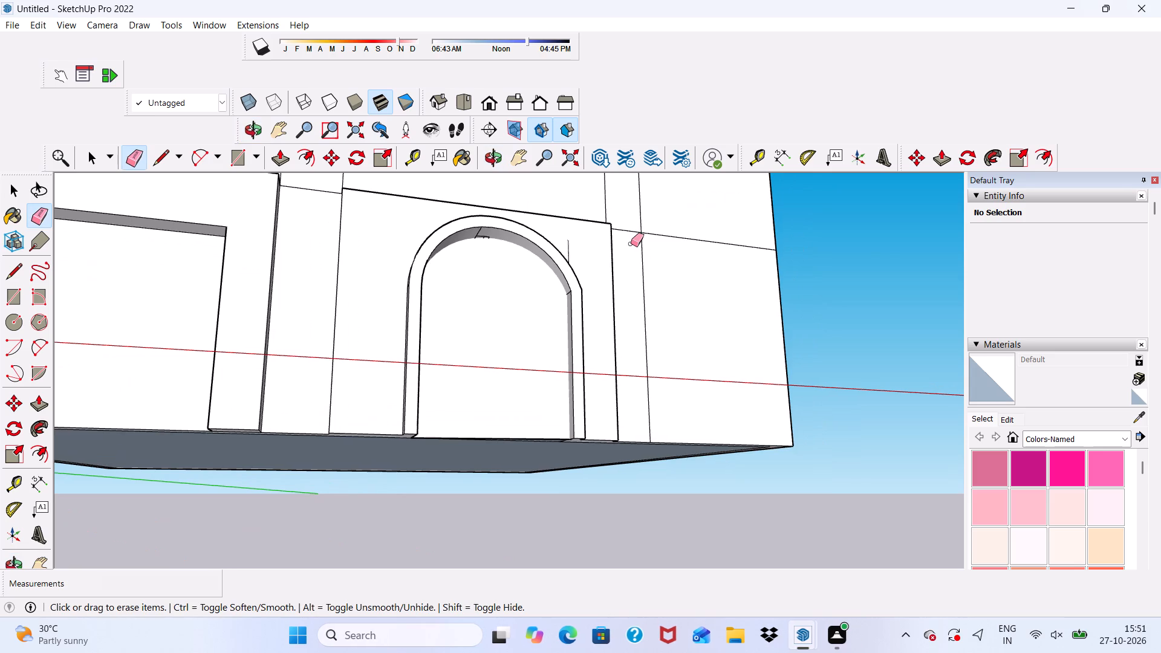
{"action": "scroll", "coordinate": [571, 261], "scroll_direction": "up", "scroll_amount": 6}
{"action": "key", "text": "space"}
{"action": "scroll", "coordinate": [559, 241], "scroll_direction": "down", "scroll_amount": 3}
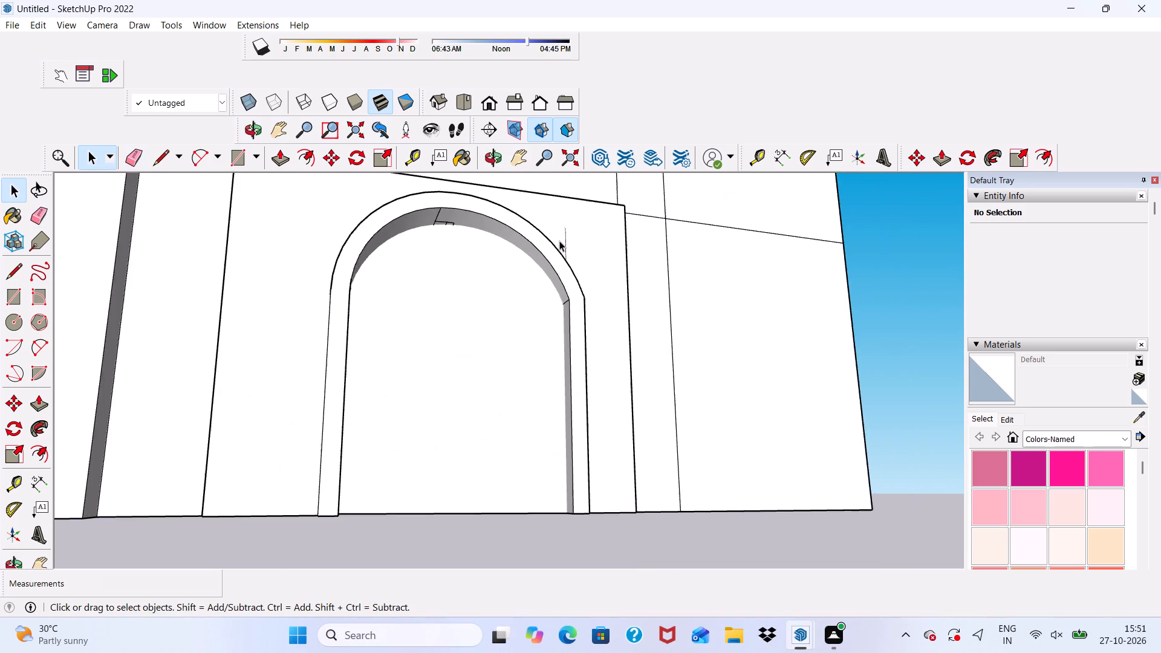
{"action": "scroll", "coordinate": [559, 241], "scroll_direction": "down", "scroll_amount": 8}
{"action": "middle_click_drag", "start_coordinate": [554, 241], "coordinate": [516, 170]}
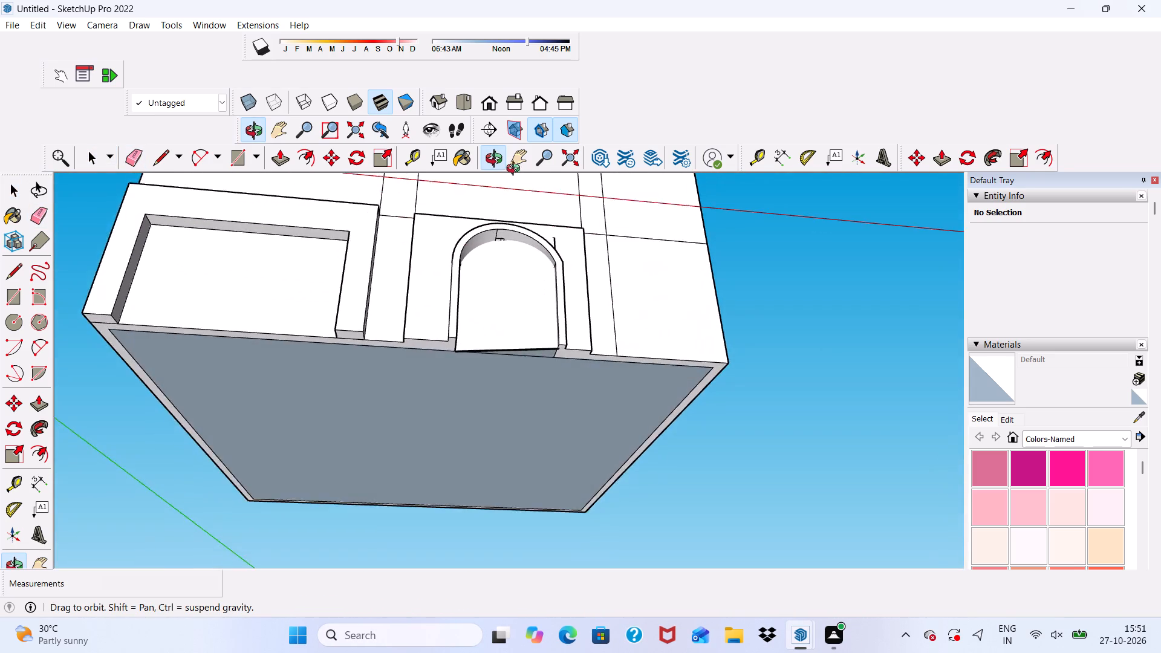
{"action": "middle_click_drag", "start_coordinate": [516, 170], "coordinate": [550, 152]}
{"action": "scroll", "coordinate": [490, 412], "scroll_direction": "up", "scroll_amount": 8}
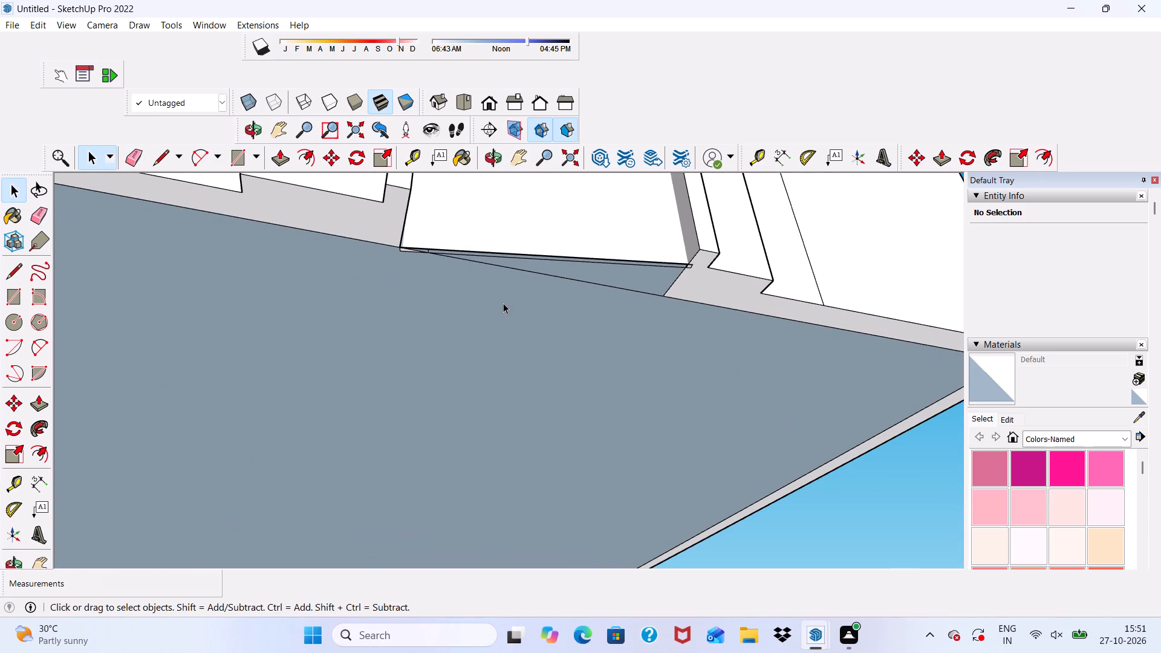
Undo the recent edits back to before the rectangle closing the arch opening was drawn.
{"action": "key", "text": "ctrl+z"}
{"action": "key", "text": "ctrl+z"}
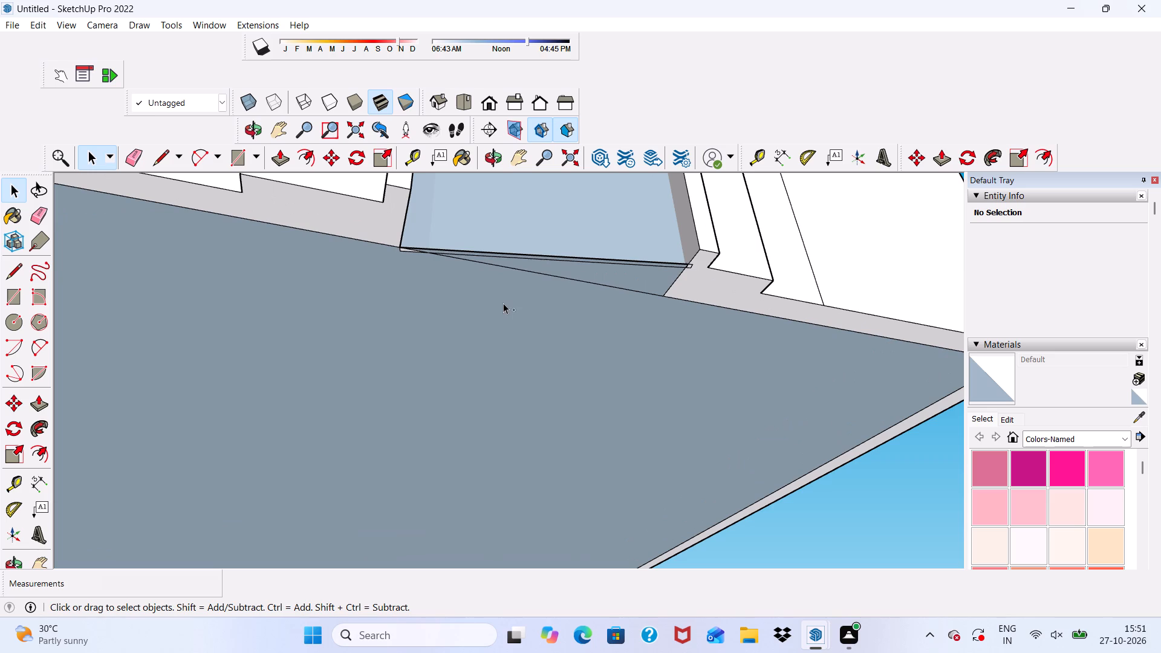
{"action": "key", "text": "ctrl+z"}
{"action": "key", "text": "ctrl+z"}
{"action": "key", "text": "z"}
{"action": "key", "text": "ctrl+z"}
{"action": "key", "text": "ctrl+z"}
{"action": "double_click", "coordinate": [503, 303], "text": "ctrl"}
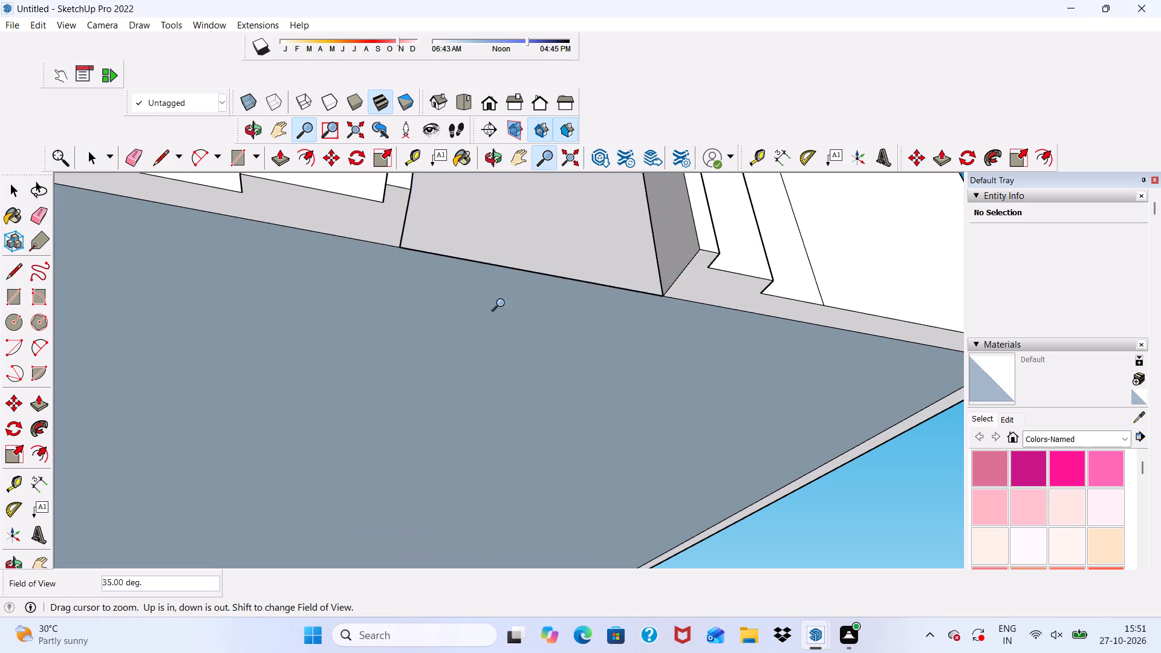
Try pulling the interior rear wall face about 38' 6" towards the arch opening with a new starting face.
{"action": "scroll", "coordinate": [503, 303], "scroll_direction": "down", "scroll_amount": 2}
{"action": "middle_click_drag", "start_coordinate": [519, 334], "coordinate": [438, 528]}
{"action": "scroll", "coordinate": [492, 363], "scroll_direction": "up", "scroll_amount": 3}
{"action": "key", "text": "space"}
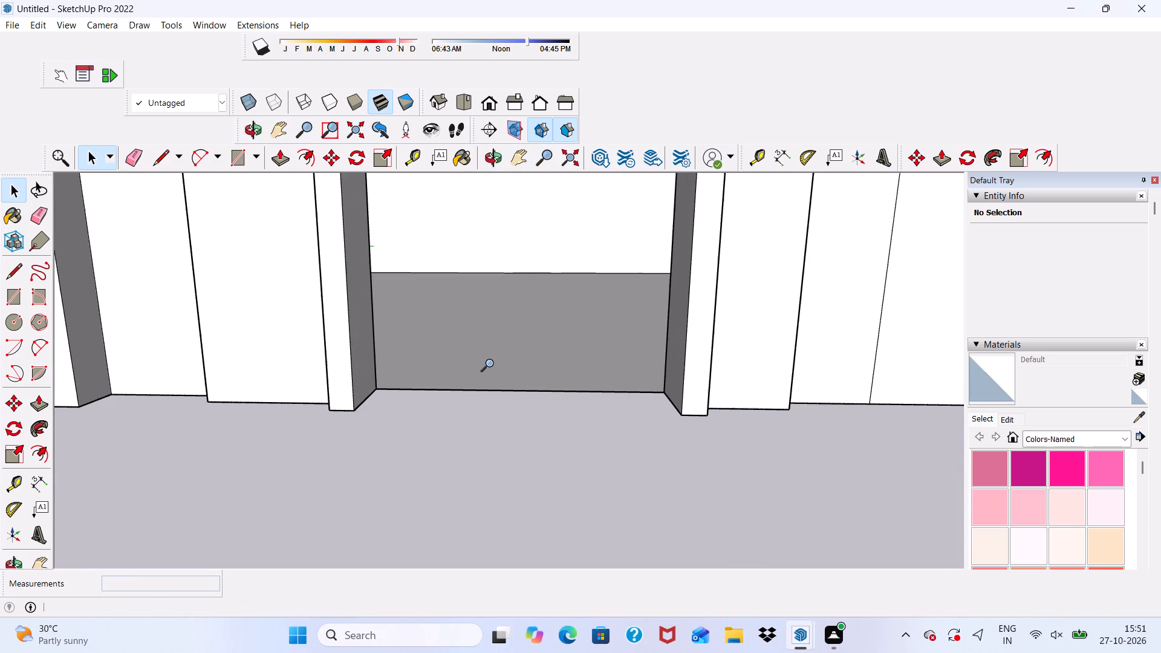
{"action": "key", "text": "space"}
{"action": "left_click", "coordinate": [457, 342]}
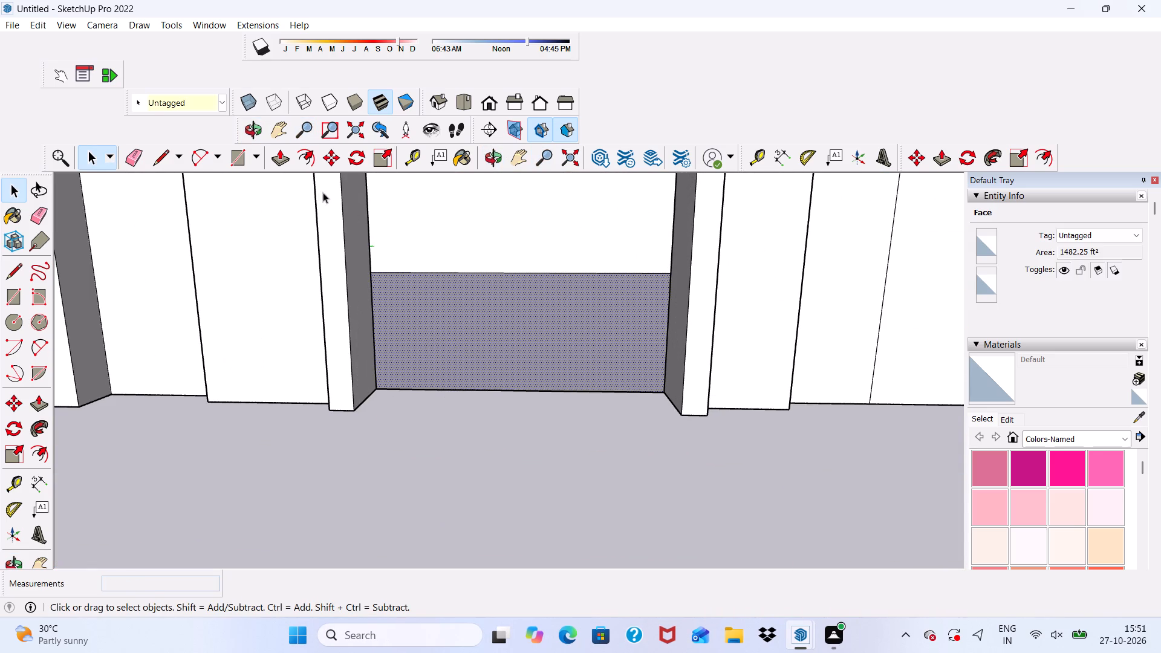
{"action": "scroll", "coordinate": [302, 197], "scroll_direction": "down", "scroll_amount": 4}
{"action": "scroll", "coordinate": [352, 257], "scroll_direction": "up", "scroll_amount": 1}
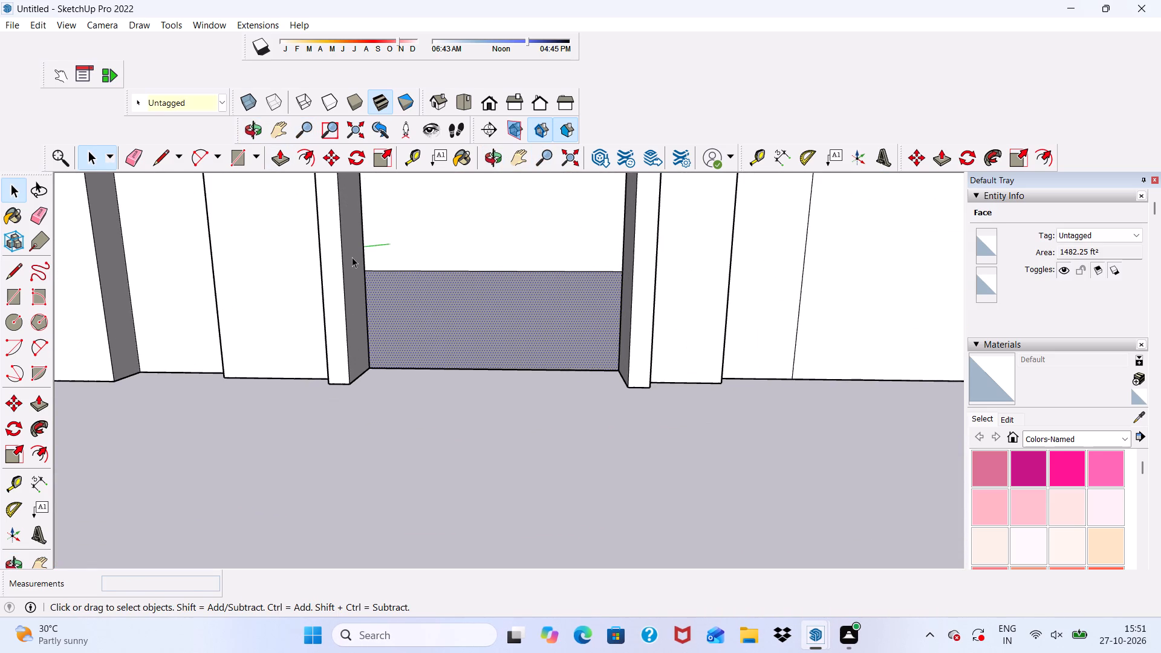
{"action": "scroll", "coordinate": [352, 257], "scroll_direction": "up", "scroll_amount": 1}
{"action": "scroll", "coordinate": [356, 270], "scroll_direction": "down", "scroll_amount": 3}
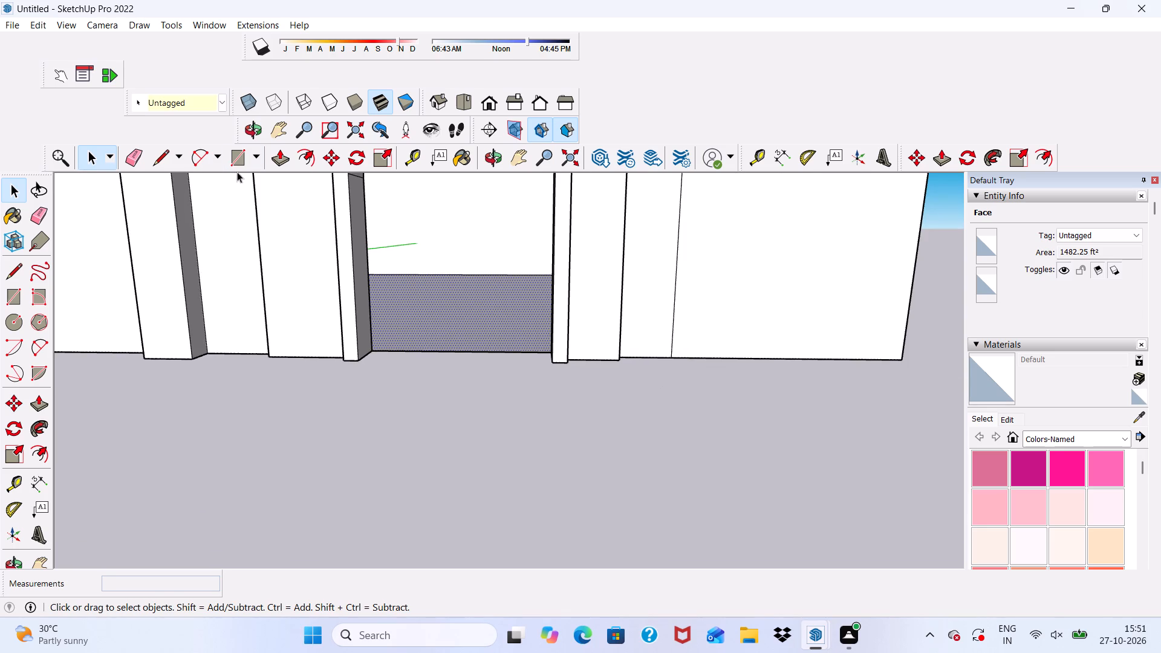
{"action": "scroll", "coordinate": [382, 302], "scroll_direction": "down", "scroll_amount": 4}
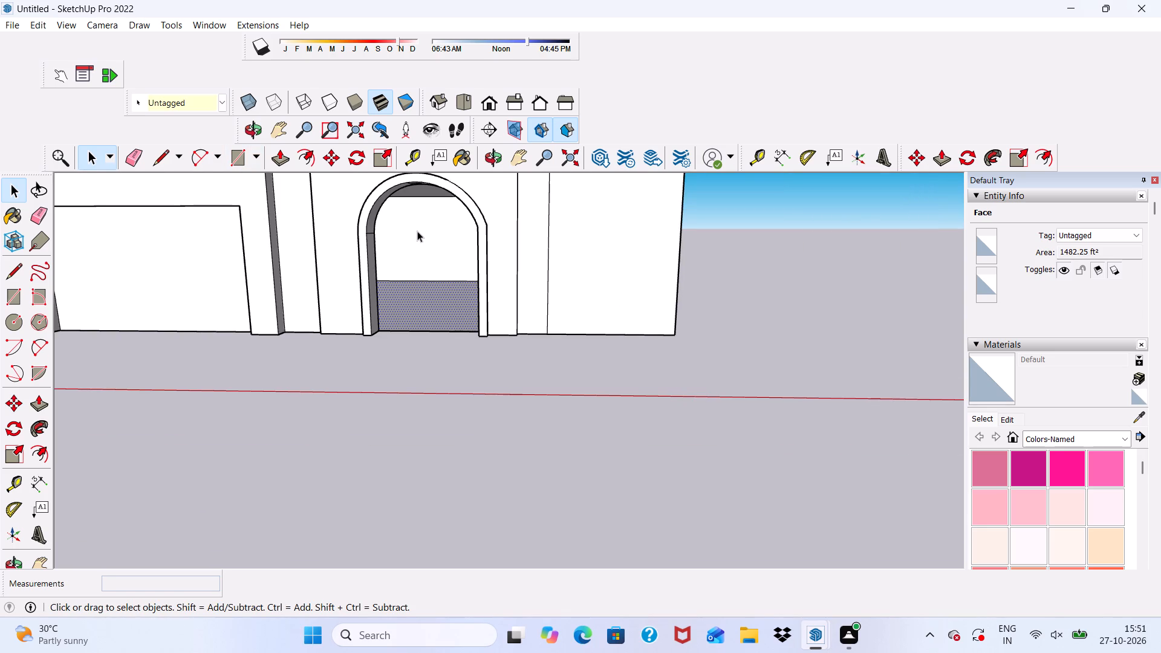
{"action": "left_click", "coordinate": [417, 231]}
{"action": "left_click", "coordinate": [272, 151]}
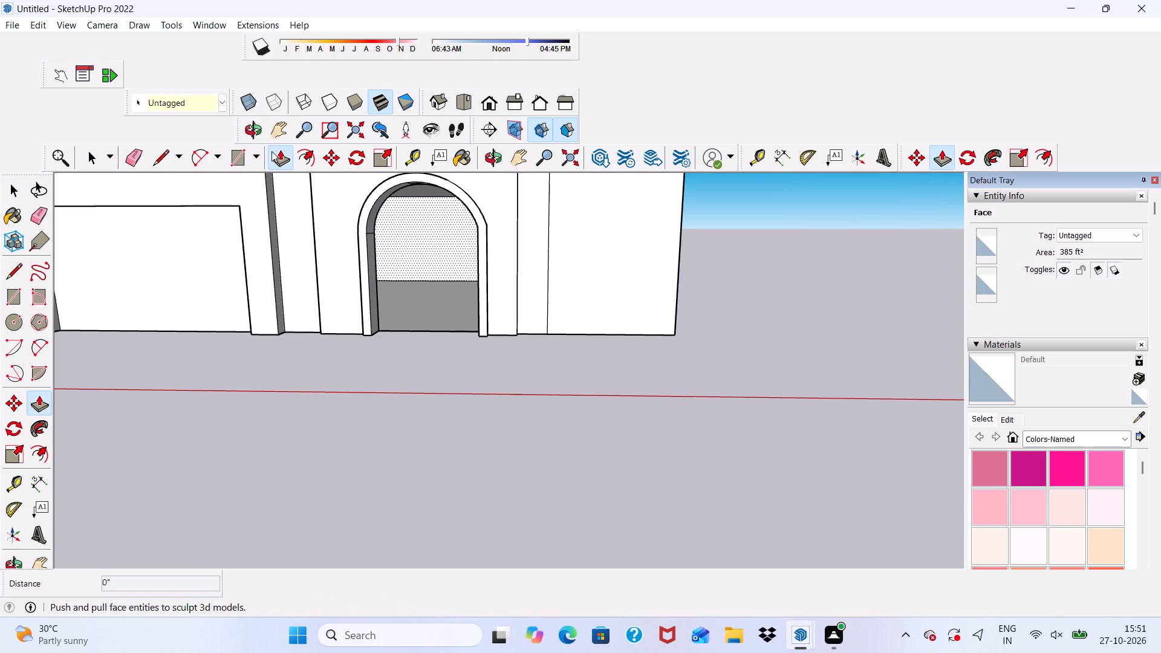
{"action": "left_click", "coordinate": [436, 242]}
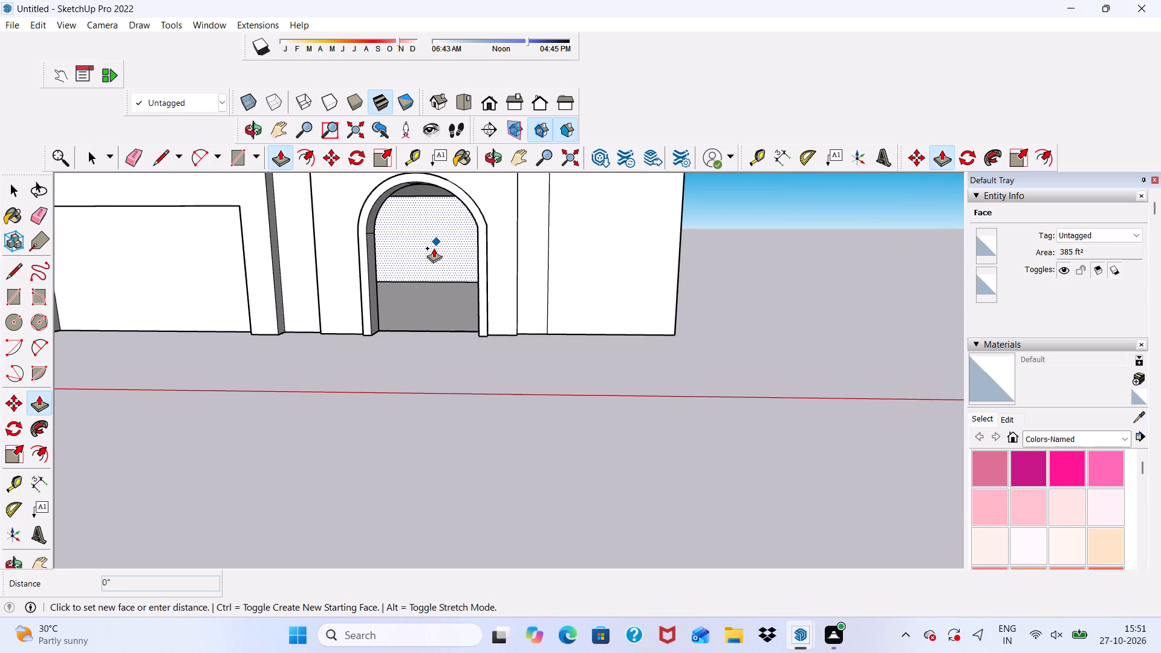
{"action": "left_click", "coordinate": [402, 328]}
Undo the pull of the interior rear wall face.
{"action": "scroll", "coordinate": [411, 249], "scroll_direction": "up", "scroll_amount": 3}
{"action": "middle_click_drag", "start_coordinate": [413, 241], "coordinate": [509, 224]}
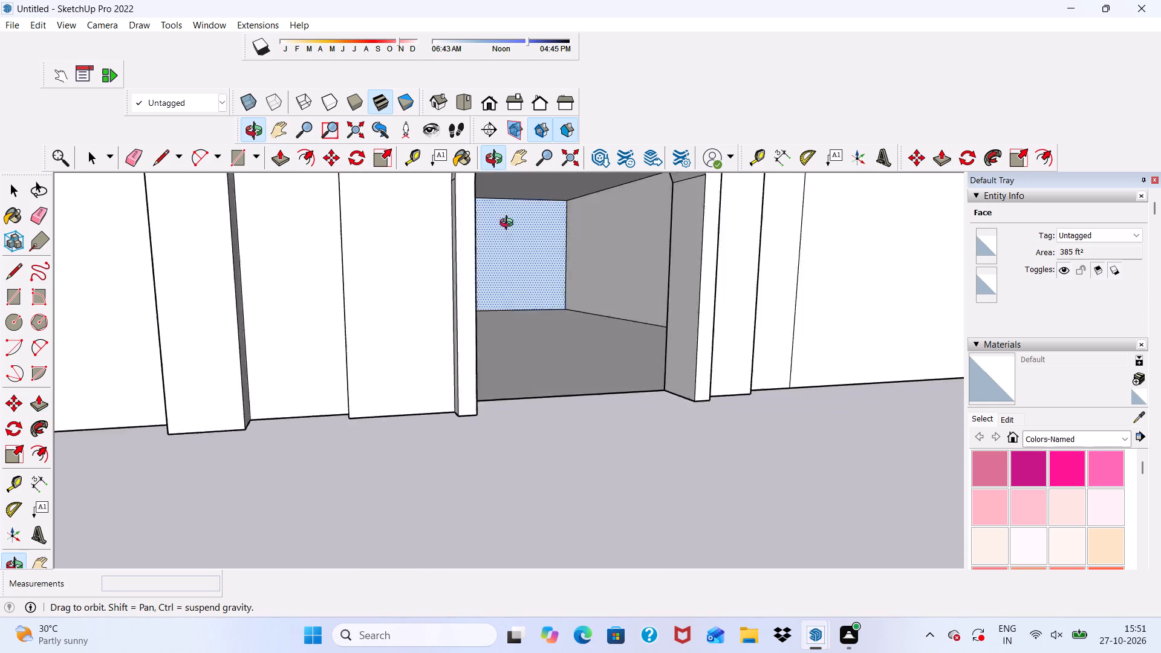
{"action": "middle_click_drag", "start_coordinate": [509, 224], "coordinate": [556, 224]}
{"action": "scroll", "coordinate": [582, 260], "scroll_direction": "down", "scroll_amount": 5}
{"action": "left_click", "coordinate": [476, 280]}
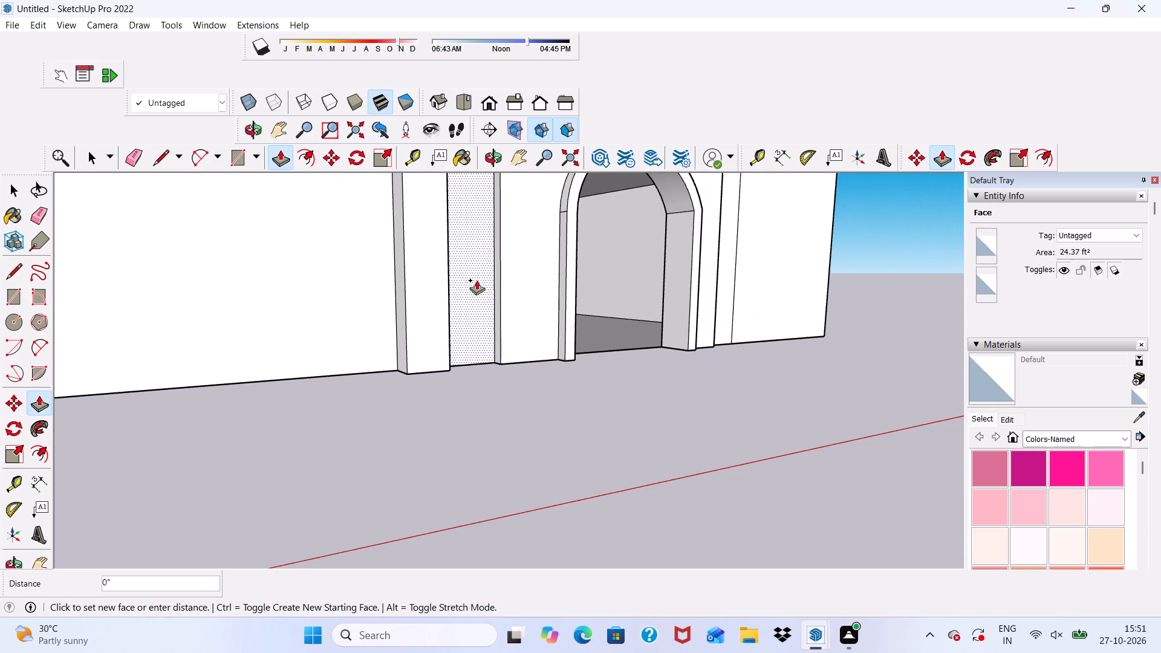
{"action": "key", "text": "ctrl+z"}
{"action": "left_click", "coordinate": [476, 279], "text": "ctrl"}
Push/Pull the interior floor face upward about 12' 6 7/8" with a new starting face to close off the arch opening.
{"action": "scroll", "coordinate": [608, 337], "scroll_direction": "down", "scroll_amount": 1}
{"action": "middle_click_drag", "start_coordinate": [608, 337], "coordinate": [426, 371]}
{"action": "scroll", "coordinate": [520, 338], "scroll_direction": "up", "scroll_amount": 5}
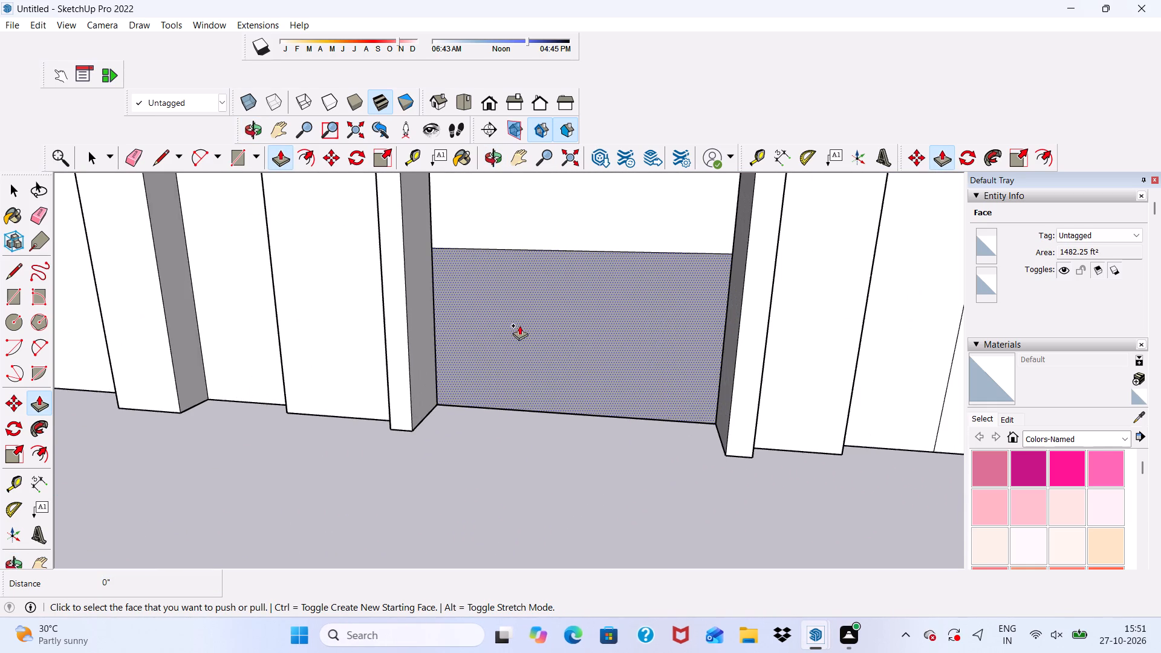
{"action": "left_click", "coordinate": [511, 365]}
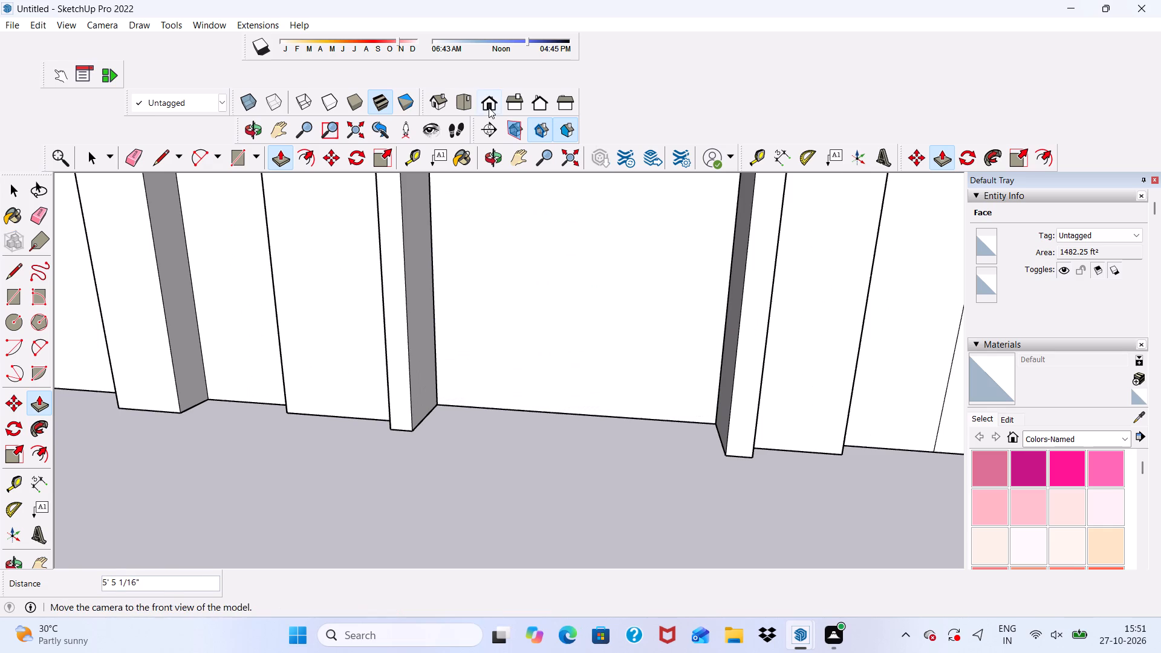
{"action": "scroll", "coordinate": [489, 108], "scroll_direction": "down", "scroll_amount": 5}
{"action": "scroll", "coordinate": [496, 171], "scroll_direction": "down", "scroll_amount": 19}
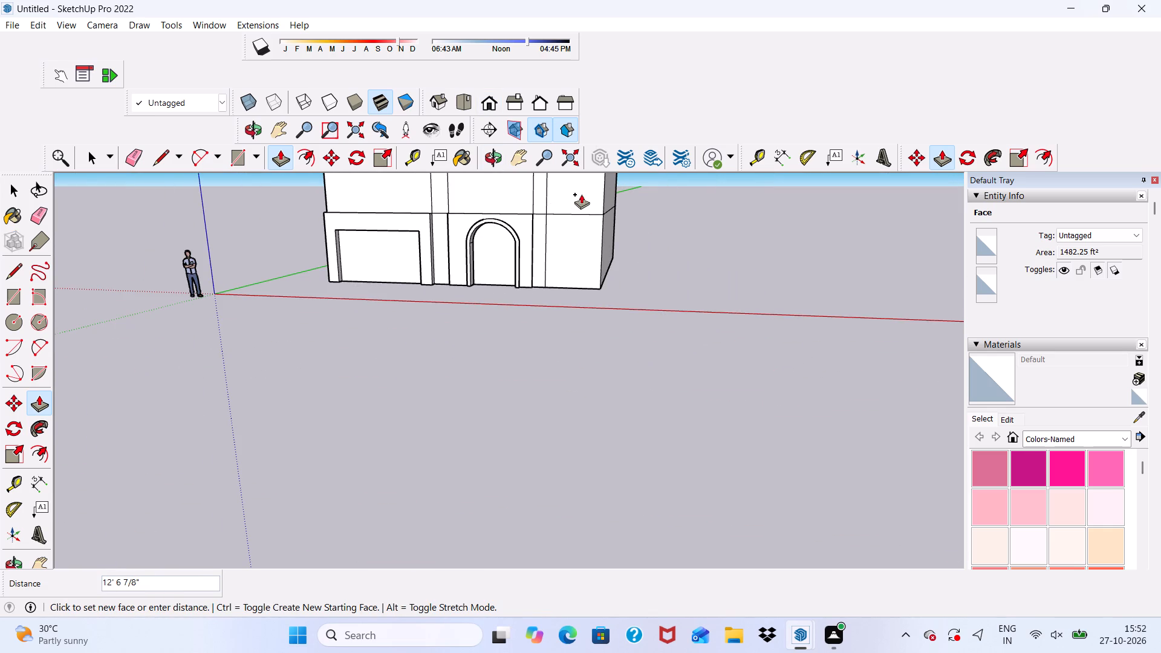
{"action": "left_click", "coordinate": [582, 193]}
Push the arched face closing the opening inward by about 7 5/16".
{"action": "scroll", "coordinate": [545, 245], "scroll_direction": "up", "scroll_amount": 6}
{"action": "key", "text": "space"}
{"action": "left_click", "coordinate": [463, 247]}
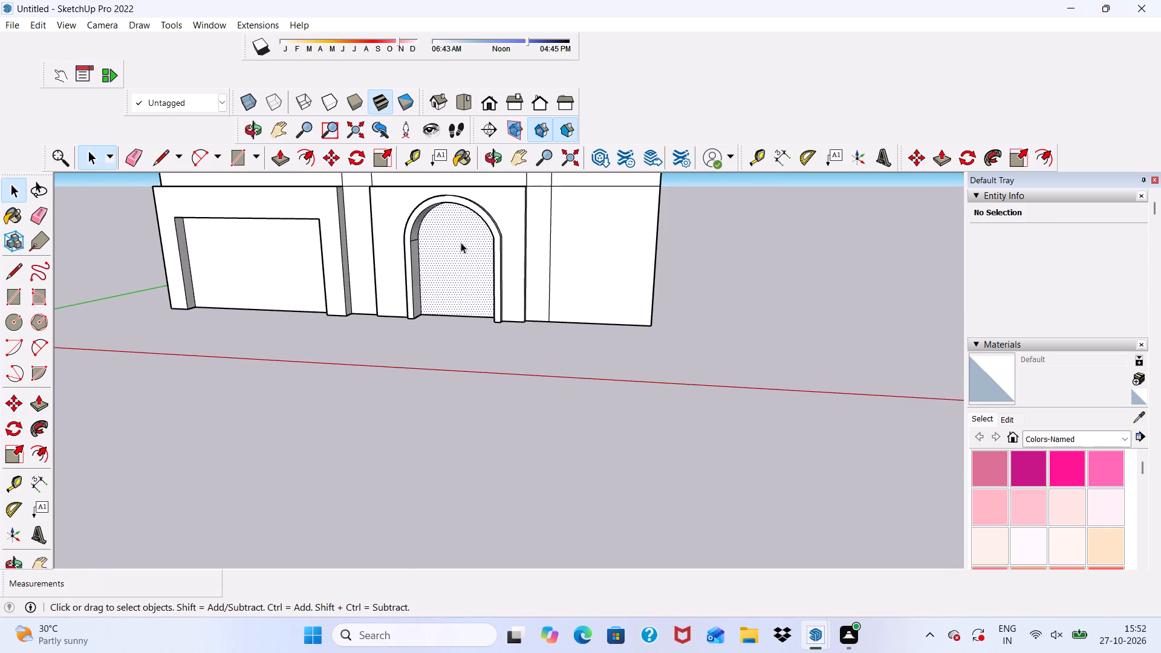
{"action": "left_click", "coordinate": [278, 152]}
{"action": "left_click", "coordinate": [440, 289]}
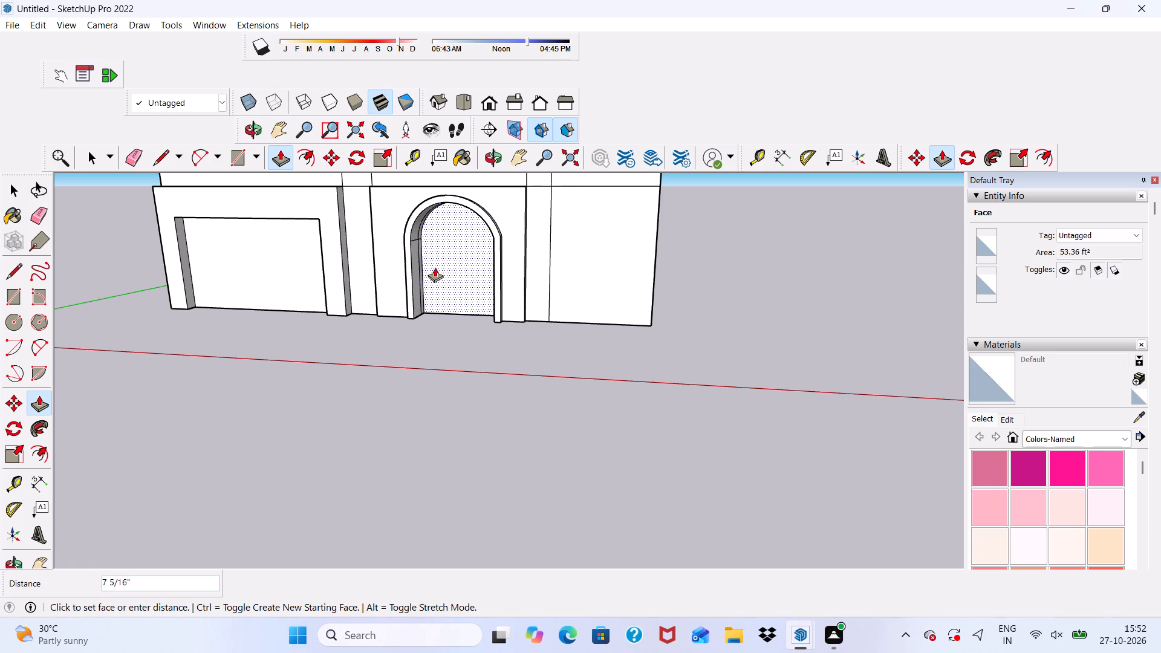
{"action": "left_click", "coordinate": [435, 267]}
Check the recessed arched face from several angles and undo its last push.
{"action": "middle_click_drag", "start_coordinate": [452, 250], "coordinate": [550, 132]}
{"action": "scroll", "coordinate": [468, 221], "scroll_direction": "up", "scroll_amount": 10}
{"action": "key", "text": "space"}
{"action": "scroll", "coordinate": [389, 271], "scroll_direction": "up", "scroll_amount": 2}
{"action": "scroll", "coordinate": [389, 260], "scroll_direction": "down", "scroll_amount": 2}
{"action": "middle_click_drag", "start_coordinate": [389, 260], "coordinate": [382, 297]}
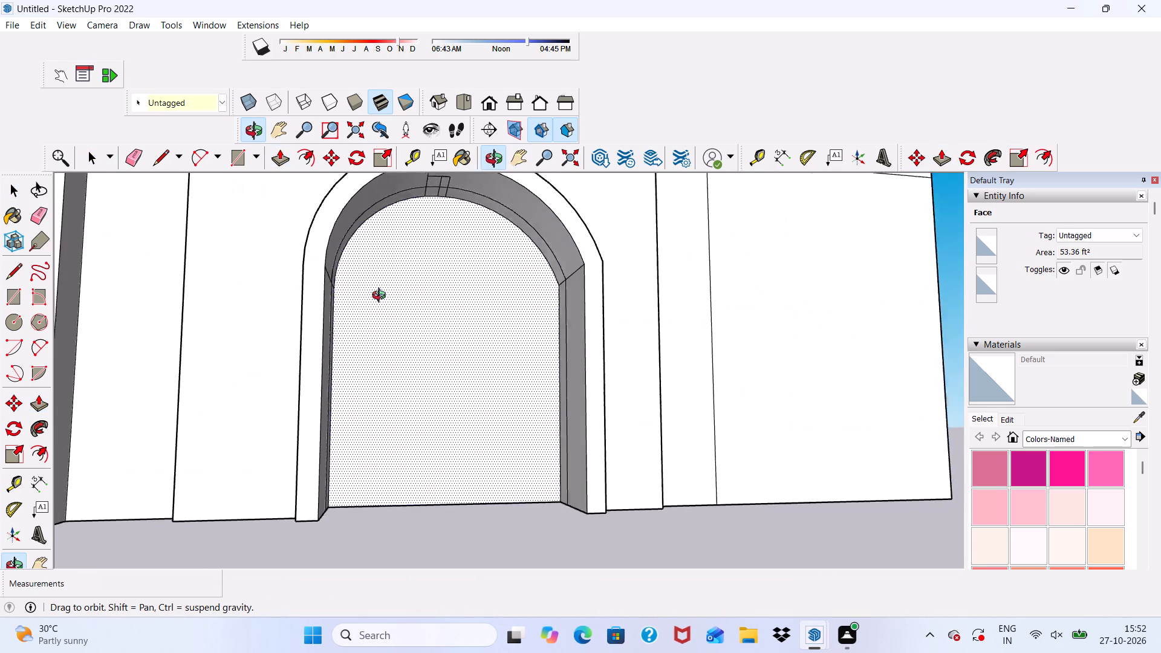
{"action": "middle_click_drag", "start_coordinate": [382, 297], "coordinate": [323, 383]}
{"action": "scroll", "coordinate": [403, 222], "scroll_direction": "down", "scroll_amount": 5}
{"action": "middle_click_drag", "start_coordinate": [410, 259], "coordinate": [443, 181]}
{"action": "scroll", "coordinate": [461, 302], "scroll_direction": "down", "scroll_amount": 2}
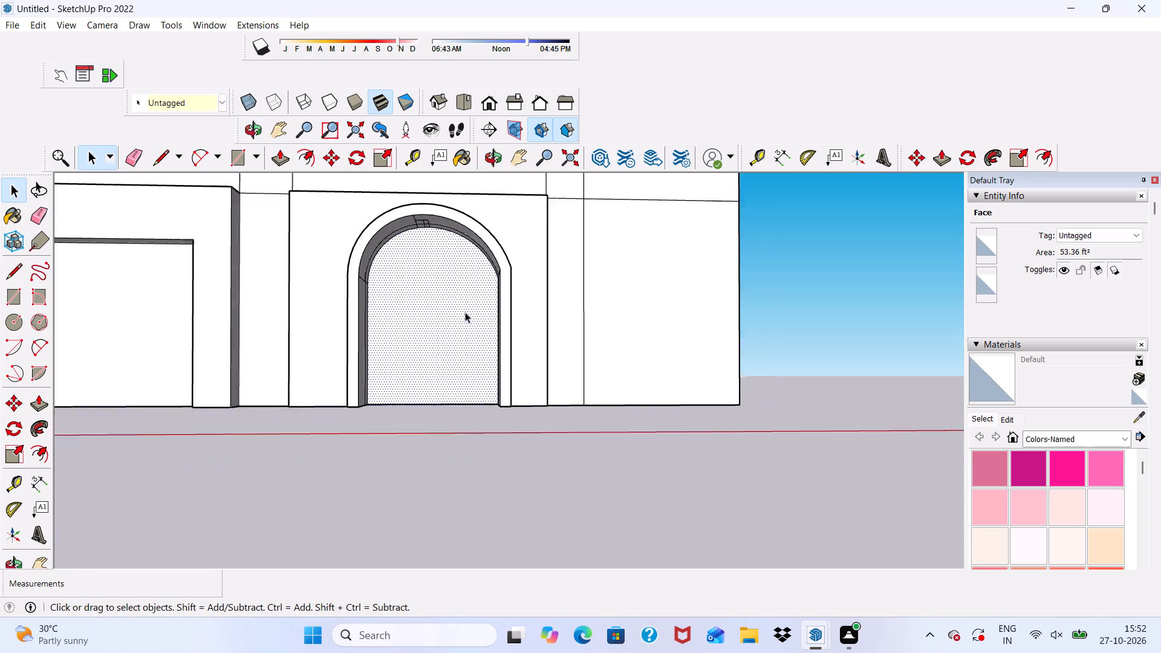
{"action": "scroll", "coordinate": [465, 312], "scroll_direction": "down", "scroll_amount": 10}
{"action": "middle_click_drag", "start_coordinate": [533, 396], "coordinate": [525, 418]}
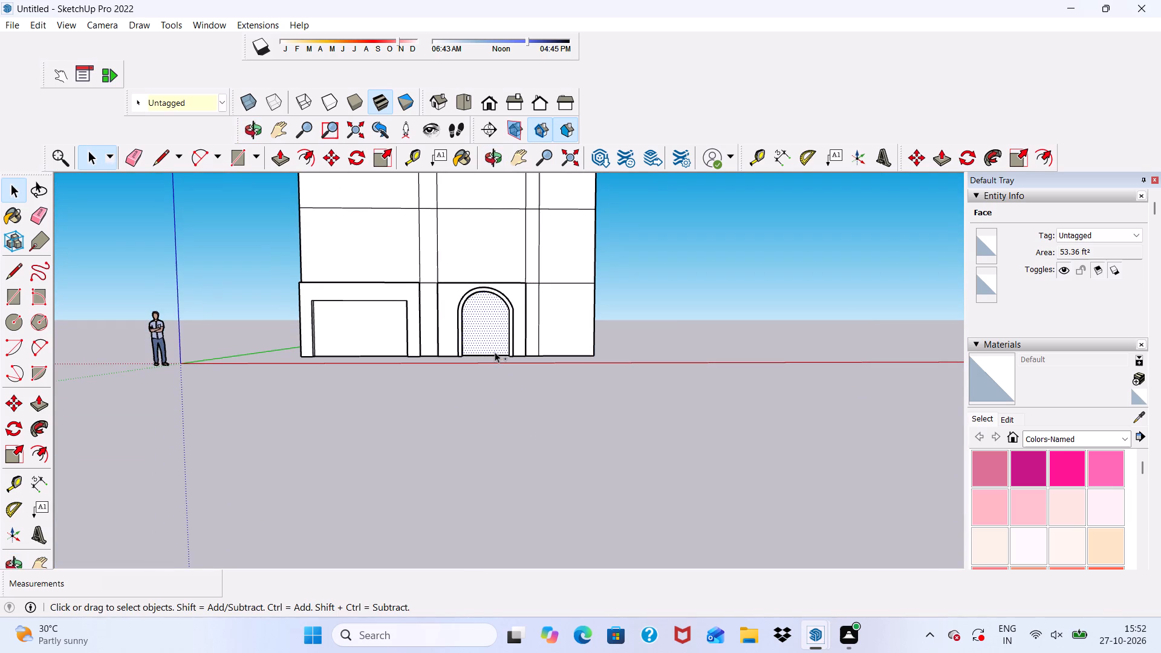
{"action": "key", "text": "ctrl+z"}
Push/Pull the recessed arched face closing the opening outward by about 9 3/4".
{"action": "scroll", "coordinate": [477, 297], "scroll_direction": "up", "scroll_amount": 10}
{"action": "middle_click_drag", "start_coordinate": [472, 316], "coordinate": [462, 245]}
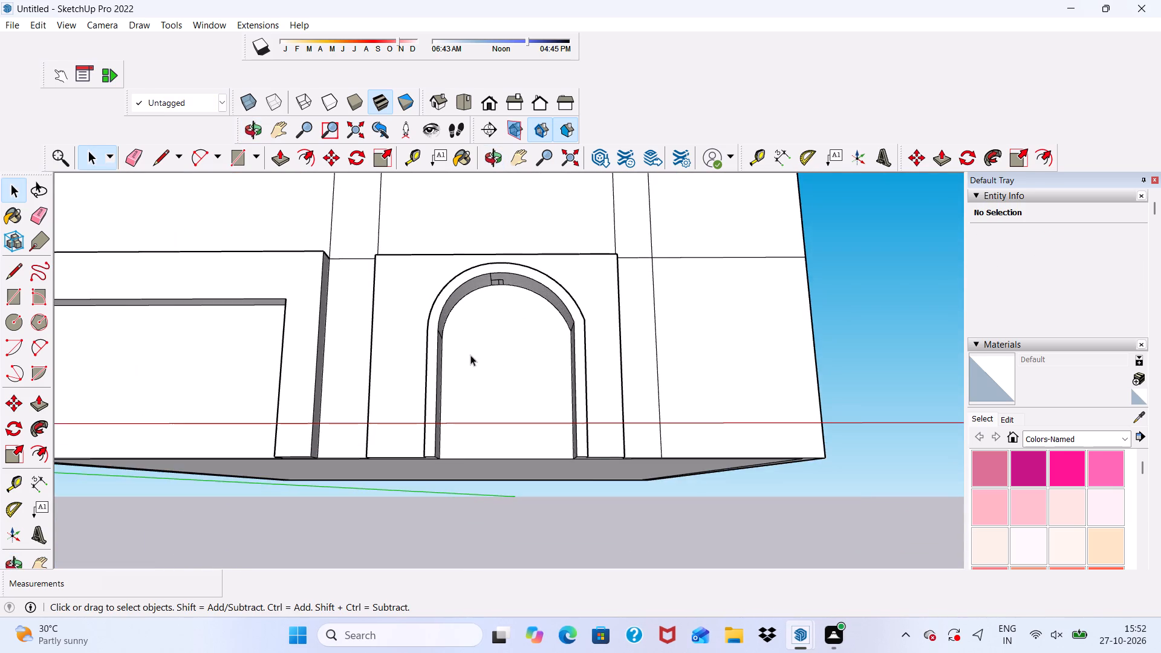
{"action": "scroll", "coordinate": [470, 355], "scroll_direction": "up", "scroll_amount": 5}
{"action": "left_click", "coordinate": [470, 328]}
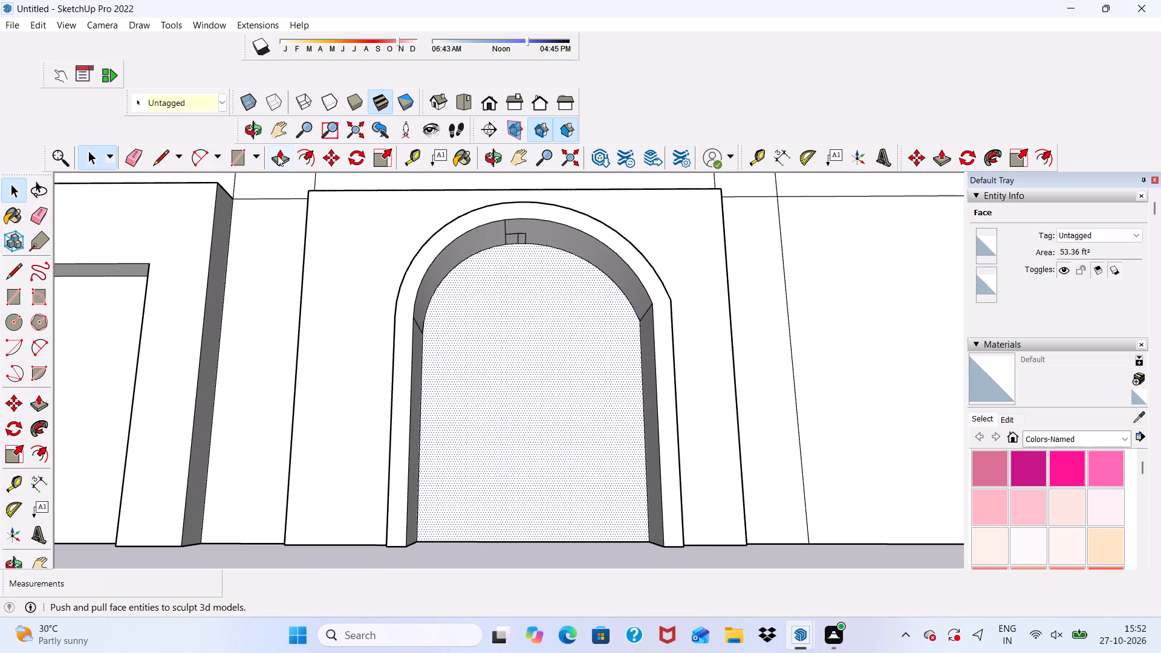
{"action": "left_click", "coordinate": [278, 155]}
{"action": "left_click", "coordinate": [496, 343]}
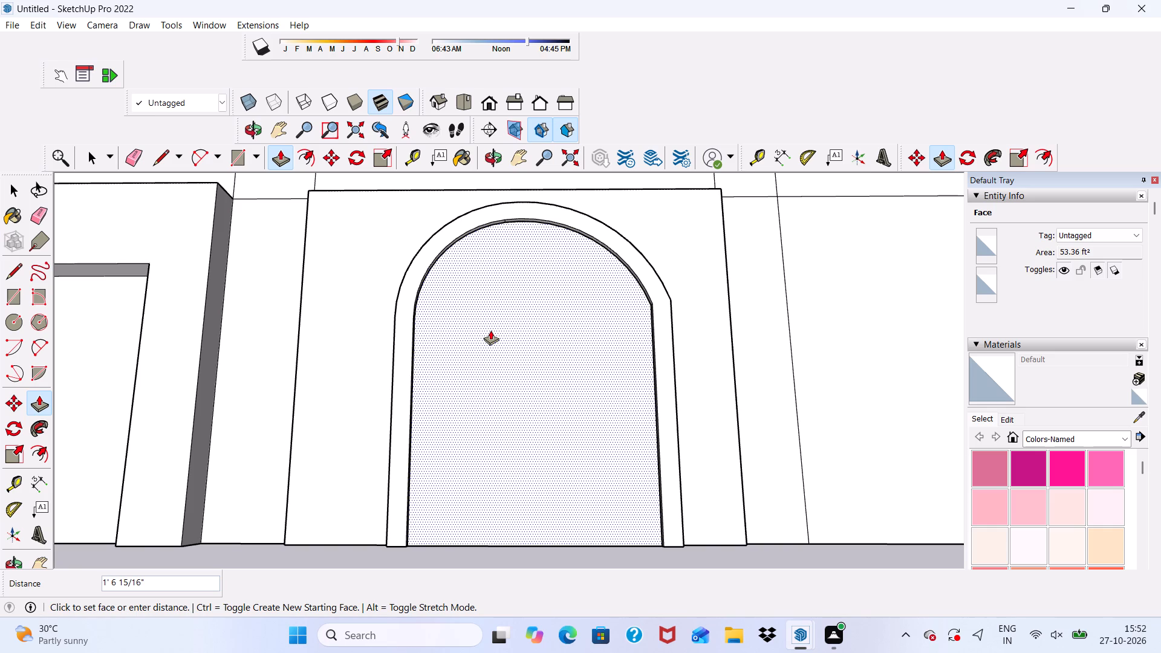
{"action": "left_click", "coordinate": [493, 337]}
{"action": "scroll", "coordinate": [469, 295], "scroll_direction": "down", "scroll_amount": 3}
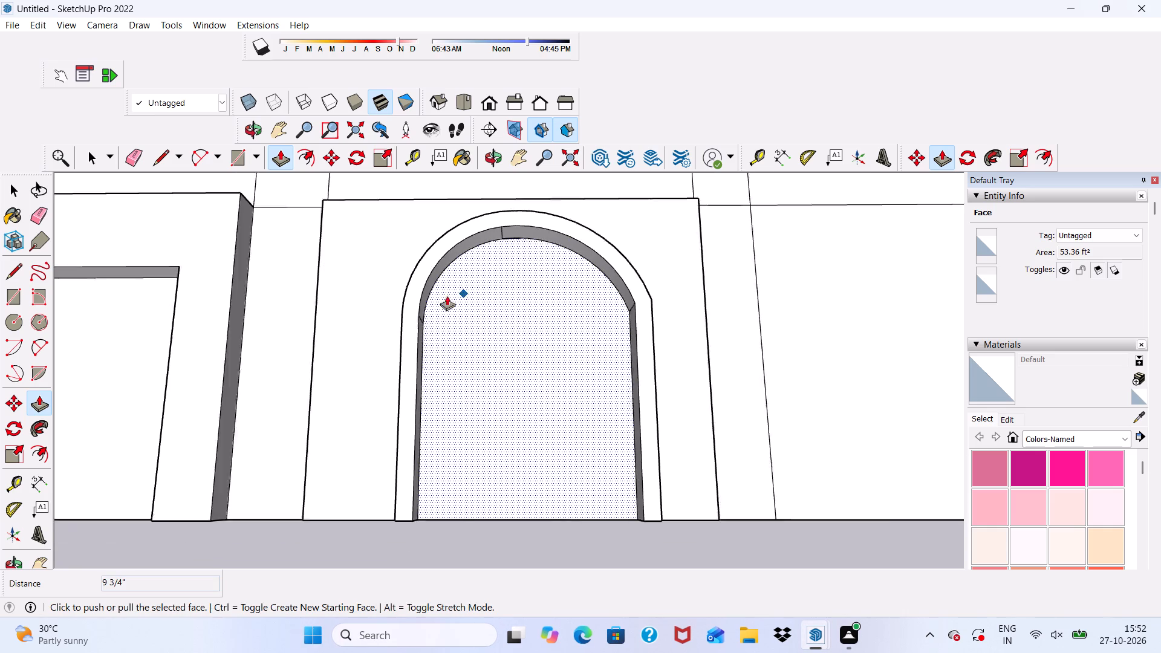
{"action": "scroll", "coordinate": [447, 296], "scroll_direction": "down", "scroll_amount": 2}
{"action": "middle_click_drag", "start_coordinate": [441, 339], "coordinate": [475, 421]}
{"action": "key", "text": "space"}
{"action": "scroll", "coordinate": [481, 463], "scroll_direction": "up", "scroll_amount": 4}
{"action": "left_click", "coordinate": [482, 476]}
{"action": "scroll", "coordinate": [480, 377], "scroll_direction": "down", "scroll_amount": 4}
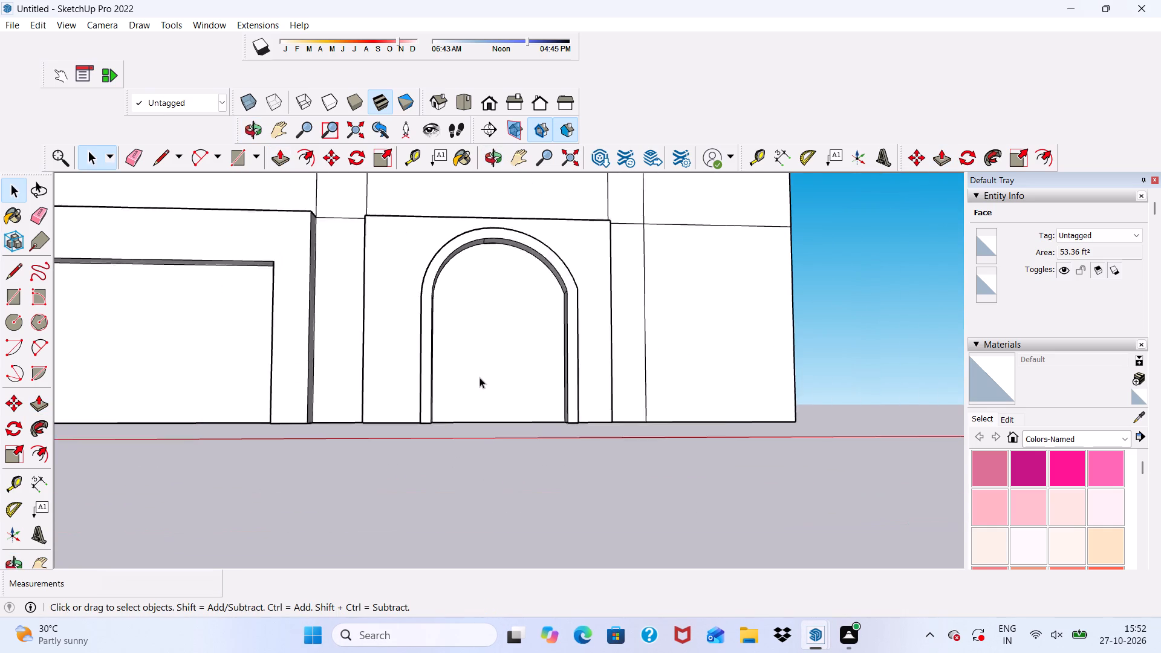
{"action": "scroll", "coordinate": [480, 377], "scroll_direction": "down", "scroll_amount": 1}
Draw a rectangle about 8' 10 5/16" by 1' 2 13/16" on the arched face, from the arch's apex down to its base.
{"action": "left_click", "coordinate": [235, 158]}
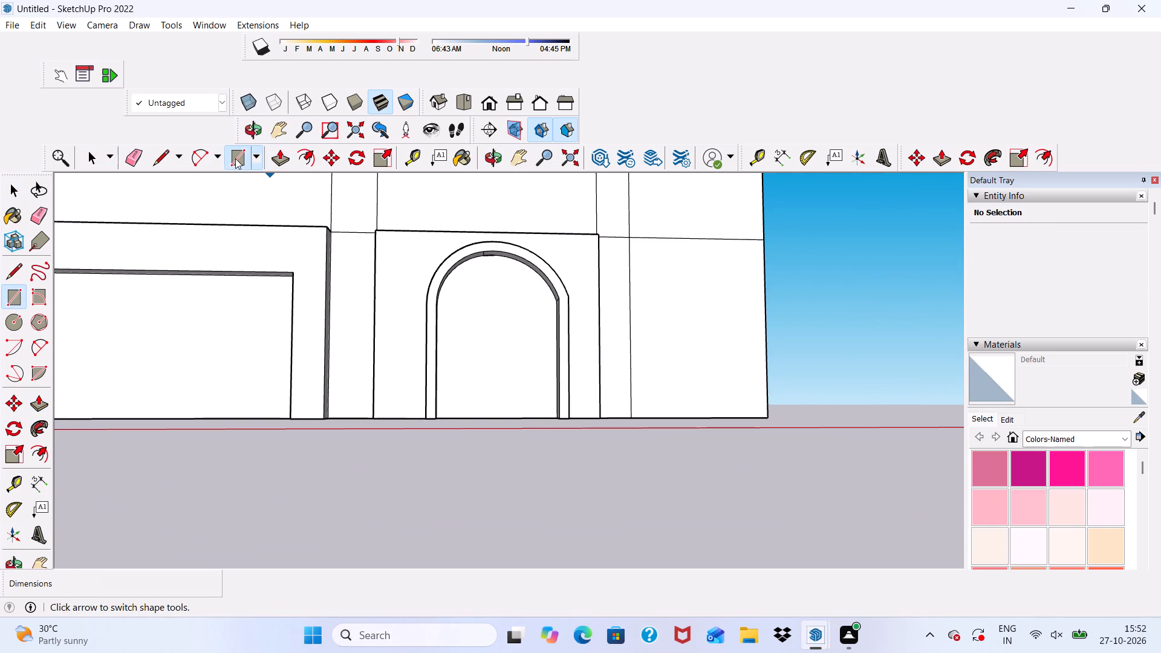
{"action": "scroll", "coordinate": [552, 307], "scroll_direction": "up", "scroll_amount": 8}
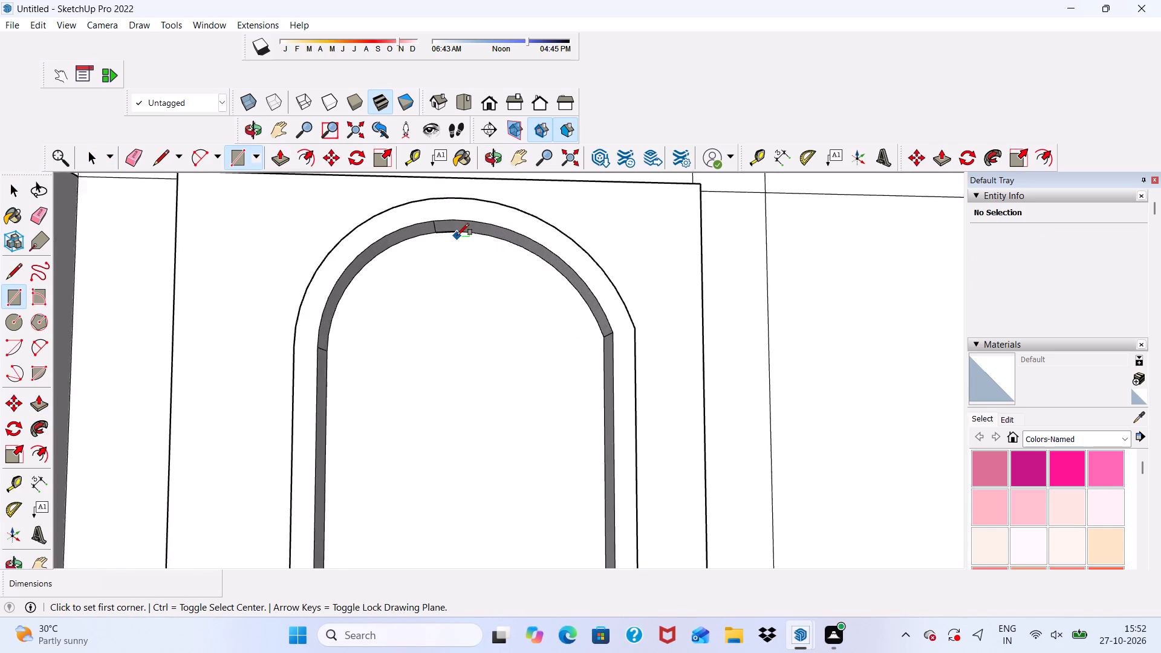
{"action": "scroll", "coordinate": [457, 235], "scroll_direction": "up", "scroll_amount": 3}
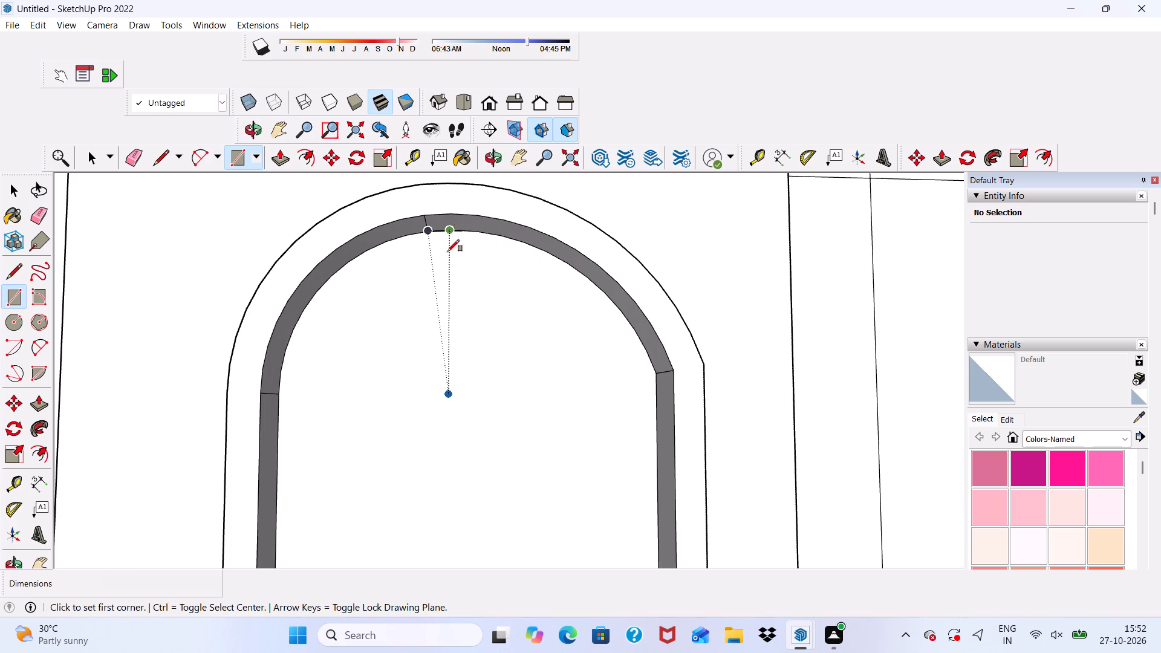
{"action": "scroll", "coordinate": [447, 270], "scroll_direction": "down", "scroll_amount": 4}
{"action": "left_click", "coordinate": [450, 252]}
{"action": "scroll", "coordinate": [469, 356], "scroll_direction": "down", "scroll_amount": 3}
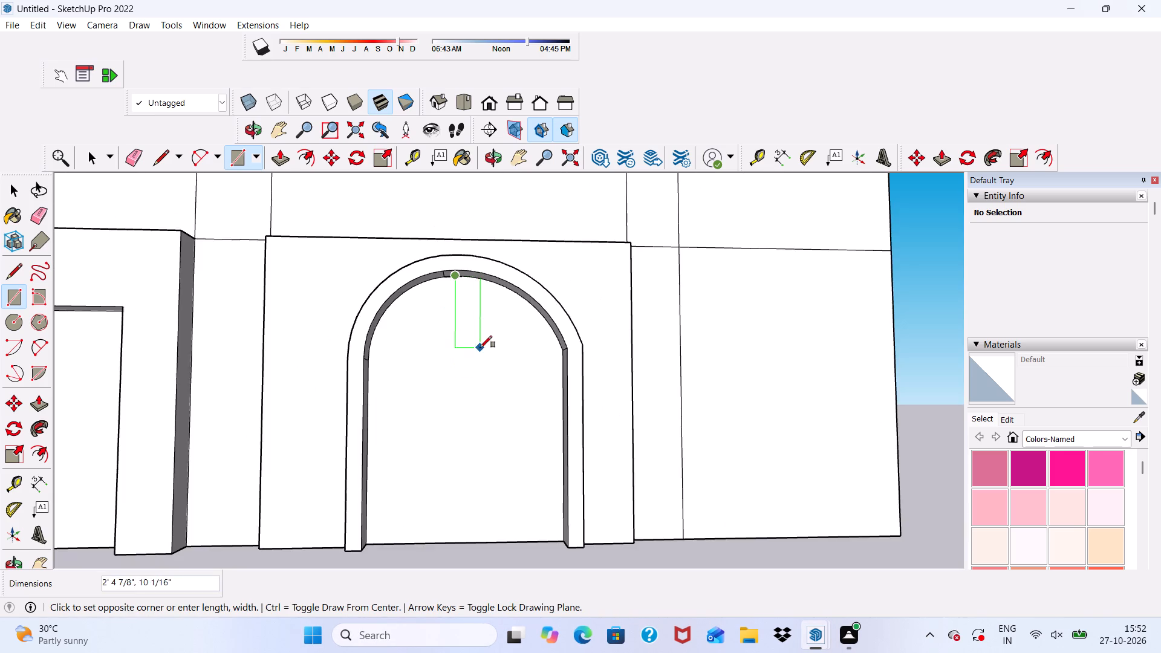
{"action": "scroll", "coordinate": [480, 363], "scroll_direction": "down", "scroll_amount": 5}
{"action": "scroll", "coordinate": [476, 484], "scroll_direction": "up", "scroll_amount": 5}
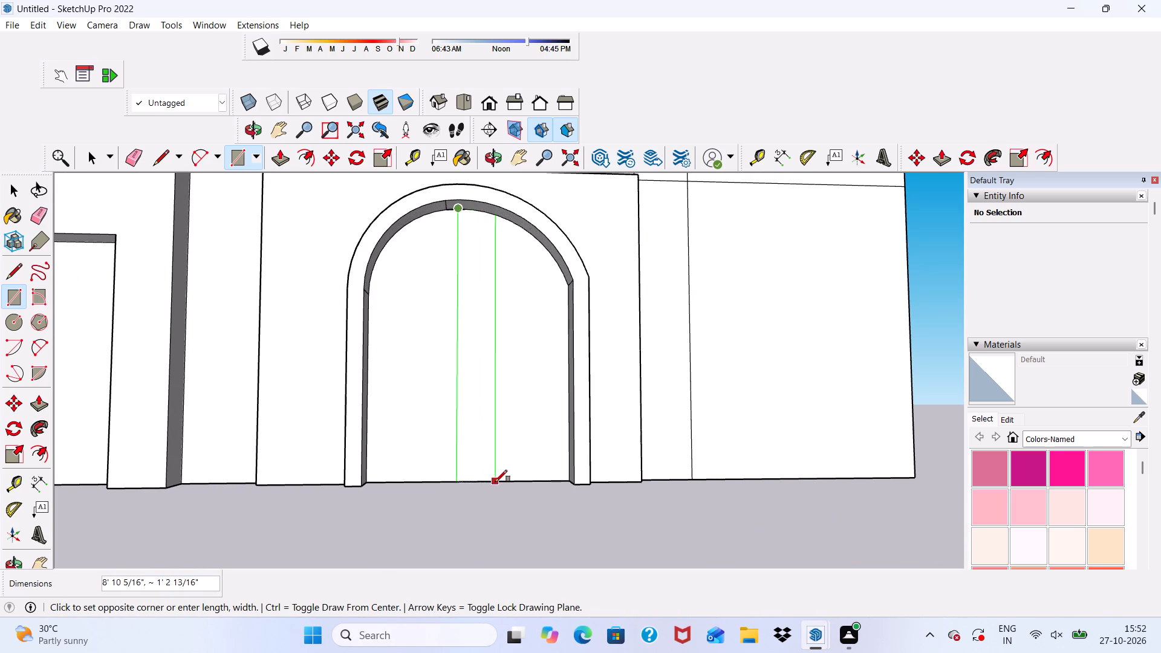
{"action": "left_click", "coordinate": [495, 482]}
{"action": "scroll", "coordinate": [480, 396], "scroll_direction": "down", "scroll_amount": 2}
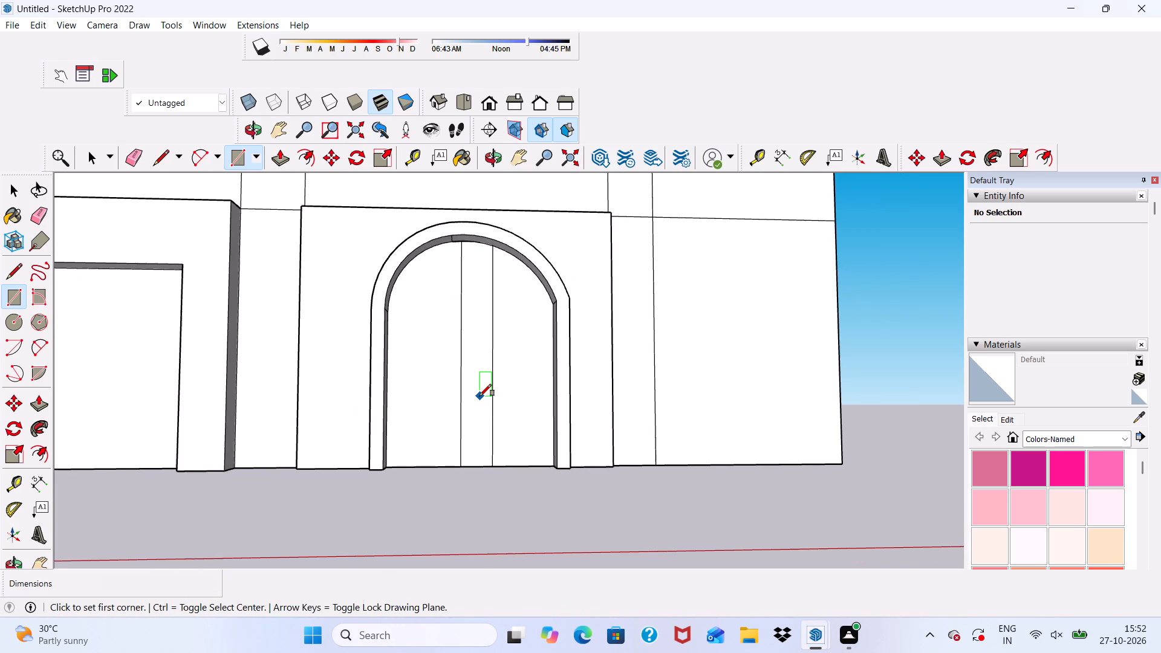
{"action": "middle_click_drag", "start_coordinate": [480, 396], "coordinate": [460, 460]}
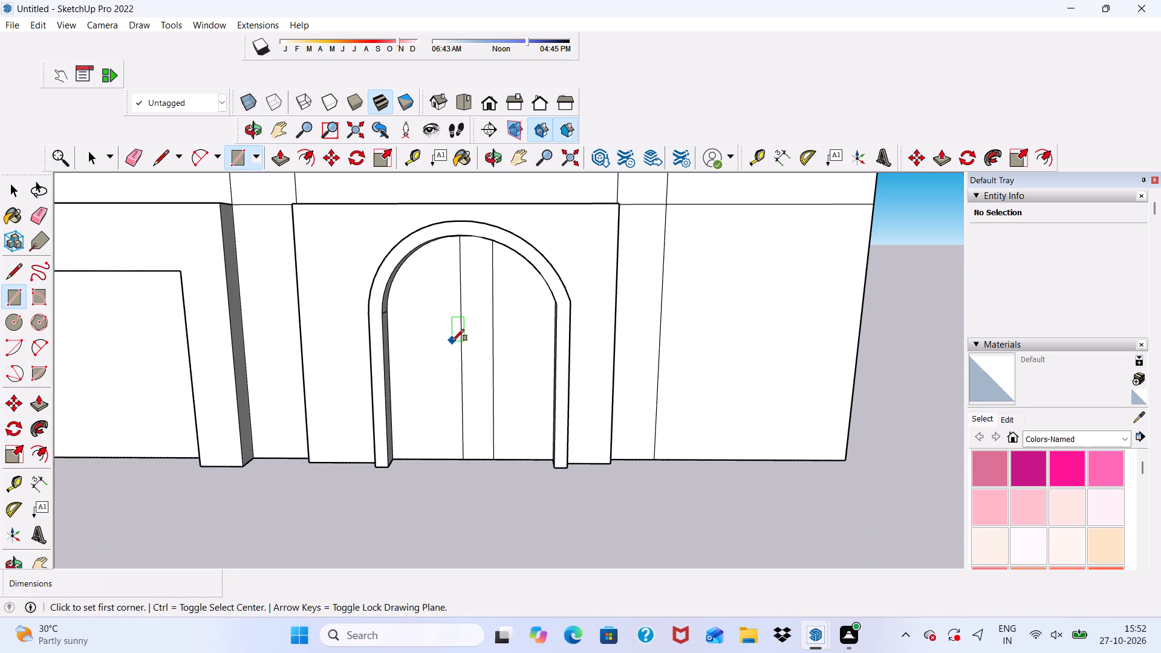
Push/Pull the vertical strip on the arched face outward by 2".
{"action": "key", "text": "space"}
{"action": "scroll", "coordinate": [476, 343], "scroll_direction": "up", "scroll_amount": 4}
{"action": "left_click", "coordinate": [476, 343]}
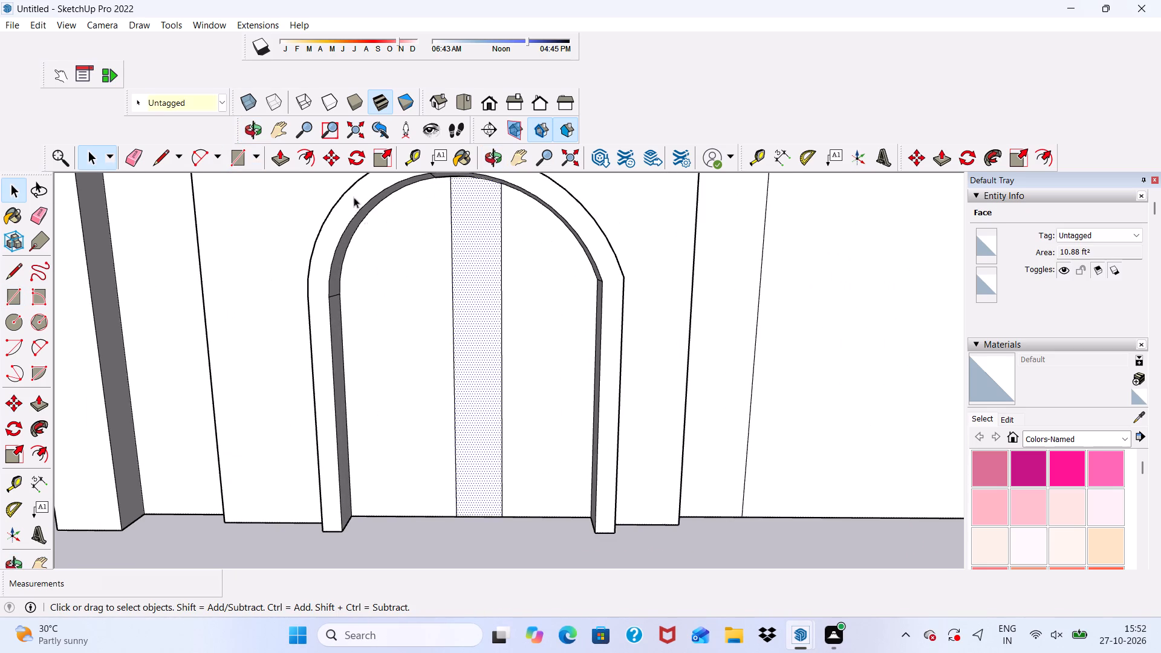
{"action": "left_click", "coordinate": [281, 159]}
{"action": "left_click", "coordinate": [464, 373]}
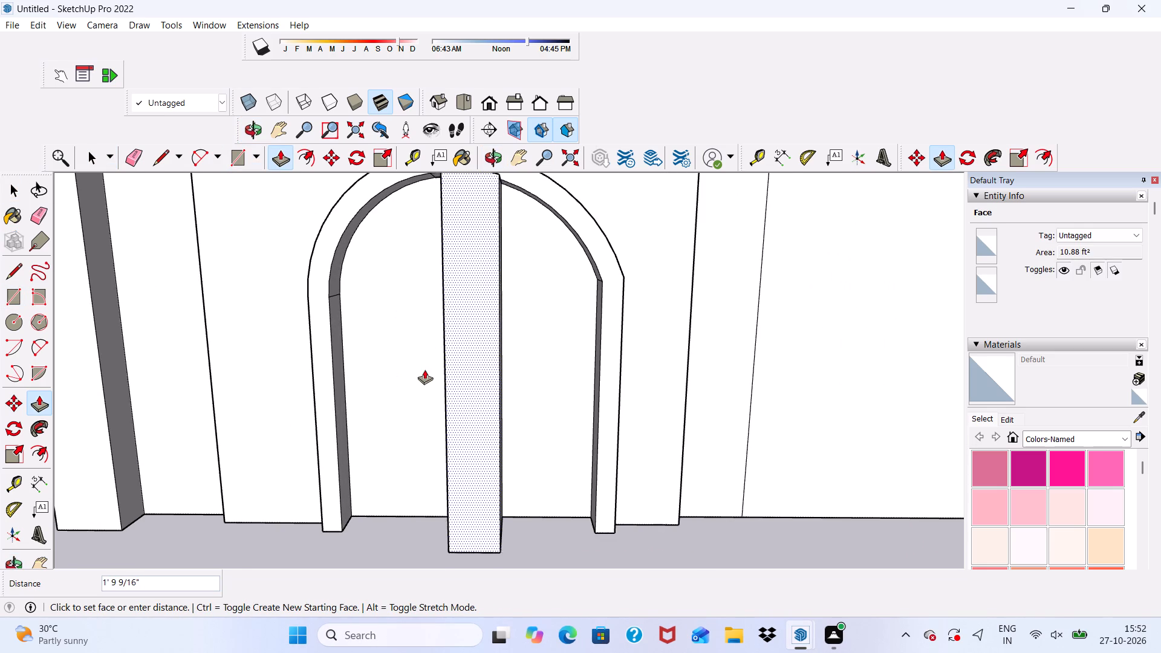
{"action": "type", "text": "2\""}
{"action": "key", "text": "Return"}
{"action": "scroll", "coordinate": [424, 365], "scroll_direction": "down", "scroll_amount": 6}
{"action": "middle_click_drag", "start_coordinate": [461, 411], "coordinate": [550, 395]}
{"action": "scroll", "coordinate": [506, 371], "scroll_direction": "up", "scroll_amount": 6}
{"action": "middle_click_drag", "start_coordinate": [484, 308], "coordinate": [261, 257]}
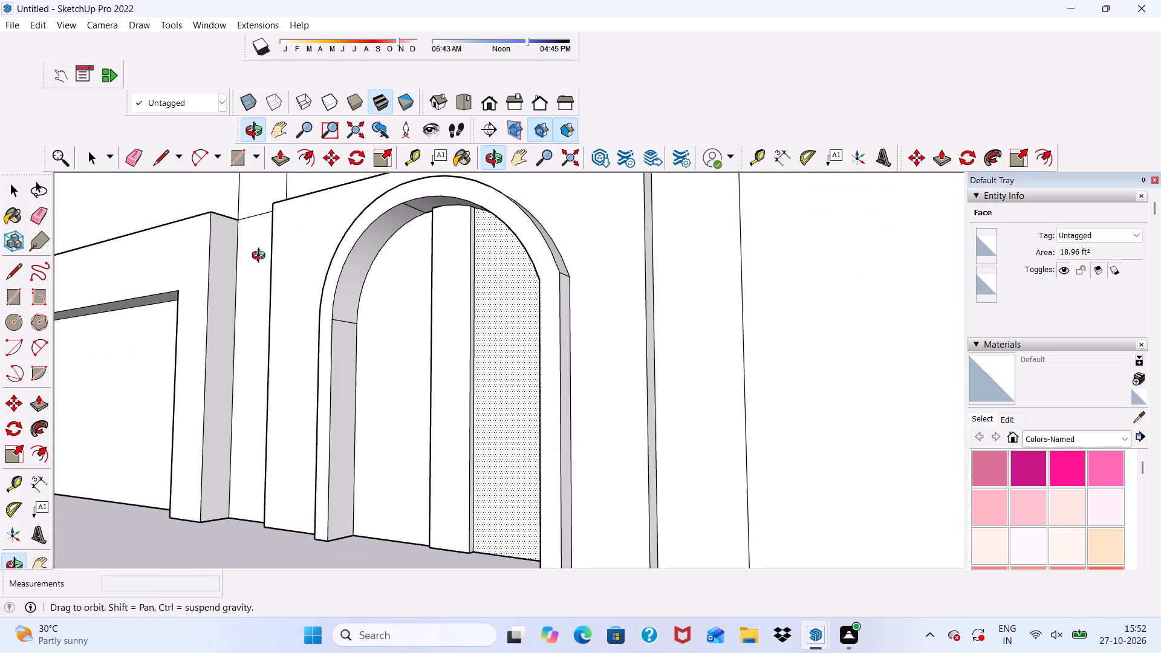
{"action": "middle_click_drag", "start_coordinate": [261, 257], "coordinate": [360, 258]}
{"action": "scroll", "coordinate": [360, 258], "scroll_direction": "up", "scroll_amount": 1}
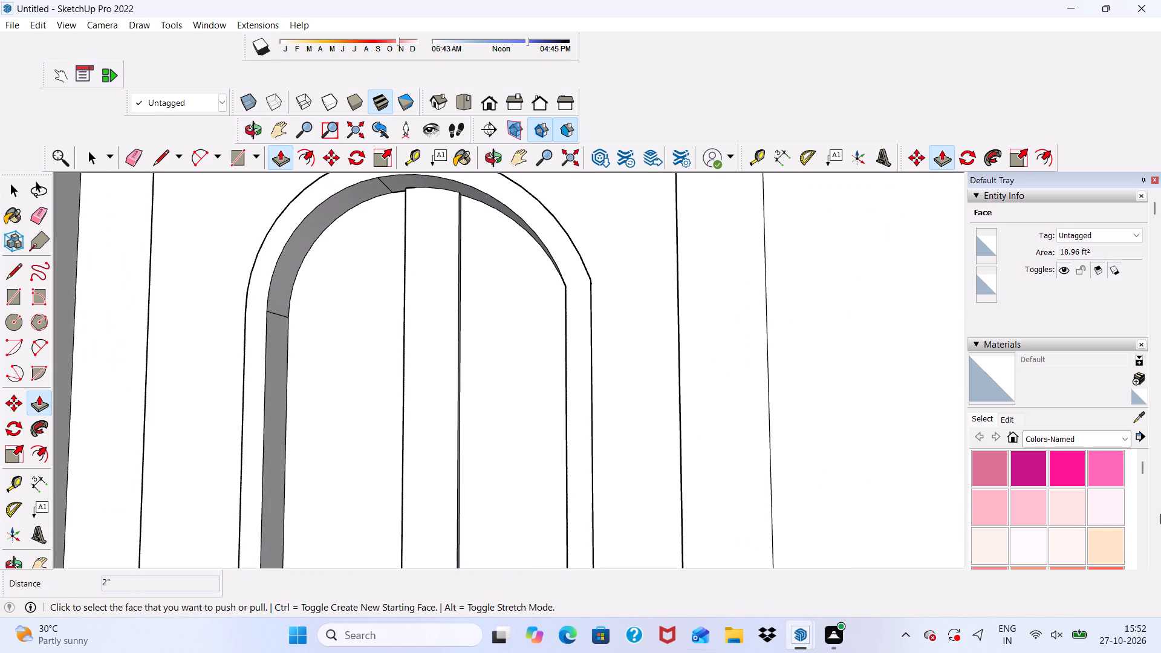
{"action": "scroll", "coordinate": [497, 185], "scroll_direction": "down", "scroll_amount": 10}
{"action": "key", "text": "space"}
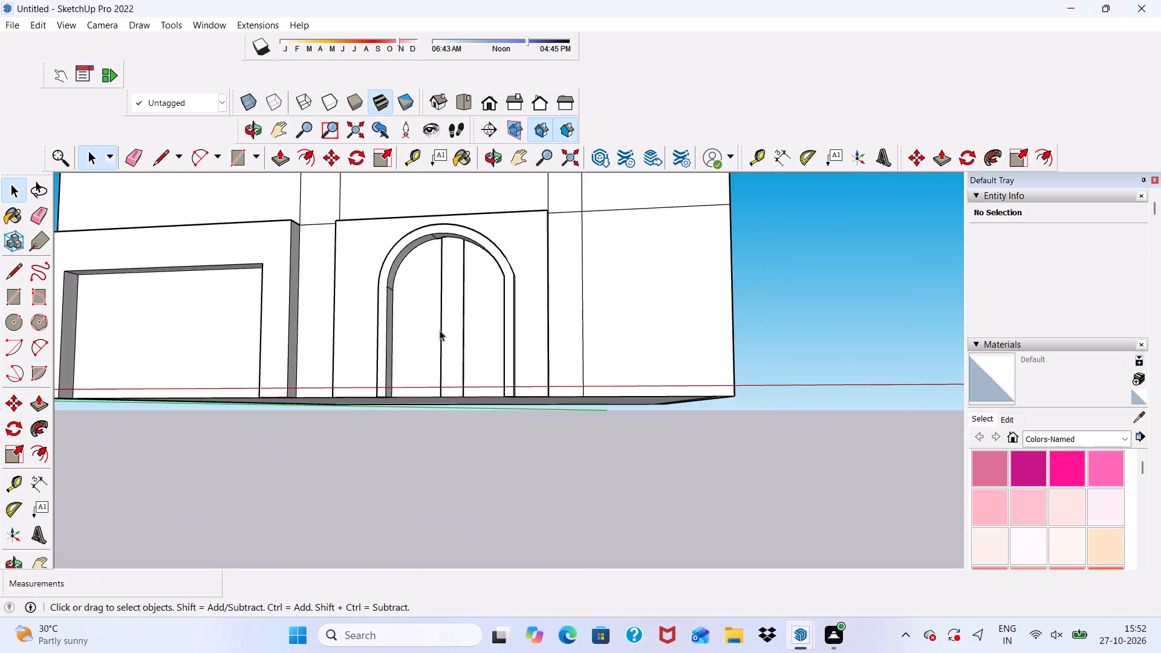
Draw a rectangle about 2' 10 1/4" by 10 7/16" on the upper part of the door panel left of the raised strip.
{"action": "scroll", "coordinate": [440, 316], "scroll_direction": "up", "scroll_amount": 3}
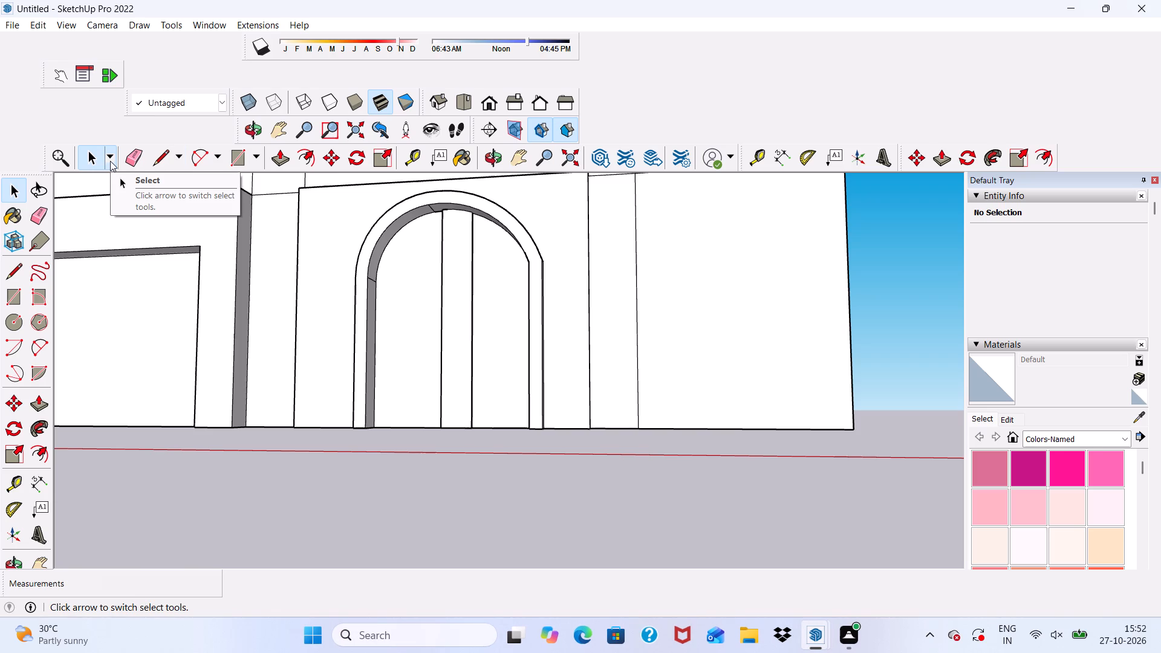
{"action": "left_click", "coordinate": [241, 161]}
{"action": "scroll", "coordinate": [402, 291], "scroll_direction": "up", "scroll_amount": 4}
{"action": "middle_click_drag", "start_coordinate": [425, 239], "coordinate": [429, 261]}
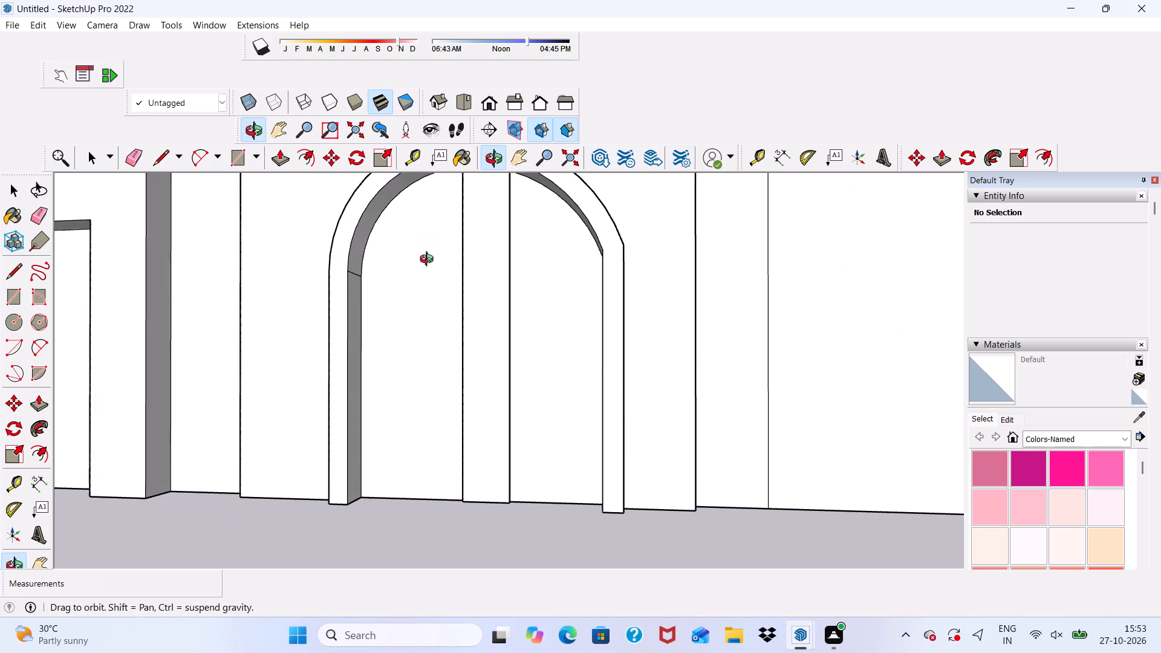
{"action": "middle_click_drag", "start_coordinate": [429, 261], "coordinate": [429, 264]}
{"action": "scroll", "coordinate": [429, 264], "scroll_direction": "up", "scroll_amount": 5}
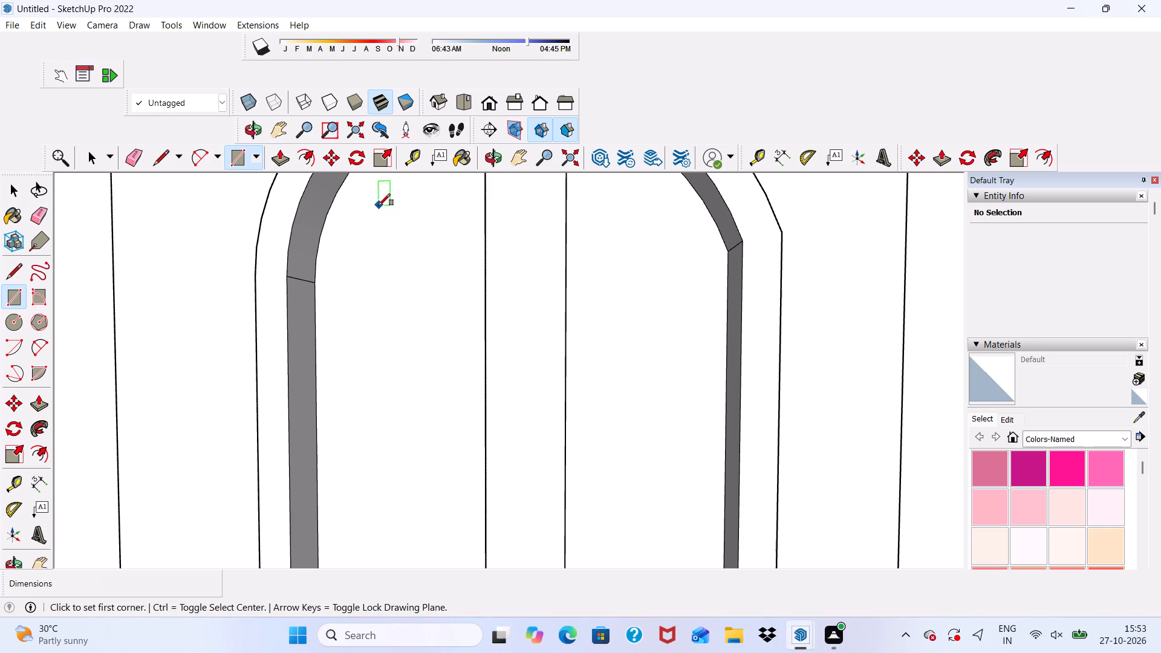
{"action": "left_click", "coordinate": [379, 206]}
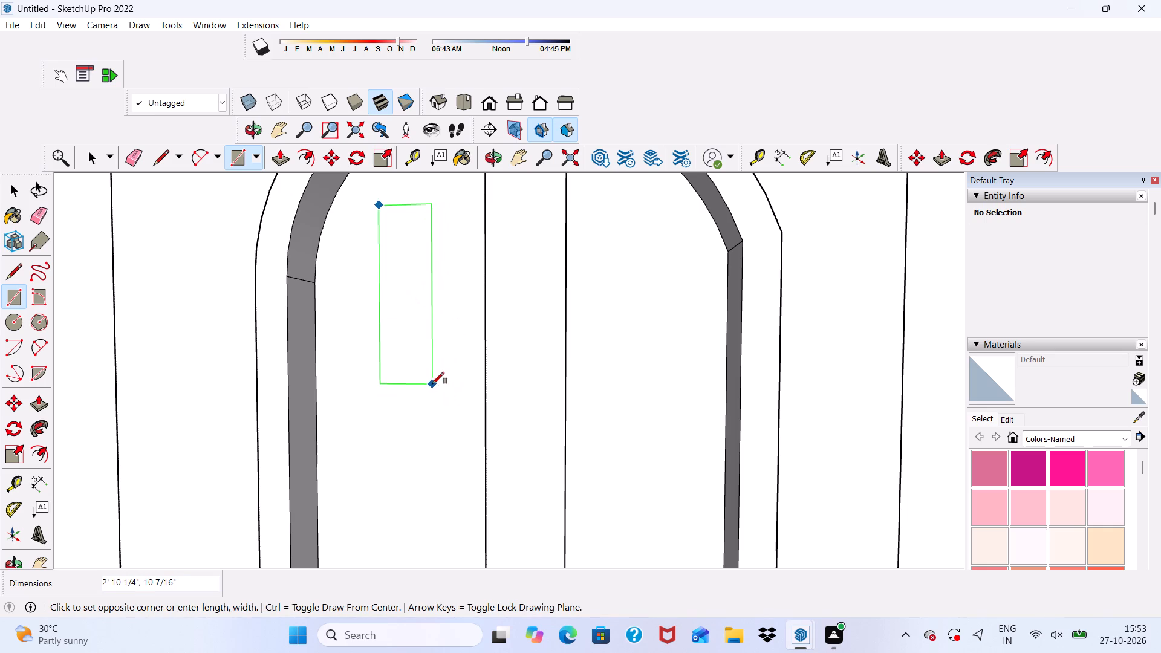
{"action": "left_click", "coordinate": [432, 384]}
{"action": "key", "text": "space"}
Copy the small upright rectangle about 3' 8" across the raised strip onto the right door panel.
{"action": "double_click", "coordinate": [398, 293]}
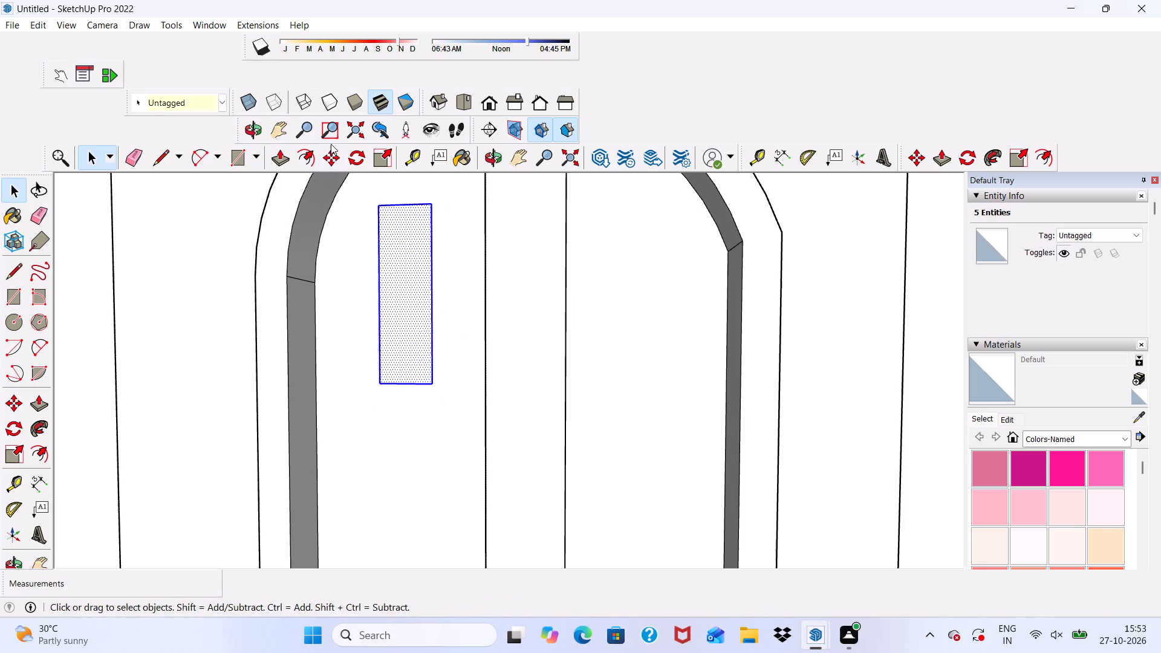
{"action": "left_click", "coordinate": [328, 161]}
{"action": "left_click", "coordinate": [386, 315]}
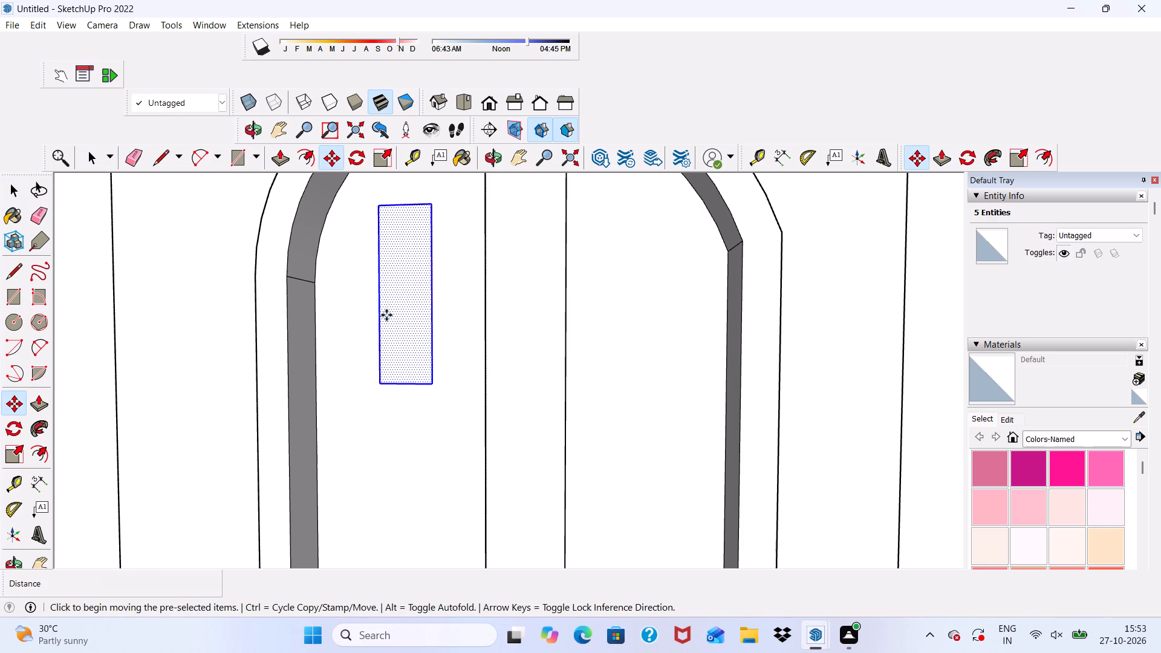
{"action": "left_click", "coordinate": [617, 314]}
{"action": "scroll", "coordinate": [420, 238], "scroll_direction": "down", "scroll_amount": 6}
{"action": "scroll", "coordinate": [414, 363], "scroll_direction": "up", "scroll_amount": 1}
{"action": "key", "text": "space"}
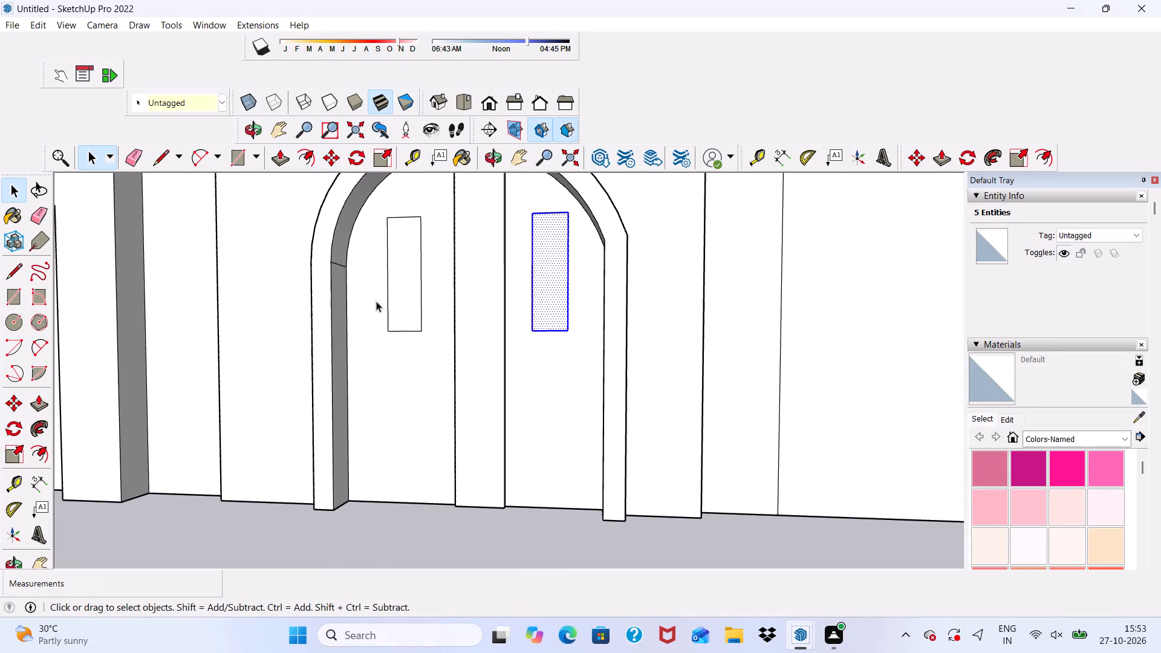
Draw a circle with a radius of about 5 9/16" below the rectangle on the left door panel.
{"action": "left_click", "coordinate": [11, 328]}
{"action": "scroll", "coordinate": [411, 395], "scroll_direction": "up", "scroll_amount": 4}
{"action": "left_click", "coordinate": [411, 395]}
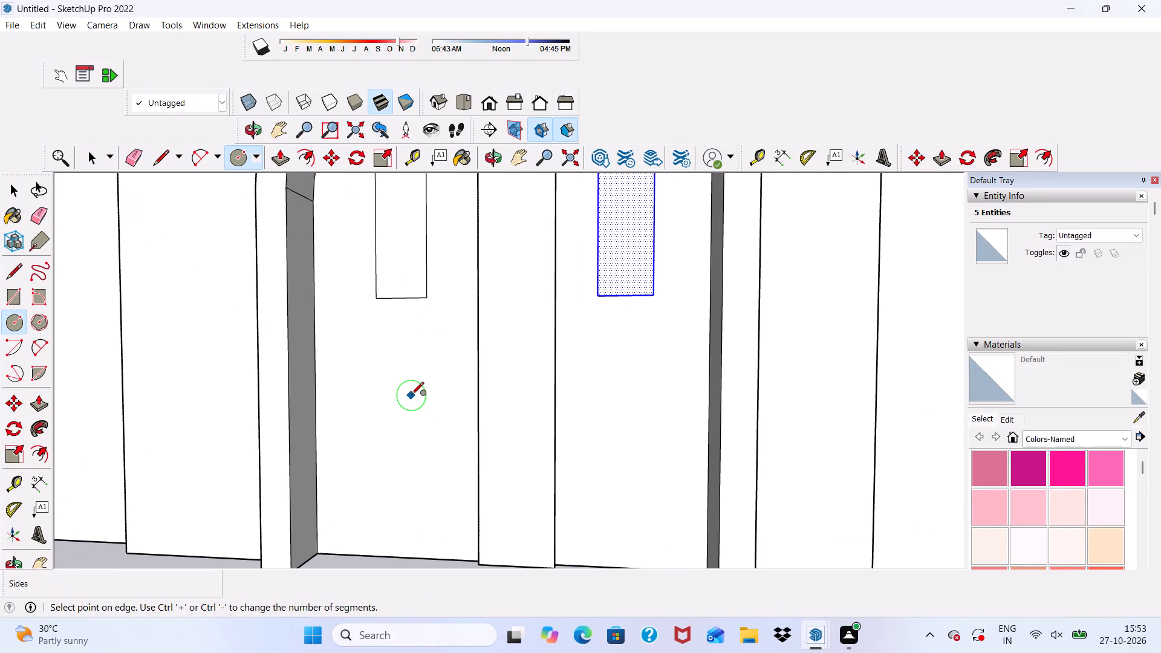
{"action": "left_click", "coordinate": [412, 368]}
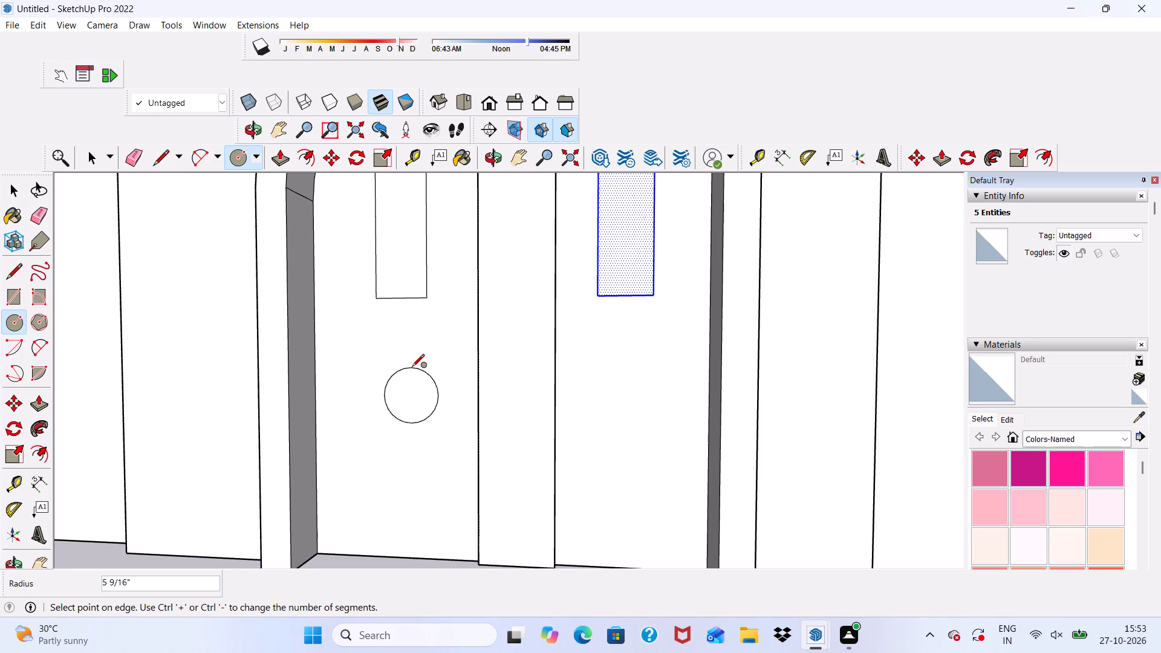
{"action": "key", "text": "space"}
{"action": "key", "text": "space"}
{"action": "key", "text": "space"}
Copy the circle across the raised strip to below the rectangle on the right door panel.
{"action": "scroll", "coordinate": [428, 398], "scroll_direction": "up", "scroll_amount": 3}
{"action": "left_click", "coordinate": [397, 378]}
{"action": "left_click", "coordinate": [397, 378]}
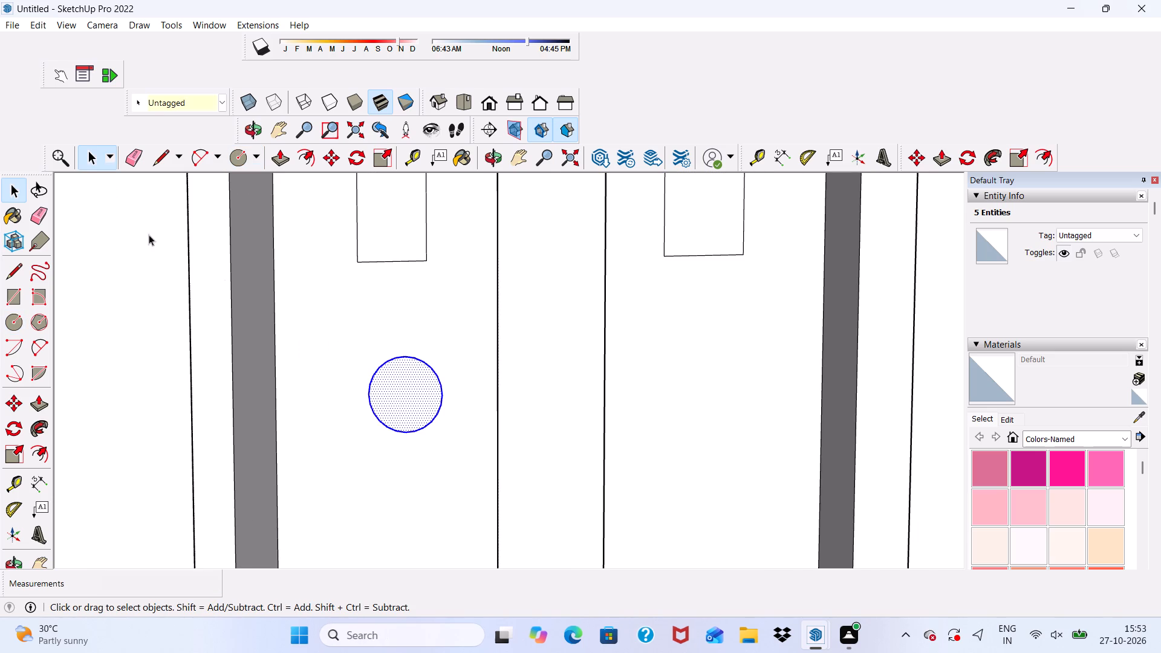
{"action": "left_click", "coordinate": [337, 154]}
{"action": "left_click", "coordinate": [383, 392]}
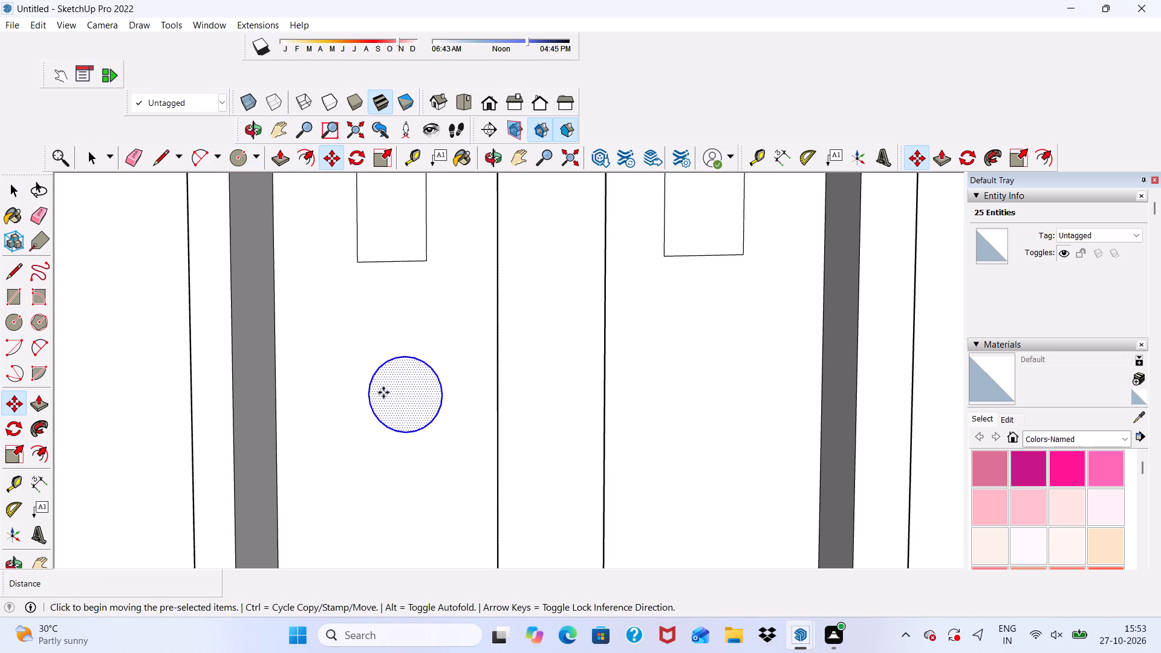
{"action": "scroll", "coordinate": [417, 338], "scroll_direction": "down", "scroll_amount": 3}
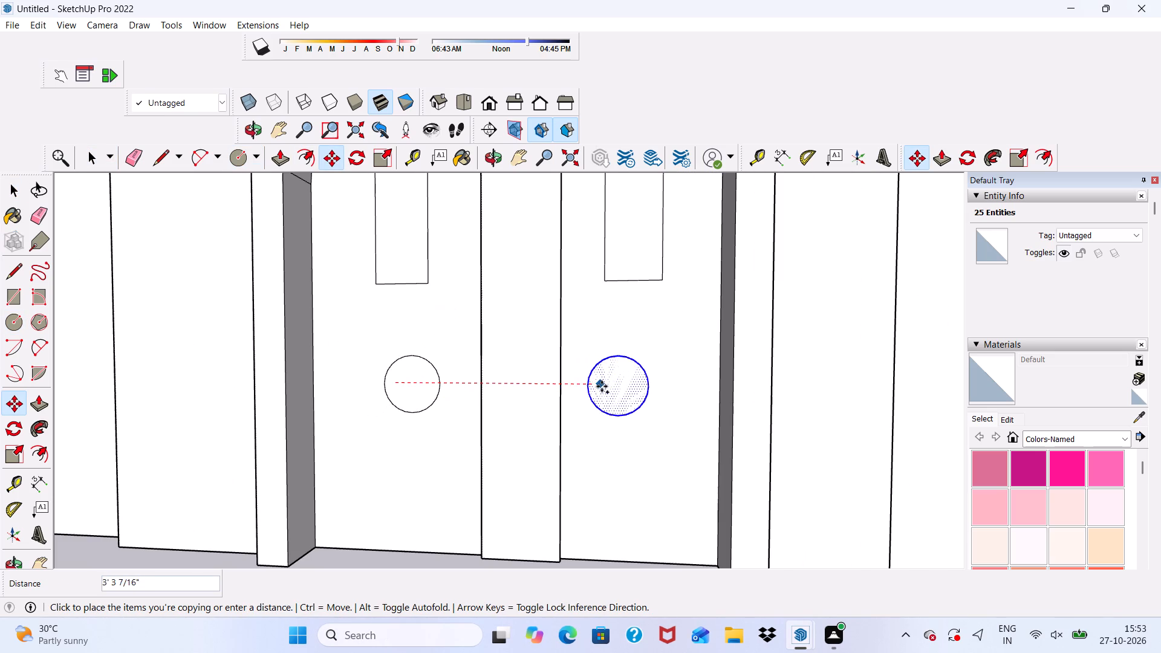
{"action": "left_click", "coordinate": [620, 391]}
{"action": "scroll", "coordinate": [520, 330], "scroll_direction": "down", "scroll_amount": 6}
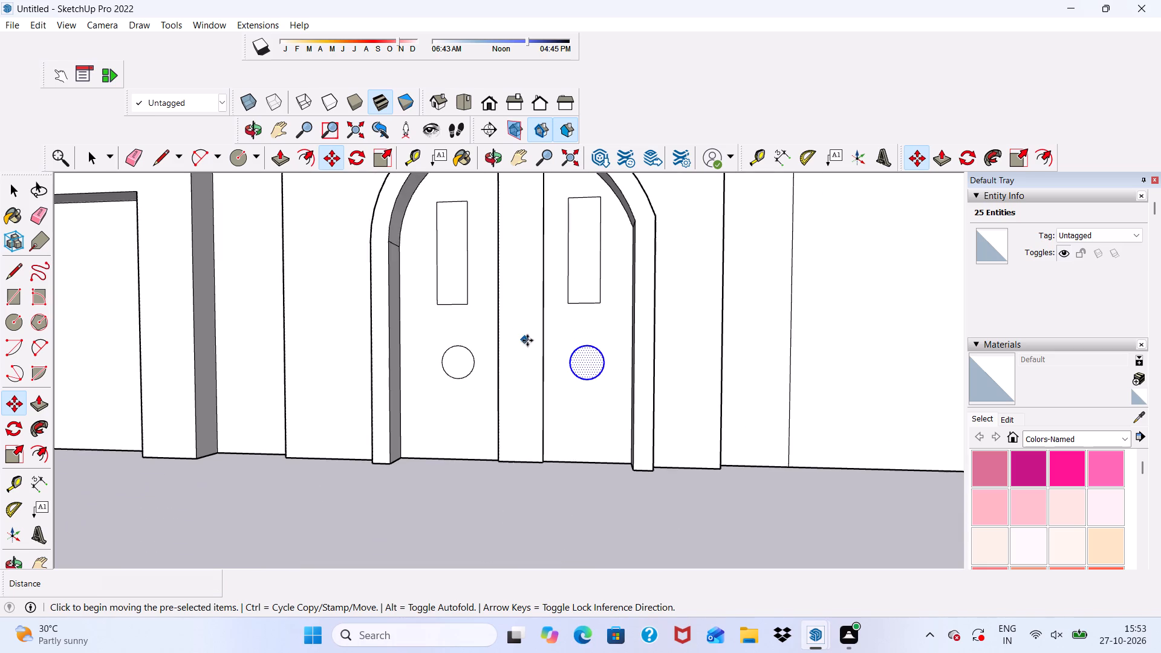
{"action": "key", "text": "space"}
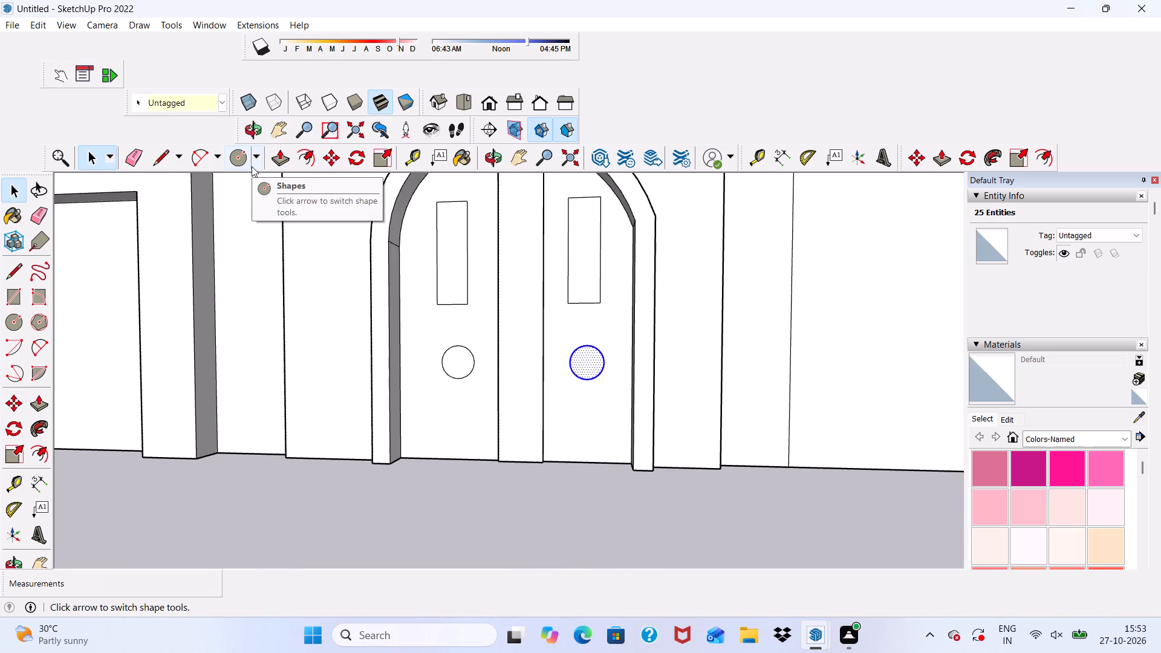
Push/Pull the circle on the right door panel outward by 3".
{"action": "left_click", "coordinate": [275, 155]}
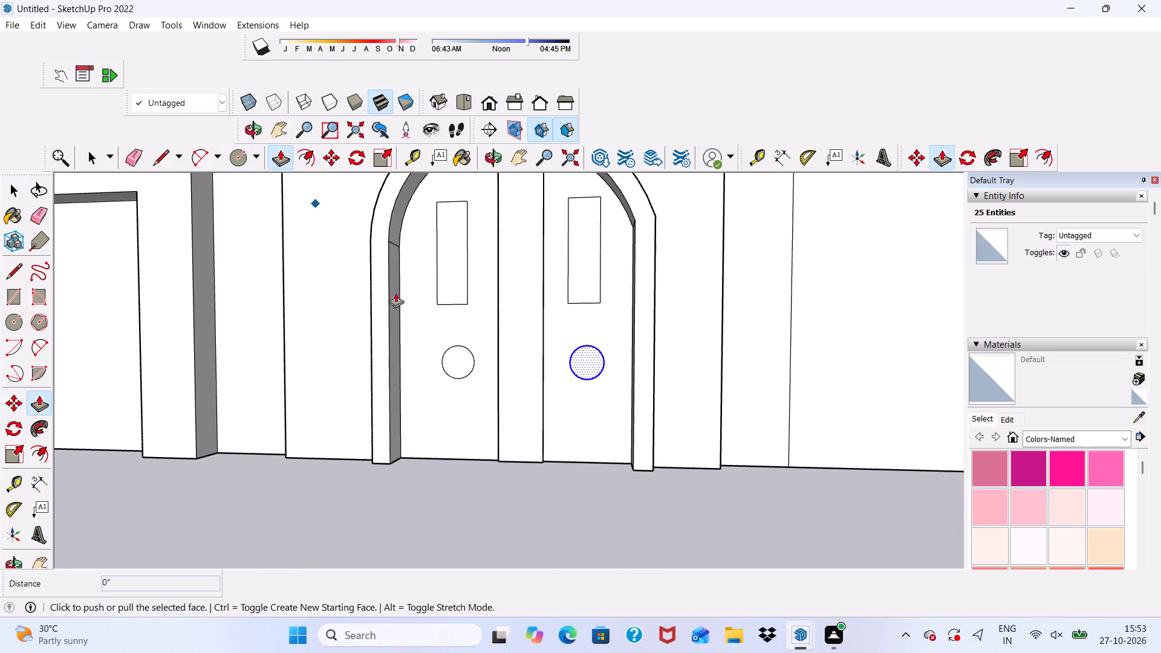
{"action": "scroll", "coordinate": [649, 412], "scroll_direction": "up", "scroll_amount": 4}
{"action": "left_click", "coordinate": [561, 363]}
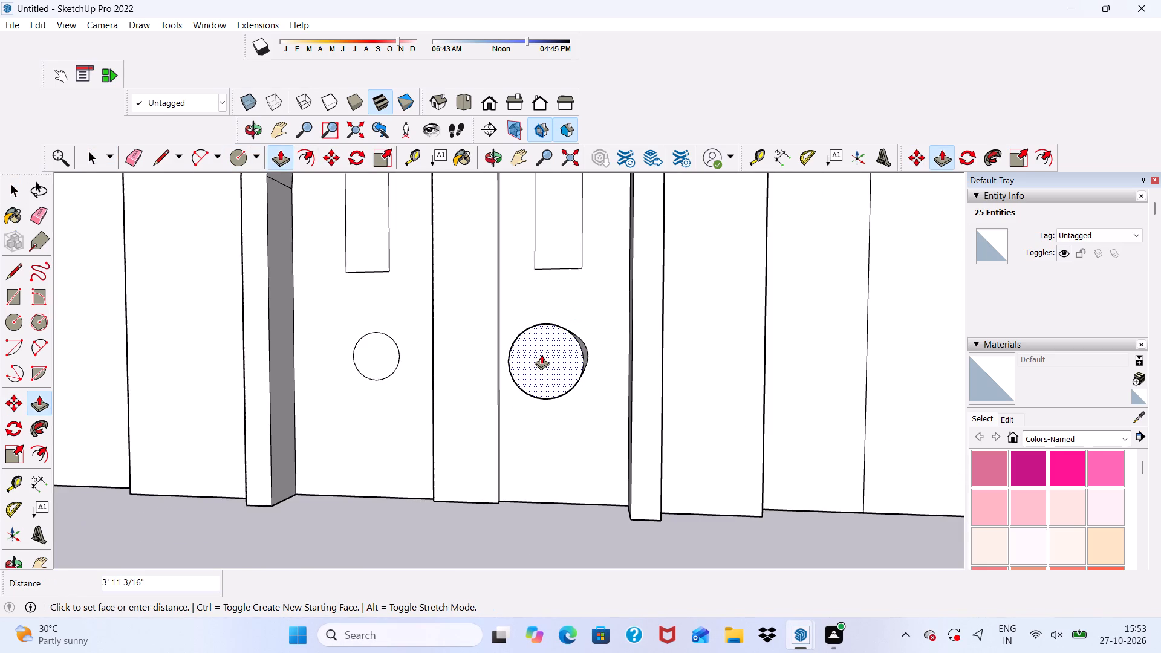
{"action": "key", "text": "3"}
{"action": "key", "text": "shift+quotedbl"}
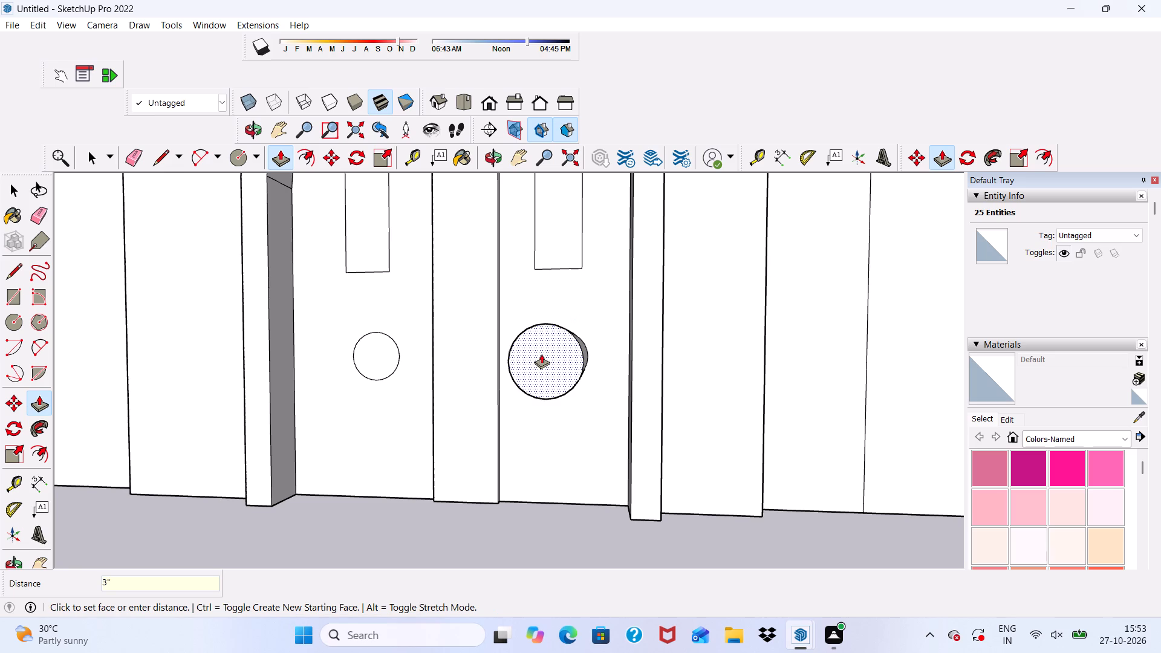
{"action": "key", "text": "Return"}
{"action": "scroll", "coordinate": [421, 348], "scroll_direction": "down", "scroll_amount": 1}
{"action": "scroll", "coordinate": [366, 359], "scroll_direction": "up", "scroll_amount": 5}
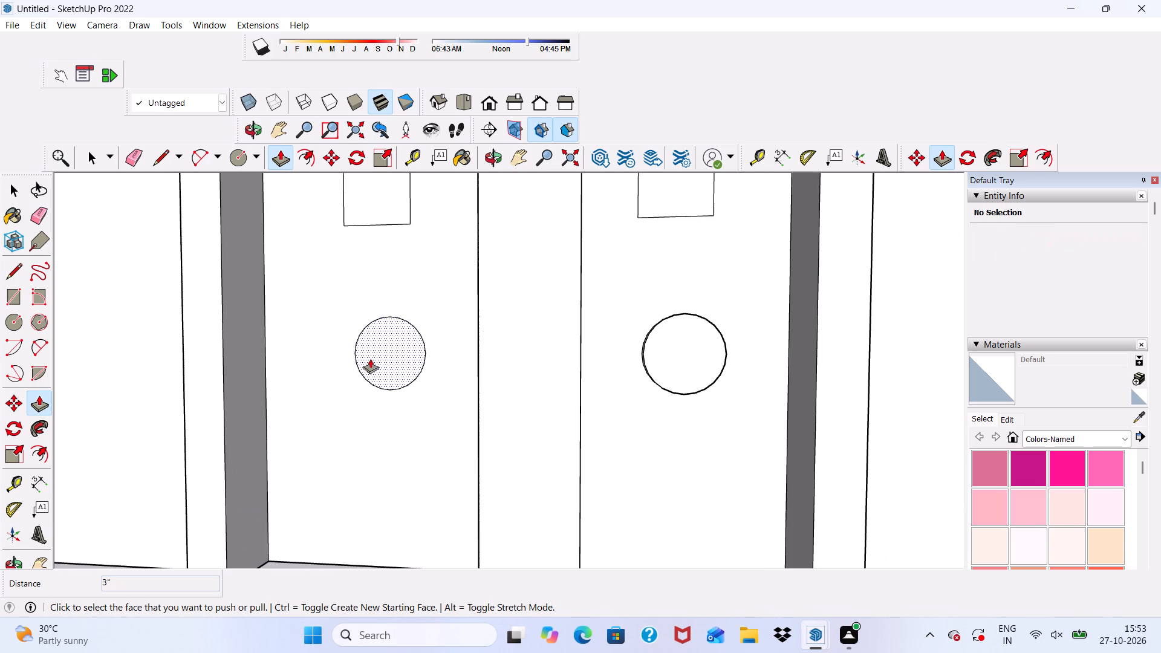
Push/Pull the circle on the left door panel outward by 3".
{"action": "left_click", "coordinate": [389, 358]}
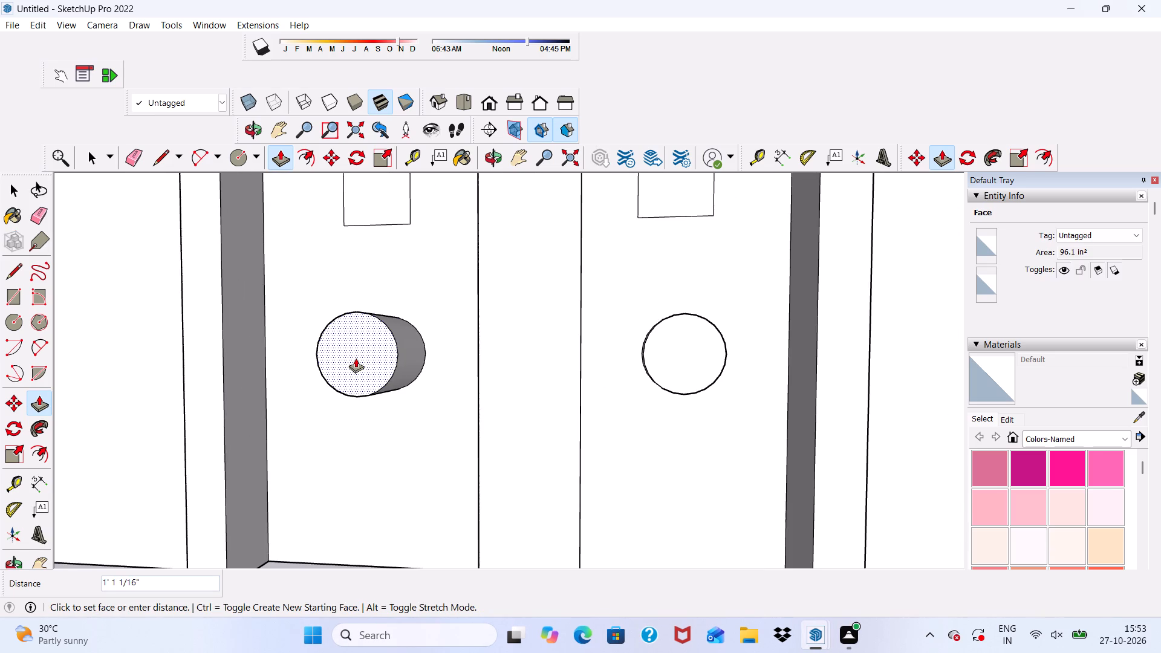
{"action": "key", "text": "3"}
{"action": "key", "text": "shift+quotedbl"}
{"action": "key", "text": "Return"}
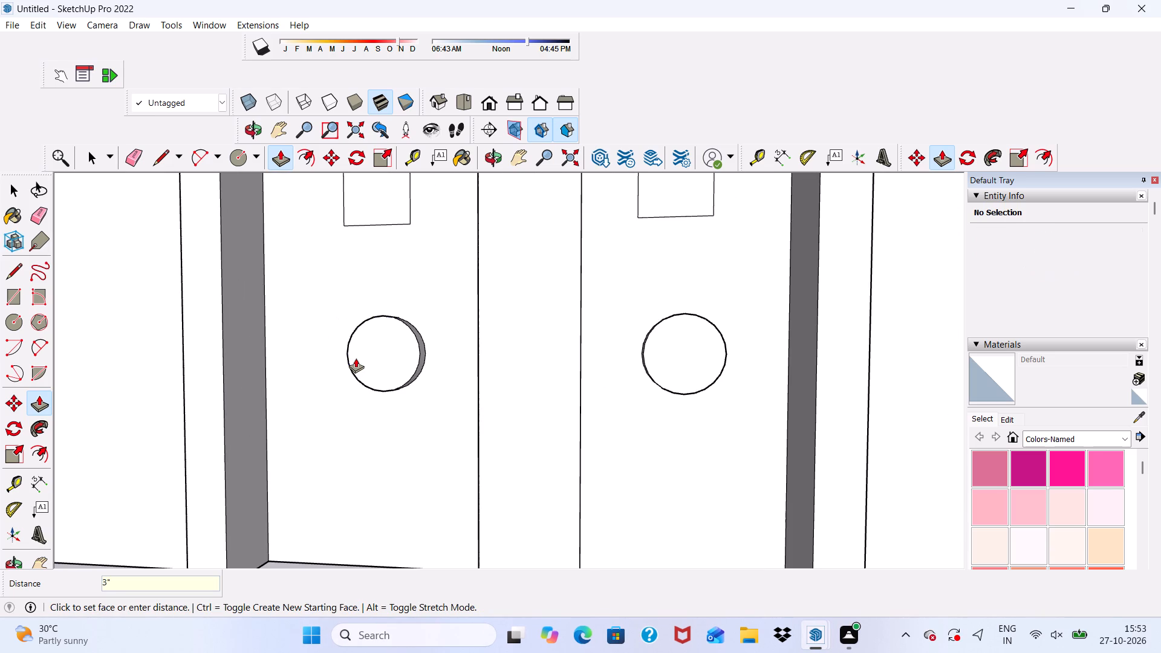
Push/Pull the small upright rectangles on the right and left door panels outward by 3" each.
{"action": "scroll", "coordinate": [350, 345], "scroll_direction": "down", "scroll_amount": 6}
{"action": "middle_click_drag", "start_coordinate": [490, 419], "coordinate": [473, 353]}
{"action": "scroll", "coordinate": [509, 269], "scroll_direction": "up", "scroll_amount": 6}
{"action": "left_click", "coordinate": [533, 253]}
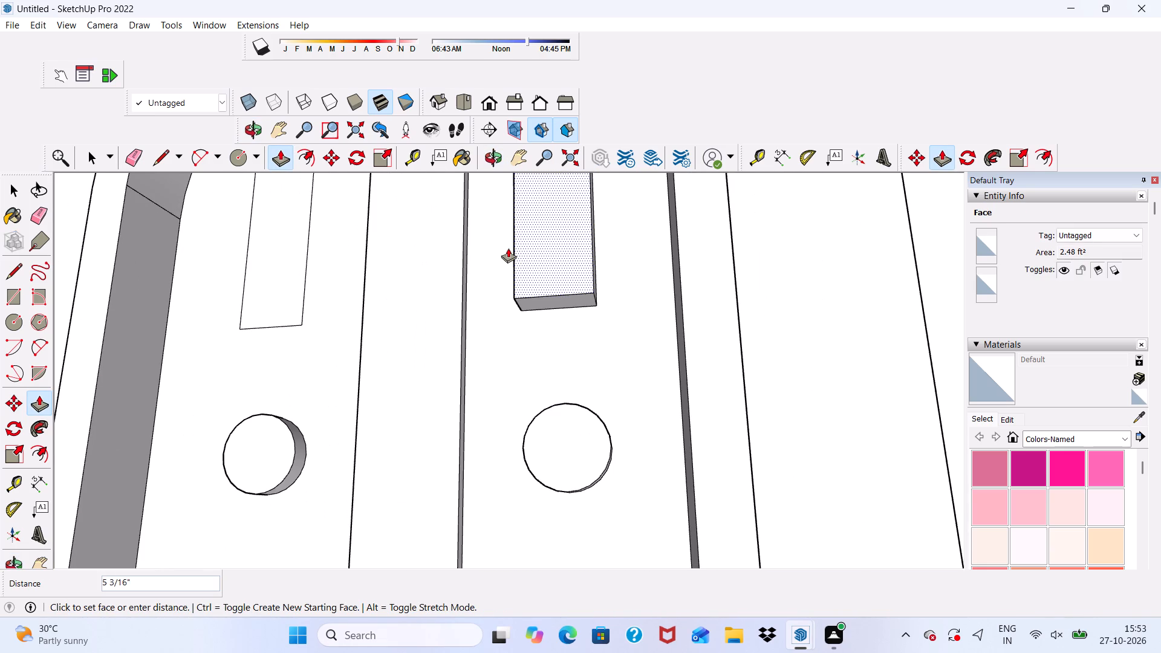
{"action": "key", "text": "3"}
{"action": "key", "text": "shift+quotedbl"}
{"action": "key", "text": "Return"}
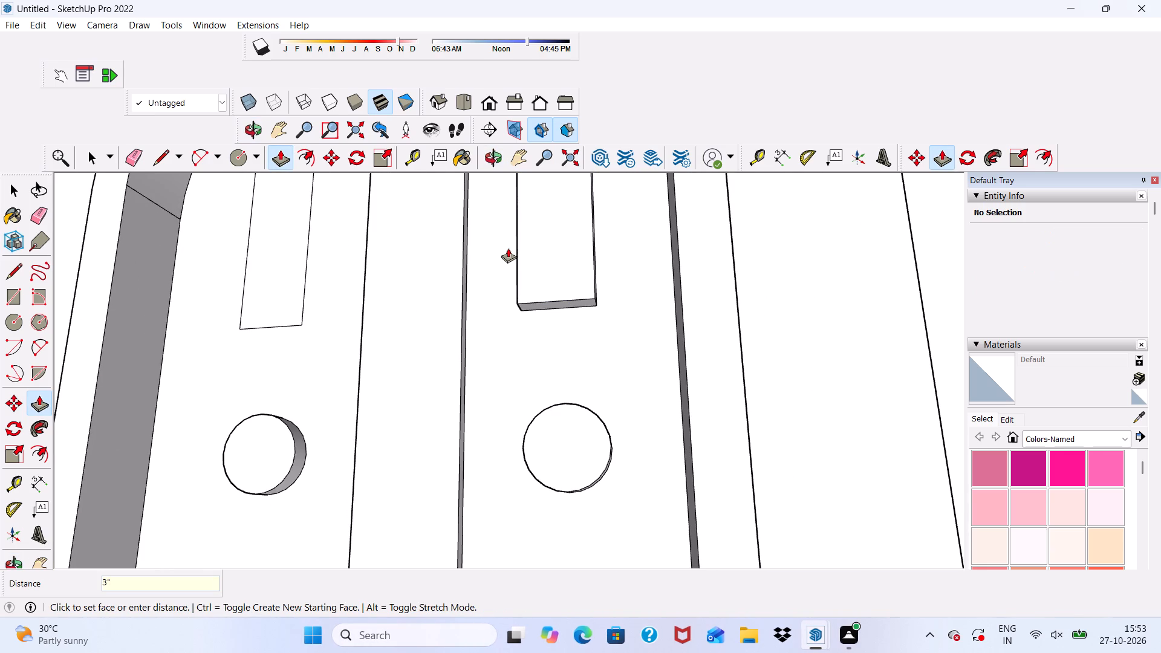
{"action": "left_click", "coordinate": [284, 305]}
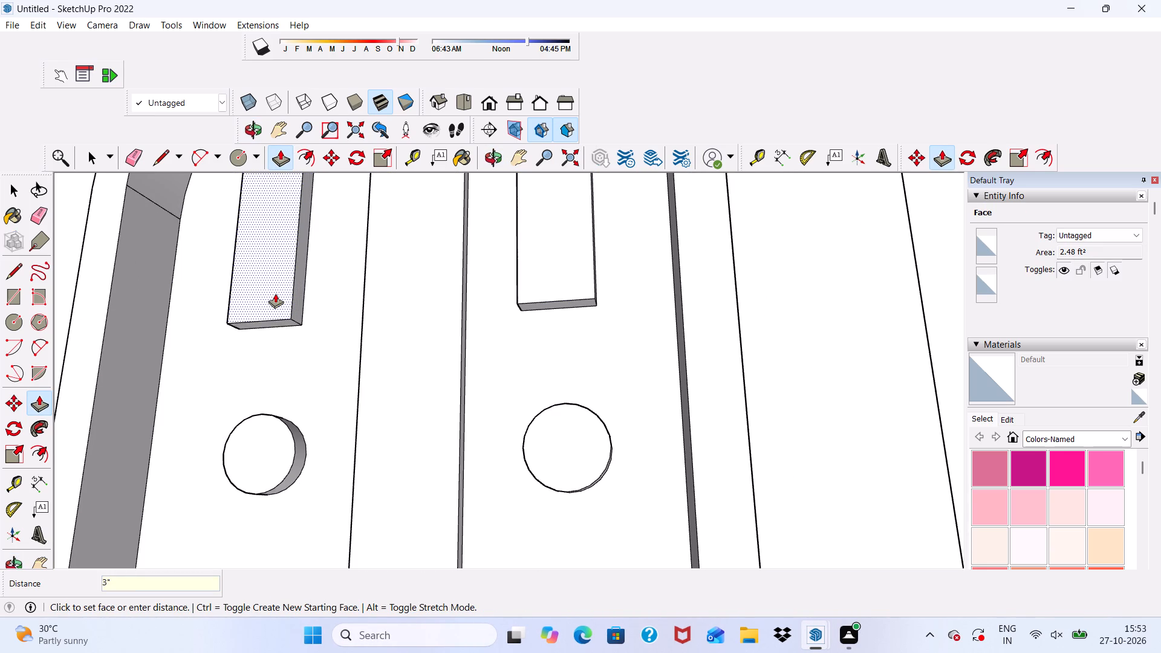
{"action": "key", "text": "3"}
{"action": "key", "text": "shift+quotedbl"}
{"action": "key", "text": "Return"}
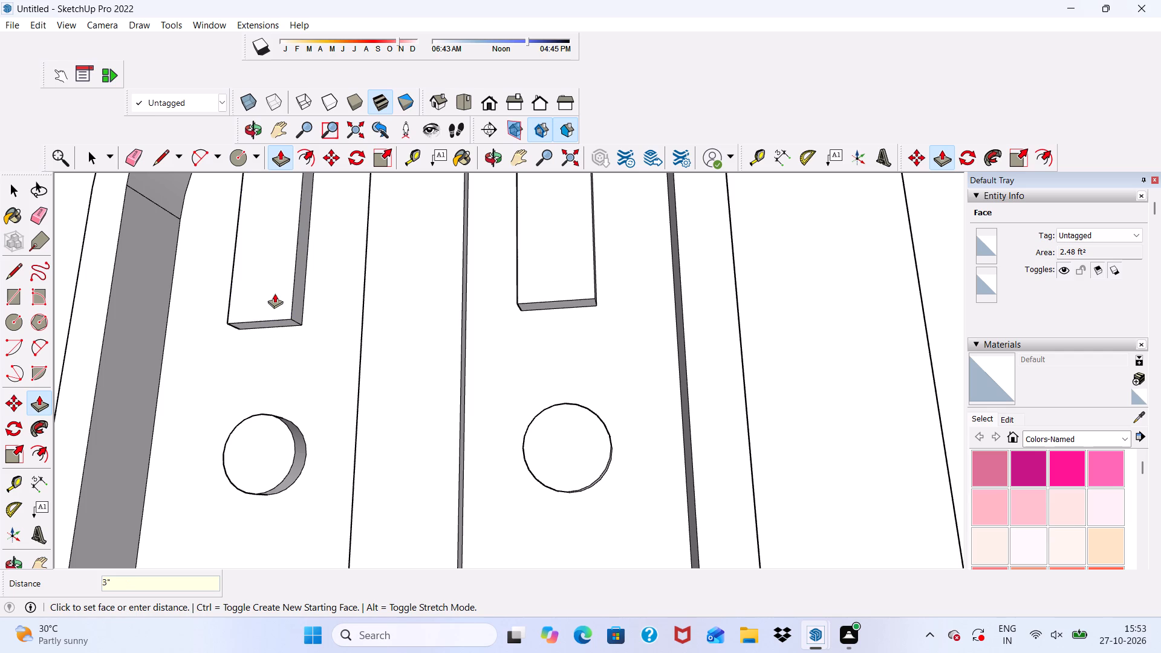
{"action": "key", "text": "space"}
Examine the raised door details and the ground-floor entrance facade from several angles.
{"action": "scroll", "coordinate": [275, 293], "scroll_direction": "down", "scroll_amount": 19}
{"action": "middle_click_drag", "start_coordinate": [286, 293], "coordinate": [422, 356]}
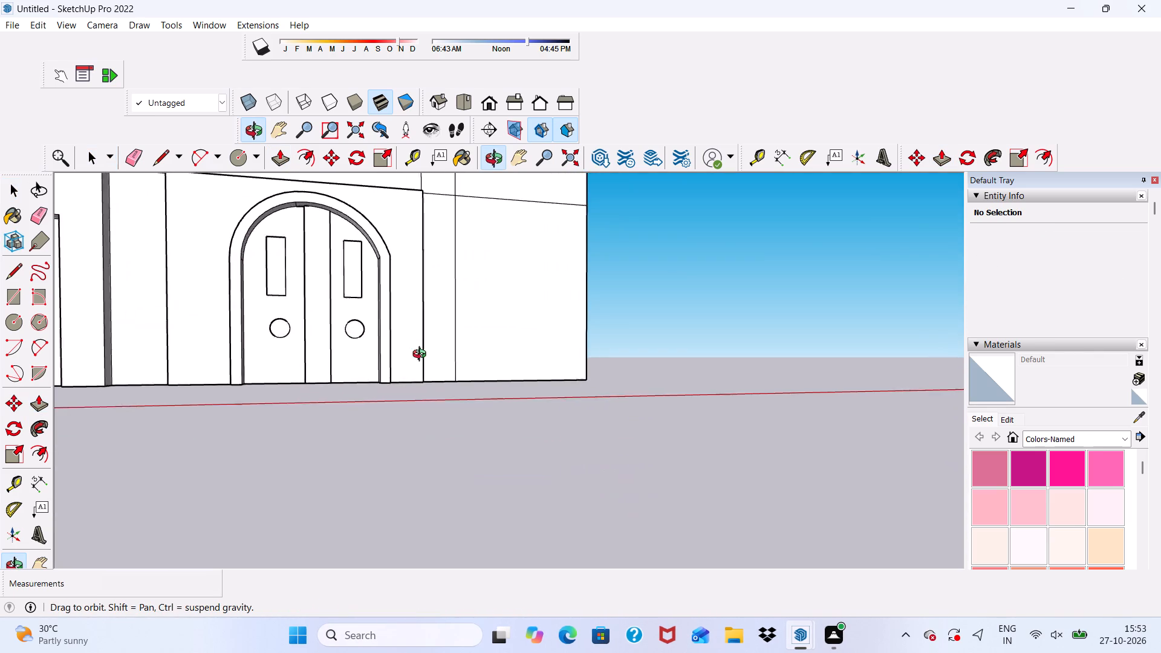
{"action": "middle_click_drag", "start_coordinate": [422, 356], "coordinate": [327, 346]}
{"action": "scroll", "coordinate": [327, 338], "scroll_direction": "up", "scroll_amount": 1}
{"action": "scroll", "coordinate": [328, 320], "scroll_direction": "down", "scroll_amount": 7}
{"action": "scroll", "coordinate": [313, 269], "scroll_direction": "up", "scroll_amount": 6}
{"action": "scroll", "coordinate": [311, 231], "scroll_direction": "down", "scroll_amount": 11}
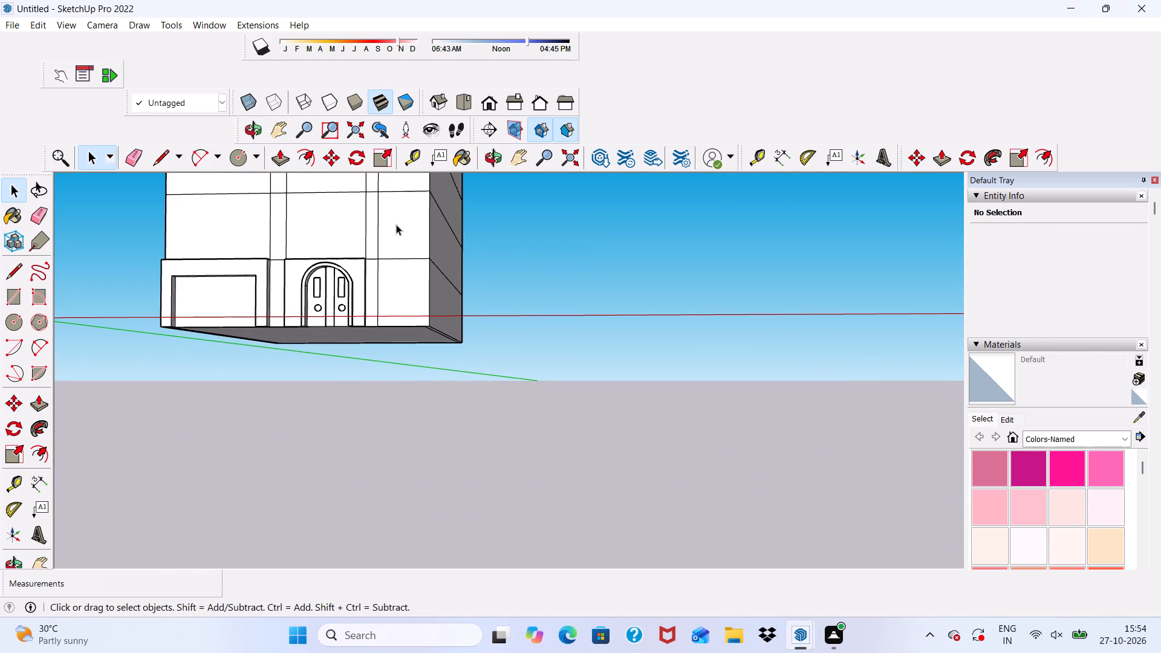
{"action": "scroll", "coordinate": [393, 224], "scroll_direction": "down", "scroll_amount": 4}
{"action": "middle_click_drag", "start_coordinate": [379, 273], "coordinate": [392, 337]}
{"action": "scroll", "coordinate": [370, 268], "scroll_direction": "up", "scroll_amount": 11}
{"action": "scroll", "coordinate": [357, 269], "scroll_direction": "down", "scroll_amount": 2}
{"action": "middle_click_drag", "start_coordinate": [357, 284], "coordinate": [251, 378]}
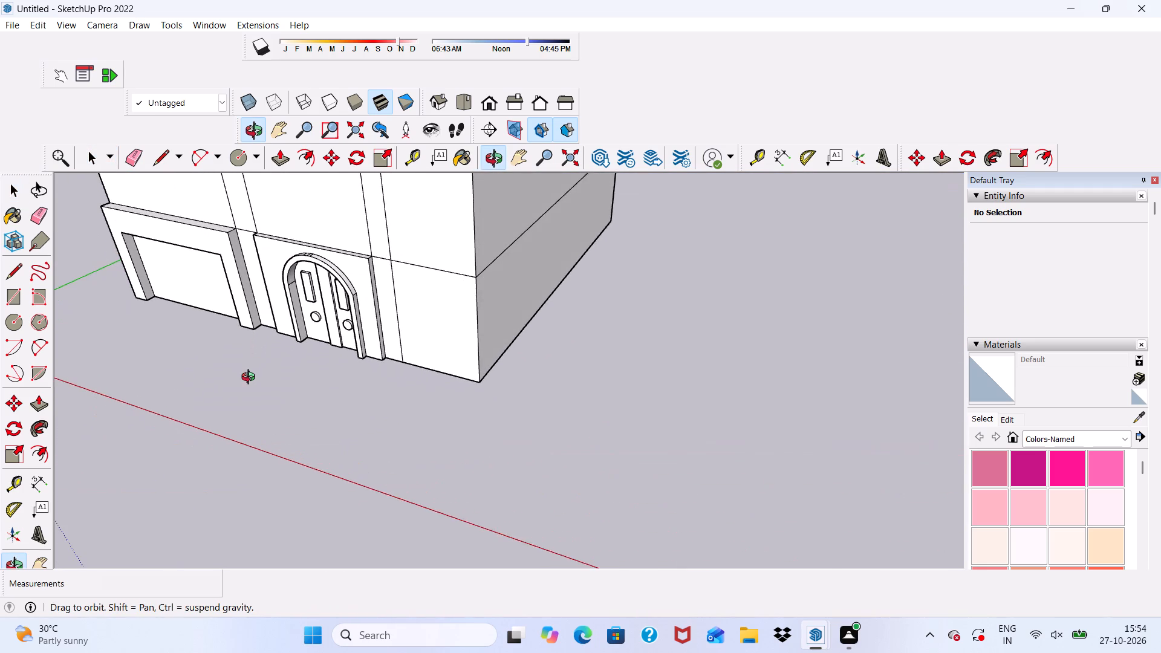
{"action": "middle_click_drag", "start_coordinate": [251, 378], "coordinate": [398, 282]}
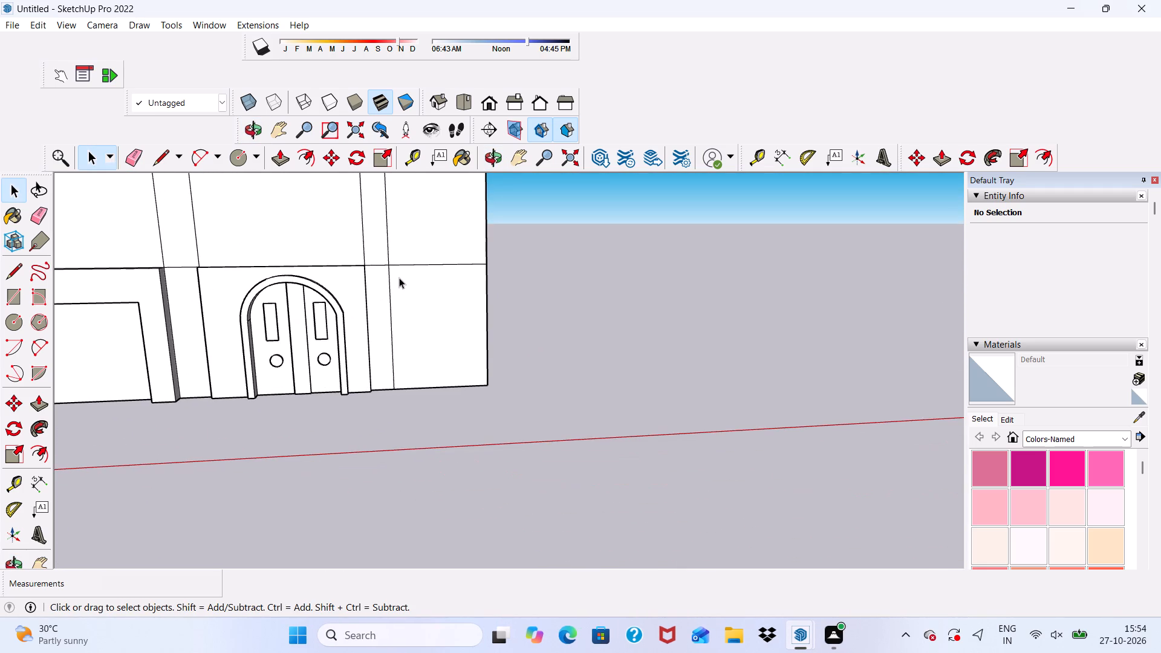
Erase the four horizontal storey lines across the building's side wall next to the arched-door end of the facade.
{"action": "scroll", "coordinate": [443, 362], "scroll_direction": "down", "scroll_amount": 2}
{"action": "middle_click_drag", "start_coordinate": [443, 362], "coordinate": [122, 402]}
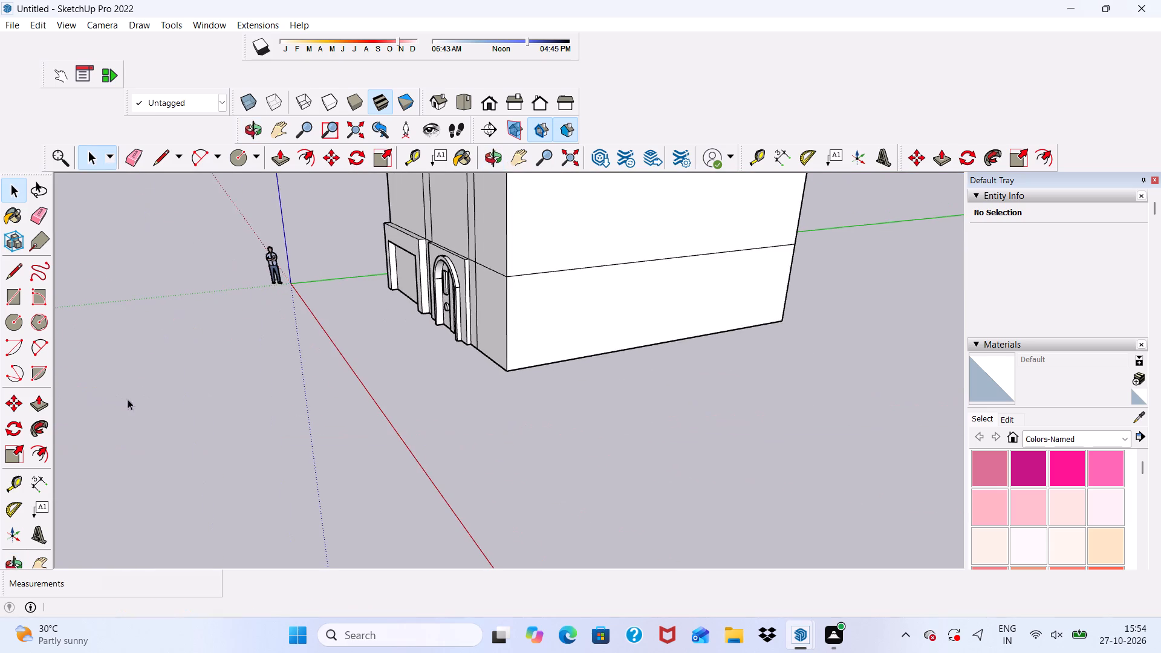
{"action": "scroll", "coordinate": [424, 321], "scroll_direction": "down", "scroll_amount": 12}
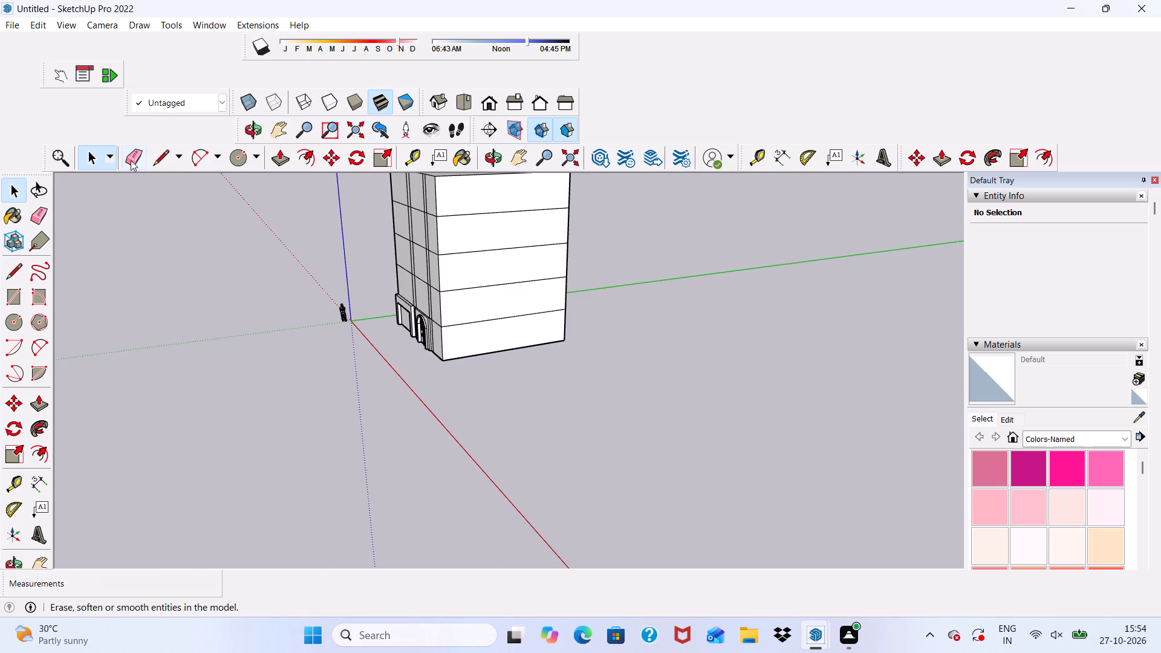
{"action": "left_click", "coordinate": [131, 160]}
{"action": "left_click_drag", "start_coordinate": [480, 209], "coordinate": [483, 301]}
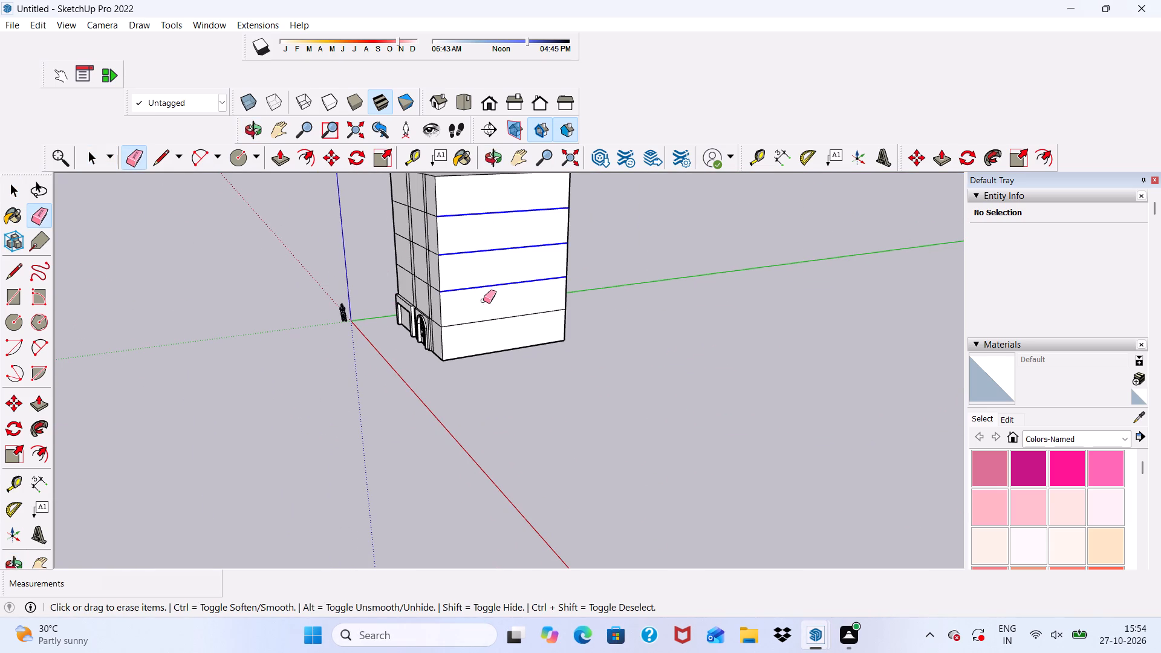
{"action": "left_click_drag", "start_coordinate": [483, 301], "coordinate": [483, 328]}
{"action": "key", "text": "space"}
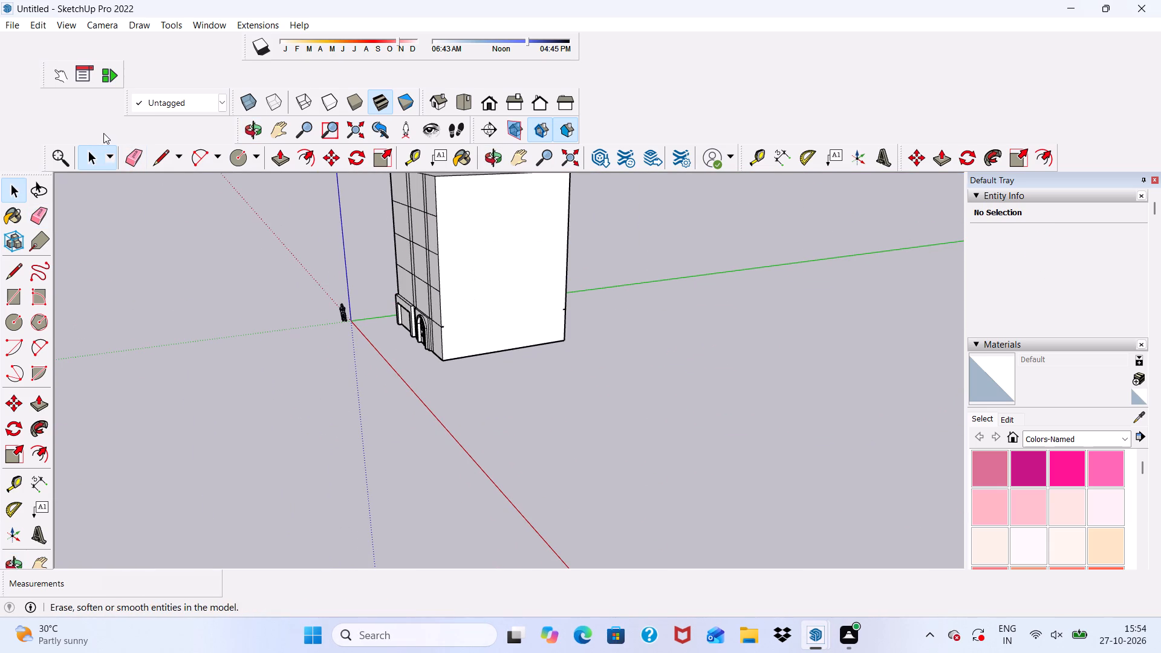
Erase the short leftover line ends of the lowest storey line at both vertical edges of the side wall.
{"action": "left_click", "coordinate": [132, 161]}
{"action": "scroll", "coordinate": [348, 314], "scroll_direction": "up", "scroll_amount": 15}
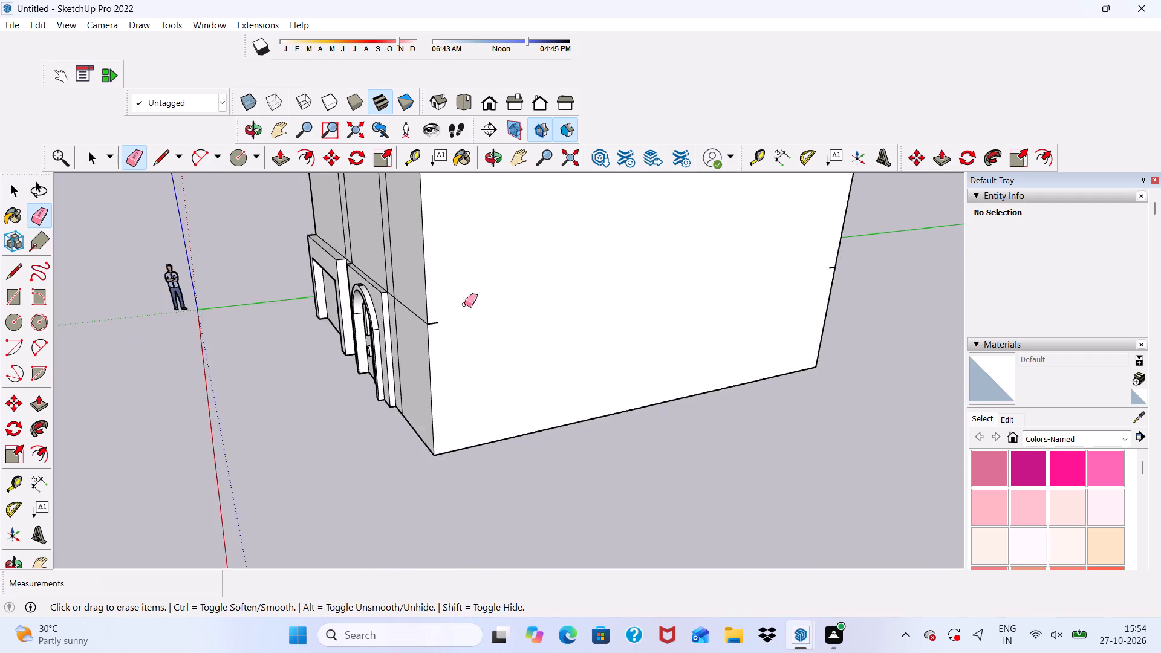
{"action": "scroll", "coordinate": [464, 304], "scroll_direction": "up", "scroll_amount": 5}
{"action": "left_click_drag", "start_coordinate": [424, 317], "coordinate": [424, 333]}
{"action": "scroll", "coordinate": [384, 280], "scroll_direction": "down", "scroll_amount": 13}
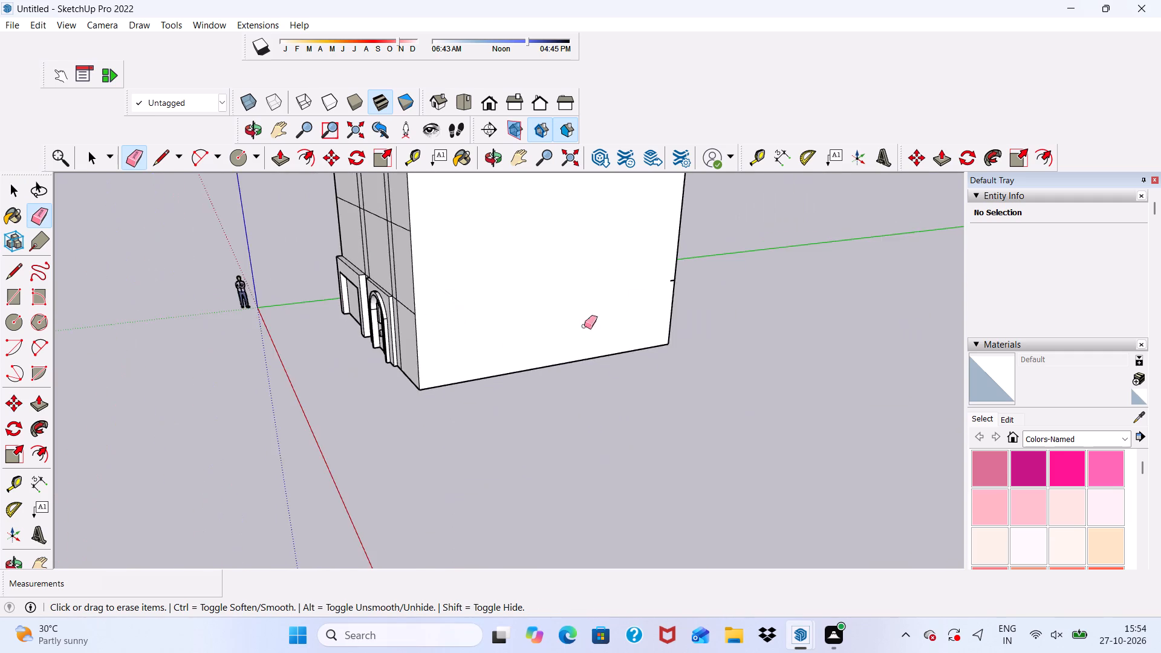
{"action": "scroll", "coordinate": [634, 300], "scroll_direction": "up", "scroll_amount": 16}
{"action": "left_click", "coordinate": [679, 264]}
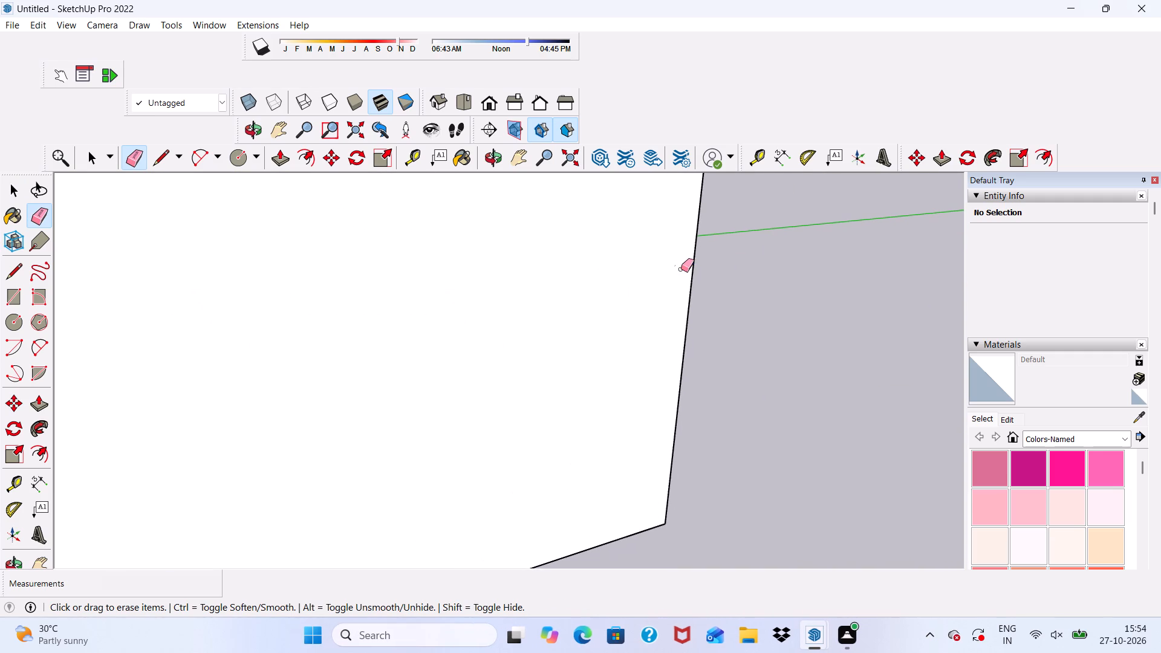
{"action": "scroll", "coordinate": [574, 252], "scroll_direction": "down", "scroll_amount": 4}
{"action": "key", "text": "space"}
Push/Pull the cleared side wall outward by about 10' 3 9/16" to widen the building beyond the arched door.
{"action": "left_click", "coordinate": [571, 275]}
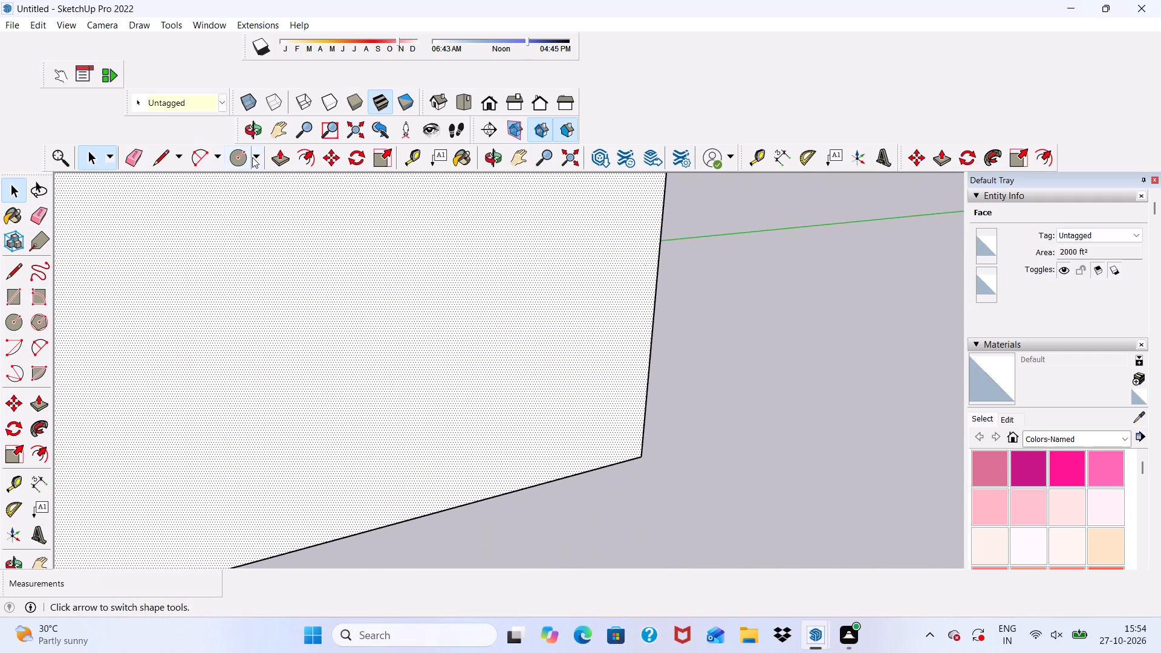
{"action": "left_click", "coordinate": [270, 158]}
{"action": "scroll", "coordinate": [329, 261], "scroll_direction": "down", "scroll_amount": 6}
{"action": "left_click", "coordinate": [322, 321]}
{"action": "scroll", "coordinate": [352, 337], "scroll_direction": "down", "scroll_amount": 2}
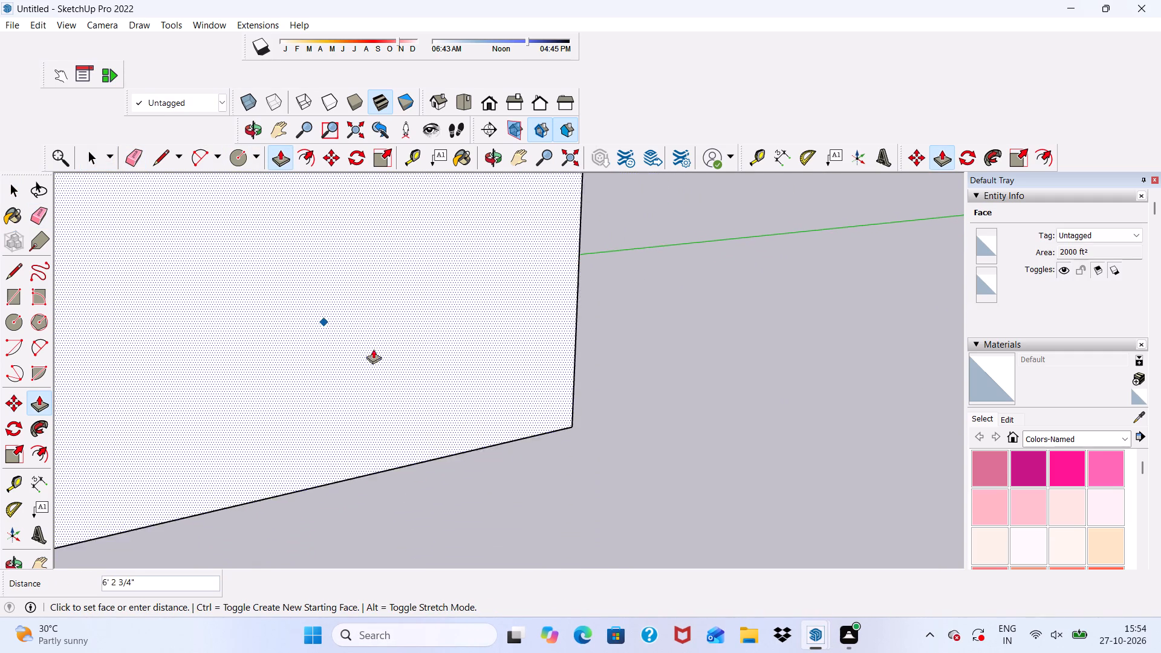
{"action": "scroll", "coordinate": [373, 349], "scroll_direction": "down", "scroll_amount": 7}
{"action": "middle_click_drag", "start_coordinate": [359, 303], "coordinate": [564, 303]}
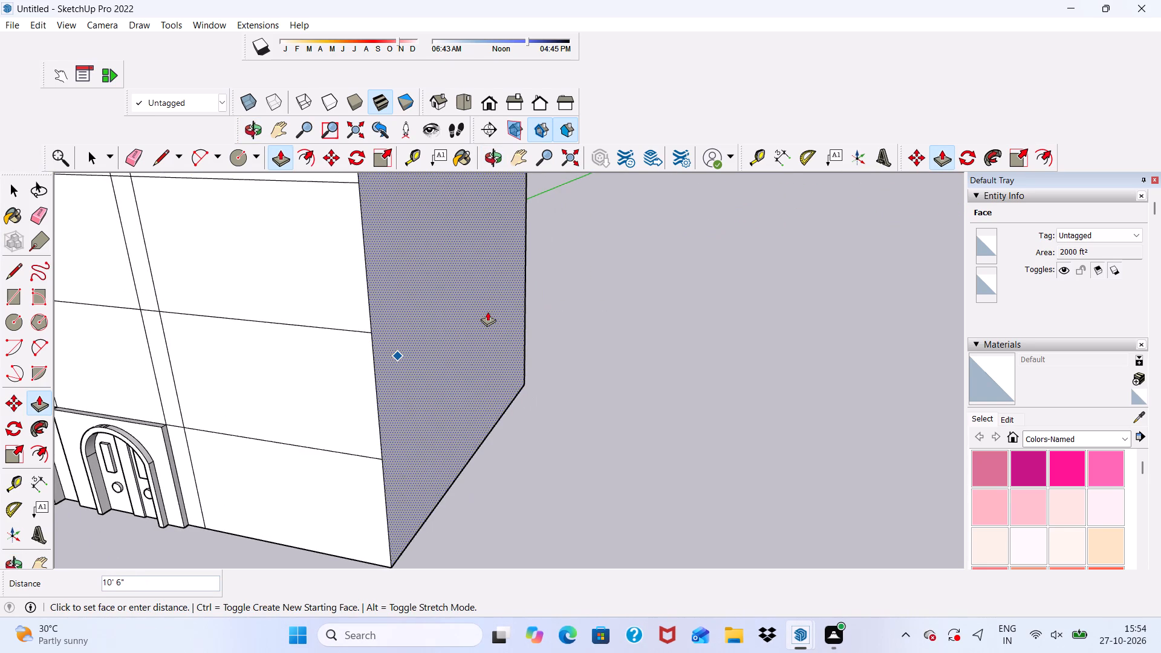
{"action": "middle_click_drag", "start_coordinate": [448, 311], "coordinate": [527, 274]}
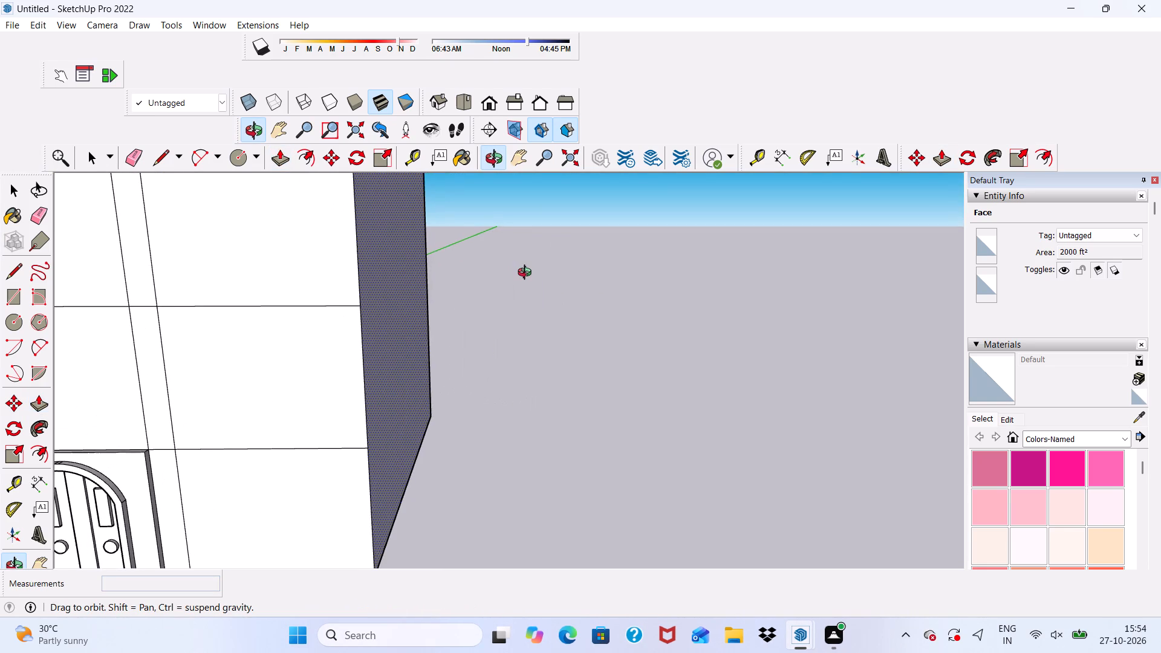
{"action": "middle_click_drag", "start_coordinate": [527, 274], "coordinate": [590, 285]}
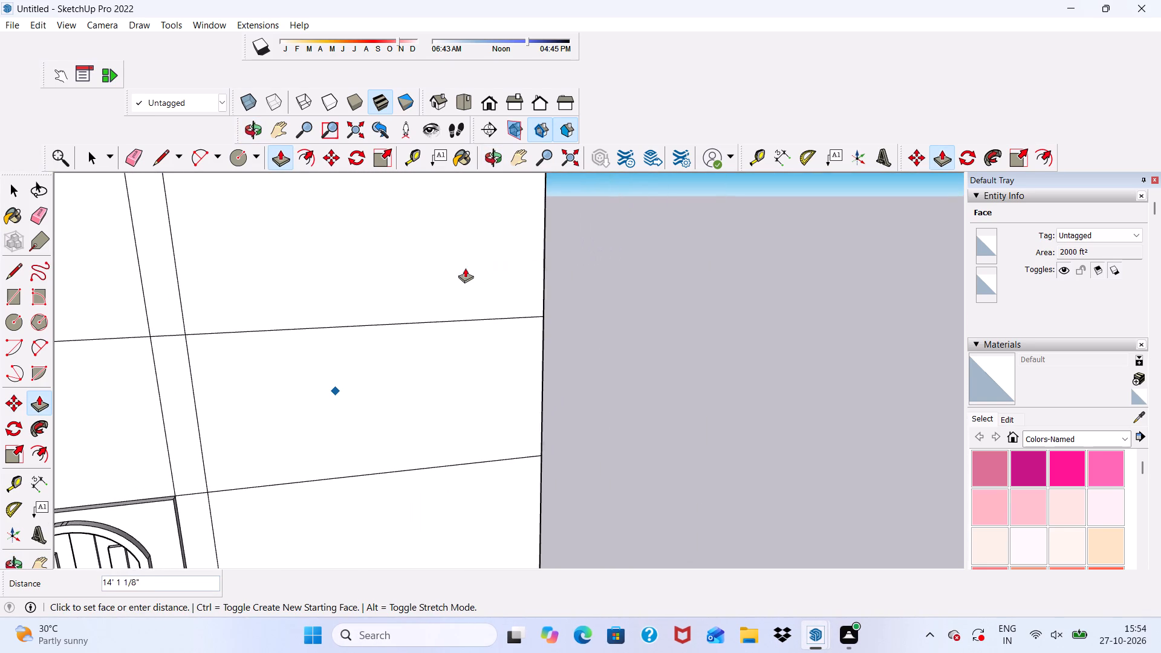
{"action": "left_click", "coordinate": [431, 278]}
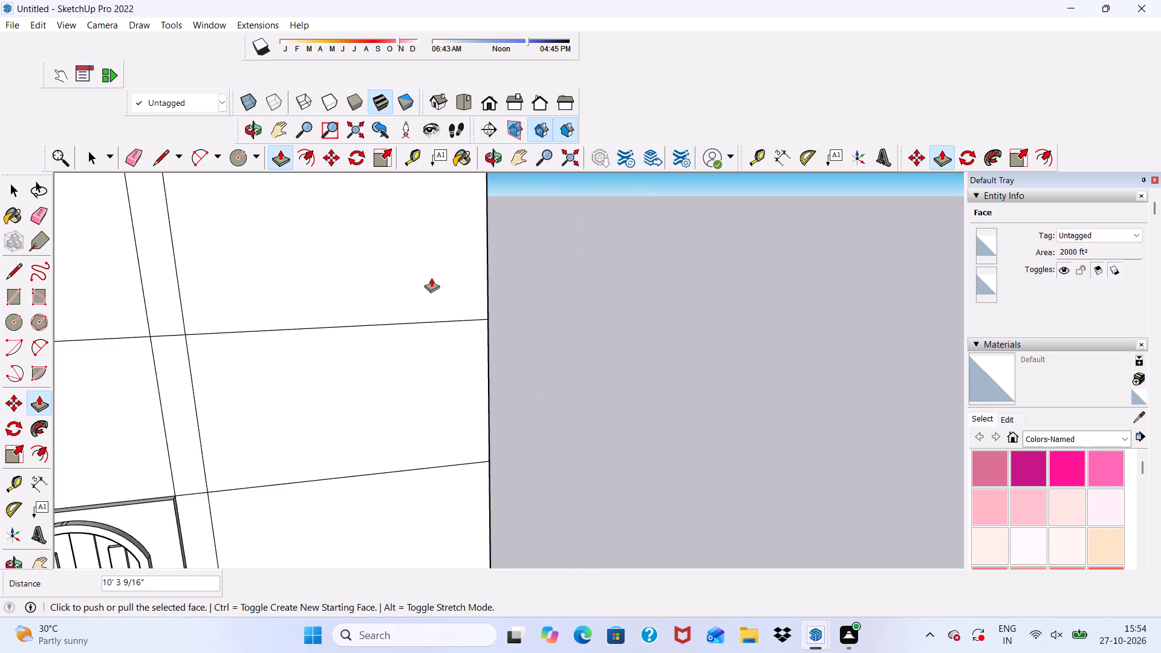
{"action": "scroll", "coordinate": [422, 169], "scroll_direction": "down", "scroll_amount": 5}
{"action": "middle_click_drag", "start_coordinate": [432, 316], "coordinate": [432, 242]}
{"action": "key", "text": "space"}
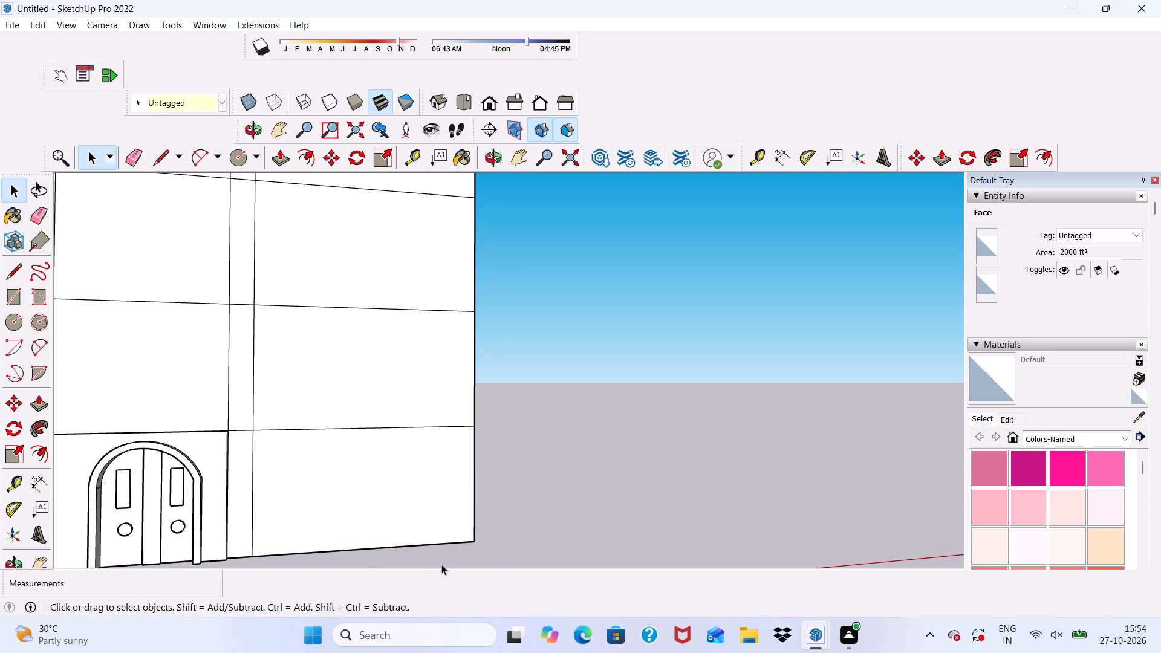
Draw a full-storey rectangle about 10' by 1' 8" on the ground floor, along the far line of the strip beside the arched door.
{"action": "scroll", "coordinate": [410, 443], "scroll_direction": "down", "scroll_amount": 10}
{"action": "middle_click_drag", "start_coordinate": [492, 511], "coordinate": [426, 468]}
{"action": "scroll", "coordinate": [426, 468], "scroll_direction": "up", "scroll_amount": 4}
{"action": "scroll", "coordinate": [336, 400], "scroll_direction": "up", "scroll_amount": 4}
{"action": "scroll", "coordinate": [336, 400], "scroll_direction": "down", "scroll_amount": 3}
{"action": "middle_click_drag", "start_coordinate": [343, 422], "coordinate": [343, 423]}
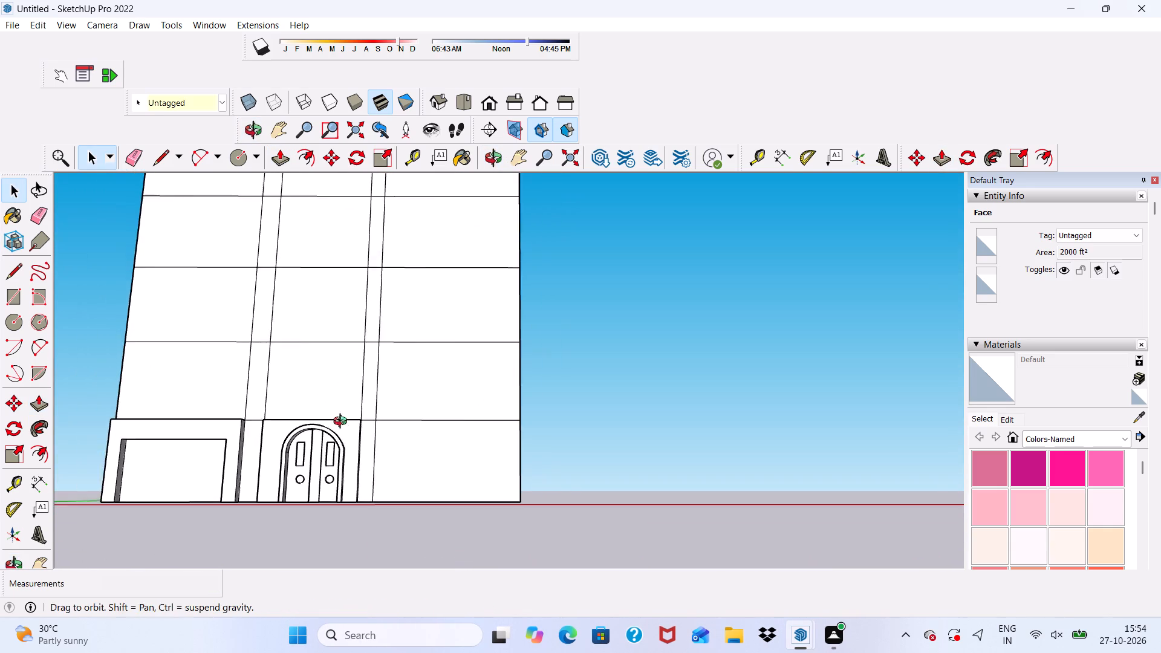
{"action": "middle_click_drag", "start_coordinate": [343, 423], "coordinate": [354, 463]}
{"action": "scroll", "coordinate": [405, 437], "scroll_direction": "down", "scroll_amount": 5}
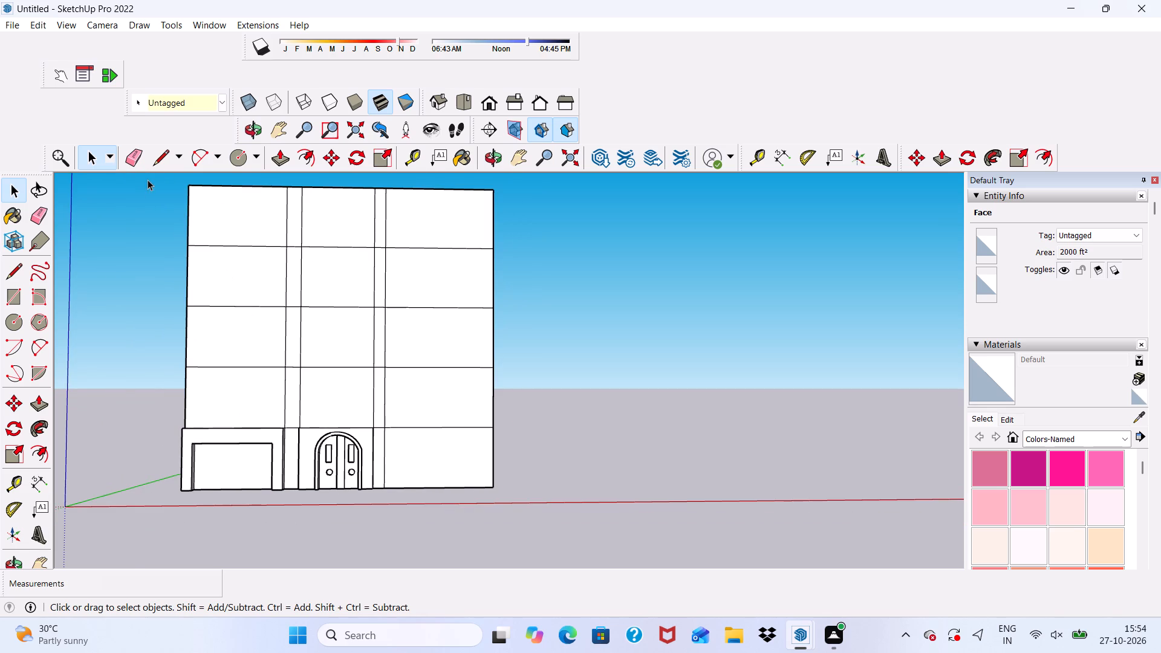
{"action": "left_click", "coordinate": [16, 306]}
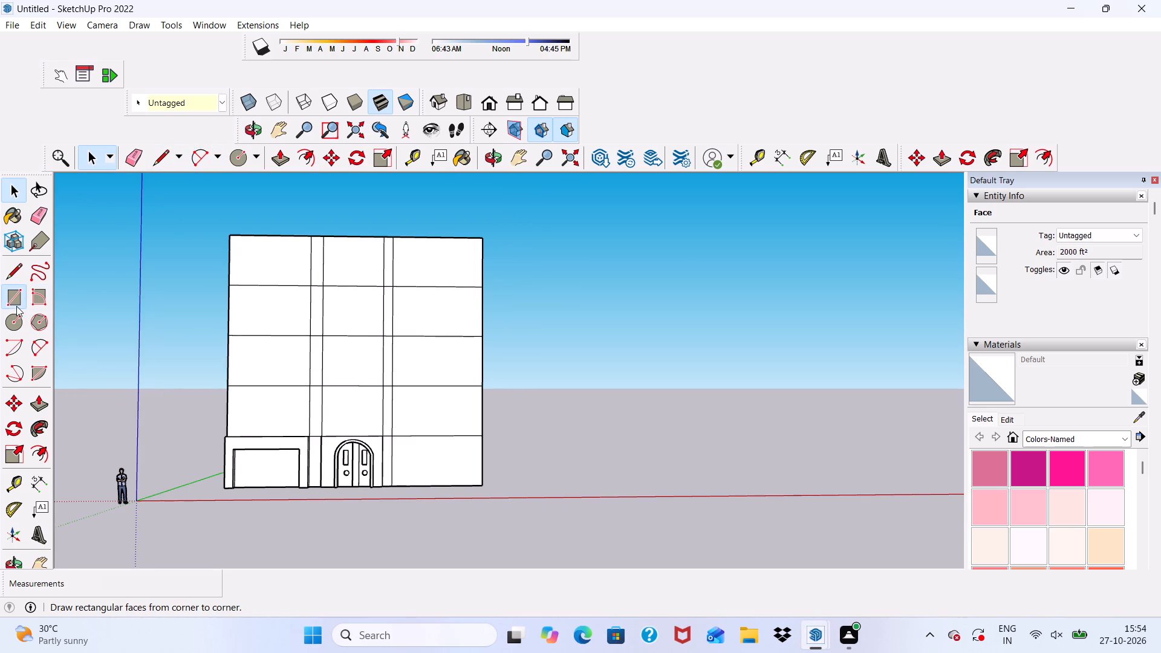
{"action": "scroll", "coordinate": [408, 562], "scroll_direction": "up", "scroll_amount": 4}
{"action": "scroll", "coordinate": [385, 459], "scroll_direction": "up", "scroll_amount": 11}
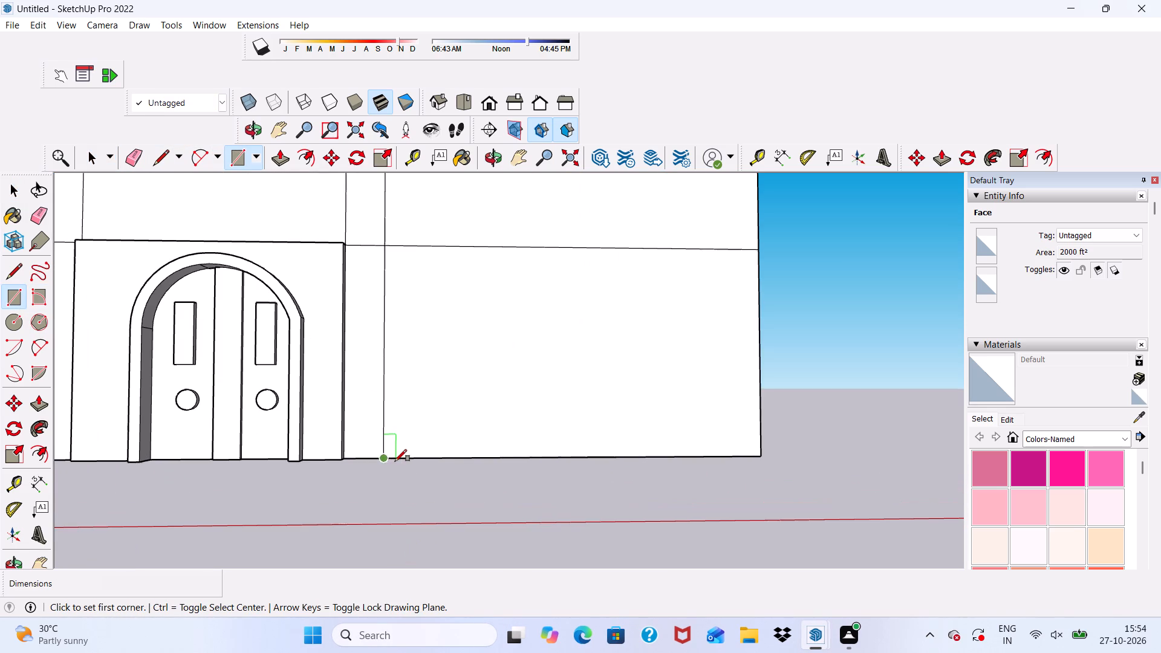
{"action": "scroll", "coordinate": [395, 461], "scroll_direction": "up", "scroll_amount": 1}
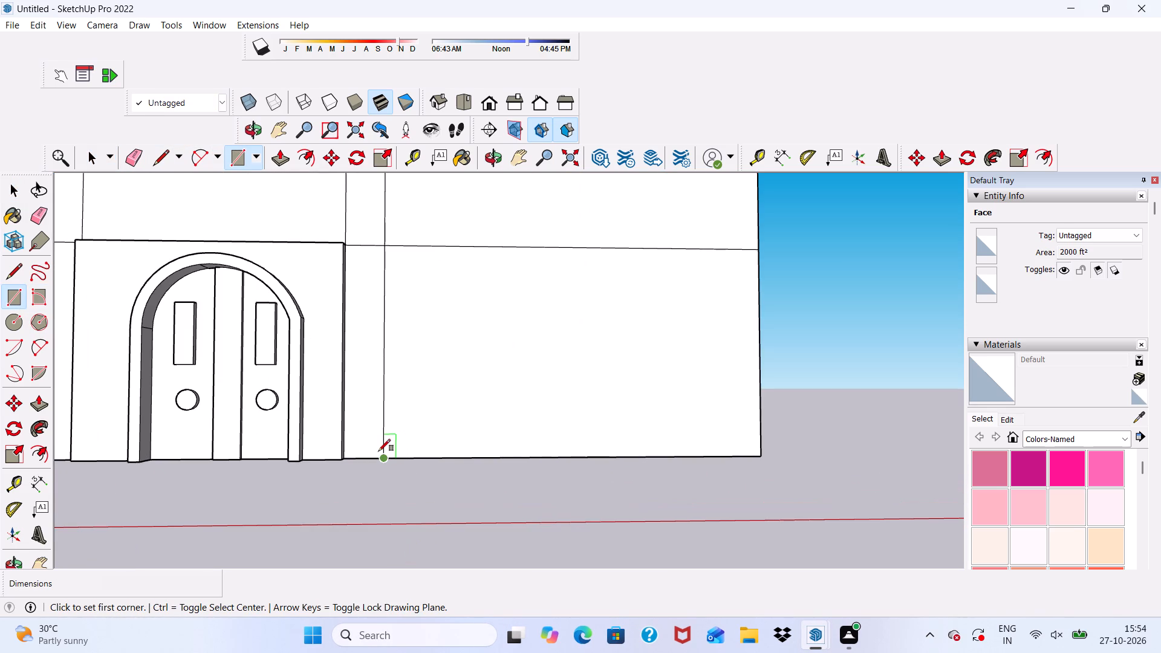
{"action": "left_click", "coordinate": [379, 451]}
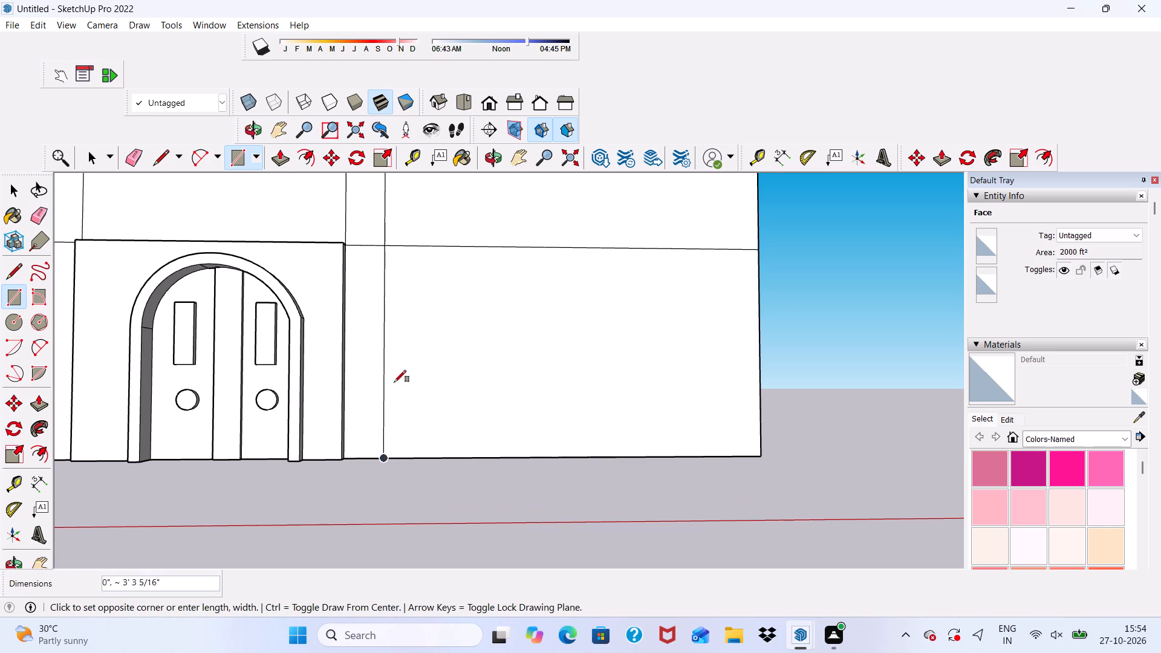
{"action": "left_click", "coordinate": [418, 249]}
Draw a full-storey rectangle about 10' by 1' 9 1/4" on the ground-floor facade at the building's outer corner.
{"action": "scroll", "coordinate": [452, 324], "scroll_direction": "down", "scroll_amount": 3}
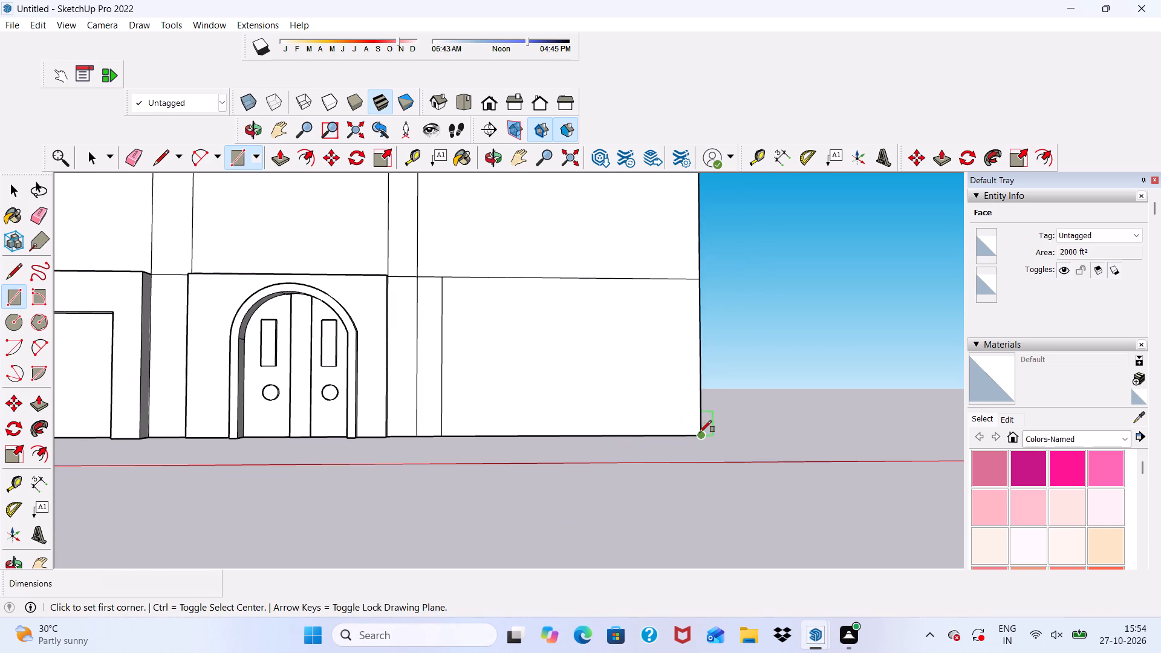
{"action": "scroll", "coordinate": [700, 431], "scroll_direction": "up", "scroll_amount": 1}
{"action": "left_click", "coordinate": [697, 434]}
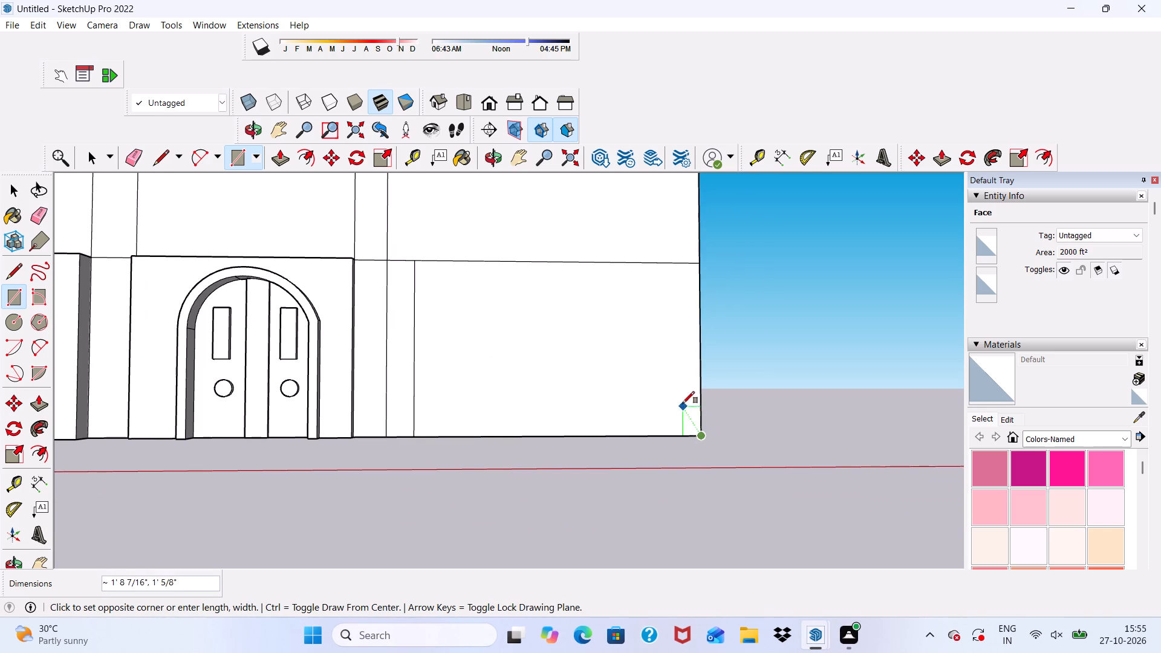
{"action": "left_click", "coordinate": [669, 263]}
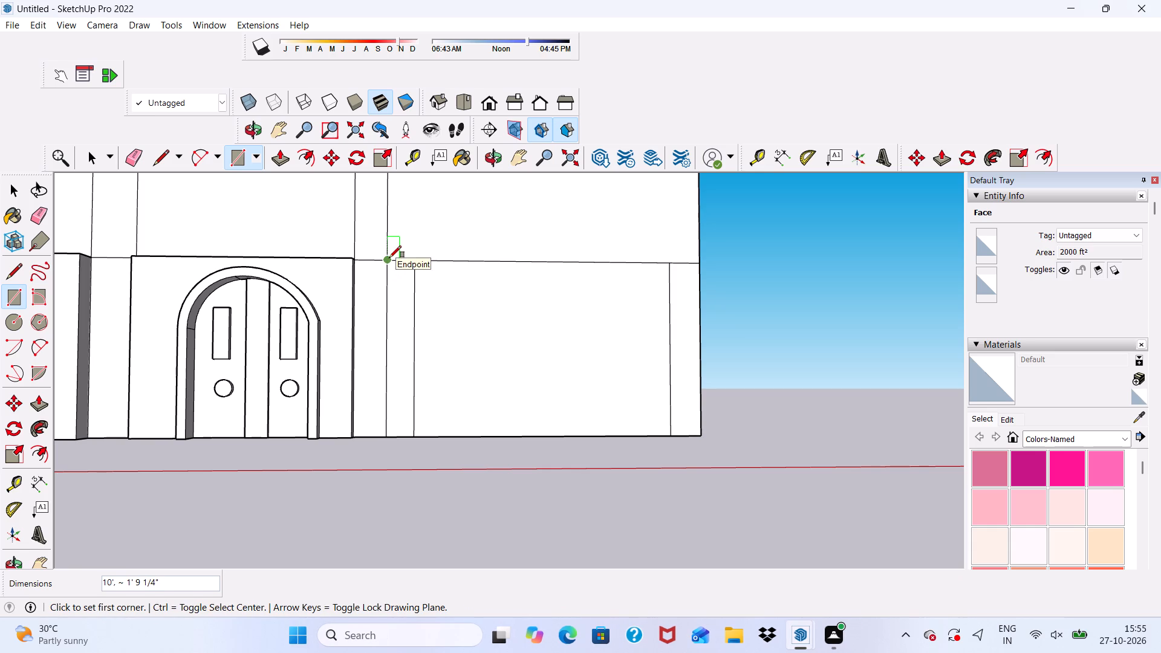
Draw a rectangle about 17' 11 13/16" by 2' 5 13/16" beneath the first storey line, from the strip beside the door to the outer corner.
{"action": "left_click", "coordinate": [389, 258]}
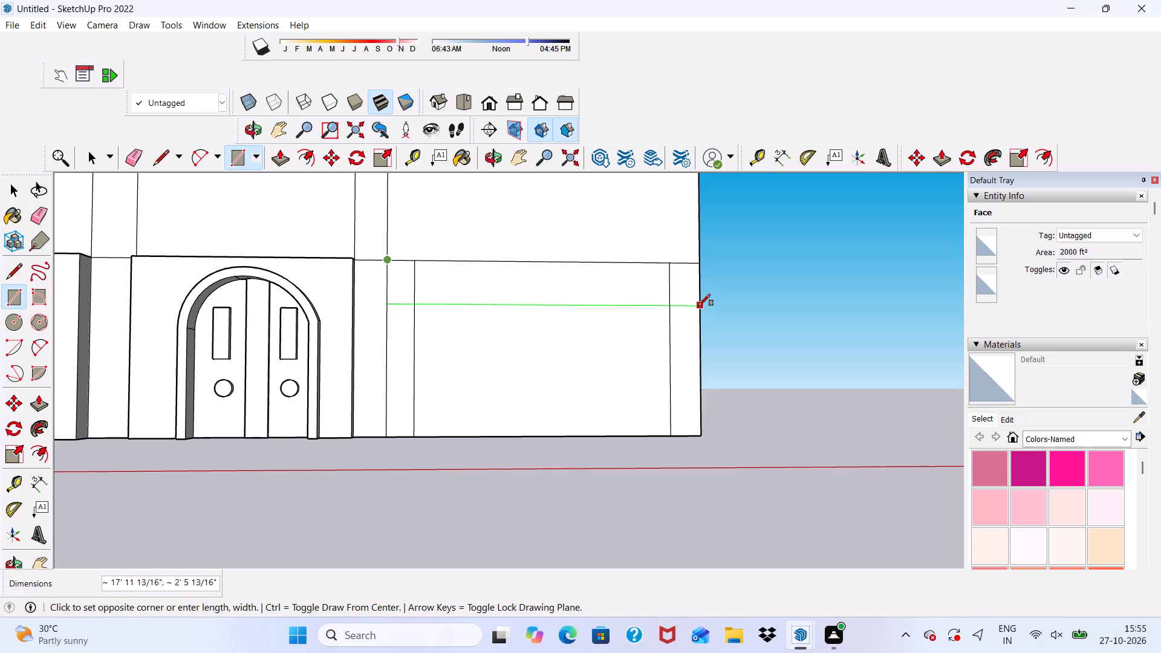
{"action": "left_click", "coordinate": [698, 306]}
{"action": "key", "text": "space"}
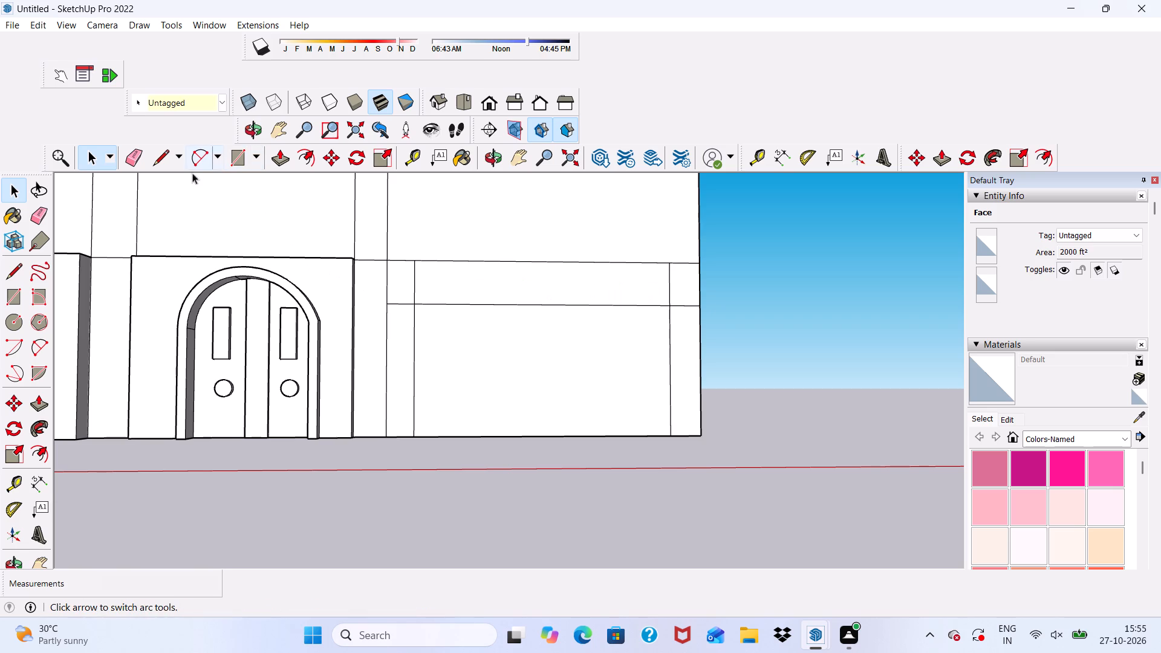
Erase the overlapping inner lines at both upper corners so the two uprights and the top band form one frame face.
{"action": "left_click", "coordinate": [138, 162]}
{"action": "scroll", "coordinate": [426, 307], "scroll_direction": "up", "scroll_amount": 3}
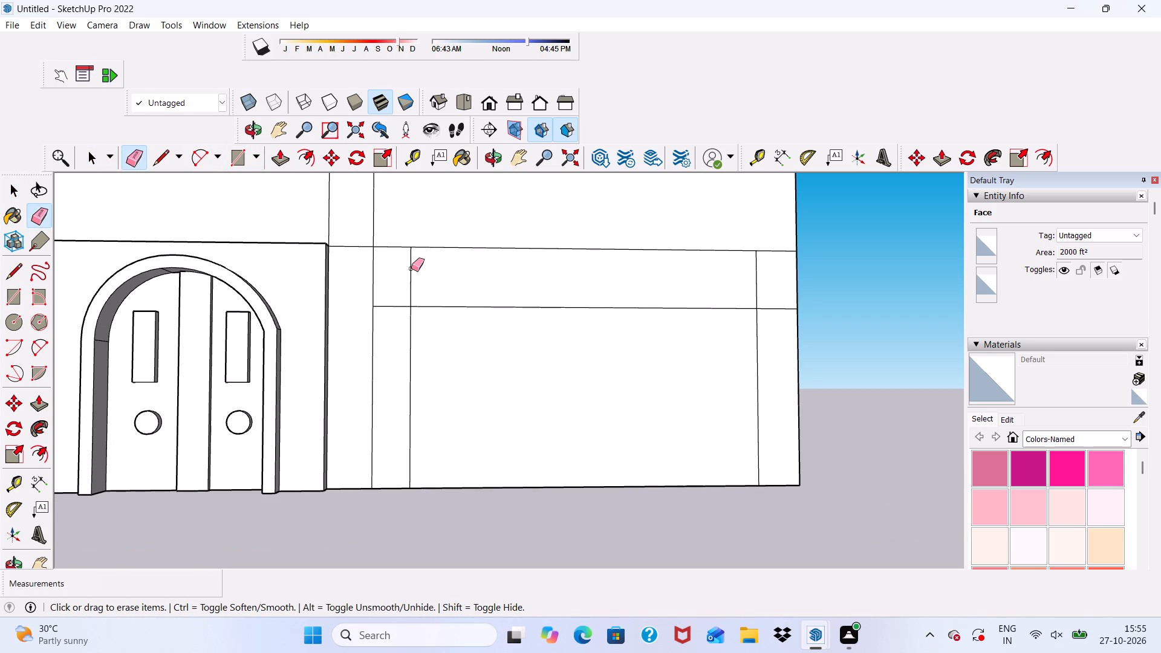
{"action": "left_click_drag", "start_coordinate": [411, 268], "coordinate": [385, 320]}
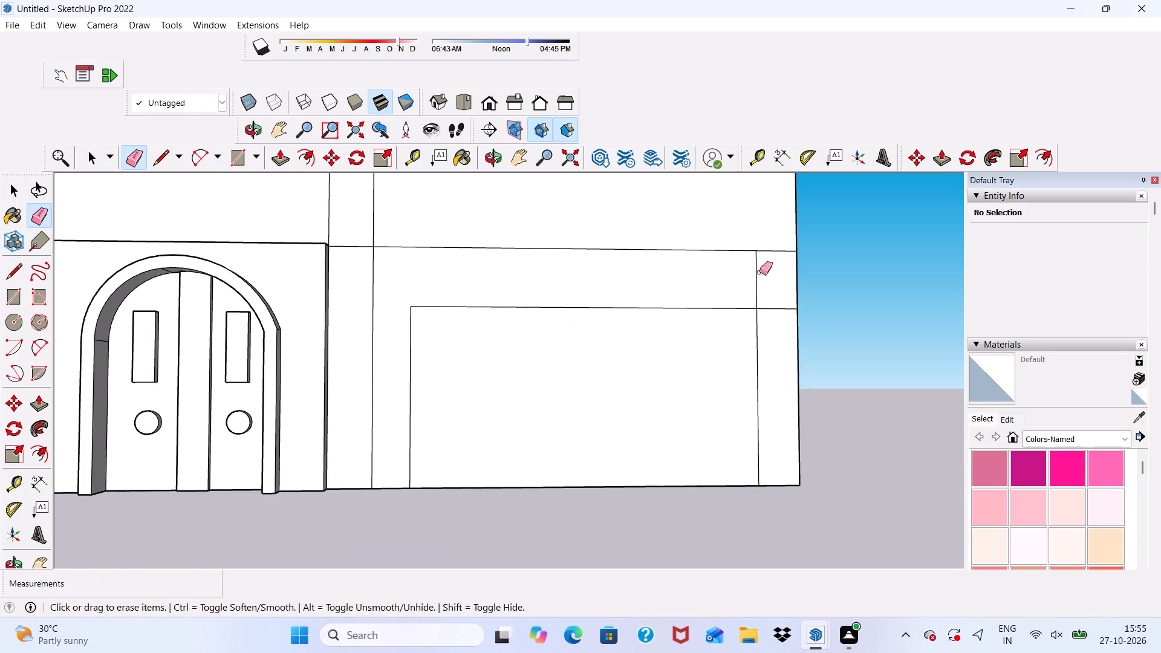
{"action": "left_click_drag", "start_coordinate": [762, 273], "coordinate": [779, 309]}
{"action": "left_click_drag", "start_coordinate": [733, 282], "coordinate": [777, 283]}
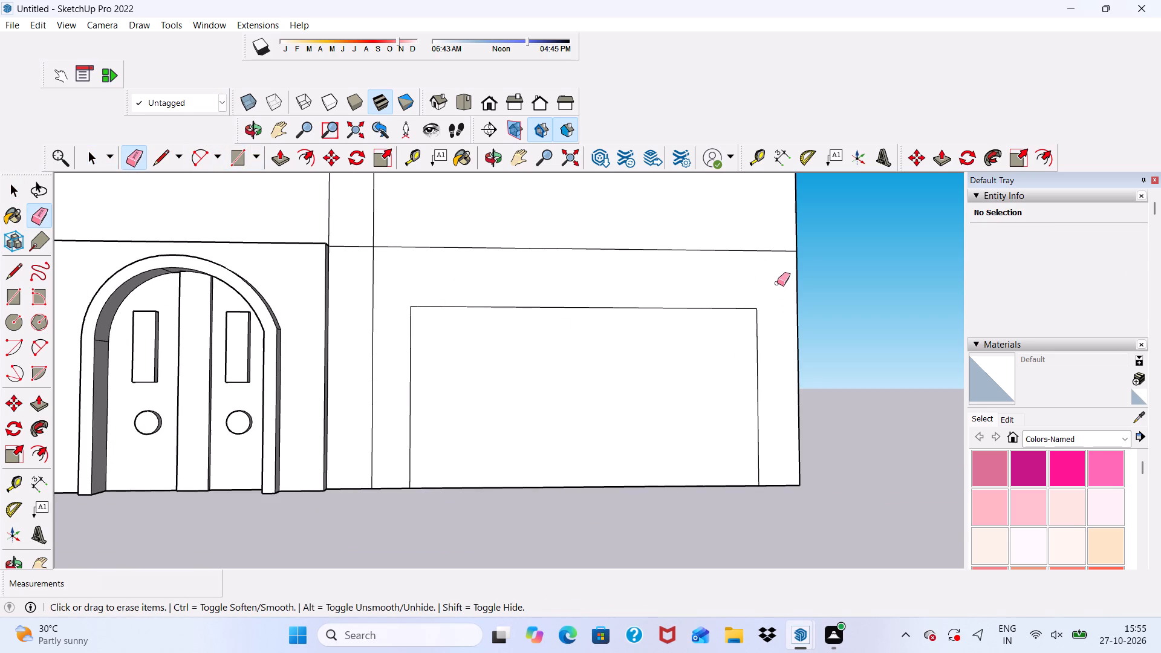
Push/Pull the merged frame face outward 1' from the facade.
{"action": "key", "text": "space"}
{"action": "left_click", "coordinate": [676, 276]}
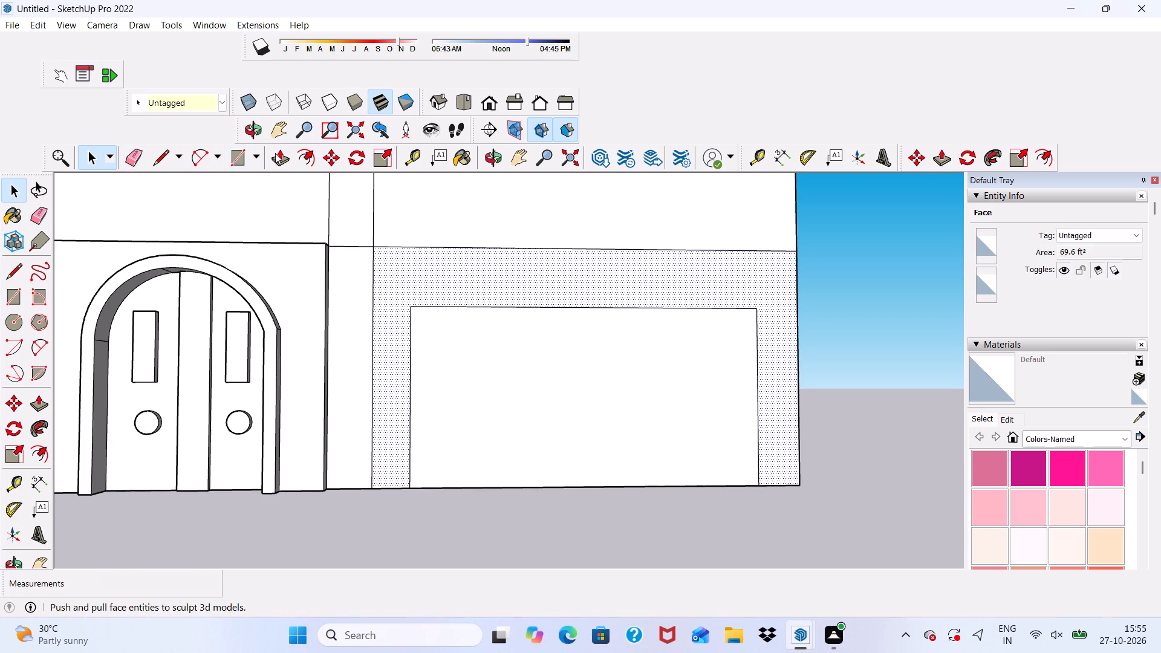
{"action": "left_click", "coordinate": [275, 153]}
{"action": "left_click", "coordinate": [452, 279]}
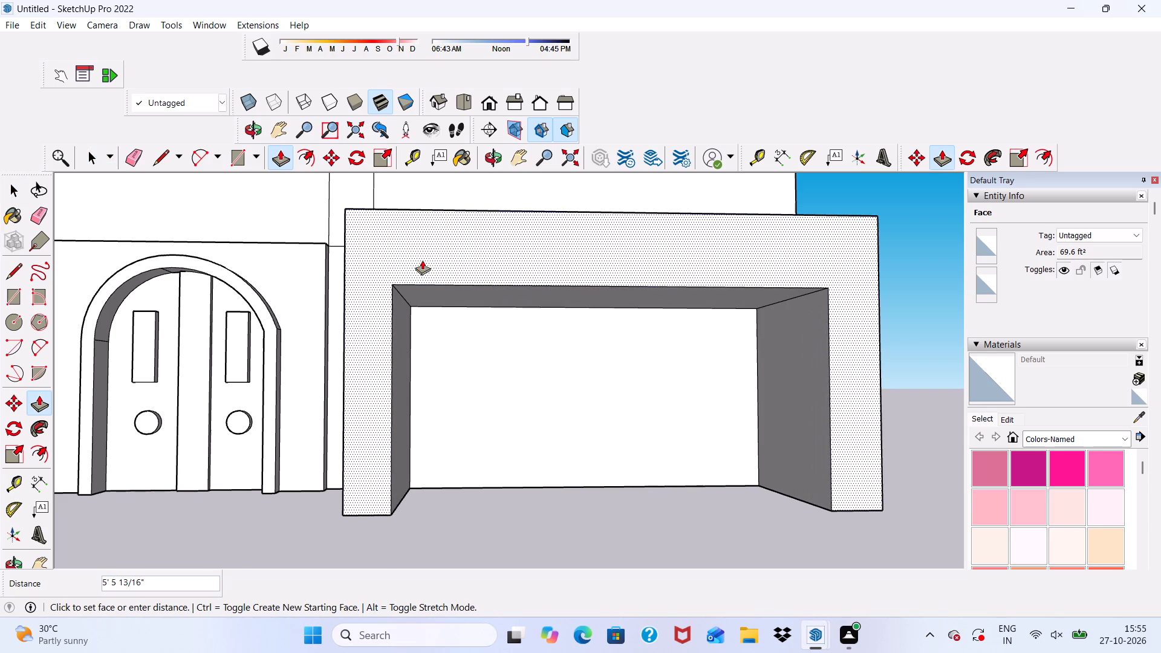
{"action": "type", "text": "1'"}
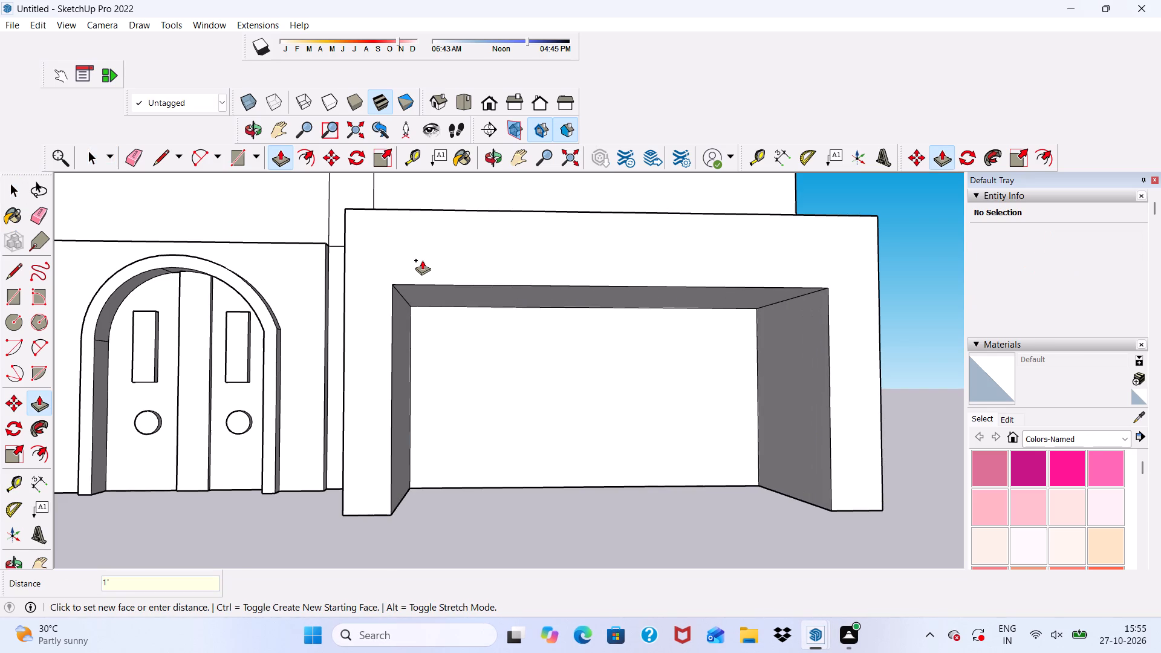
{"action": "key", "text": "Return"}
Erase the short dividing line across the top face of the new projecting frame.
{"action": "scroll", "coordinate": [393, 300], "scroll_direction": "down", "scroll_amount": 4}
{"action": "key", "text": "space"}
{"action": "scroll", "coordinate": [430, 368], "scroll_direction": "down", "scroll_amount": 1}
{"action": "middle_click_drag", "start_coordinate": [431, 369], "coordinate": [327, 535]}
{"action": "left_click", "coordinate": [139, 155]}
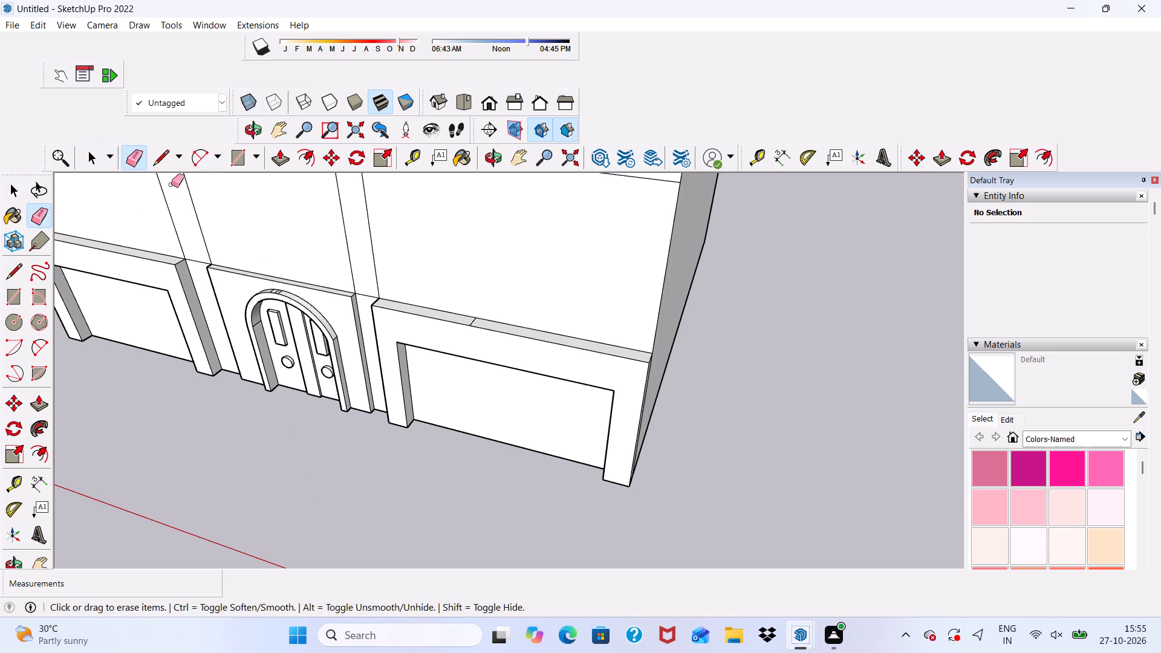
{"action": "scroll", "coordinate": [488, 330], "scroll_direction": "up", "scroll_amount": 8}
{"action": "left_click", "coordinate": [464, 319]}
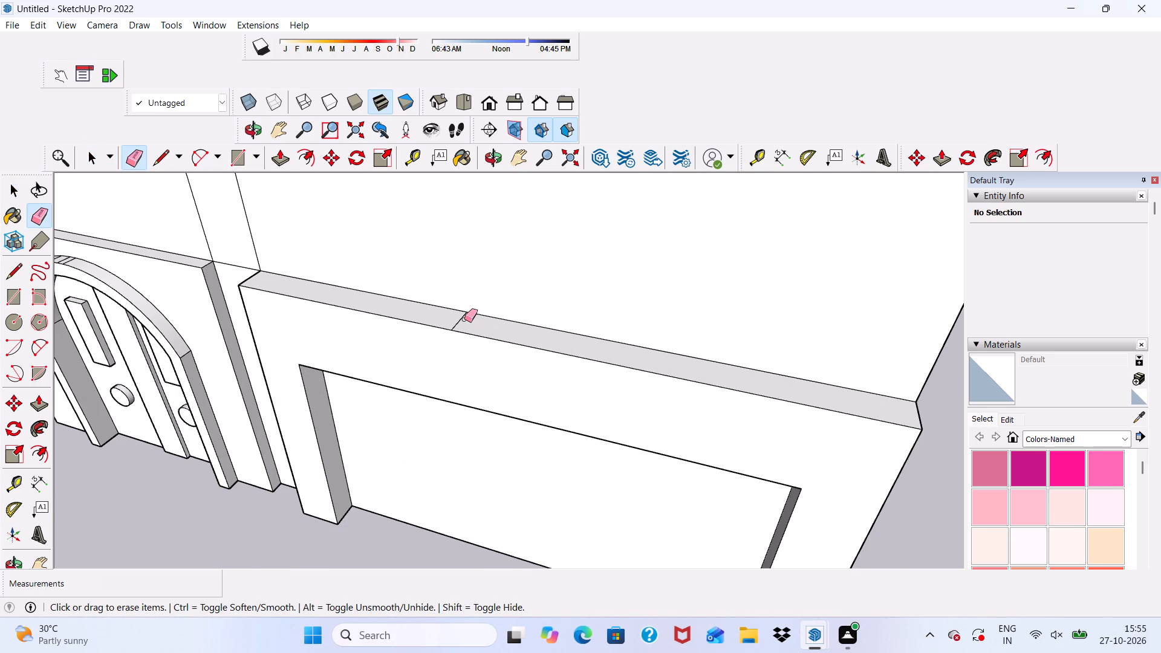
{"action": "left_click_drag", "start_coordinate": [464, 319], "coordinate": [458, 319]}
{"action": "scroll", "coordinate": [446, 304], "scroll_direction": "down", "scroll_amount": 9}
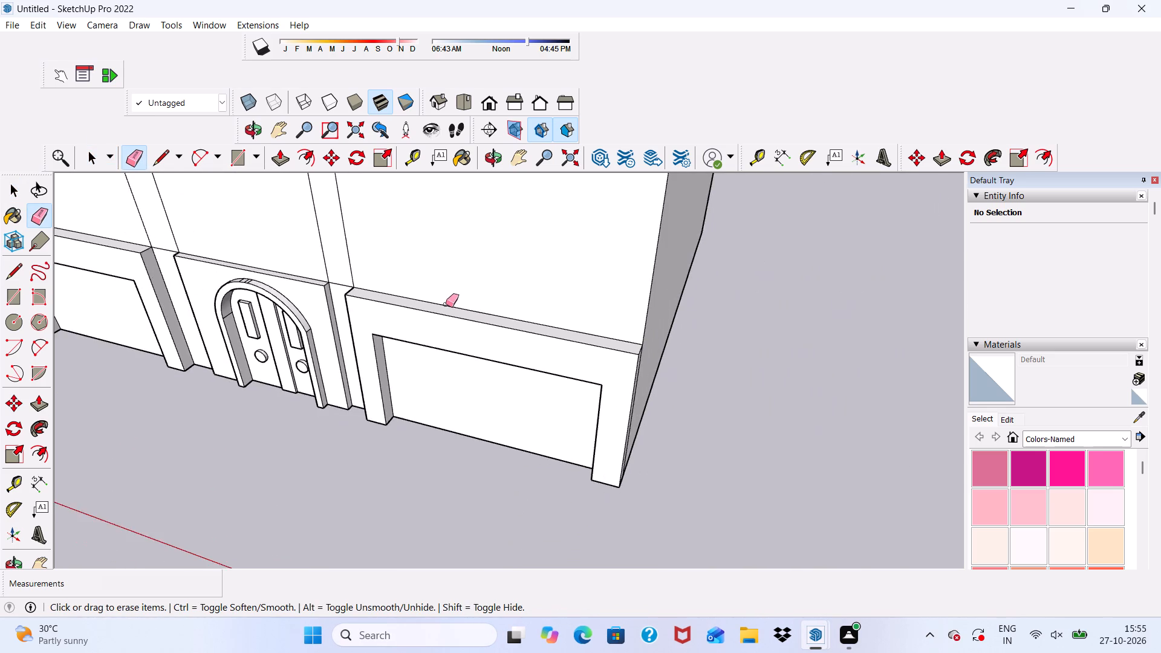
Push/Pull the top face of the new frame upward by about 1' 9/16".
{"action": "middle_click_drag", "start_coordinate": [446, 304], "coordinate": [498, 224]}
{"action": "key", "text": "space"}
{"action": "scroll", "coordinate": [496, 224], "scroll_direction": "down", "scroll_amount": 4}
{"action": "middle_click_drag", "start_coordinate": [521, 328], "coordinate": [521, 241]}
{"action": "scroll", "coordinate": [521, 241], "scroll_direction": "up", "scroll_amount": 5}
{"action": "middle_click_drag", "start_coordinate": [511, 241], "coordinate": [515, 343]}
{"action": "scroll", "coordinate": [514, 344], "scroll_direction": "up", "scroll_amount": 2}
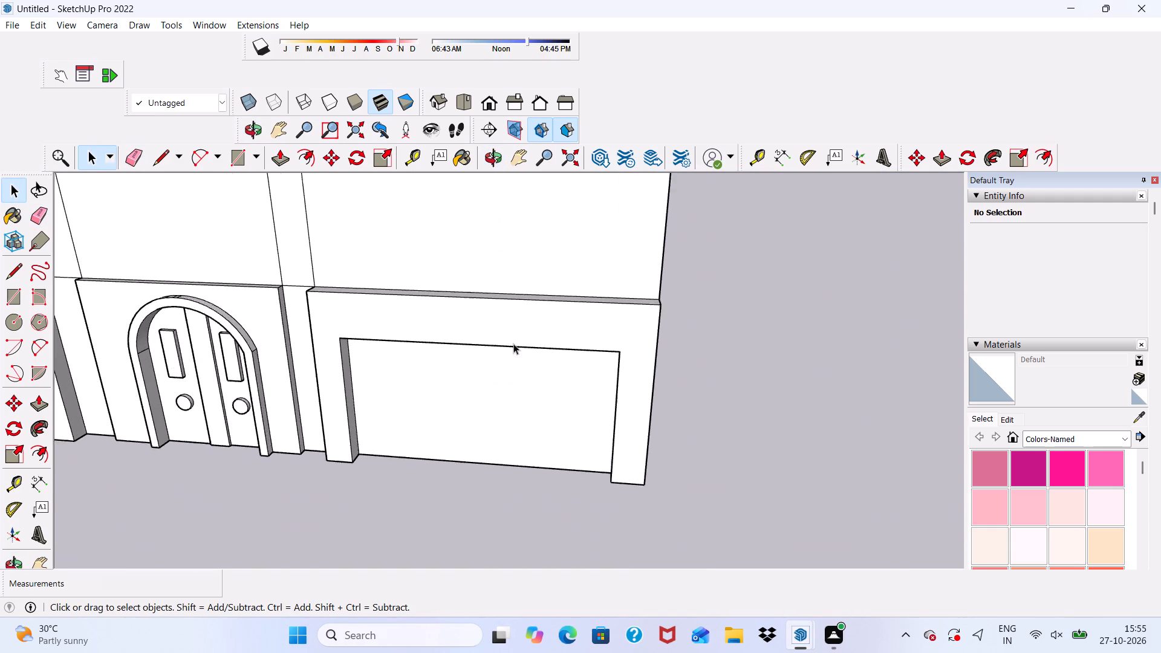
{"action": "scroll", "coordinate": [513, 343], "scroll_direction": "up", "scroll_amount": 3}
{"action": "scroll", "coordinate": [484, 258], "scroll_direction": "down", "scroll_amount": 5}
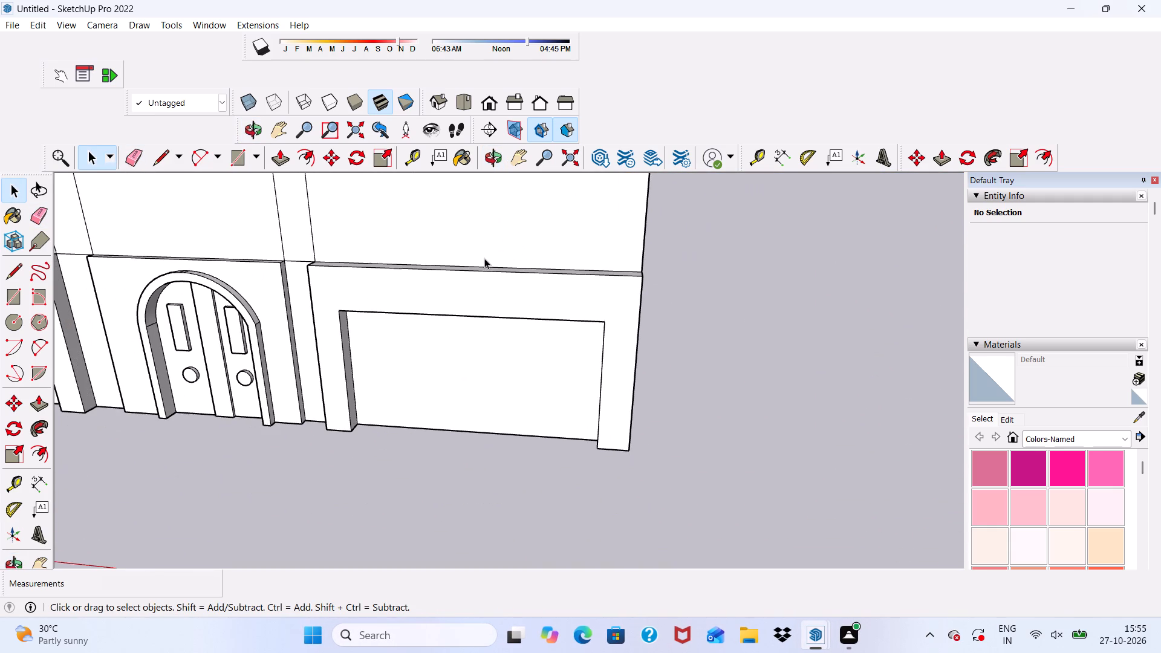
{"action": "middle_click_drag", "start_coordinate": [484, 258], "coordinate": [468, 411]}
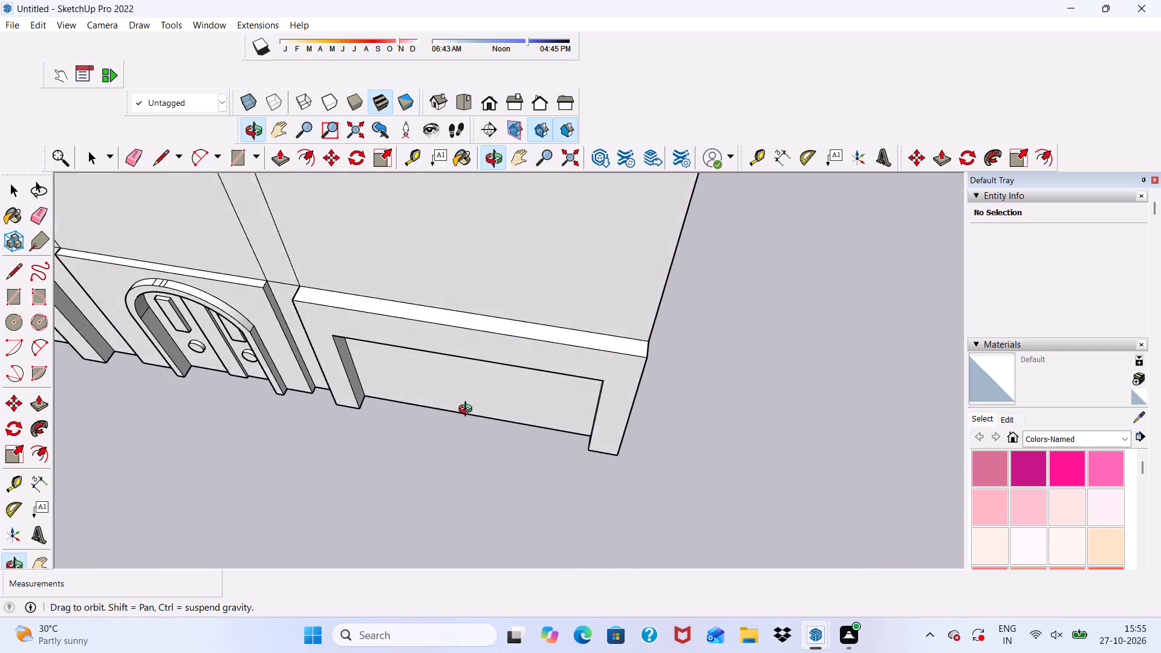
{"action": "middle_click_drag", "start_coordinate": [468, 411], "coordinate": [468, 413]}
{"action": "scroll", "coordinate": [445, 287], "scroll_direction": "up", "scroll_amount": 8}
{"action": "left_click", "coordinate": [376, 344]}
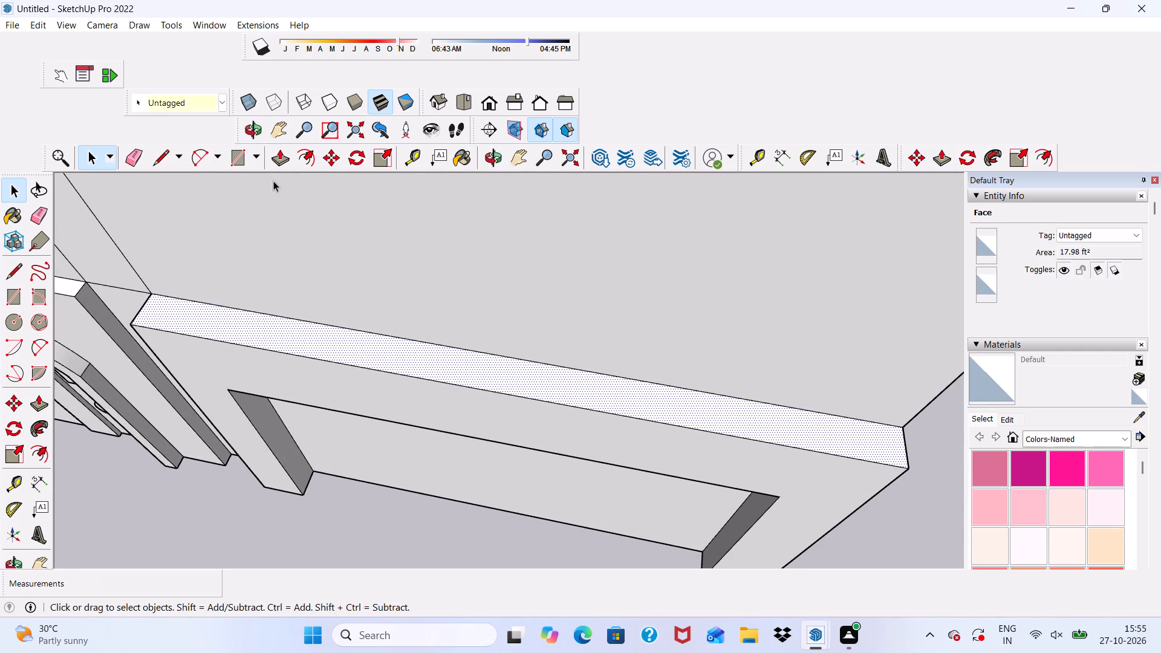
{"action": "left_click", "coordinate": [272, 154]}
{"action": "scroll", "coordinate": [306, 351], "scroll_direction": "up", "scroll_amount": 3}
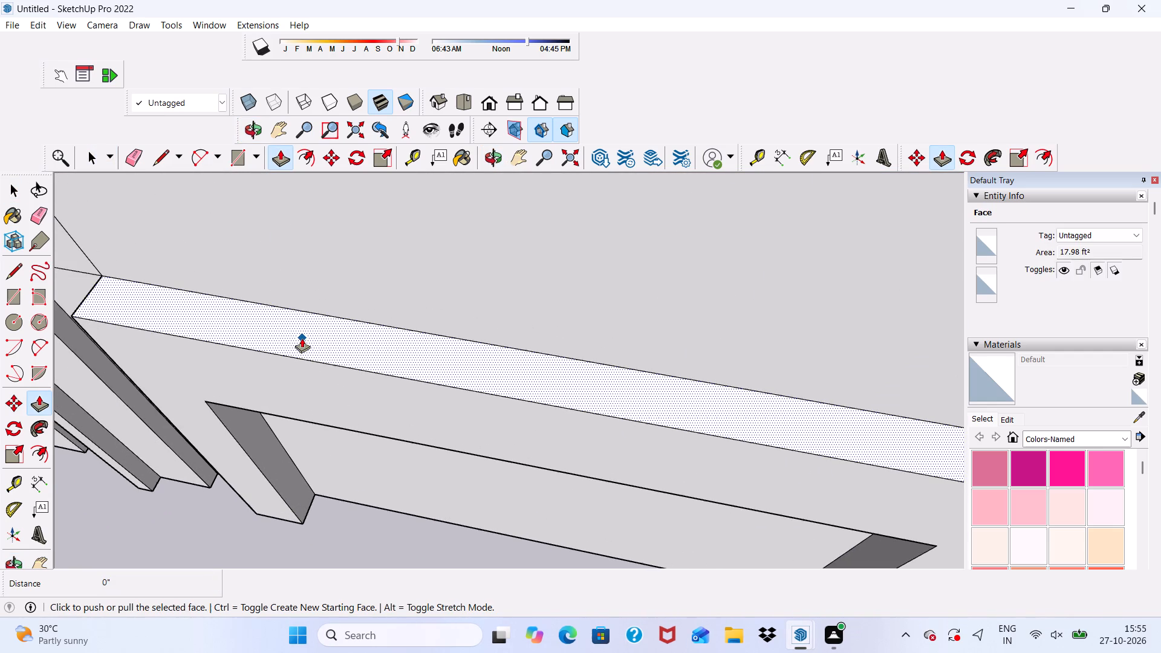
{"action": "left_click", "coordinate": [302, 338]}
{"action": "left_click", "coordinate": [301, 294]}
Push/Pull the top face of the same frame further up above the first storey line.
{"action": "scroll", "coordinate": [301, 293], "scroll_direction": "down", "scroll_amount": 6}
{"action": "middle_click_drag", "start_coordinate": [364, 382], "coordinate": [431, 210]}
{"action": "scroll", "coordinate": [431, 210], "scroll_direction": "up", "scroll_amount": 1}
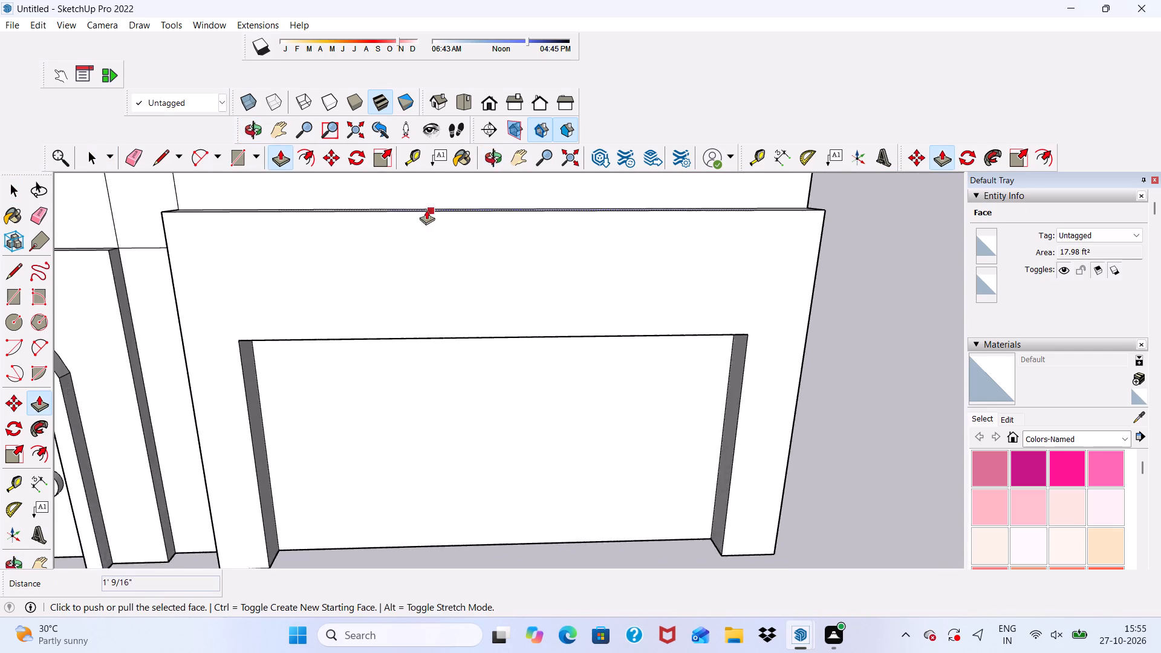
{"action": "scroll", "coordinate": [426, 210], "scroll_direction": "down", "scroll_amount": 5}
{"action": "middle_click_drag", "start_coordinate": [421, 264], "coordinate": [432, 152]}
{"action": "scroll", "coordinate": [432, 152], "scroll_direction": "down", "scroll_amount": 9}
{"action": "middle_click_drag", "start_coordinate": [525, 277], "coordinate": [545, 354]}
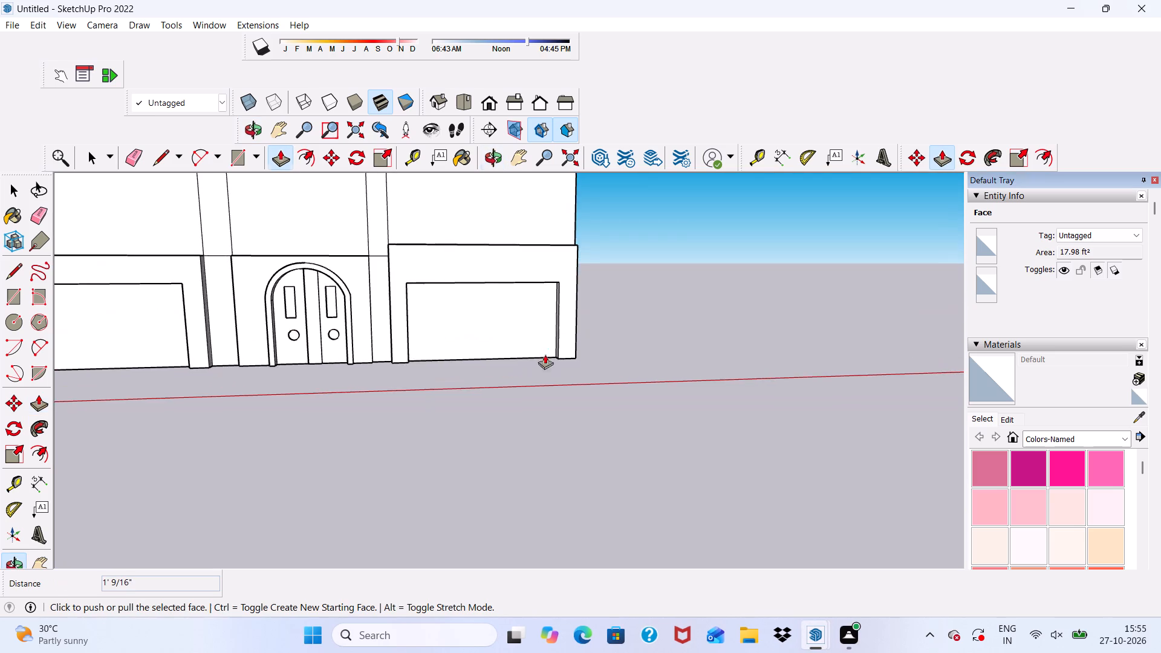
{"action": "scroll", "coordinate": [327, 290], "scroll_direction": "down", "scroll_amount": 4}
{"action": "scroll", "coordinate": [363, 270], "scroll_direction": "up", "scroll_amount": 5}
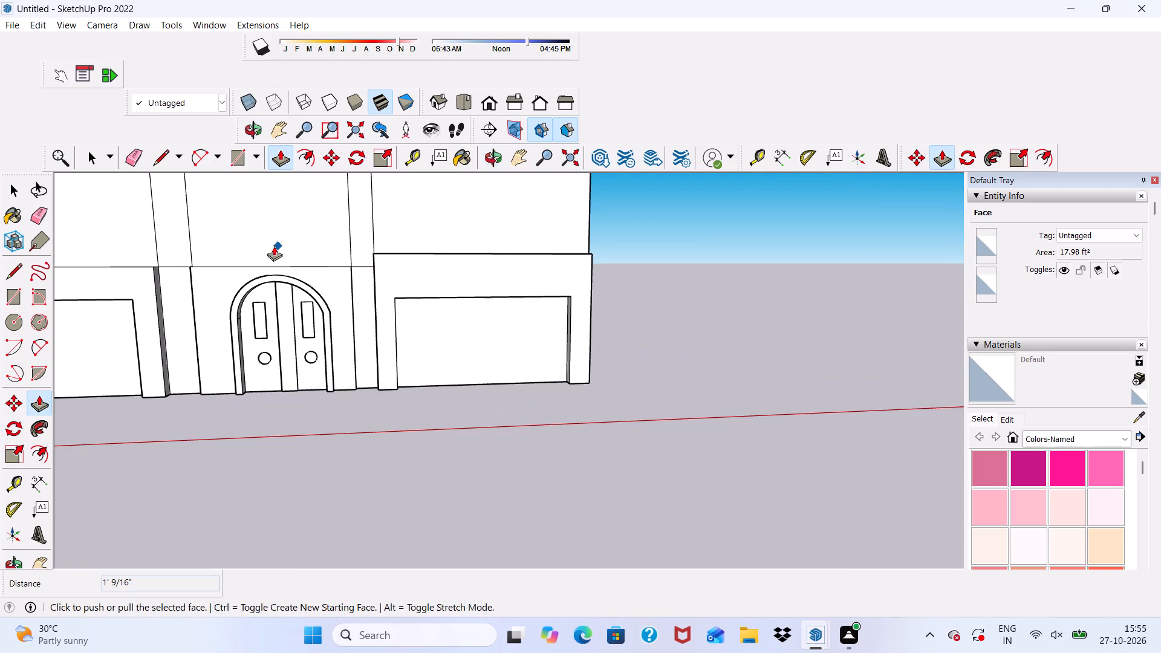
{"action": "left_click_drag", "start_coordinate": [239, 245], "coordinate": [122, 274]}
{"action": "scroll", "coordinate": [127, 271], "scroll_direction": "down", "scroll_amount": 6}
{"action": "triple_click", "coordinate": [114, 280]}
{"action": "left_click_drag", "start_coordinate": [113, 268], "coordinate": [117, 257]}
{"action": "double_click", "coordinate": [117, 257]}
Push/Pull the top face of the frame on the door's other side up about 2' 4 3/4", level with the newly raised frame.
{"action": "key", "text": "space"}
{"action": "scroll", "coordinate": [379, 241], "scroll_direction": "down", "scroll_amount": 3}
{"action": "middle_click_drag", "start_coordinate": [437, 279], "coordinate": [443, 284]}
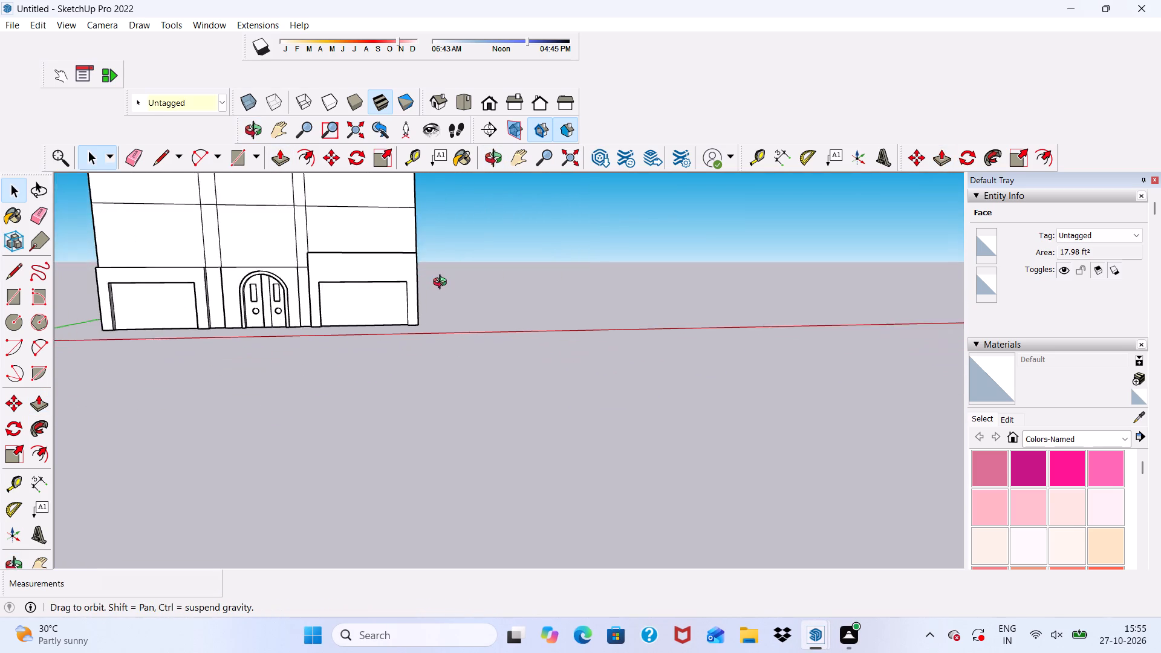
{"action": "middle_click_drag", "start_coordinate": [443, 284], "coordinate": [454, 359]}
{"action": "scroll", "coordinate": [163, 238], "scroll_direction": "up", "scroll_amount": 5}
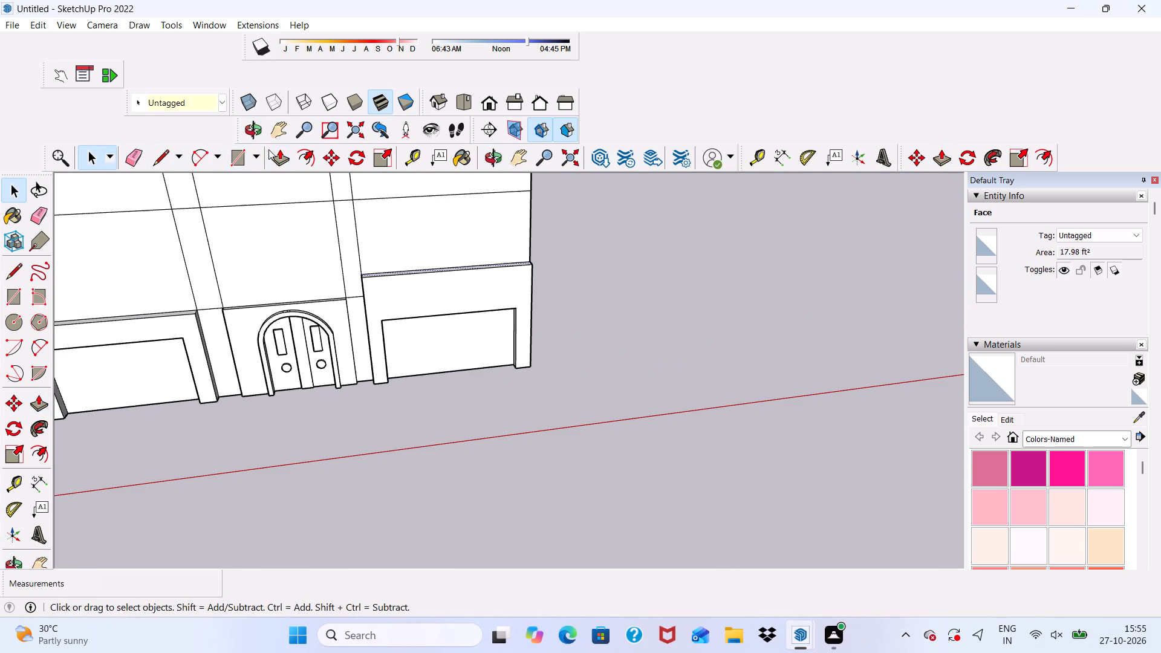
{"action": "left_click", "coordinate": [288, 158]}
{"action": "scroll", "coordinate": [179, 337], "scroll_direction": "up", "scroll_amount": 8}
{"action": "key", "text": "space"}
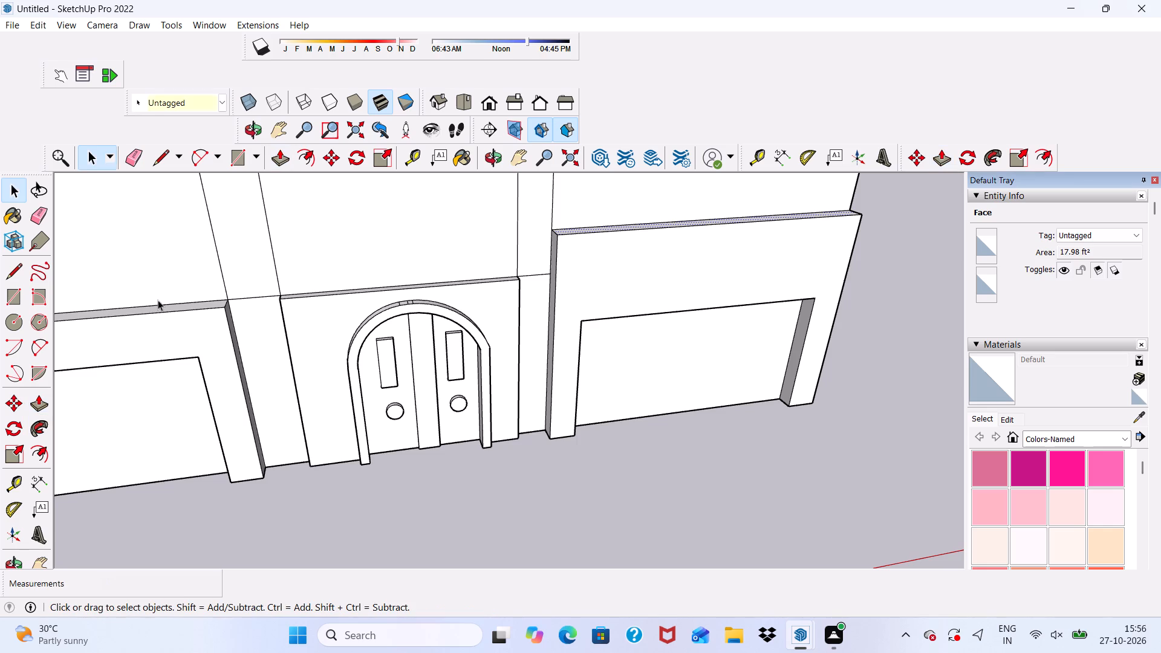
{"action": "scroll", "coordinate": [161, 303], "scroll_direction": "up", "scroll_amount": 6}
{"action": "scroll", "coordinate": [161, 303], "scroll_direction": "down", "scroll_amount": 1}
{"action": "middle_click_drag", "start_coordinate": [161, 303], "coordinate": [164, 339]}
{"action": "scroll", "coordinate": [164, 339], "scroll_direction": "up", "scroll_amount": 4}
{"action": "left_click", "coordinate": [164, 339]}
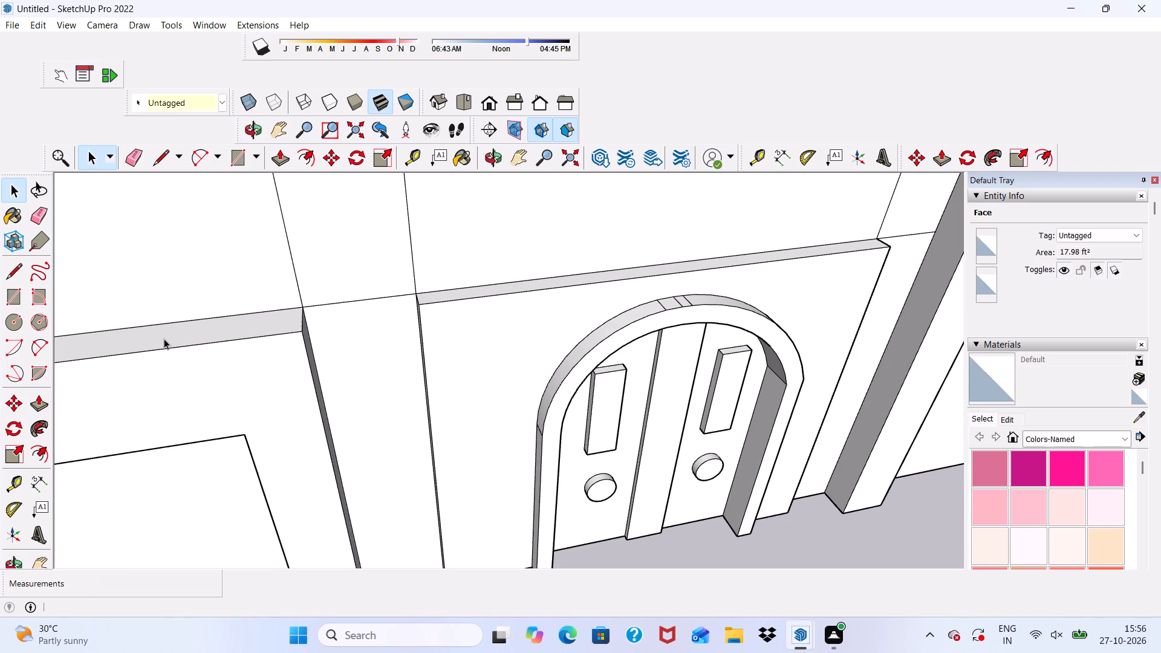
{"action": "left_click", "coordinate": [278, 152]}
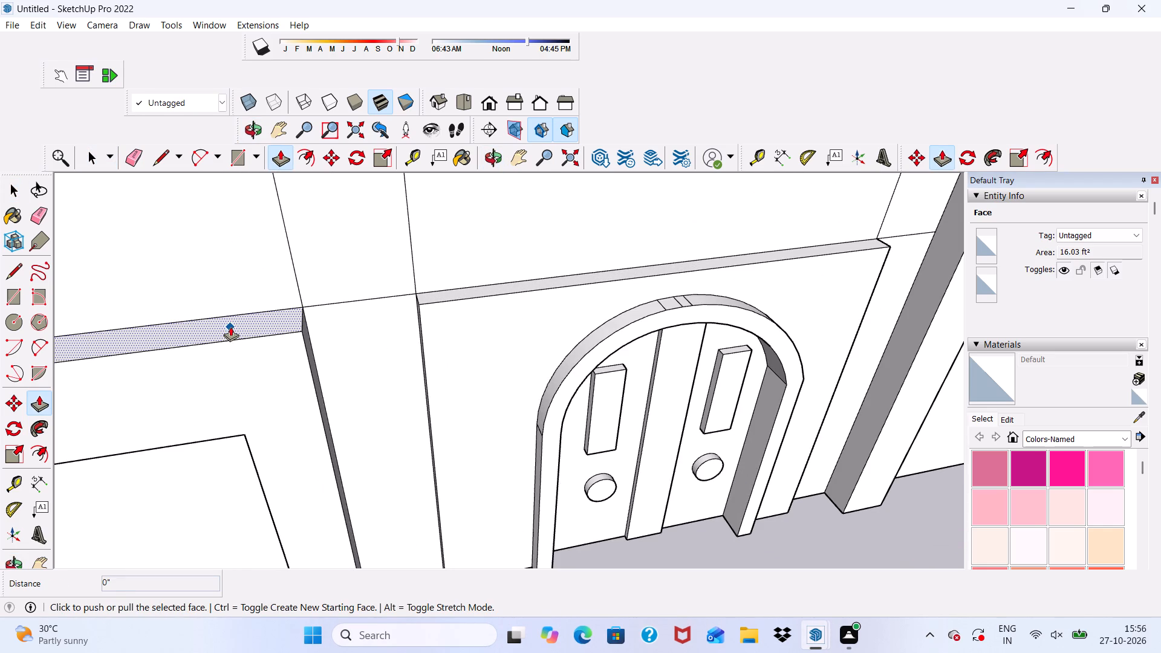
{"action": "left_click", "coordinate": [230, 326]}
{"action": "scroll", "coordinate": [218, 213], "scroll_direction": "down", "scroll_amount": 3}
{"action": "scroll", "coordinate": [218, 213], "scroll_direction": "up", "scroll_amount": 1}
{"action": "scroll", "coordinate": [218, 213], "scroll_direction": "down", "scroll_amount": 11}
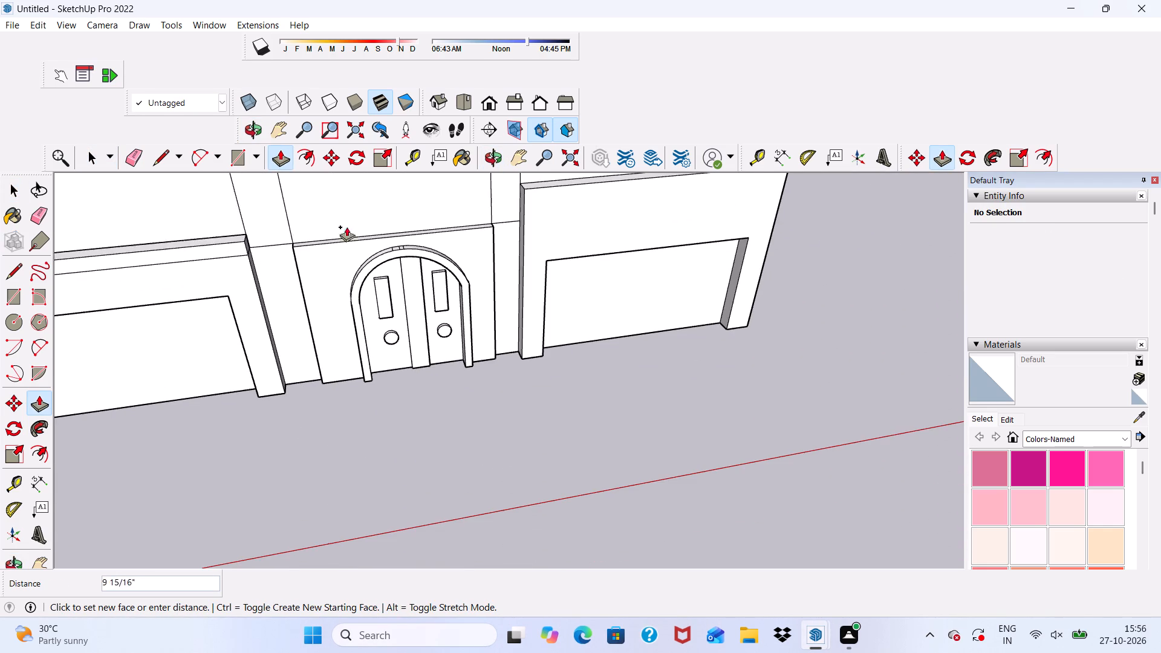
{"action": "left_click", "coordinate": [533, 190]}
Erase the leftover horizontal line across the front face of the frame just raised.
{"action": "scroll", "coordinate": [515, 226], "scroll_direction": "down", "scroll_amount": 1}
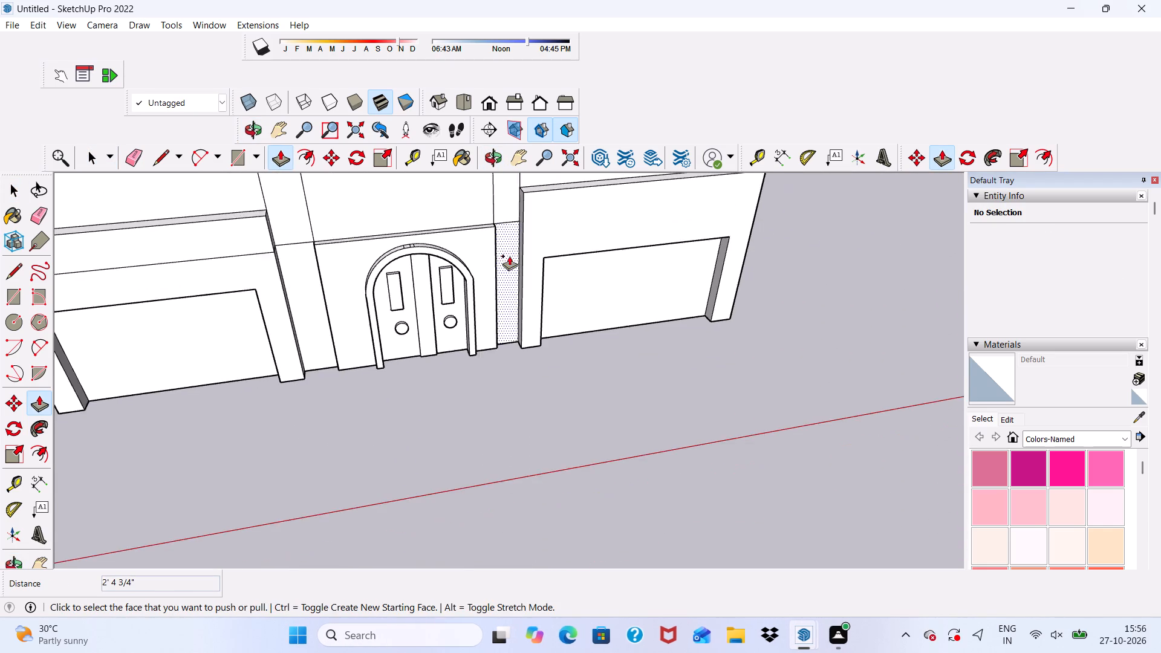
{"action": "middle_click_drag", "start_coordinate": [509, 256], "coordinate": [507, 174]}
{"action": "key", "text": "space"}
{"action": "left_click", "coordinate": [126, 154]}
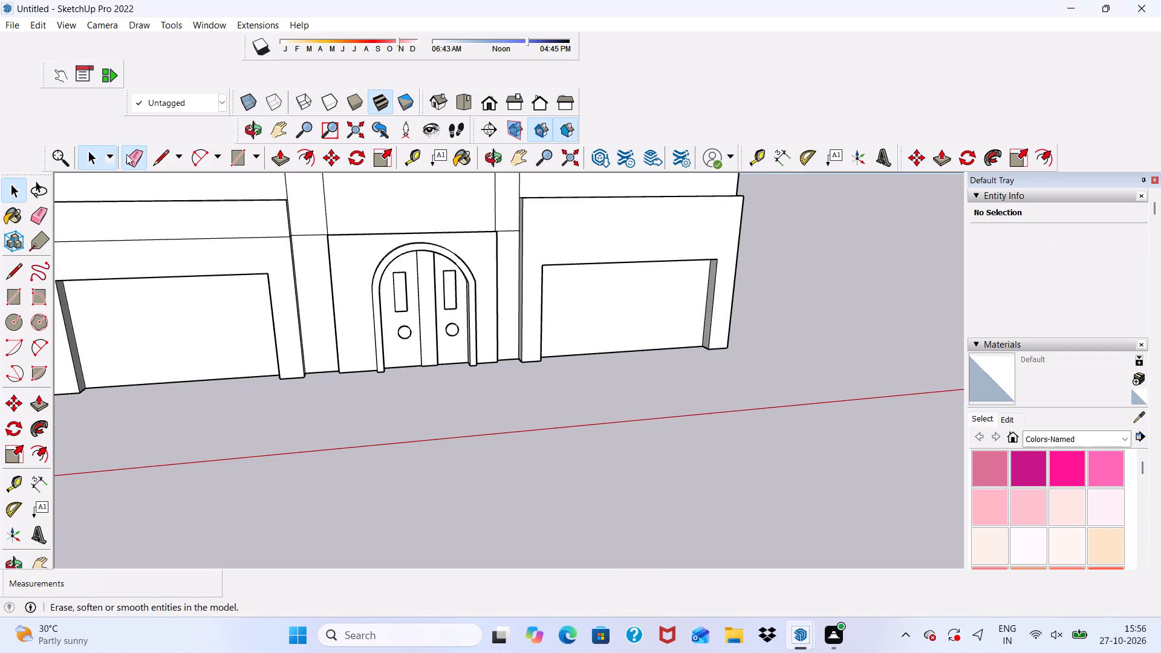
{"action": "left_click_drag", "start_coordinate": [156, 220], "coordinate": [163, 237]}
{"action": "left_click_drag", "start_coordinate": [163, 237], "coordinate": [164, 244]}
{"action": "scroll", "coordinate": [177, 224], "scroll_direction": "down", "scroll_amount": 2}
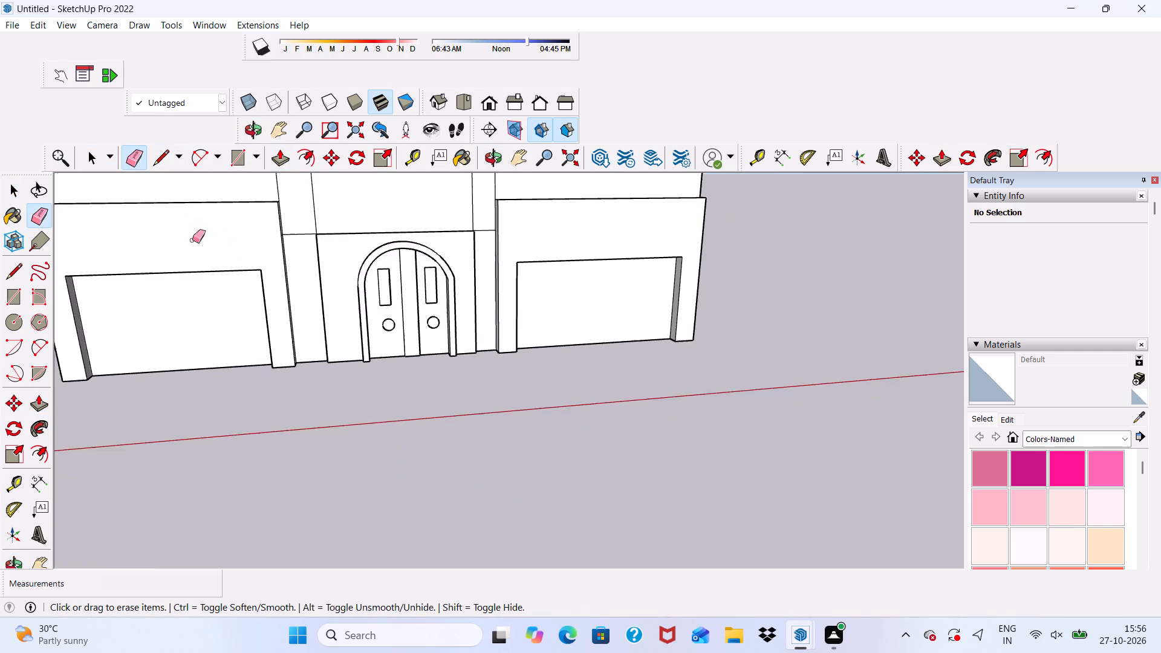
Erase the leftover horizontal lines across the inner and outer side faces of the same frame.
{"action": "scroll", "coordinate": [192, 240], "scroll_direction": "down", "scroll_amount": 3}
{"action": "middle_click_drag", "start_coordinate": [241, 289], "coordinate": [85, 292]}
{"action": "scroll", "coordinate": [283, 245], "scroll_direction": "up", "scroll_amount": 5}
{"action": "scroll", "coordinate": [395, 207], "scroll_direction": "up", "scroll_amount": 9}
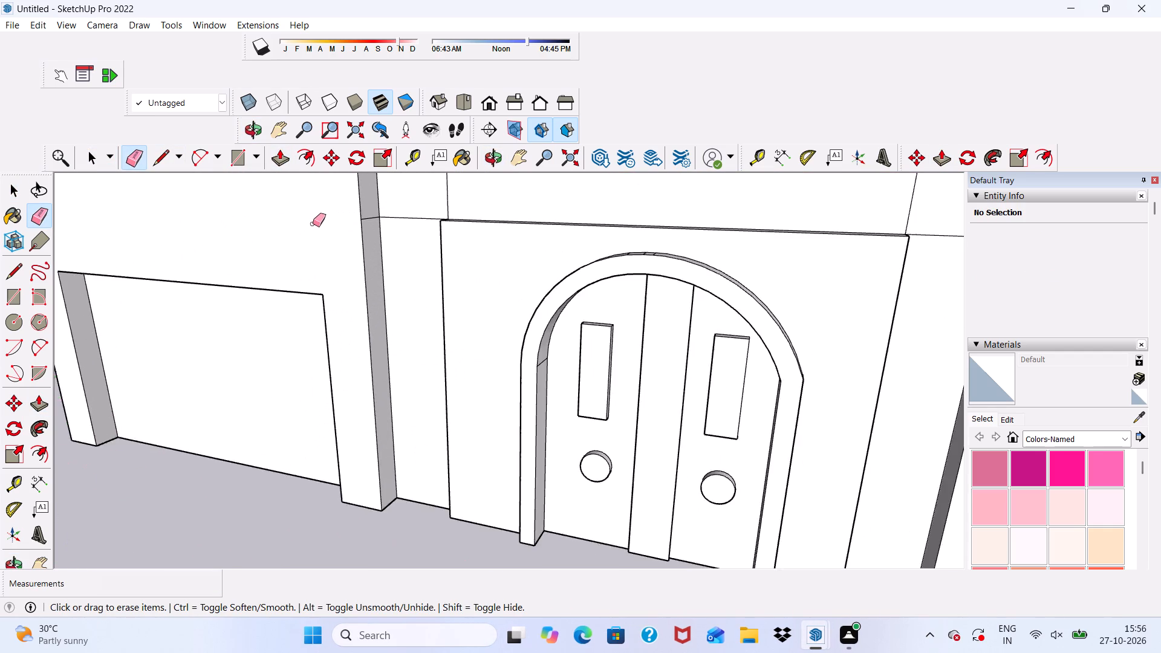
{"action": "scroll", "coordinate": [313, 224], "scroll_direction": "up", "scroll_amount": 8}
{"action": "left_click_drag", "start_coordinate": [380, 203], "coordinate": [380, 223]}
{"action": "scroll", "coordinate": [379, 220], "scroll_direction": "down", "scroll_amount": 2}
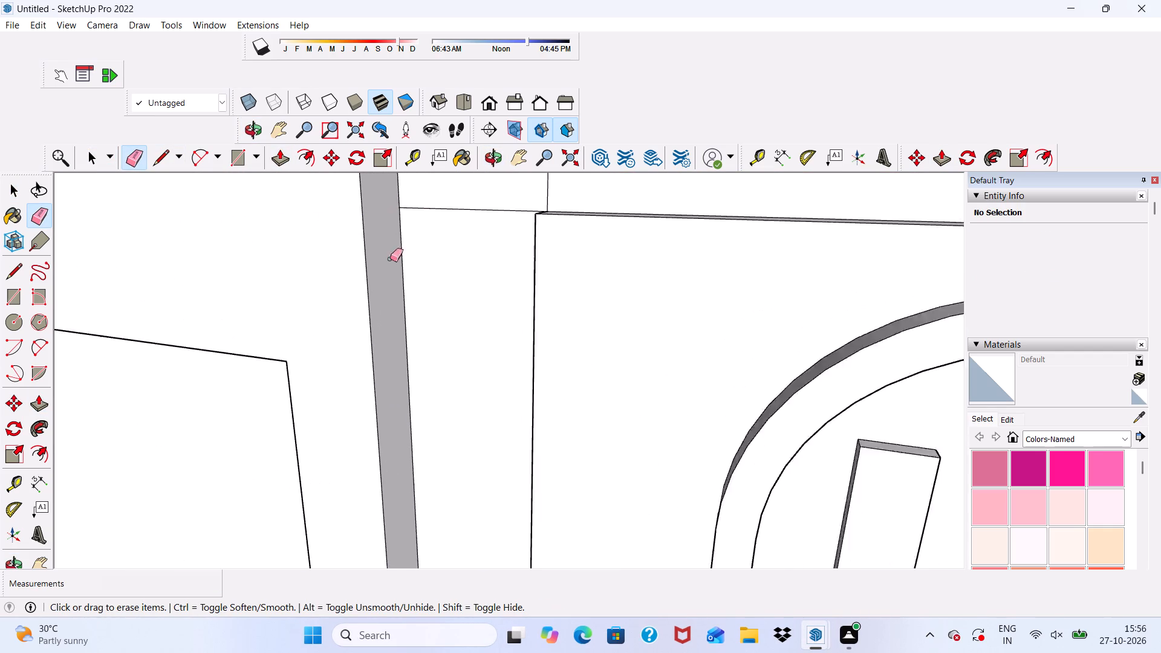
{"action": "scroll", "coordinate": [390, 259], "scroll_direction": "down", "scroll_amount": 13}
{"action": "scroll", "coordinate": [227, 258], "scroll_direction": "down", "scroll_amount": 1}
{"action": "middle_click_drag", "start_coordinate": [227, 258], "coordinate": [596, 260]}
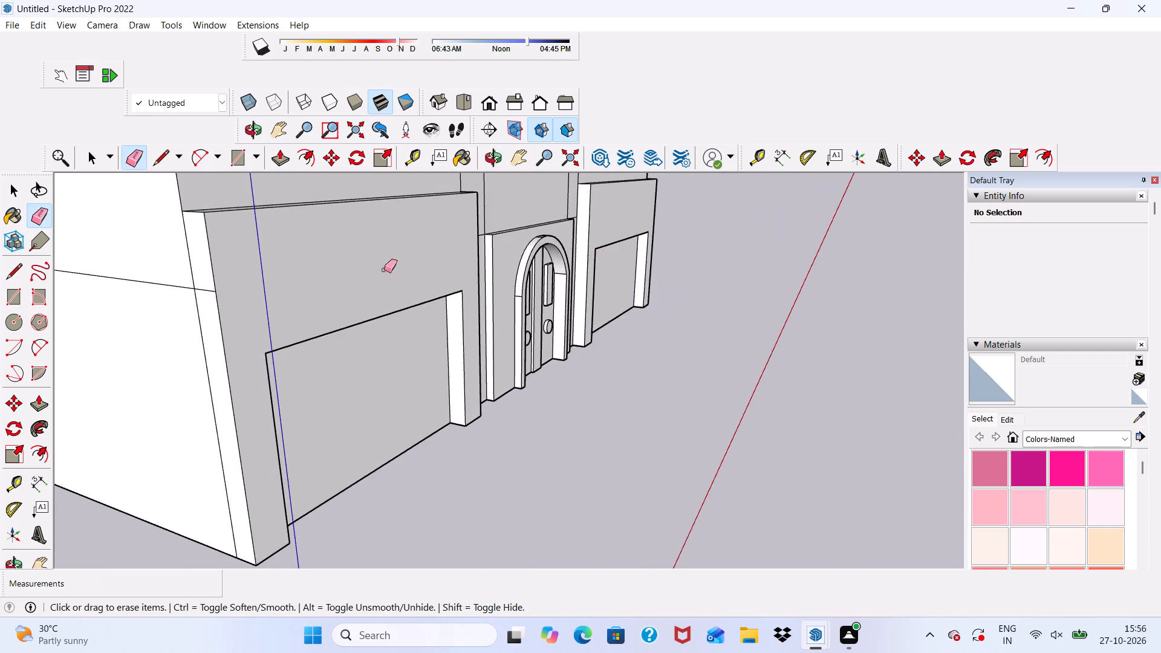
{"action": "scroll", "coordinate": [325, 275], "scroll_direction": "up", "scroll_amount": 7}
{"action": "left_click_drag", "start_coordinate": [119, 304], "coordinate": [119, 311]}
{"action": "key", "text": "space"}
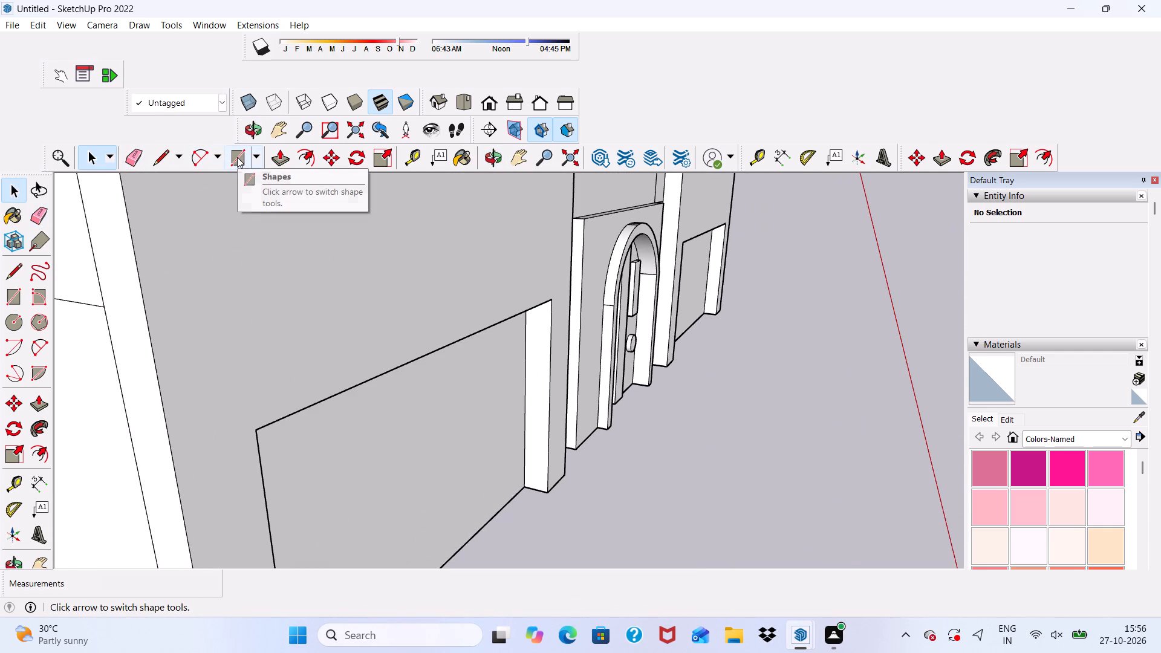
Draw a rectangle about 16' 7/16" by 5 3/4" along the top edge of that frame's front face.
{"action": "left_click", "coordinate": [237, 157]}
{"action": "scroll", "coordinate": [234, 192], "scroll_direction": "down", "scroll_amount": 4}
{"action": "middle_click_drag", "start_coordinate": [255, 313], "coordinate": [122, 352]}
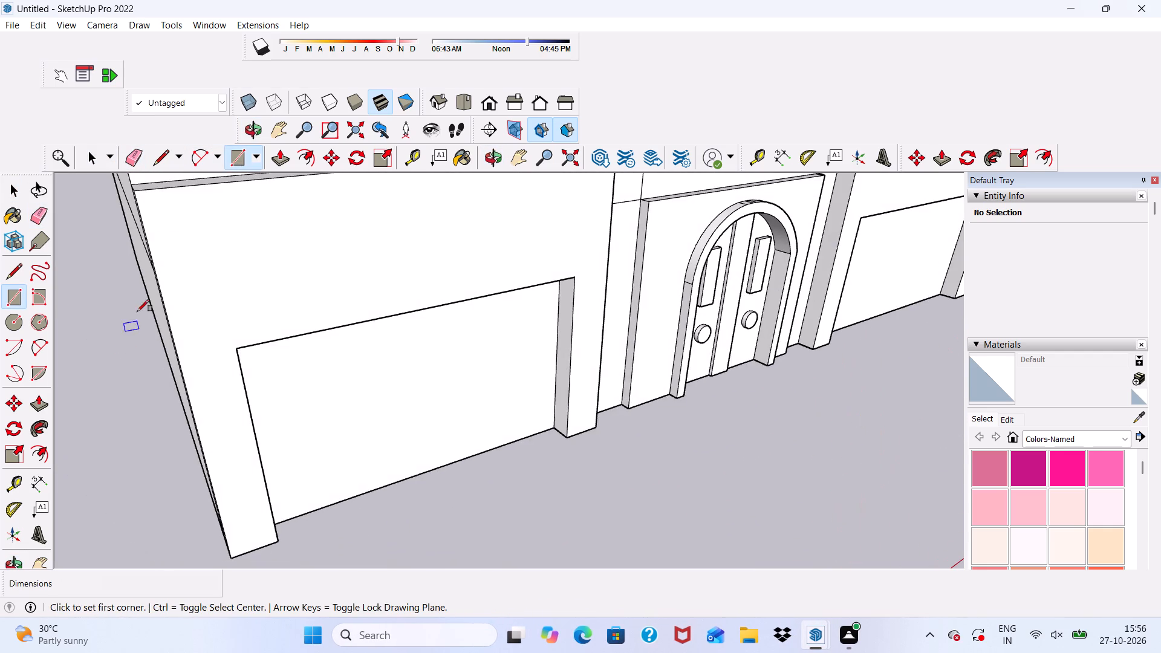
{"action": "scroll", "coordinate": [138, 191], "scroll_direction": "up", "scroll_amount": 5}
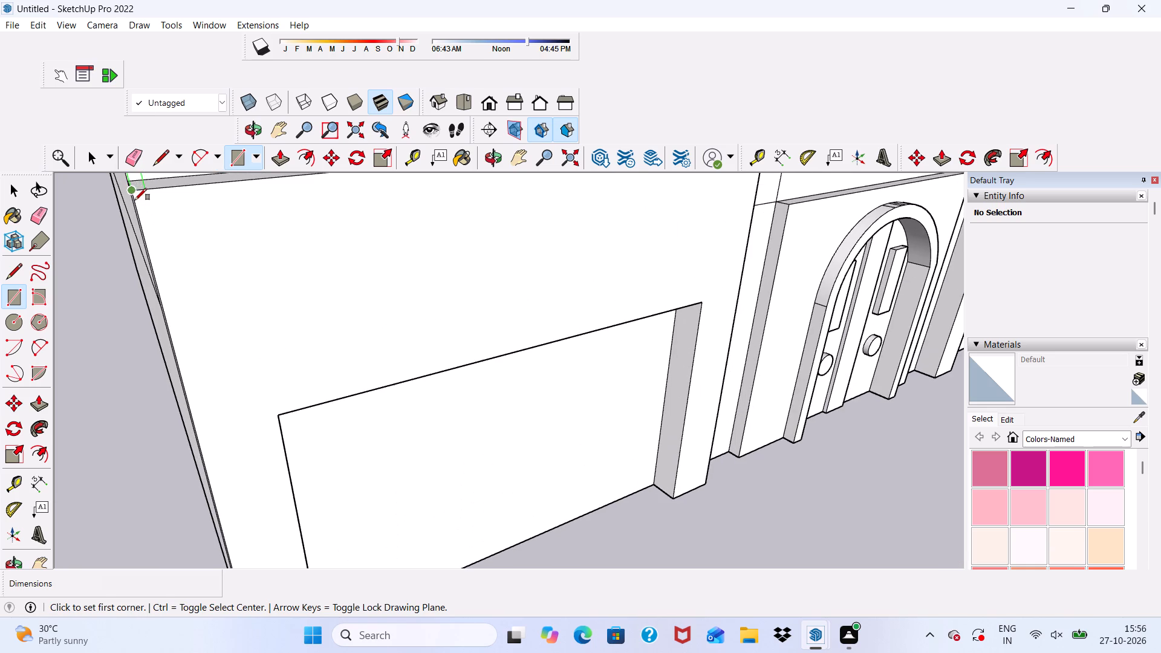
{"action": "left_click", "coordinate": [136, 193]}
{"action": "scroll", "coordinate": [149, 255], "scroll_direction": "down", "scroll_amount": 10}
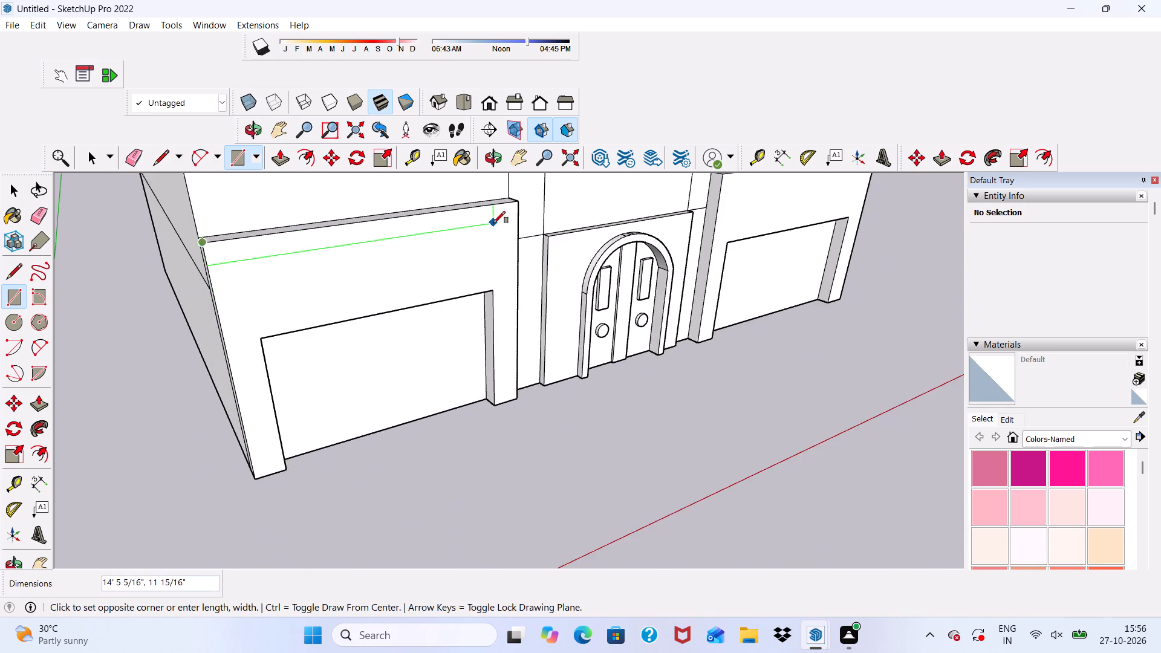
{"action": "scroll", "coordinate": [493, 223], "scroll_direction": "up", "scroll_amount": 6}
{"action": "scroll", "coordinate": [534, 196], "scroll_direction": "up", "scroll_amount": 5}
{"action": "left_click", "coordinate": [534, 204]}
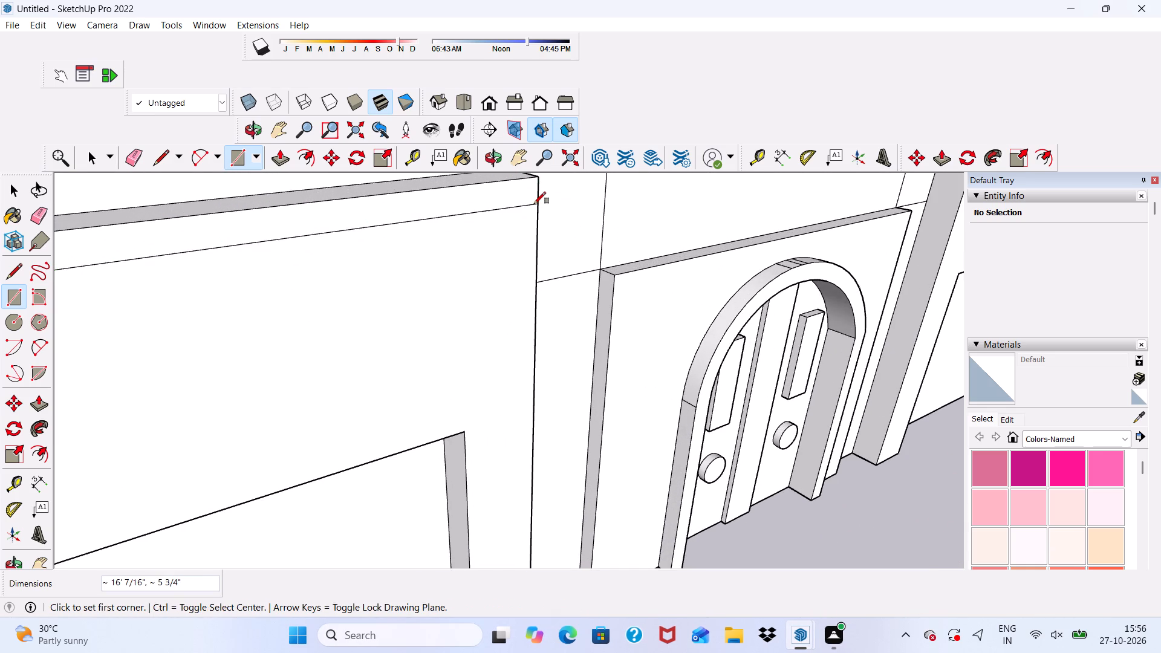
{"action": "scroll", "coordinate": [532, 205], "scroll_direction": "down", "scroll_amount": 6}
{"action": "scroll", "coordinate": [513, 289], "scroll_direction": "up", "scroll_amount": 1}
{"action": "middle_click_drag", "start_coordinate": [513, 289], "coordinate": [337, 237]}
{"action": "key", "text": "space"}
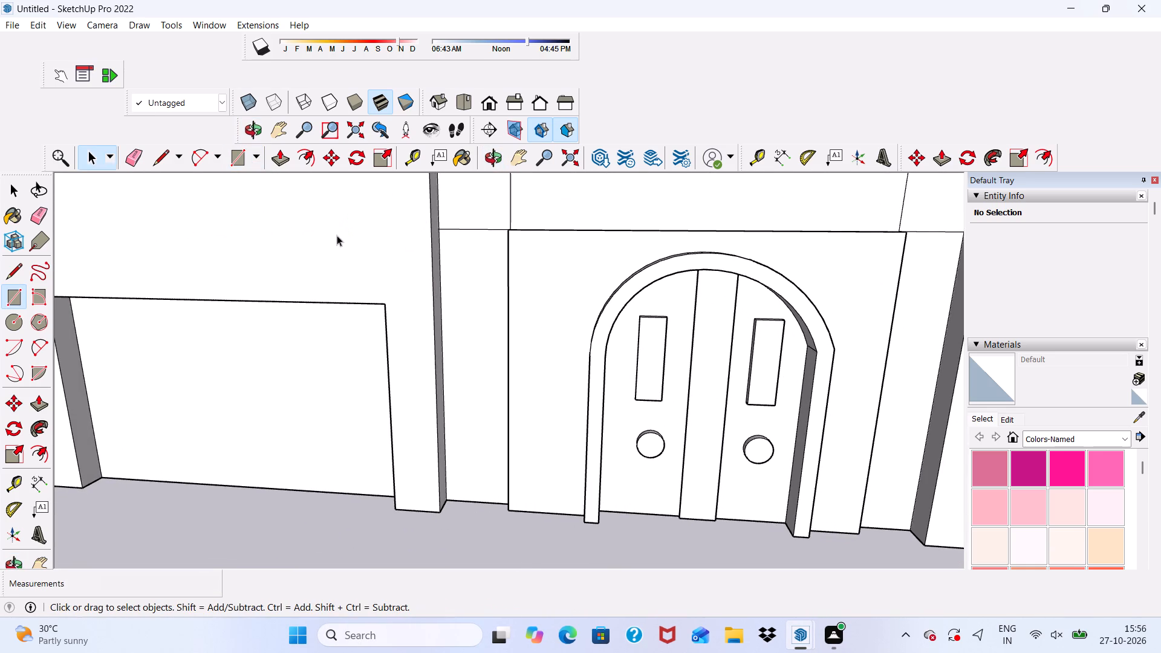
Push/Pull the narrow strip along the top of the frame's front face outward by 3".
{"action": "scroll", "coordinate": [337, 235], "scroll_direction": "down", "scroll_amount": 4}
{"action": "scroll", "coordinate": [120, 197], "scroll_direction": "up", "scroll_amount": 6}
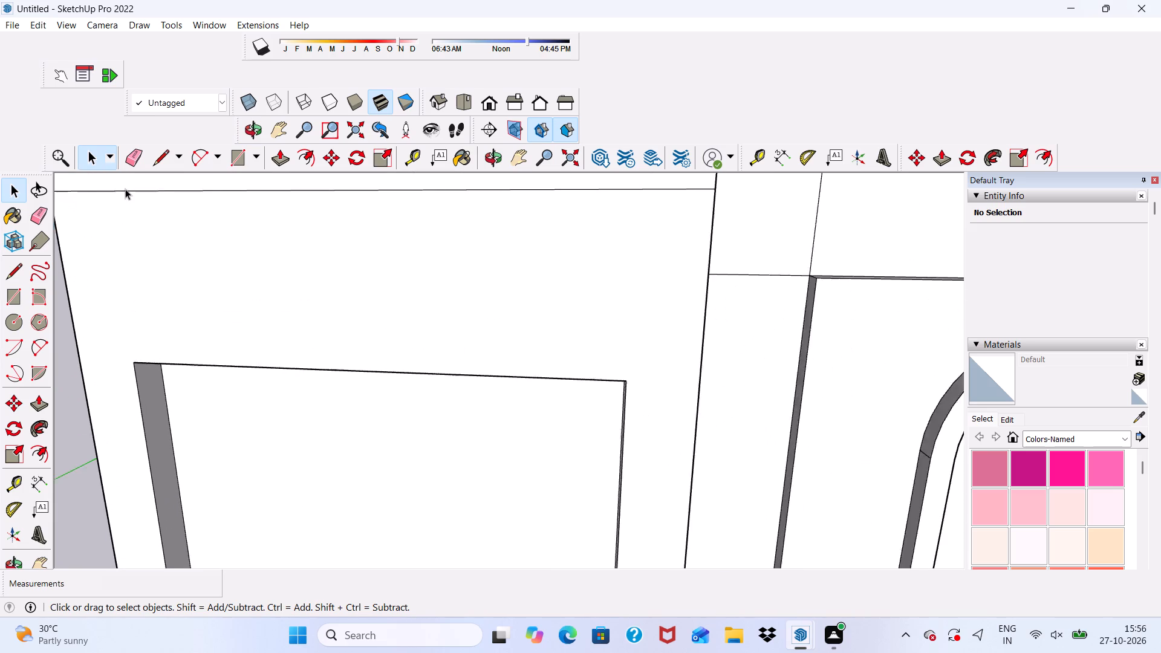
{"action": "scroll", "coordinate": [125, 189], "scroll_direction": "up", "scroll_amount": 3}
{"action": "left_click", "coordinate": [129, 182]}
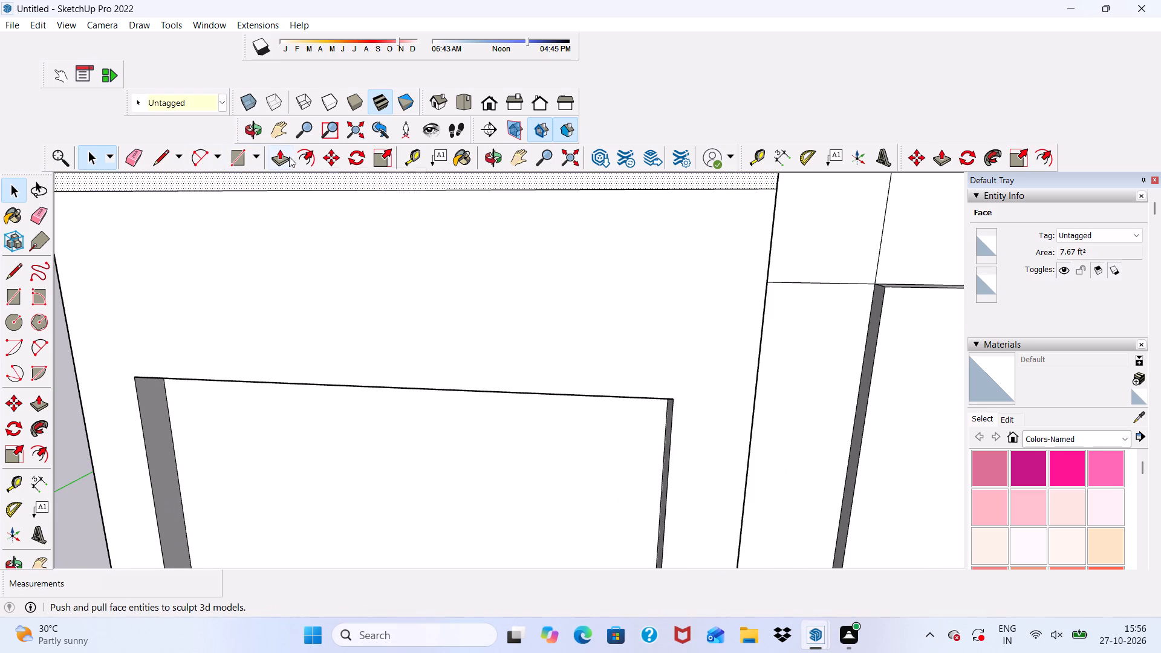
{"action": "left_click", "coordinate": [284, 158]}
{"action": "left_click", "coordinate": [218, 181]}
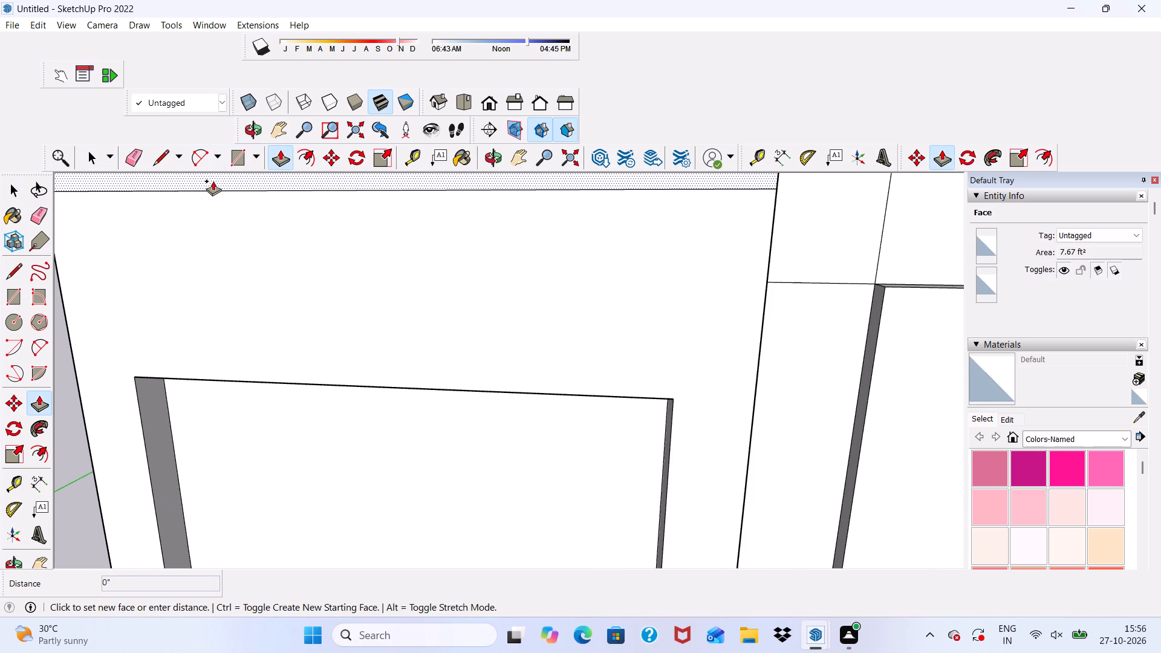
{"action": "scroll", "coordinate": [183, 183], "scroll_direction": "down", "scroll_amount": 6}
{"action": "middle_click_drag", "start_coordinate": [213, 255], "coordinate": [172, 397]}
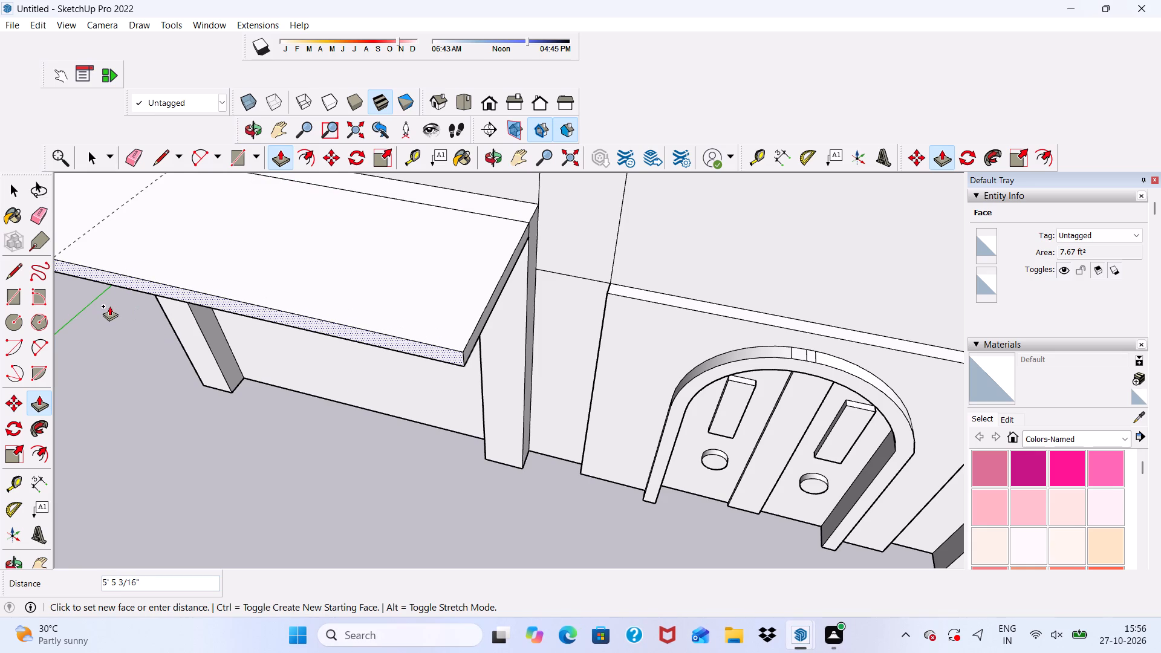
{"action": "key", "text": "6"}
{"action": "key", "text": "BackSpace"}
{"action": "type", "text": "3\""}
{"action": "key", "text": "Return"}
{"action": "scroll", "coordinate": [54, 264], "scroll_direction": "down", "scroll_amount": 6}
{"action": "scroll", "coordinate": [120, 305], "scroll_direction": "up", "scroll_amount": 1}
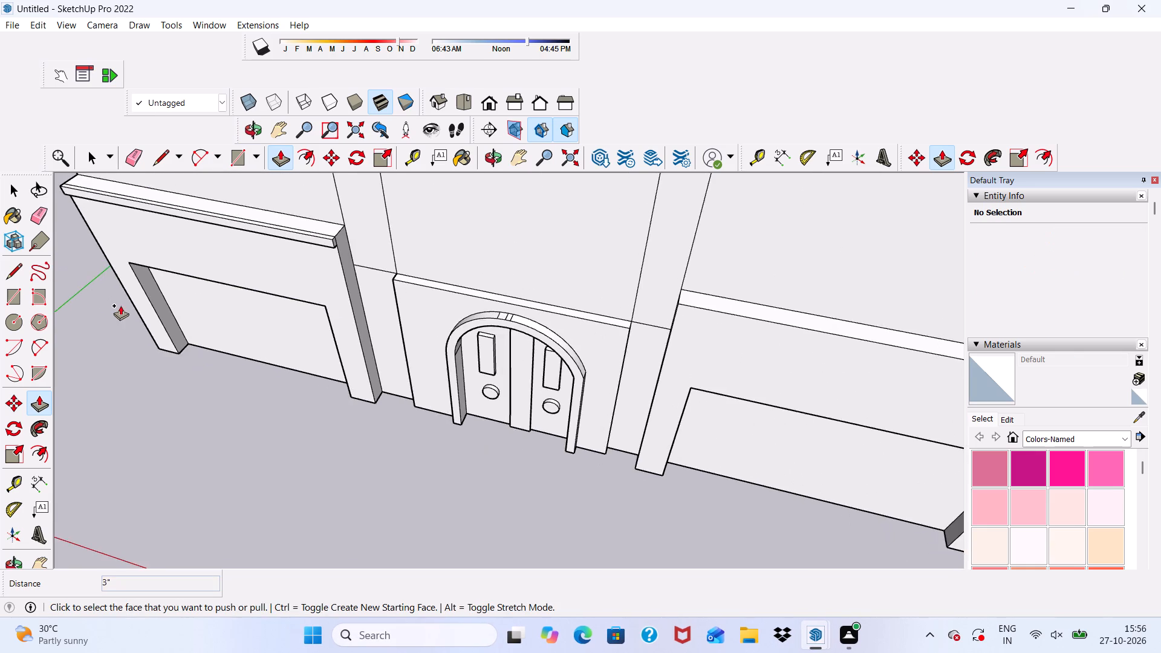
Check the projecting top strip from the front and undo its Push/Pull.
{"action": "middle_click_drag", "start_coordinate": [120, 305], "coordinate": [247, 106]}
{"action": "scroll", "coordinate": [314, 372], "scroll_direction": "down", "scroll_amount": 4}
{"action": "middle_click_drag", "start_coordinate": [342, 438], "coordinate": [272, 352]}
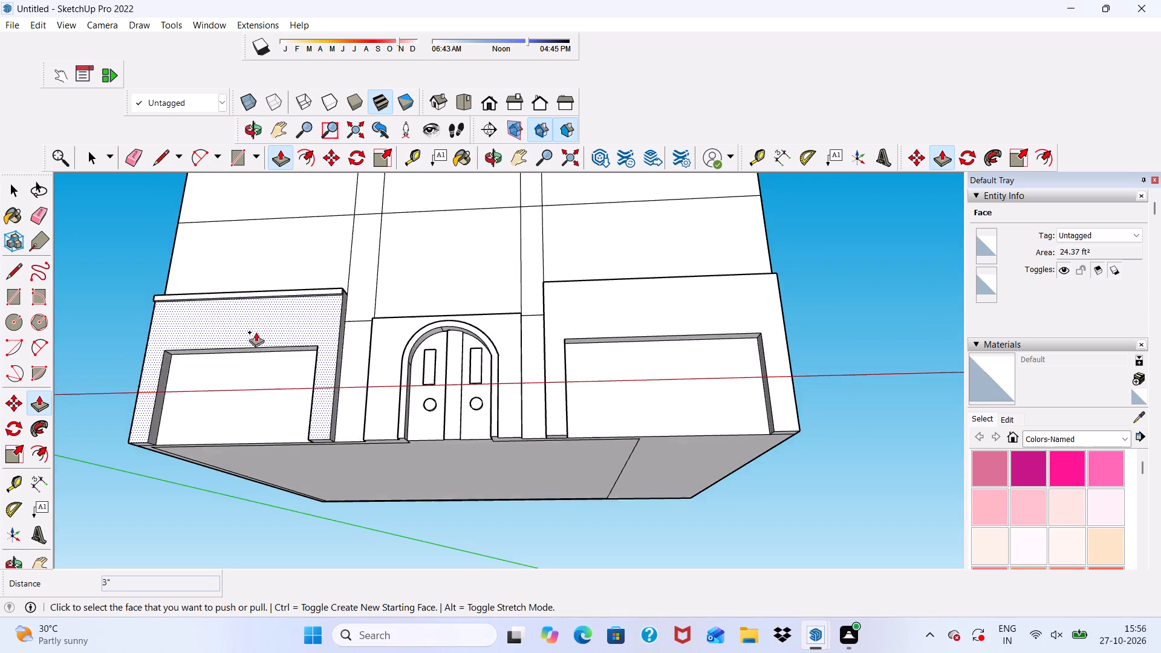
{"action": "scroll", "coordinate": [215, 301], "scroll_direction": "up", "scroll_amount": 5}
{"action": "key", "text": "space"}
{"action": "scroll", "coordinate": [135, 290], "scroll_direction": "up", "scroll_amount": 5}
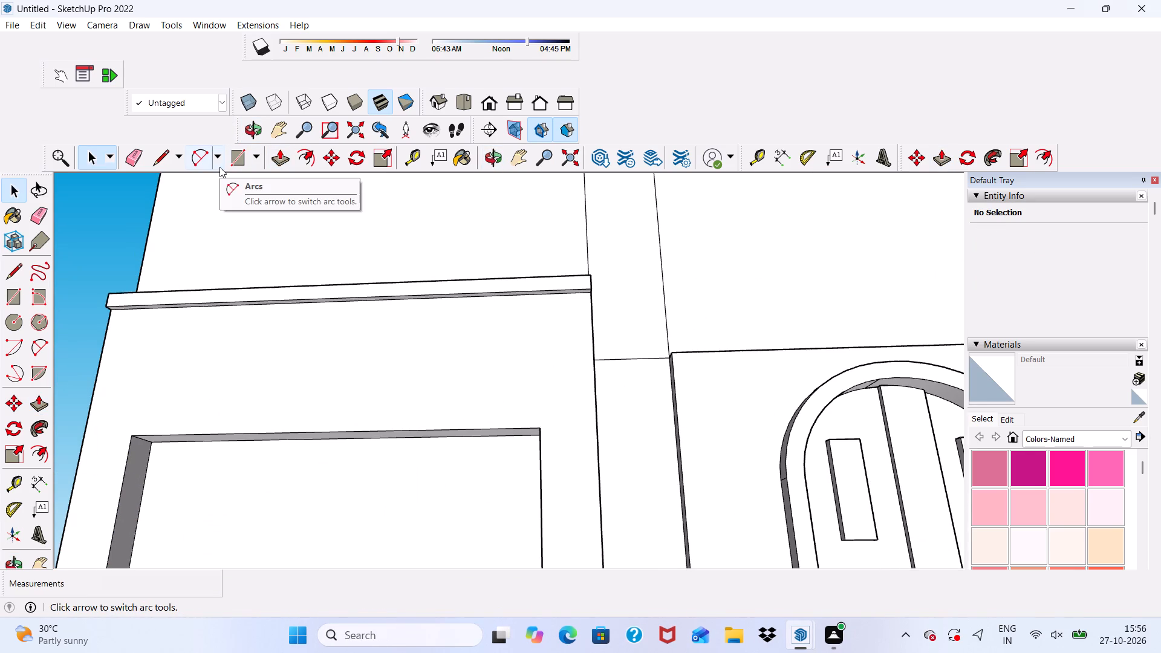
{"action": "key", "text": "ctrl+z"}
Copy the top strip with its edges about 11 1/16" straight down the frame's front face.
{"action": "scroll", "coordinate": [207, 287], "scroll_direction": "up", "scroll_amount": 8}
{"action": "left_click", "coordinate": [193, 308]}
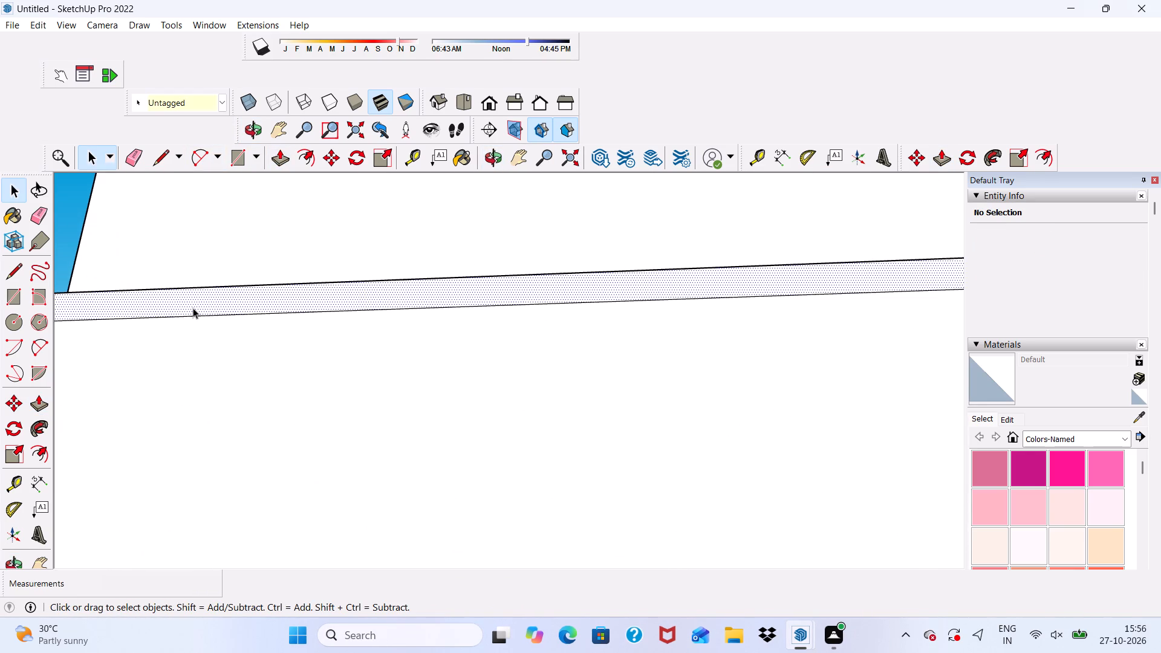
{"action": "left_click", "coordinate": [193, 308]}
{"action": "left_click", "coordinate": [327, 157]}
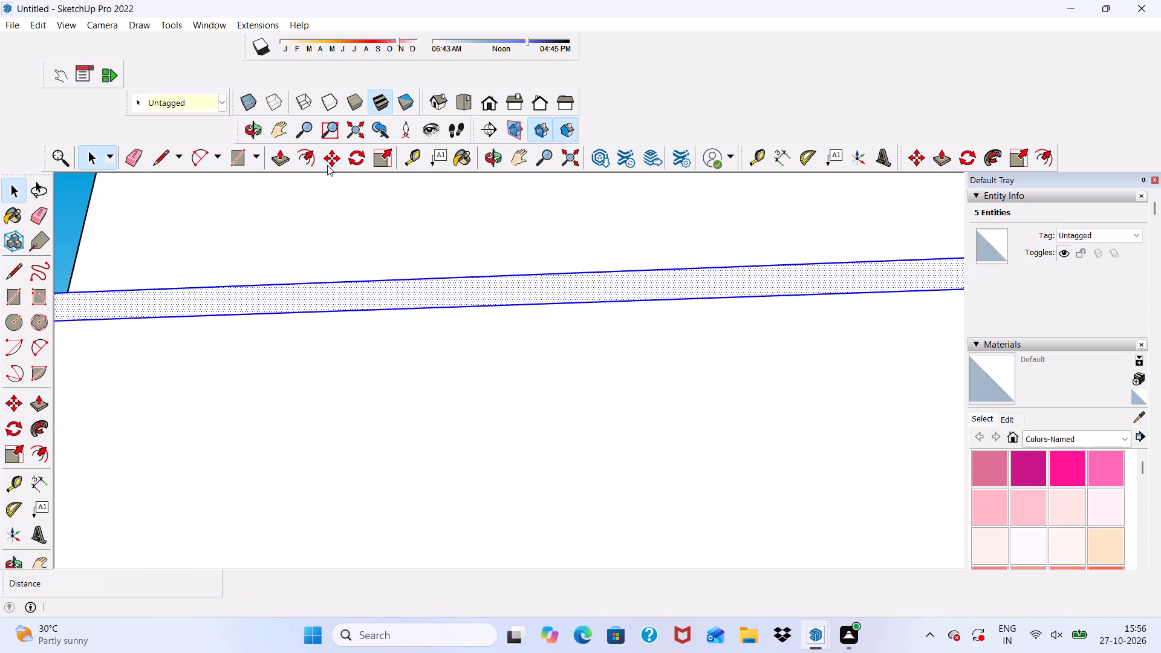
{"action": "left_click", "coordinate": [316, 292]}
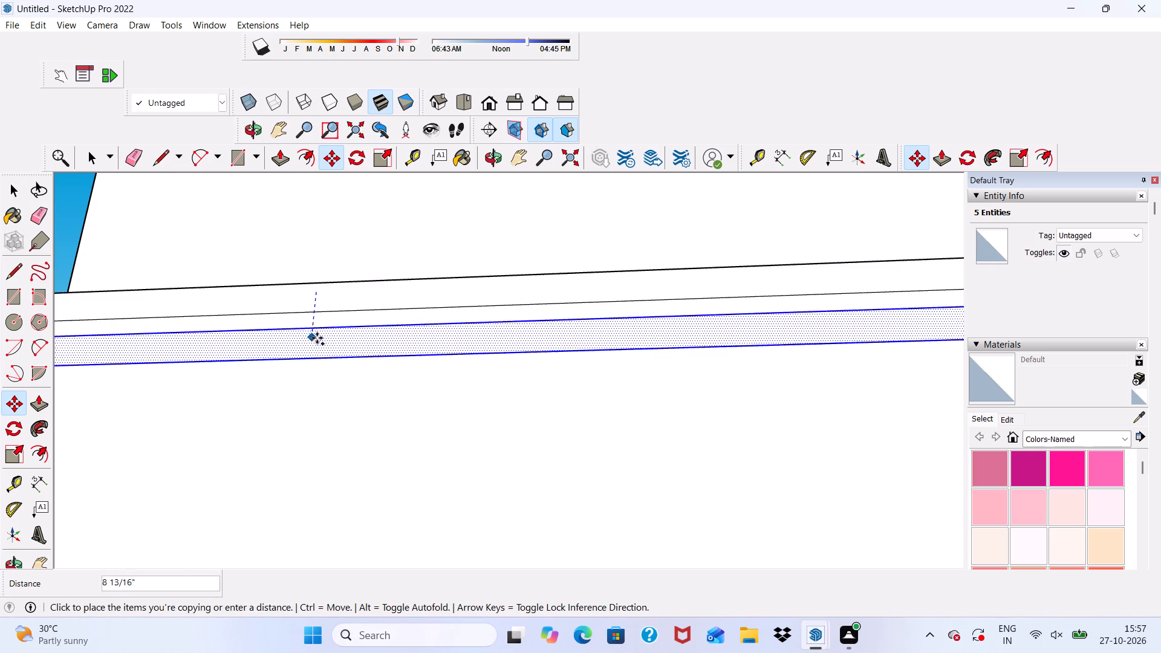
{"action": "scroll", "coordinate": [316, 343], "scroll_direction": "down", "scroll_amount": 5}
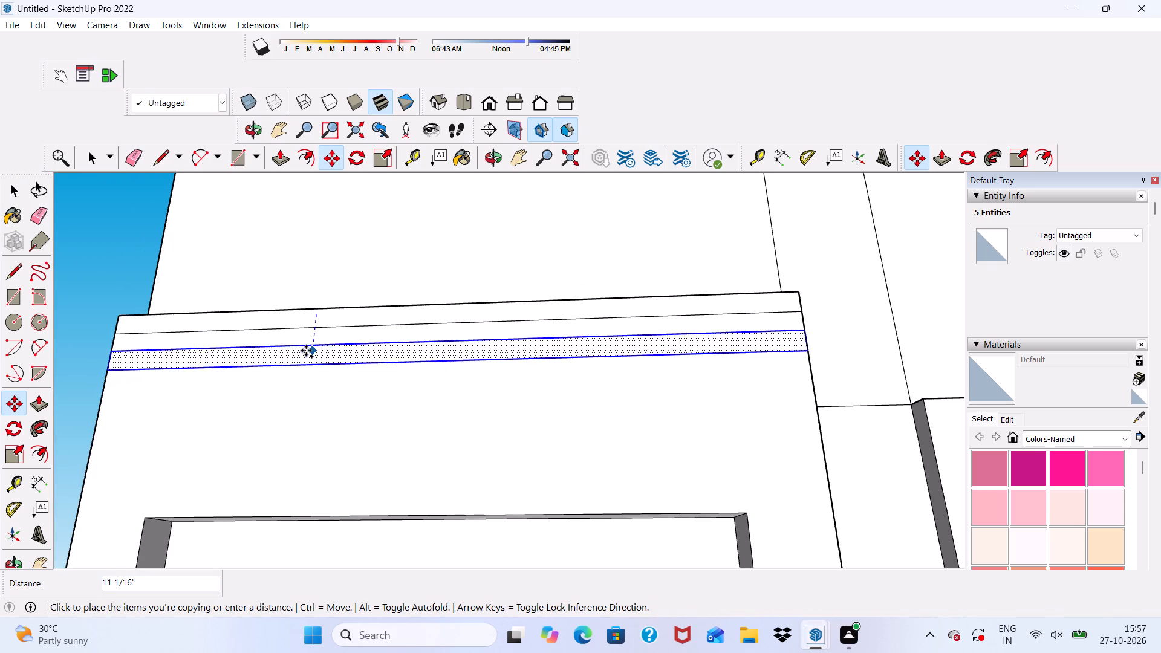
{"action": "left_click", "coordinate": [307, 348]}
{"action": "scroll", "coordinate": [307, 343], "scroll_direction": "down", "scroll_amount": 1}
{"action": "middle_click_drag", "start_coordinate": [308, 343], "coordinate": [307, 401]}
{"action": "key", "text": "space"}
Push/Pull the copied lower strip outward by 6" to form a projecting band.
{"action": "scroll", "coordinate": [275, 235], "scroll_direction": "down", "scroll_amount": 5}
{"action": "middle_click_drag", "start_coordinate": [357, 308], "coordinate": [346, 432]}
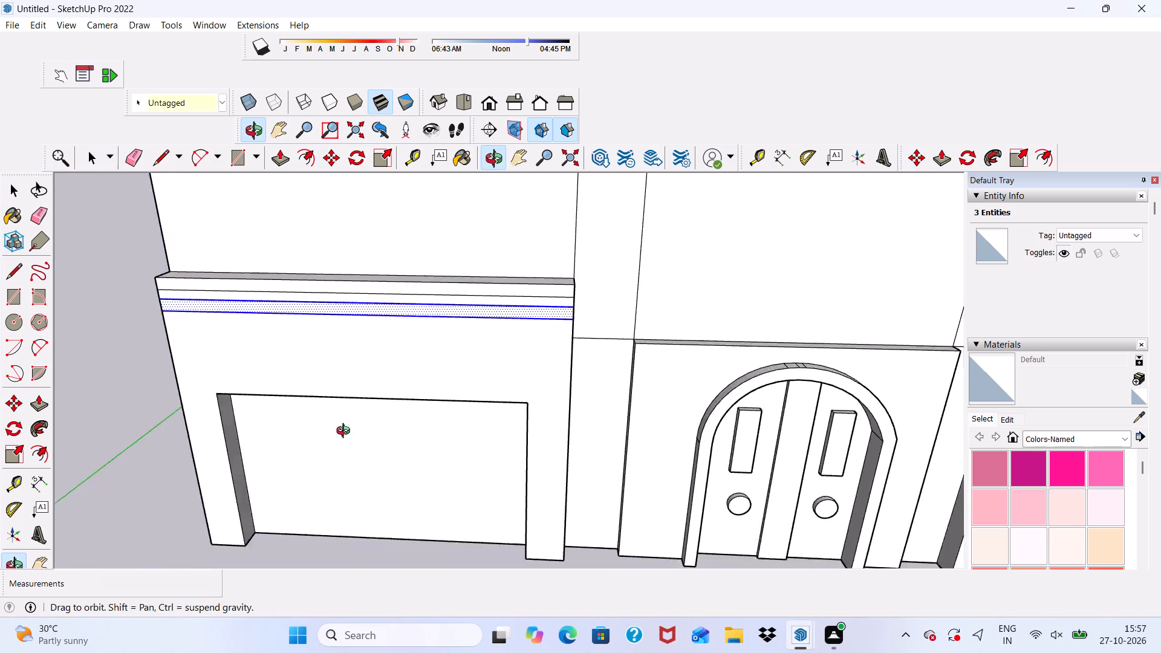
{"action": "middle_click_drag", "start_coordinate": [346, 432], "coordinate": [406, 412]}
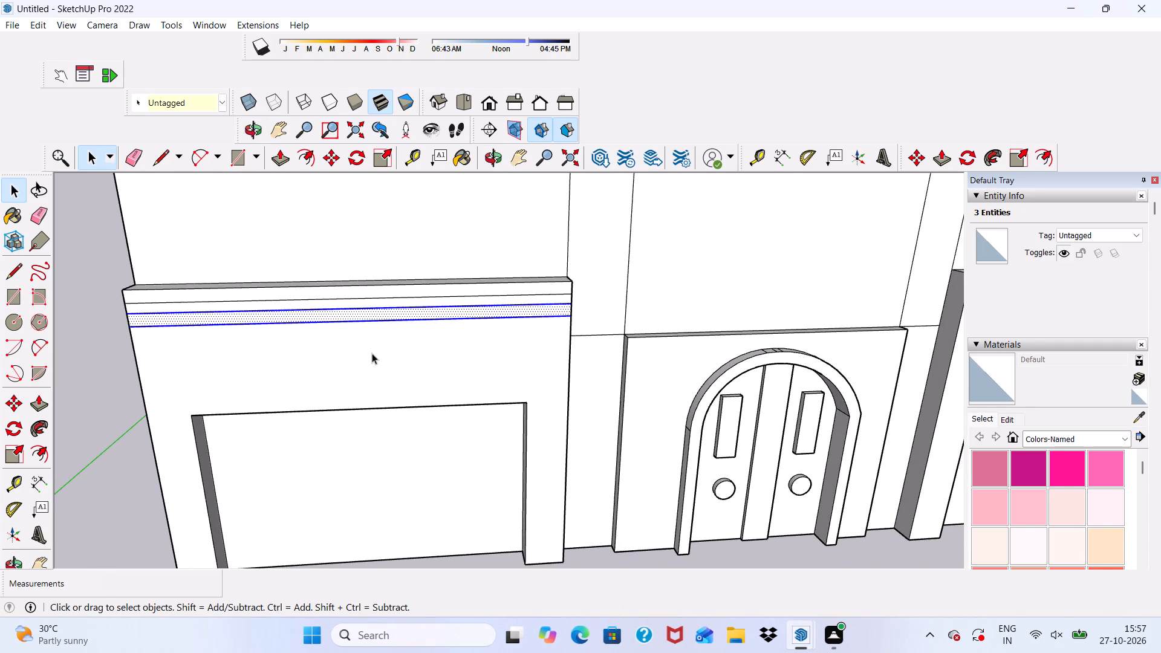
{"action": "left_click", "coordinate": [282, 157]}
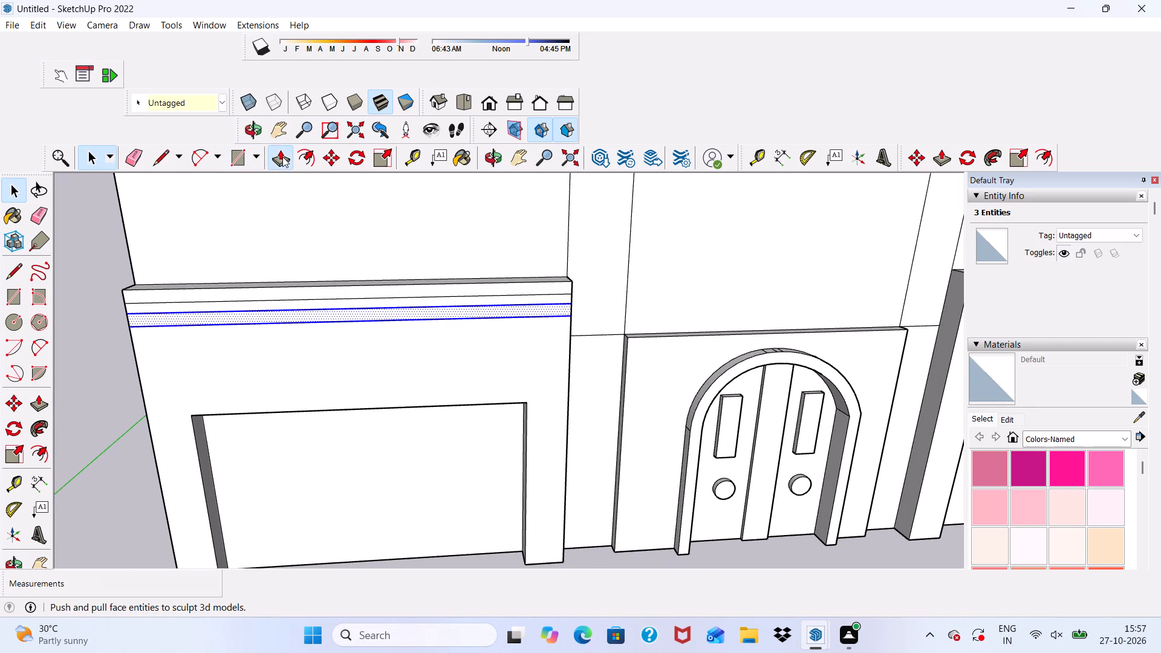
{"action": "scroll", "coordinate": [159, 325], "scroll_direction": "up", "scroll_amount": 4}
{"action": "left_click", "coordinate": [149, 311]}
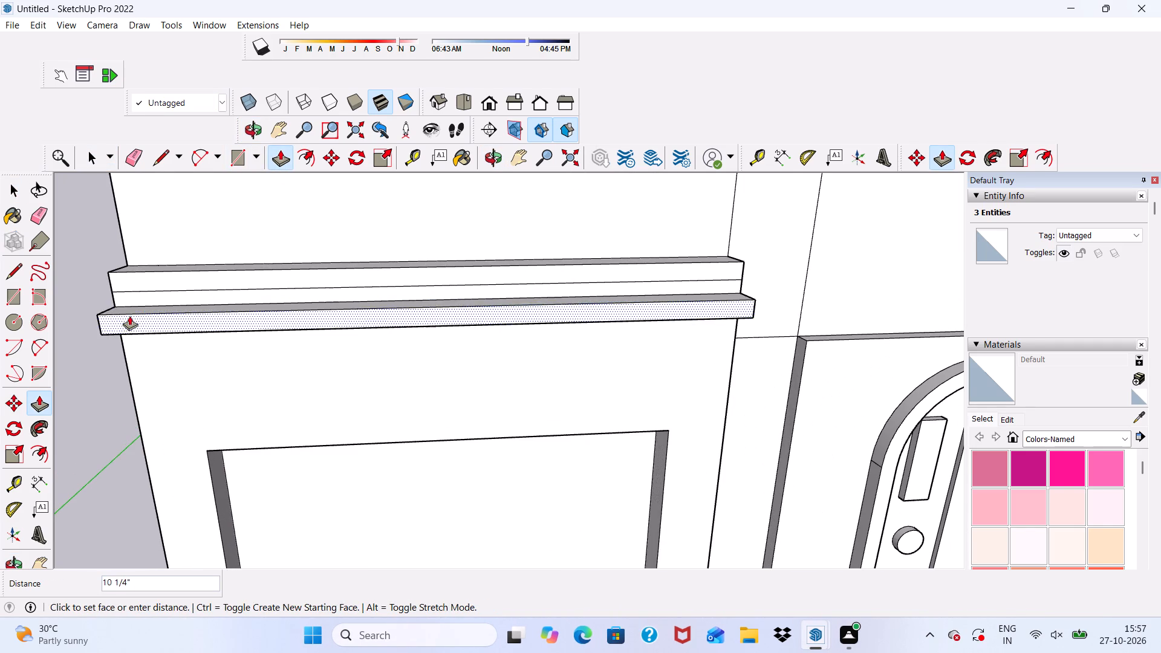
{"action": "key", "text": "3"}
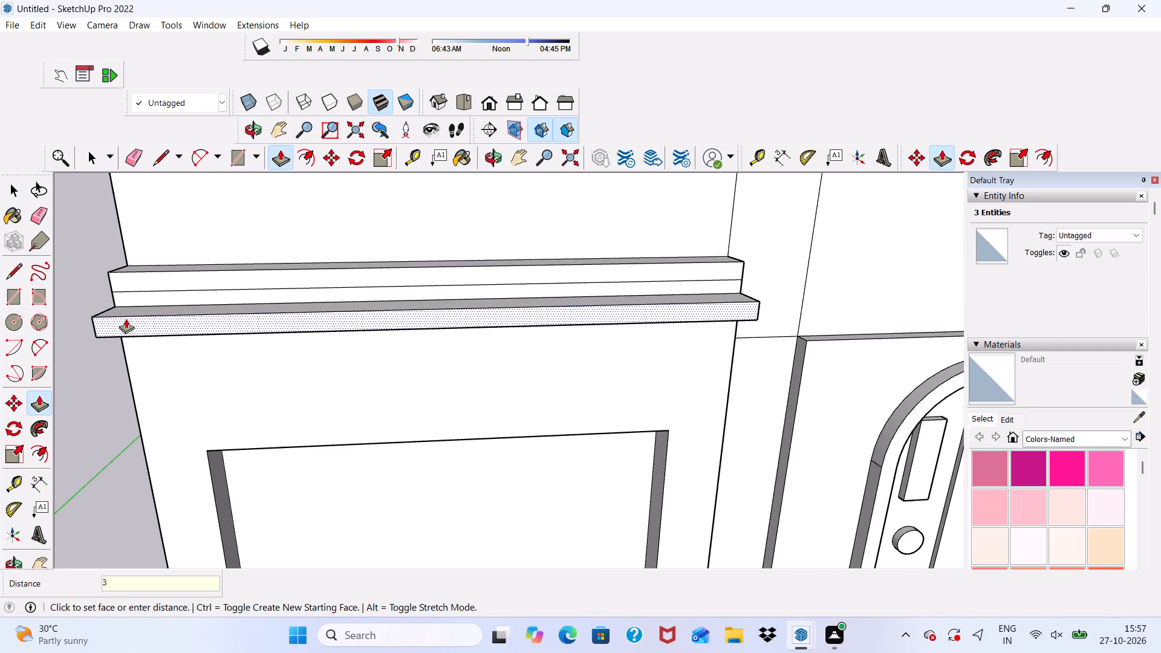
{"action": "key", "text": "BackSpace"}
{"action": "type", "text": "6\""}
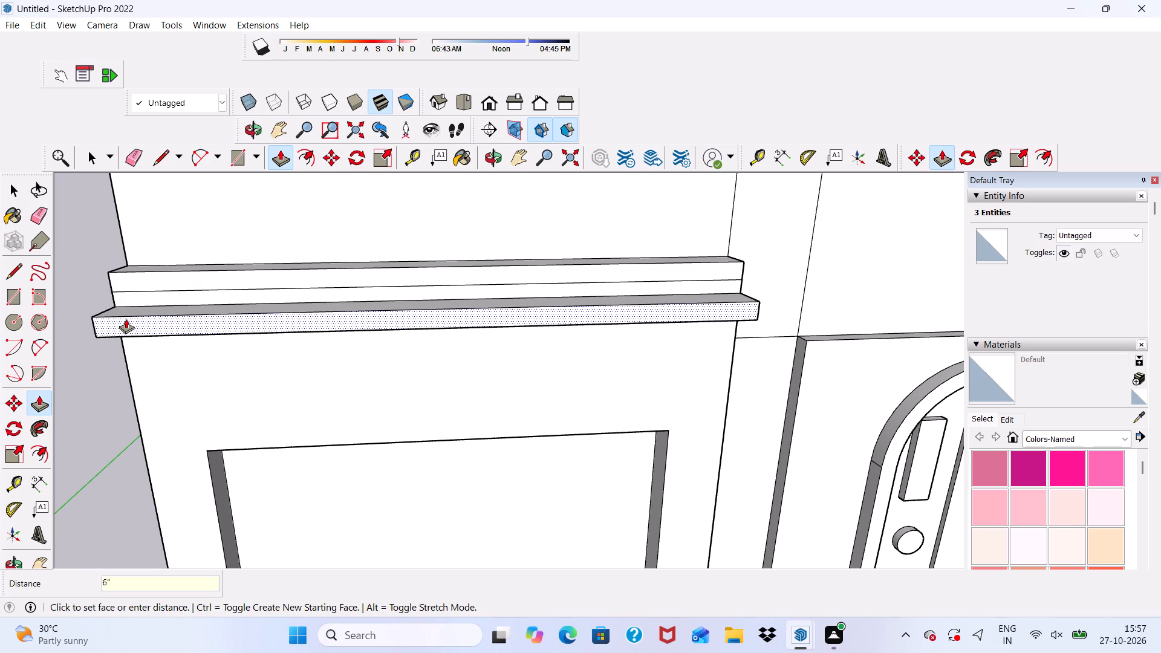
{"action": "key", "text": "Return"}
Push/Pull the upper strip along the frame's top edge outward by 6".
{"action": "scroll", "coordinate": [135, 306], "scroll_direction": "up", "scroll_amount": 4}
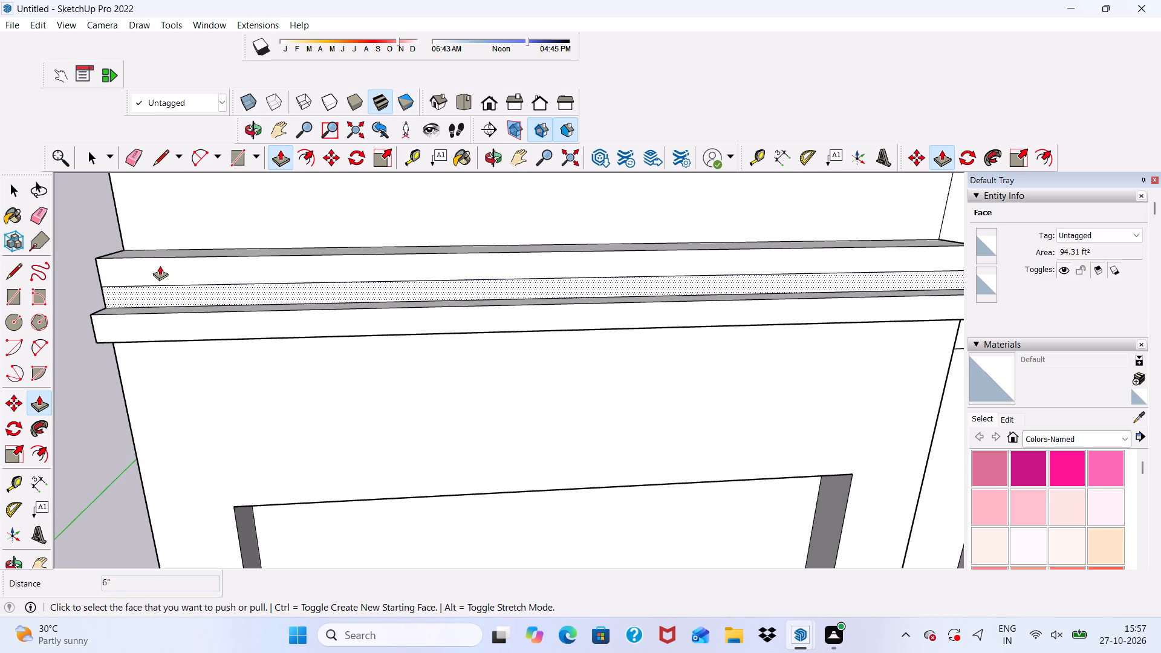
{"action": "left_click", "coordinate": [160, 265]}
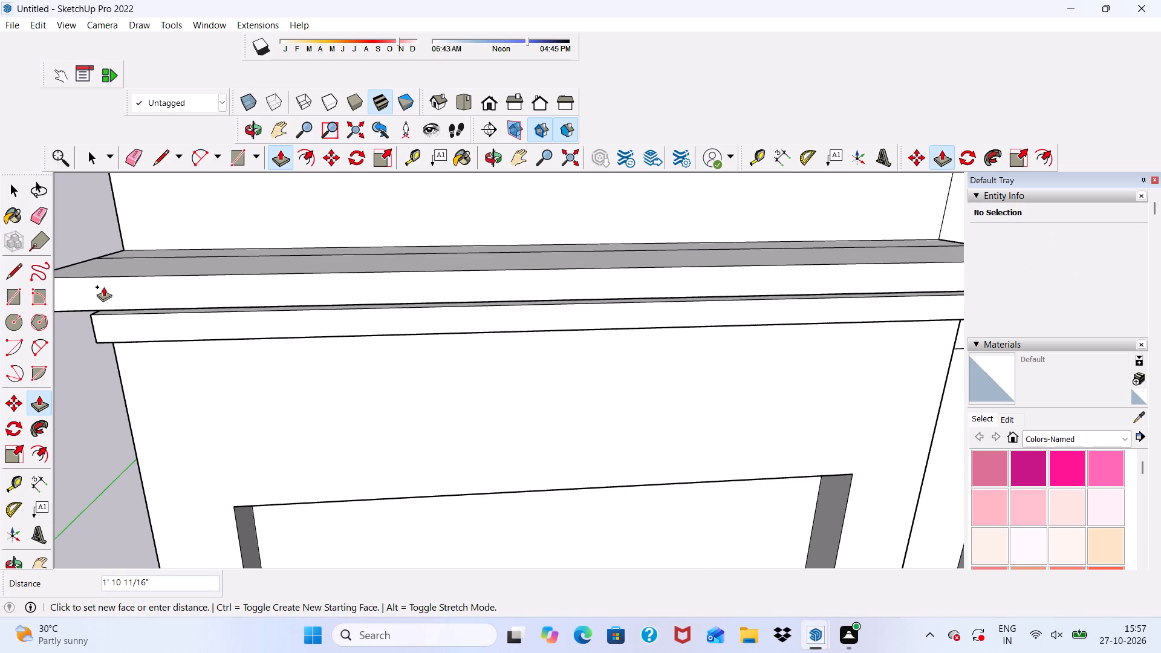
{"action": "key", "text": "6"}
{"action": "key", "text": "shift+quotedbl"}
{"action": "key", "text": "Return"}
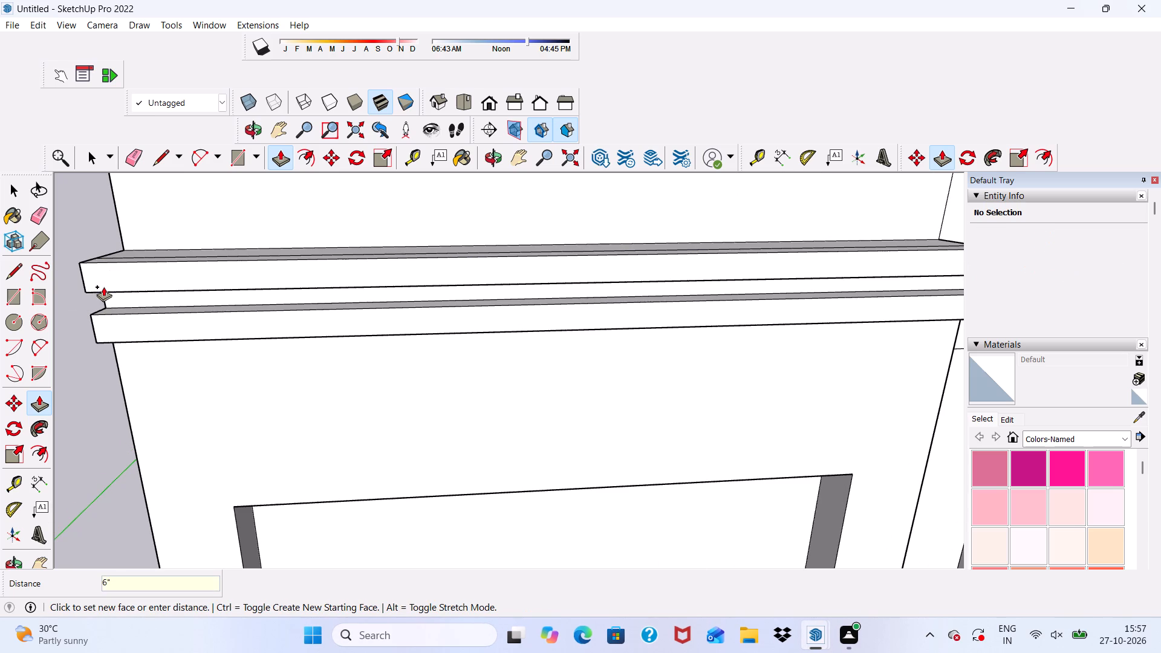
Draw a vertical line about 5 3/4" long separating the lower band's end face from the frame's outer side face.
{"action": "scroll", "coordinate": [93, 295], "scroll_direction": "down", "scroll_amount": 5}
{"action": "middle_click_drag", "start_coordinate": [135, 389], "coordinate": [432, 363]}
{"action": "scroll", "coordinate": [447, 369], "scroll_direction": "up", "scroll_amount": 5}
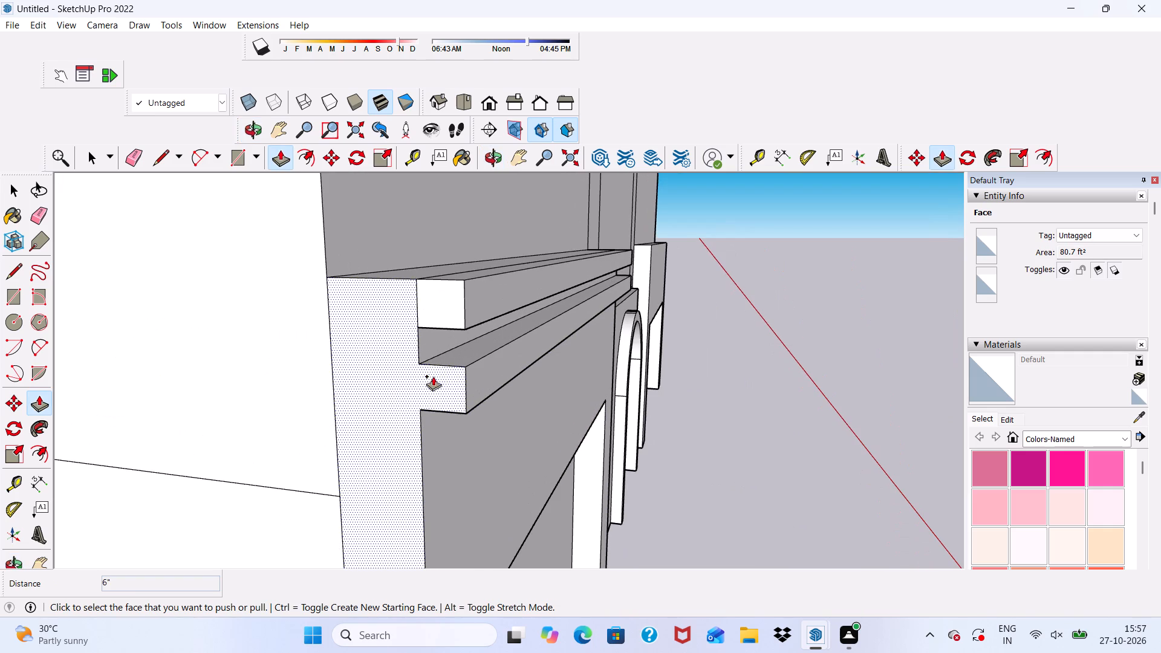
{"action": "left_click", "coordinate": [168, 155]}
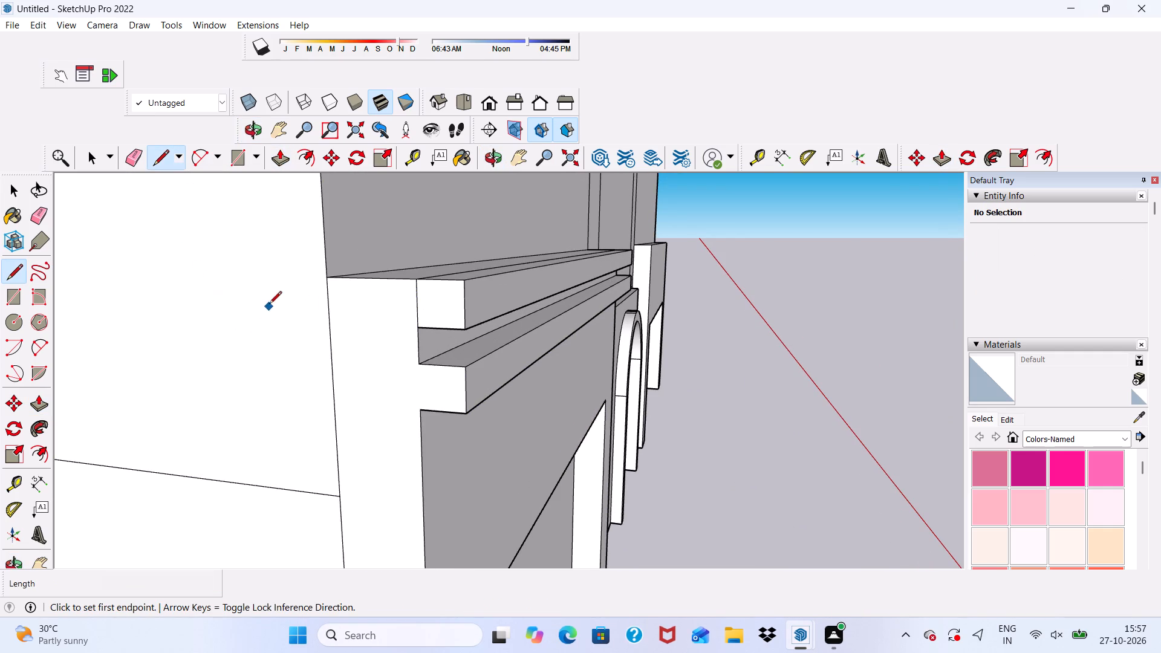
{"action": "scroll", "coordinate": [421, 366], "scroll_direction": "up", "scroll_amount": 4}
{"action": "left_click", "coordinate": [420, 366]}
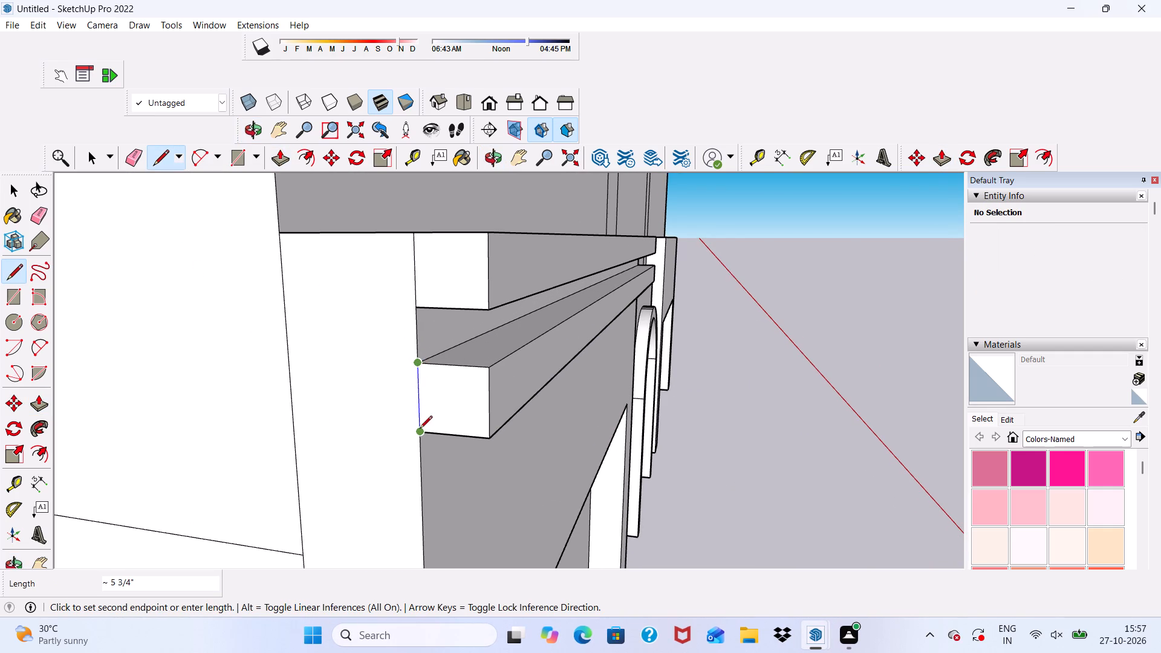
{"action": "left_click", "coordinate": [420, 430]}
{"action": "key", "text": "space"}
Push/Pull the lower band's end face about 4 15/16" outward beyond the frame's outer side.
{"action": "left_click", "coordinate": [431, 399]}
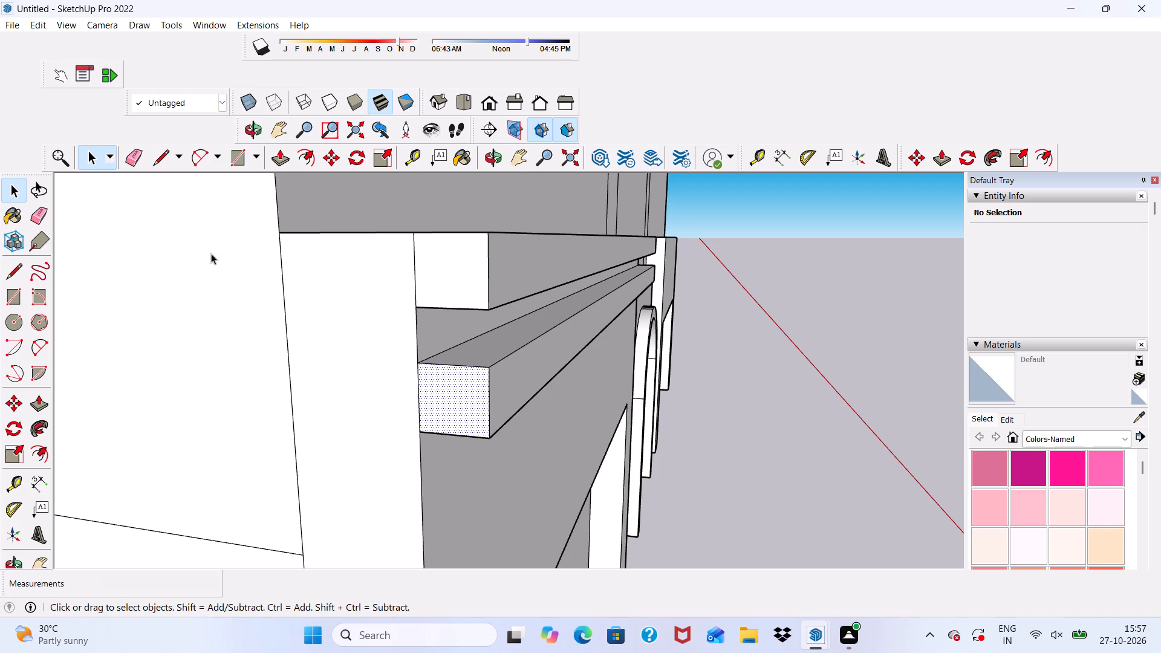
{"action": "left_click", "coordinate": [276, 152]}
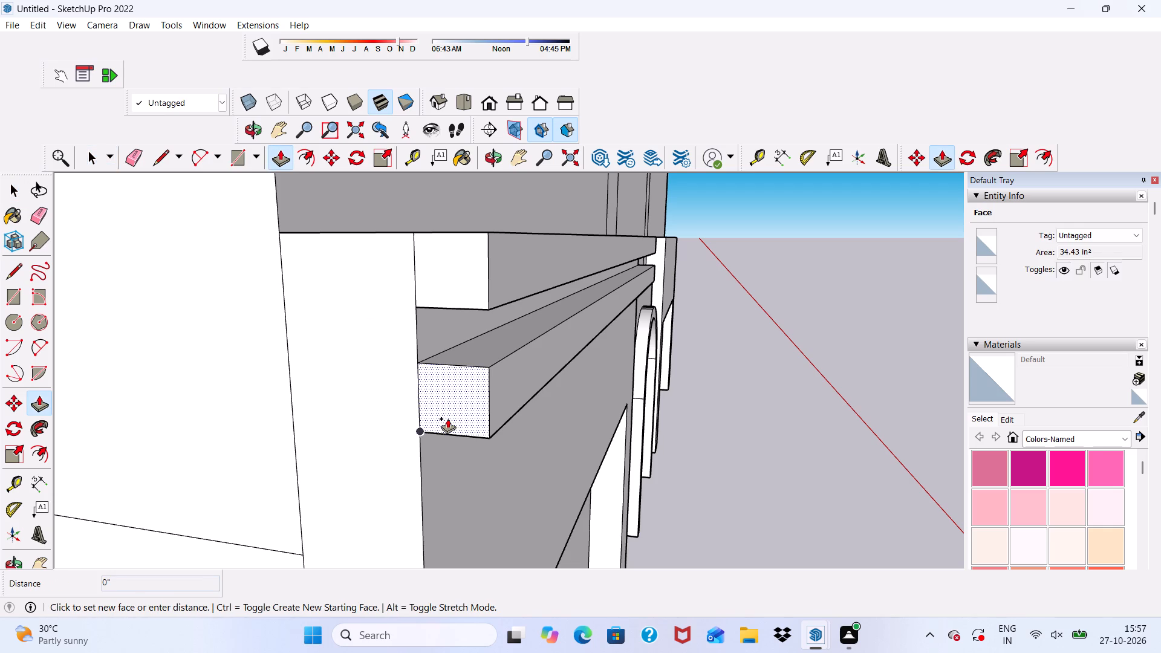
{"action": "left_click", "coordinate": [447, 418]}
{"action": "left_click", "coordinate": [401, 423]}
{"action": "middle_click_drag", "start_coordinate": [402, 422], "coordinate": [573, 368]}
{"action": "scroll", "coordinate": [402, 422], "scroll_direction": "down", "scroll_amount": 1}
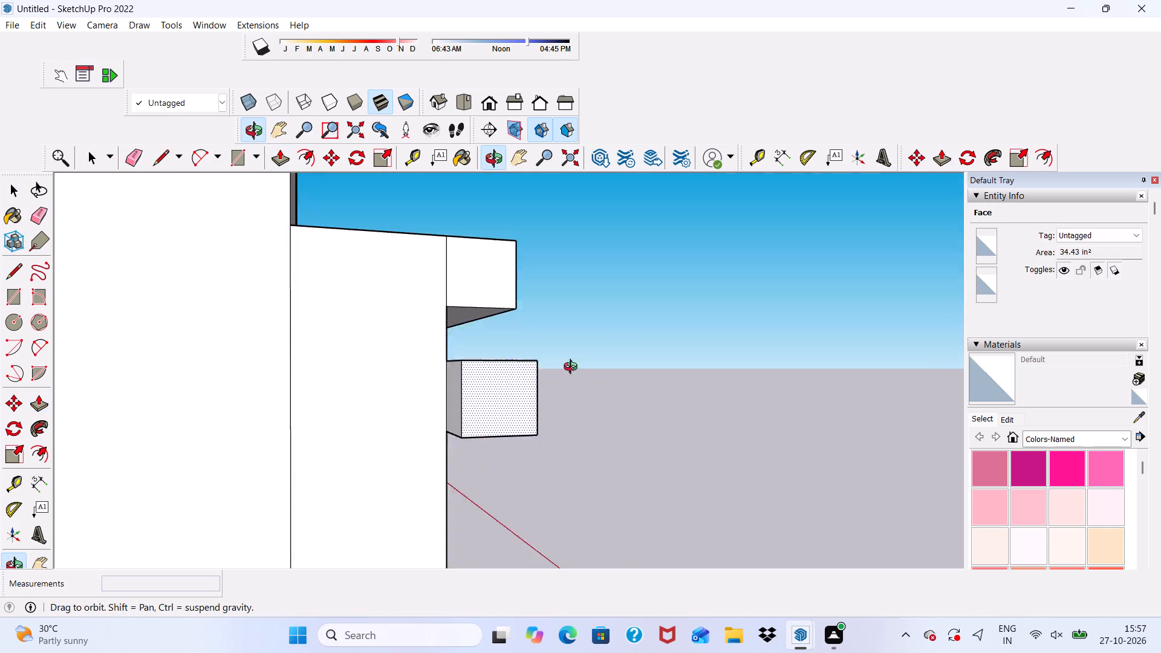
{"action": "middle_click_drag", "start_coordinate": [573, 368], "coordinate": [683, 366]}
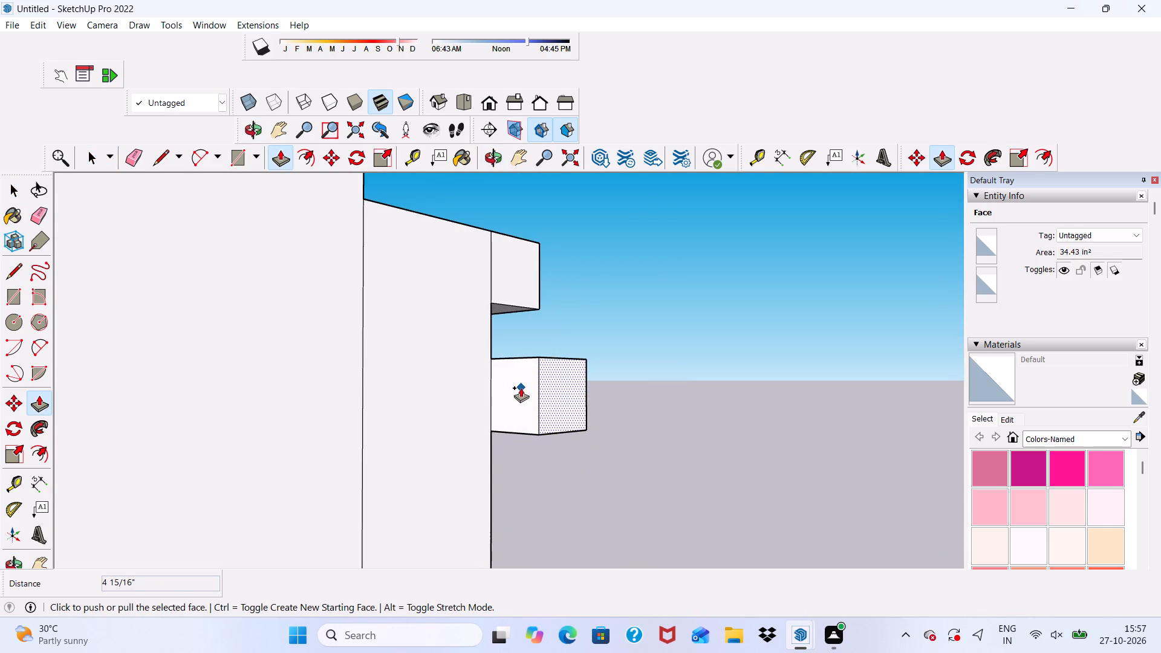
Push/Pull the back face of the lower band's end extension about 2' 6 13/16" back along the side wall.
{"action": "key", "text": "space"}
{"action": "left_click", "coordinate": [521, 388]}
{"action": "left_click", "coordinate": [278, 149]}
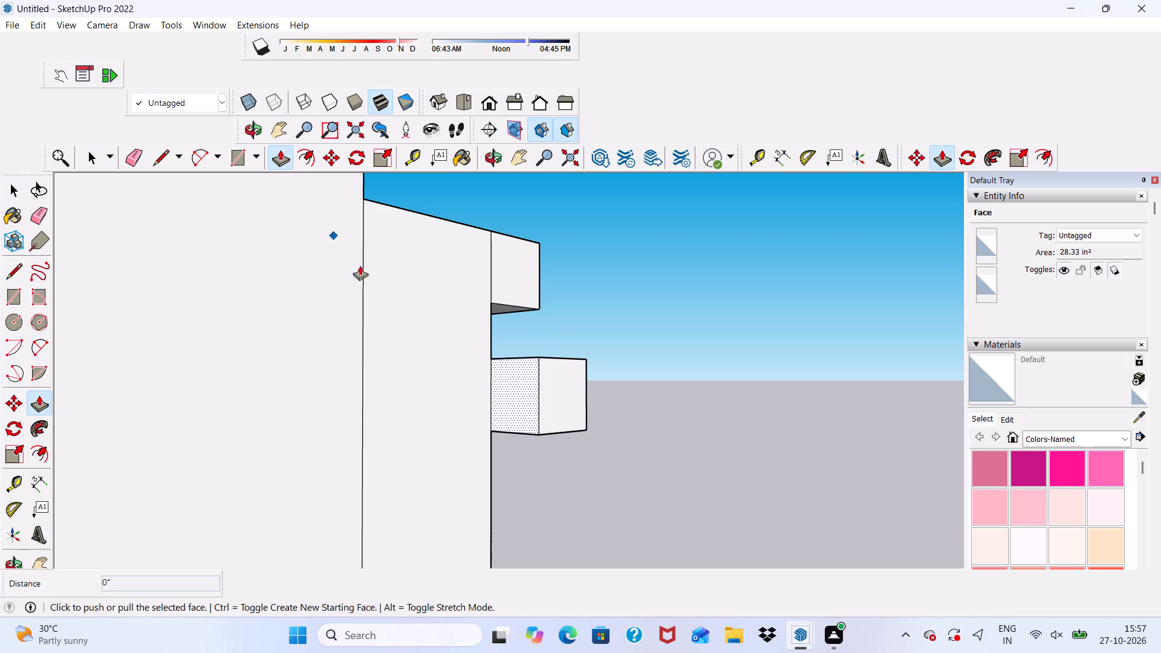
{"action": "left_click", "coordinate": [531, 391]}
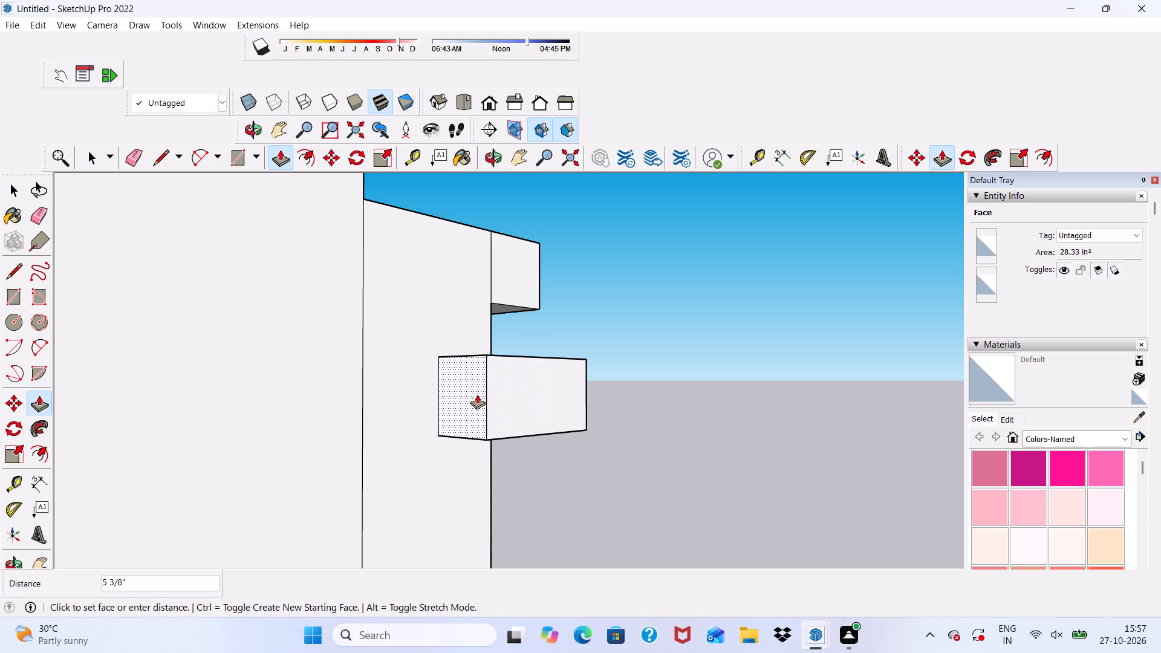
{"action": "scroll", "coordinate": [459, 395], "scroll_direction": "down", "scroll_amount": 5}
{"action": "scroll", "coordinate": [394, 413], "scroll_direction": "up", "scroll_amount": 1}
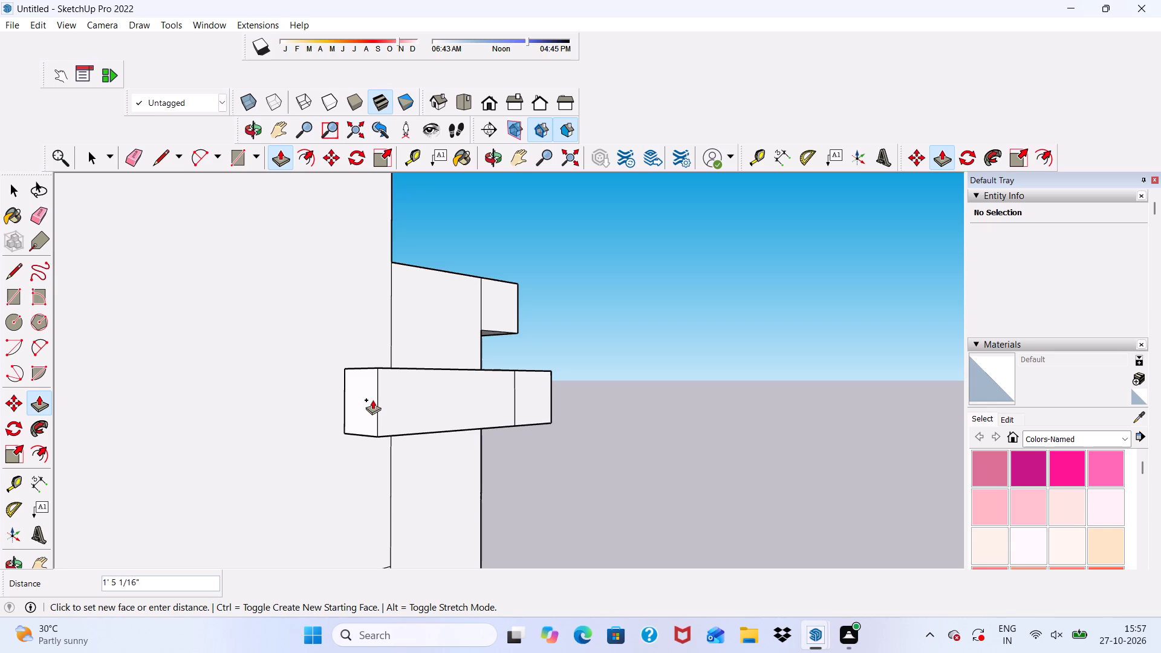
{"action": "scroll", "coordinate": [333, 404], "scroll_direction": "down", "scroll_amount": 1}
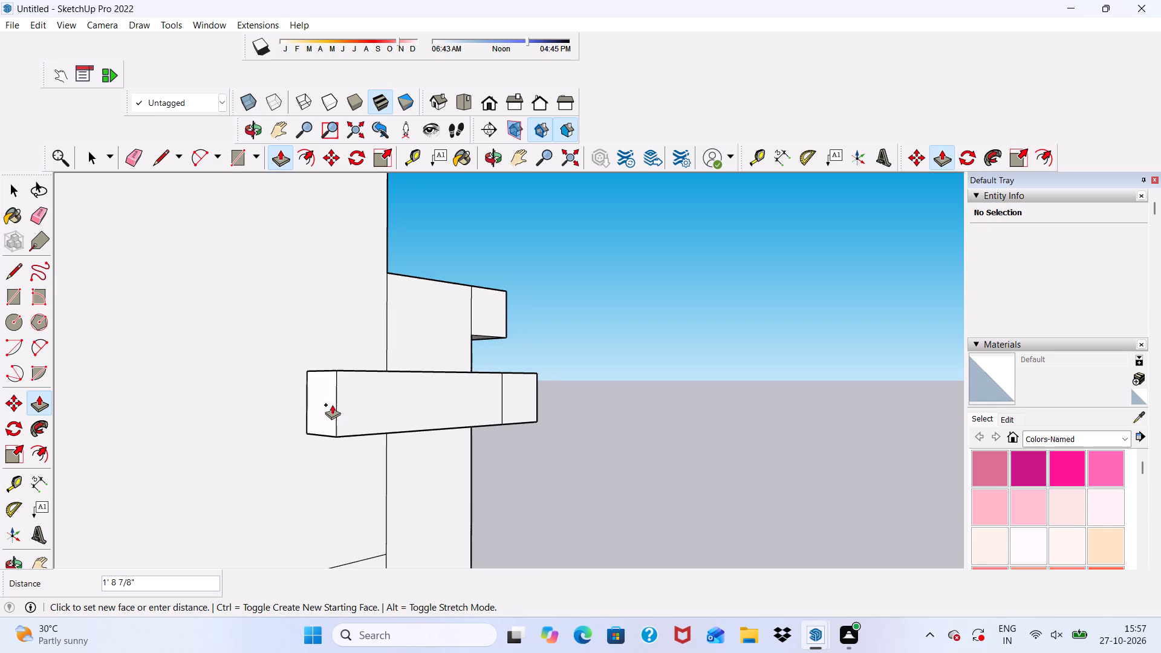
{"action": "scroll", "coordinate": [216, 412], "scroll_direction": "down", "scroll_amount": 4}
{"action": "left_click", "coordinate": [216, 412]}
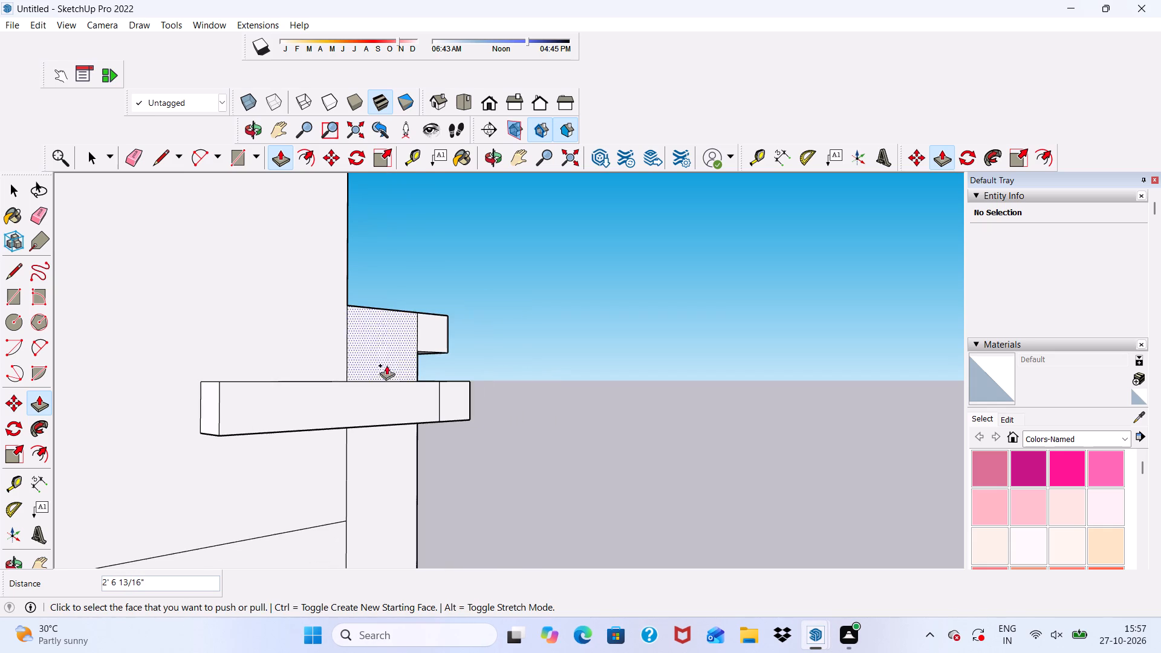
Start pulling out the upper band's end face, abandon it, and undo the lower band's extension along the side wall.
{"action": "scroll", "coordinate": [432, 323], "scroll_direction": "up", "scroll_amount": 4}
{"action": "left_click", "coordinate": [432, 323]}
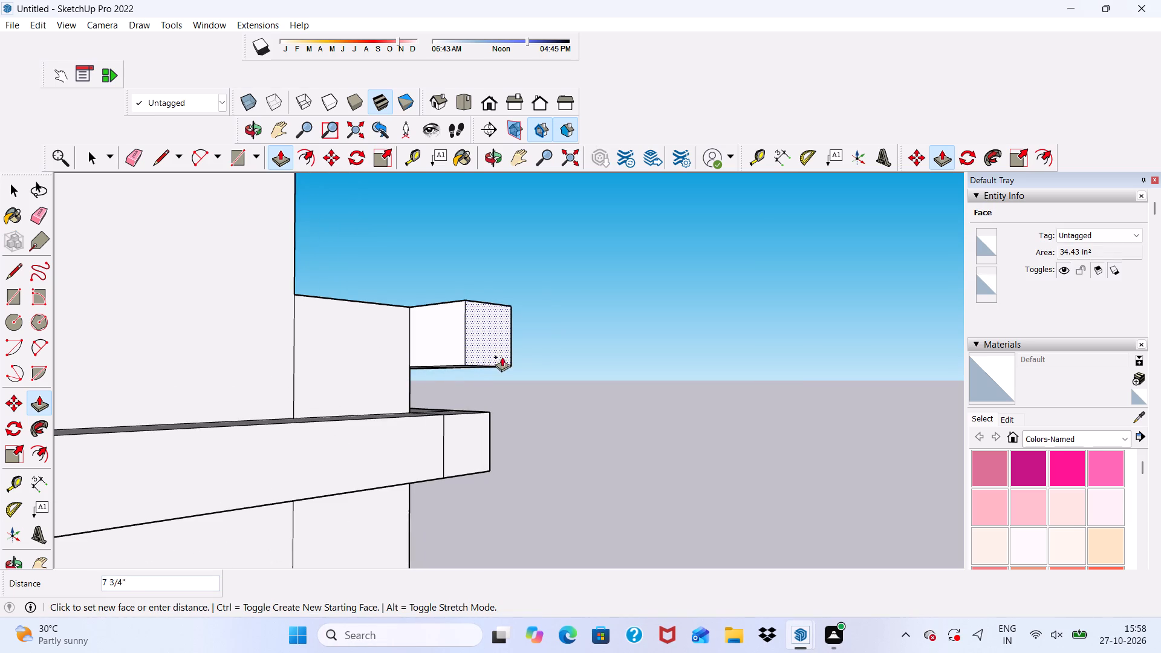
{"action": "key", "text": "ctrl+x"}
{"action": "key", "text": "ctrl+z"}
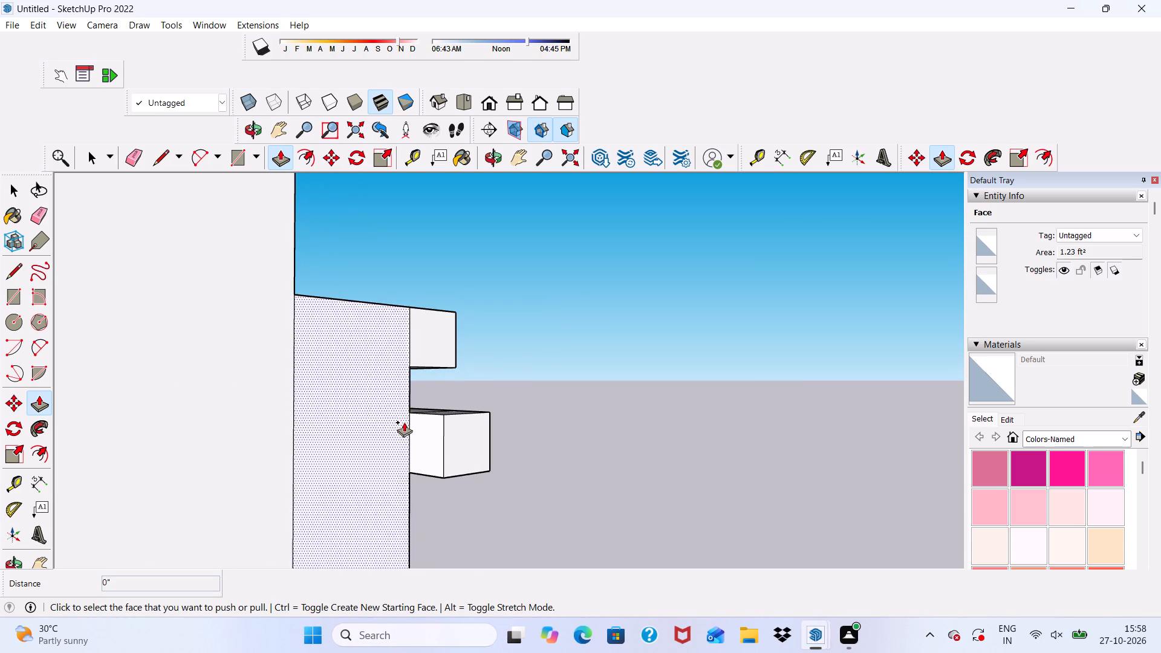
Push/Pull the back face of the lower band's outer end extension 1' back along the frame's side to the building wall.
{"action": "left_click", "coordinate": [431, 431]}
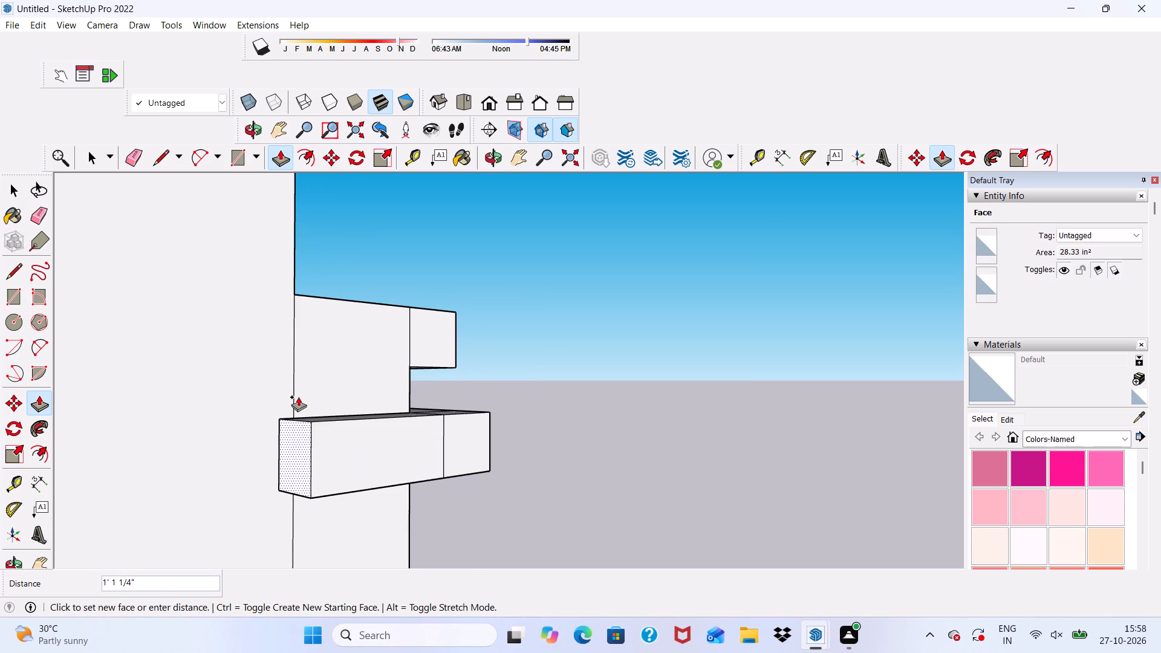
{"action": "left_click", "coordinate": [301, 293]}
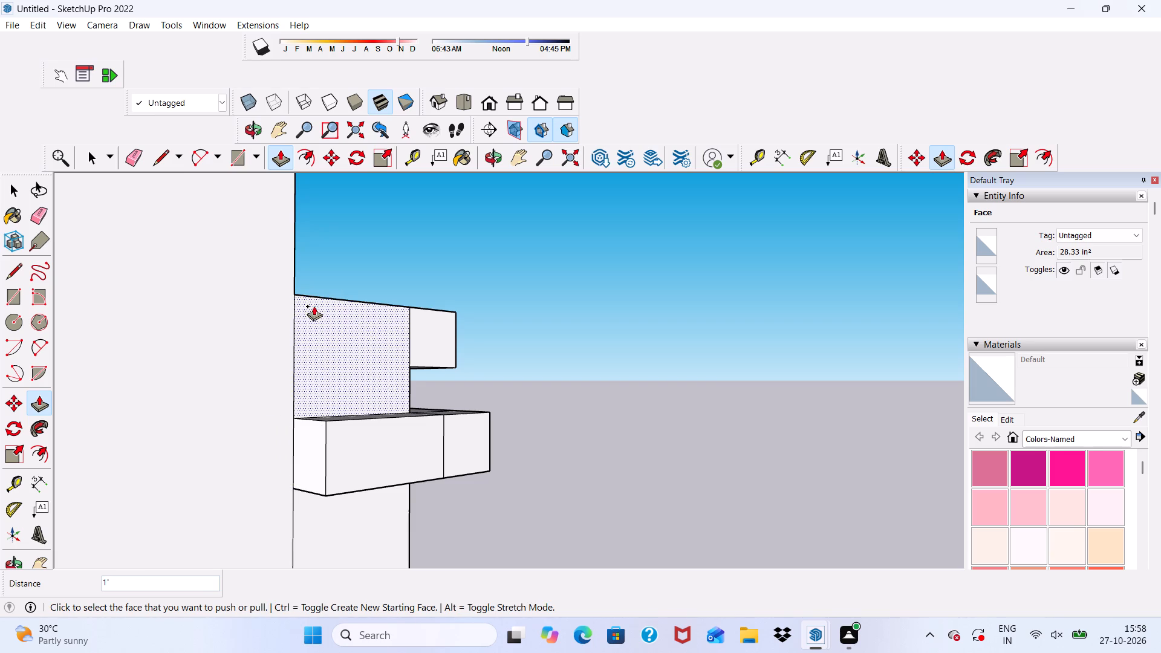
Push/Pull the upper band's outer end face 4 15/16" outward, flush with the lower band's end.
{"action": "left_click", "coordinate": [418, 338]}
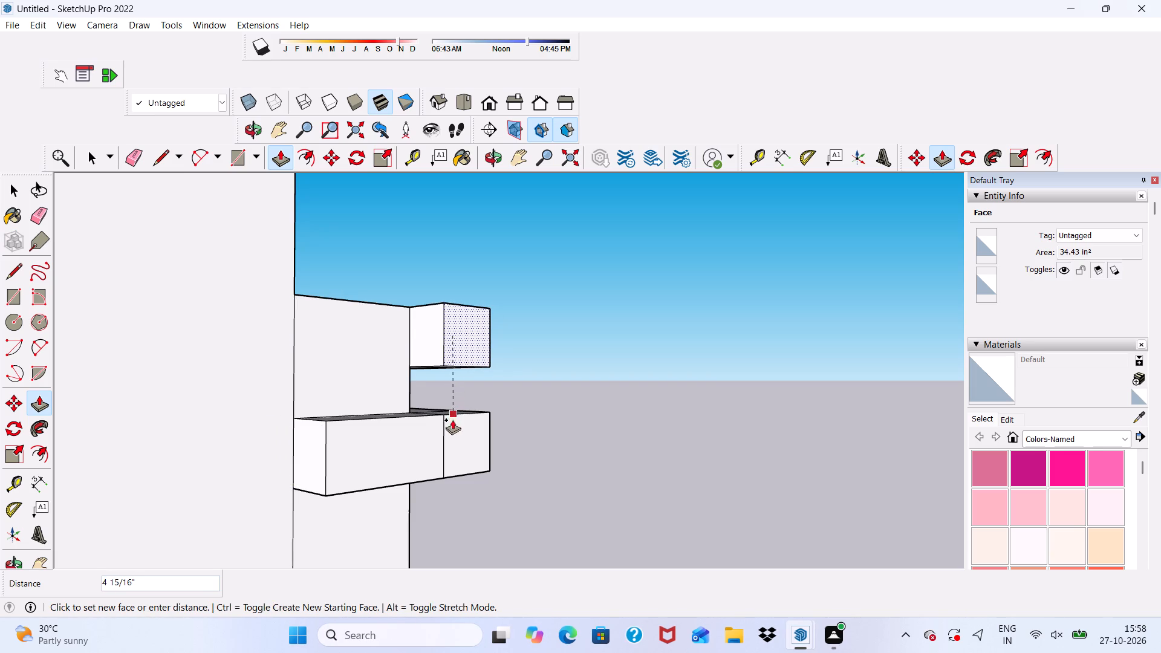
{"action": "left_click", "coordinate": [434, 418]}
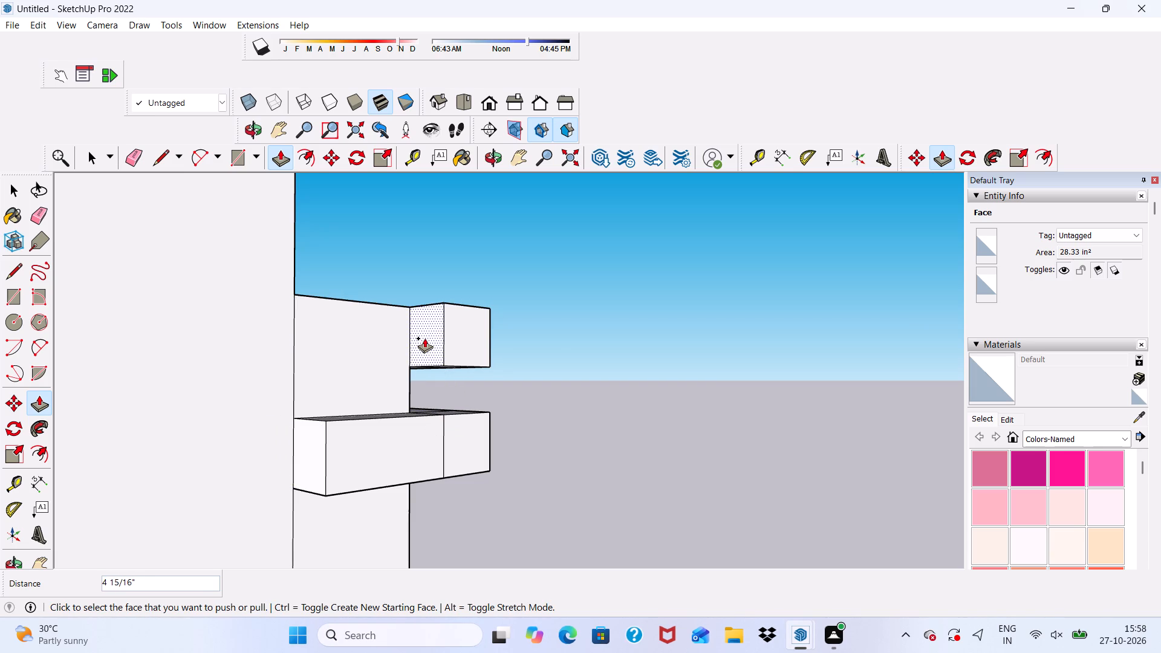
Push/Pull the back face of the upper band's end extension back along the frame's side, level with the lower band's return.
{"action": "left_click", "coordinate": [427, 337]}
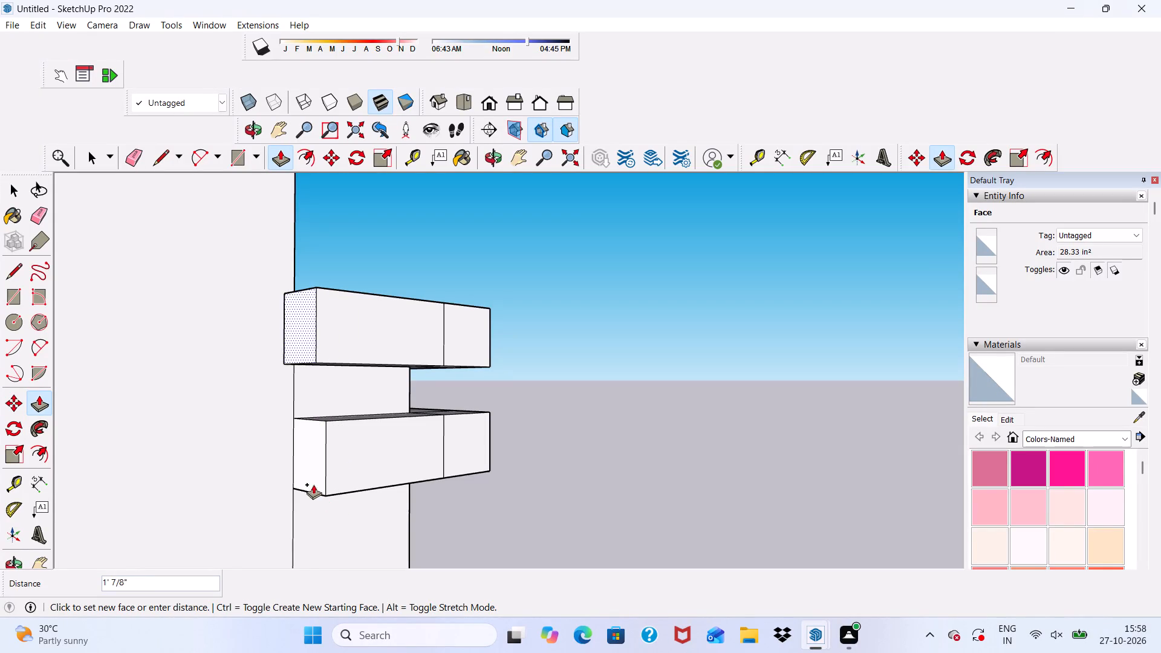
{"action": "left_click", "coordinate": [326, 499]}
Erase the leftover seam lines on the side and top faces of the upper band's outer end return.
{"action": "scroll", "coordinate": [290, 409], "scroll_direction": "down", "scroll_amount": 5}
{"action": "middle_click_drag", "start_coordinate": [423, 488], "coordinate": [421, 492]}
{"action": "scroll", "coordinate": [423, 488], "scroll_direction": "up", "scroll_amount": 1}
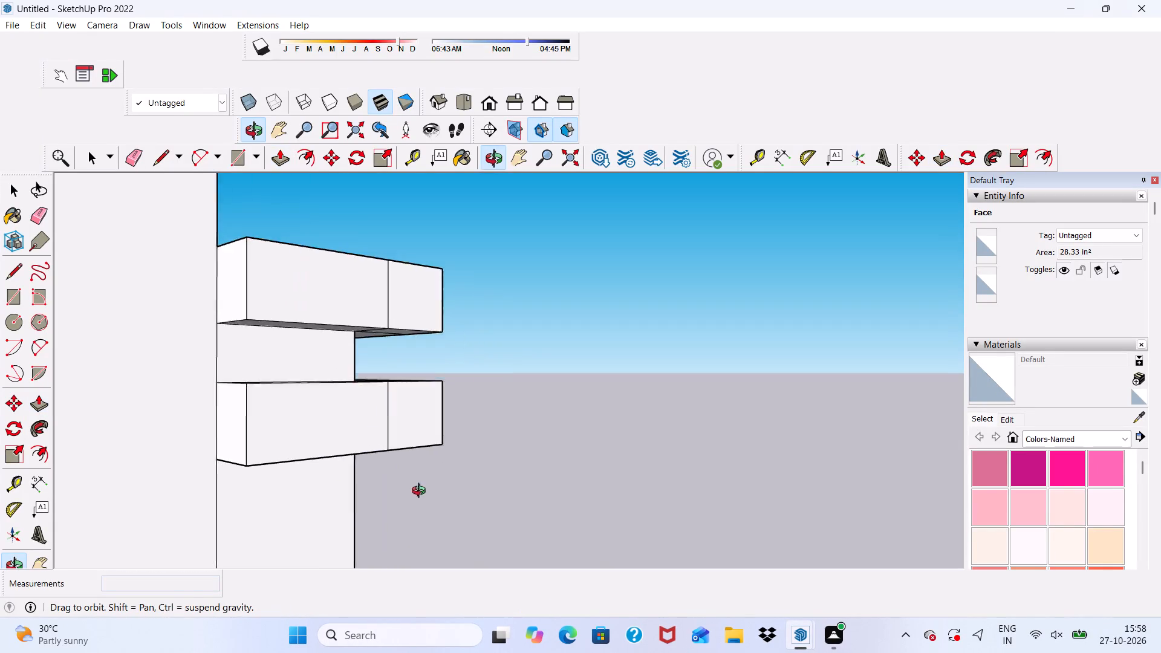
{"action": "middle_click_drag", "start_coordinate": [421, 492], "coordinate": [221, 530]}
{"action": "key", "text": "space"}
{"action": "left_click", "coordinate": [141, 153]}
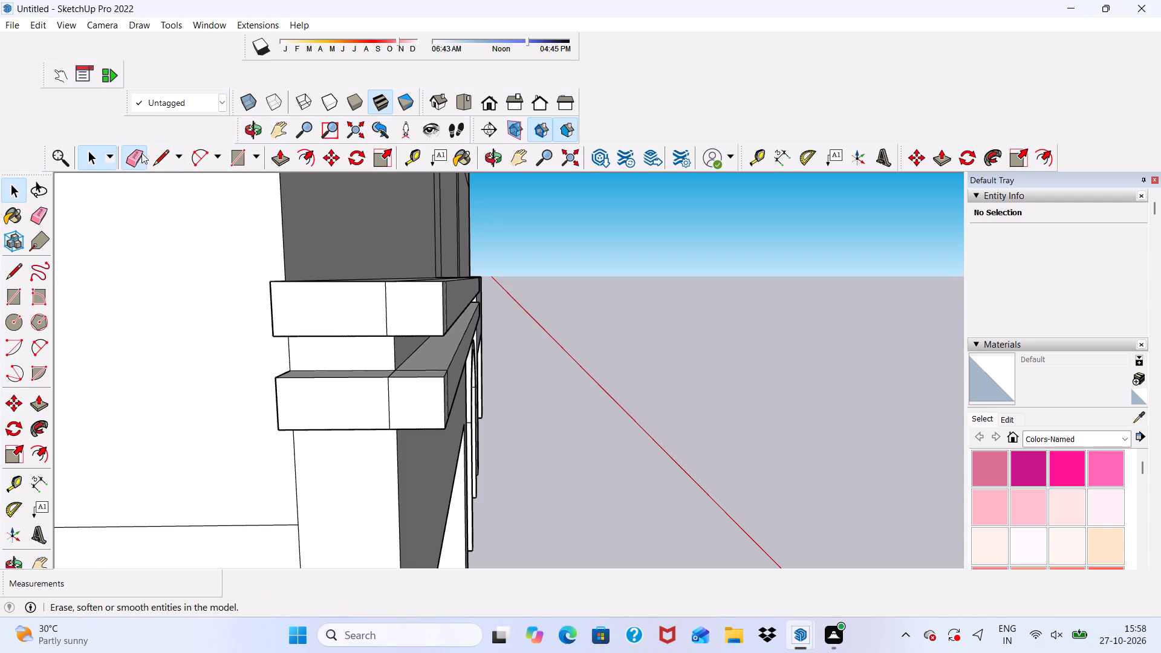
{"action": "scroll", "coordinate": [414, 301], "scroll_direction": "up", "scroll_amount": 5}
{"action": "left_click", "coordinate": [368, 298]}
{"action": "middle_click_drag", "start_coordinate": [395, 377], "coordinate": [363, 494]}
{"action": "left_click_drag", "start_coordinate": [377, 252], "coordinate": [362, 275]}
Erase the leftover seam lines on the top and side faces of the lower band's outer end return.
{"action": "scroll", "coordinate": [435, 333], "scroll_direction": "down", "scroll_amount": 1}
{"action": "scroll", "coordinate": [406, 378], "scroll_direction": "up", "scroll_amount": 1}
{"action": "left_click", "coordinate": [409, 381]}
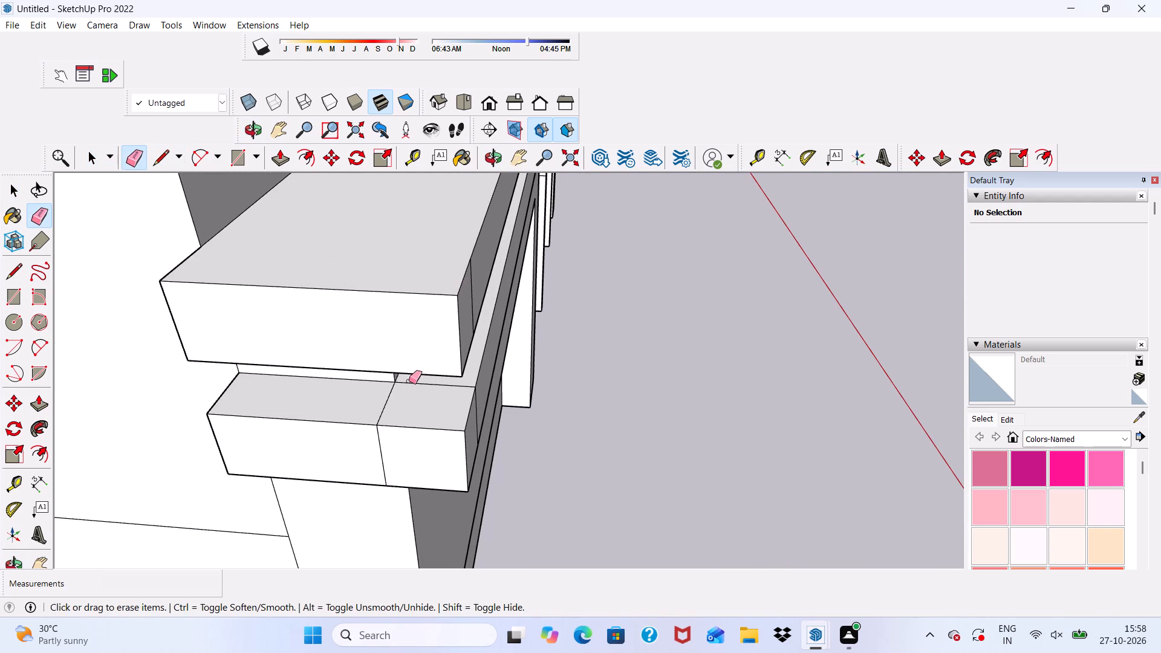
{"action": "left_click_drag", "start_coordinate": [383, 396], "coordinate": [383, 403]}
{"action": "left_click", "coordinate": [383, 408]}
{"action": "scroll", "coordinate": [394, 438], "scroll_direction": "down", "scroll_amount": 1}
{"action": "middle_click_drag", "start_coordinate": [394, 438], "coordinate": [387, 401]}
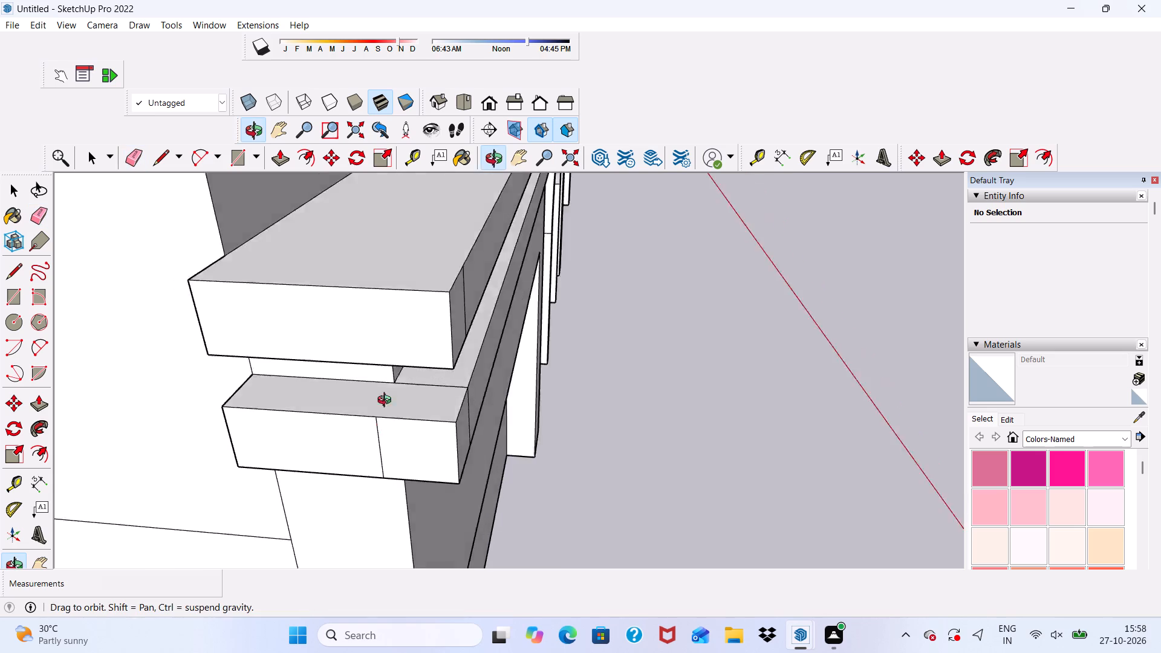
{"action": "middle_click_drag", "start_coordinate": [387, 401], "coordinate": [369, 342]}
{"action": "left_click_drag", "start_coordinate": [360, 404], "coordinate": [370, 410]}
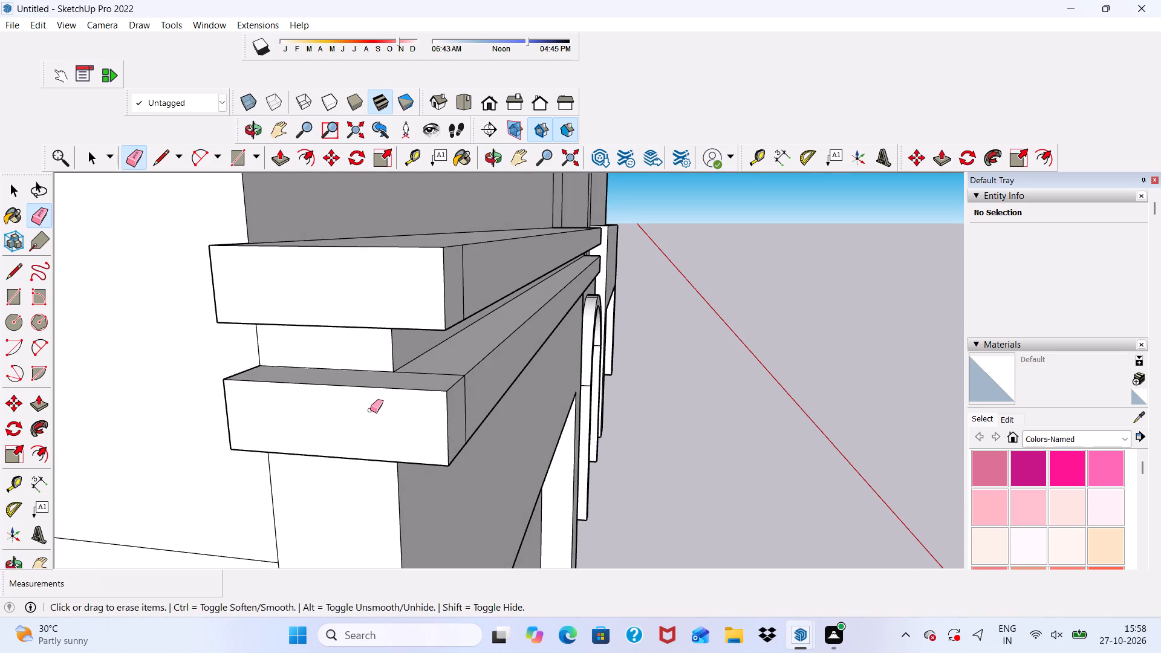
Erase the seam lines near the outer corner on both bands' front faces, undoing the accidental removal of a lower band edge.
{"action": "scroll", "coordinate": [444, 435], "scroll_direction": "down", "scroll_amount": 1}
{"action": "middle_click_drag", "start_coordinate": [444, 435], "coordinate": [317, 424]}
{"action": "left_click_drag", "start_coordinate": [446, 400], "coordinate": [463, 401]}
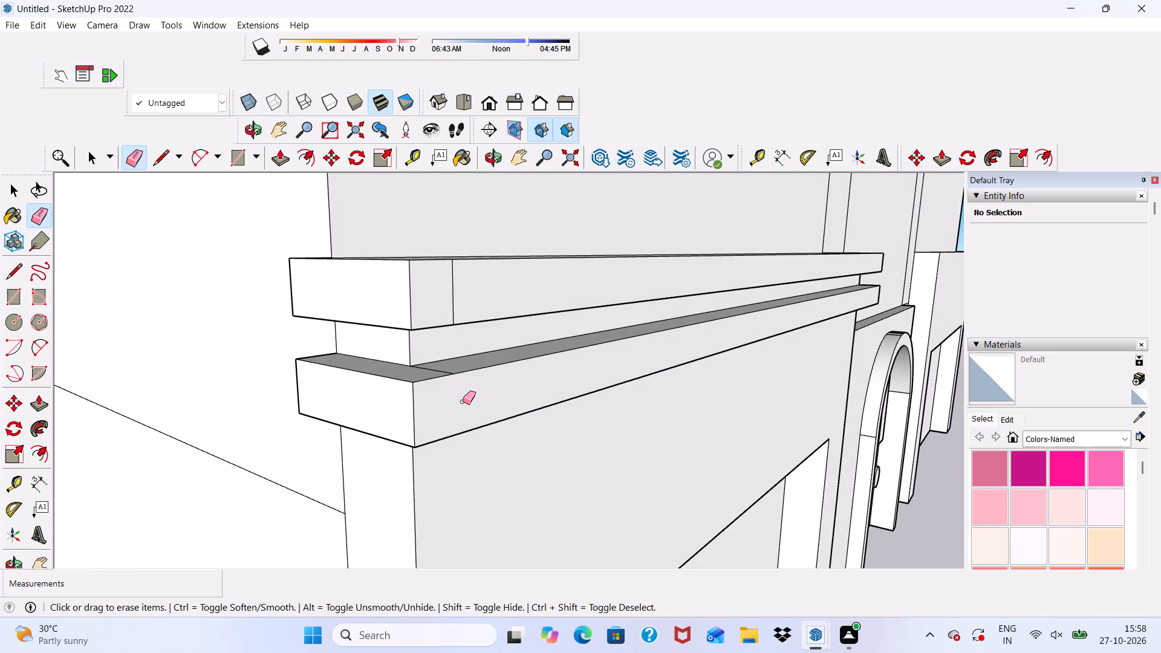
{"action": "middle_click_drag", "start_coordinate": [463, 401], "coordinate": [446, 459]}
{"action": "left_click_drag", "start_coordinate": [443, 382], "coordinate": [424, 400]}
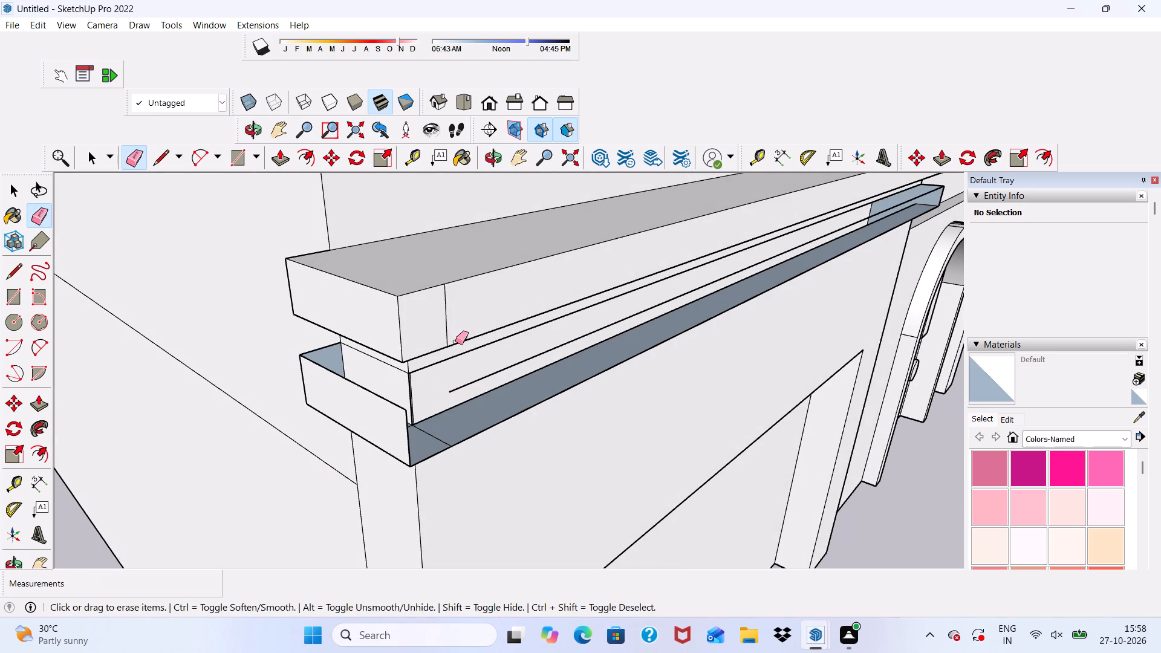
{"action": "key", "text": "ctrl+z"}
{"action": "scroll", "coordinate": [426, 325], "scroll_direction": "up", "scroll_amount": 6}
{"action": "left_click_drag", "start_coordinate": [452, 306], "coordinate": [477, 316]}
{"action": "scroll", "coordinate": [454, 413], "scroll_direction": "up", "scroll_amount": 1}
{"action": "left_click", "coordinate": [443, 432]}
{"action": "scroll", "coordinate": [404, 406], "scroll_direction": "down", "scroll_amount": 7}
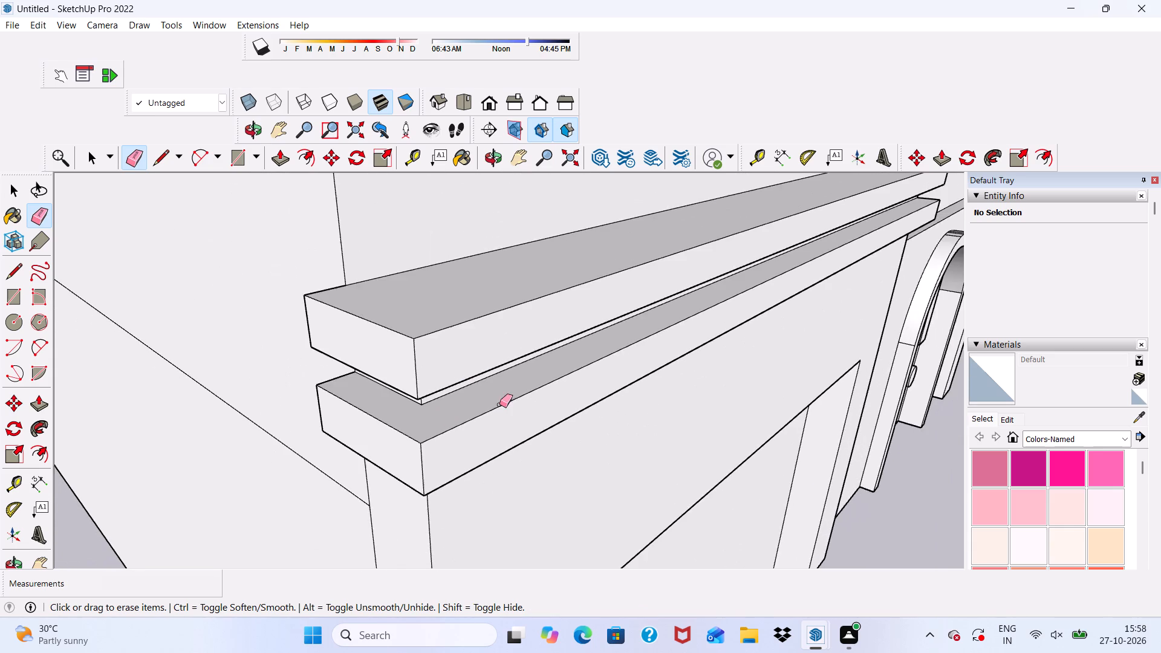
Erase the leftover seam lines on the undersides of both bands at the frame's outer corner.
{"action": "middle_click_drag", "start_coordinate": [499, 404], "coordinate": [460, 132]}
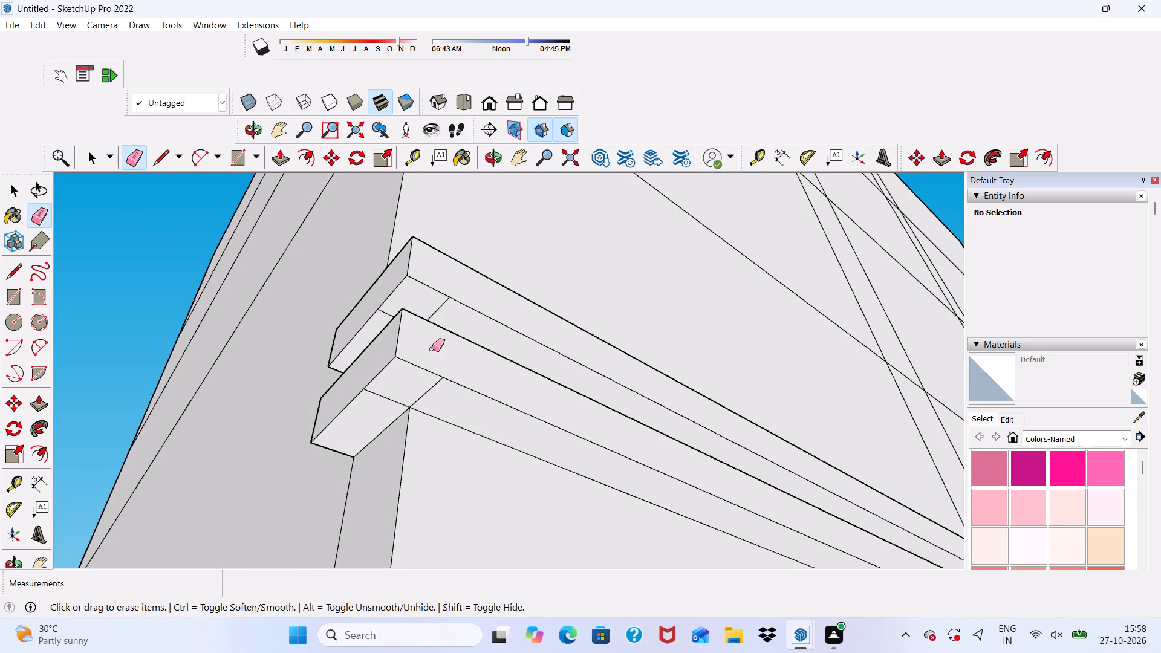
{"action": "scroll", "coordinate": [432, 349], "scroll_direction": "up", "scroll_amount": 5}
{"action": "scroll", "coordinate": [421, 411], "scroll_direction": "up", "scroll_amount": 4}
{"action": "left_click_drag", "start_coordinate": [421, 412], "coordinate": [423, 425]}
{"action": "left_click_drag", "start_coordinate": [359, 424], "coordinate": [343, 436]}
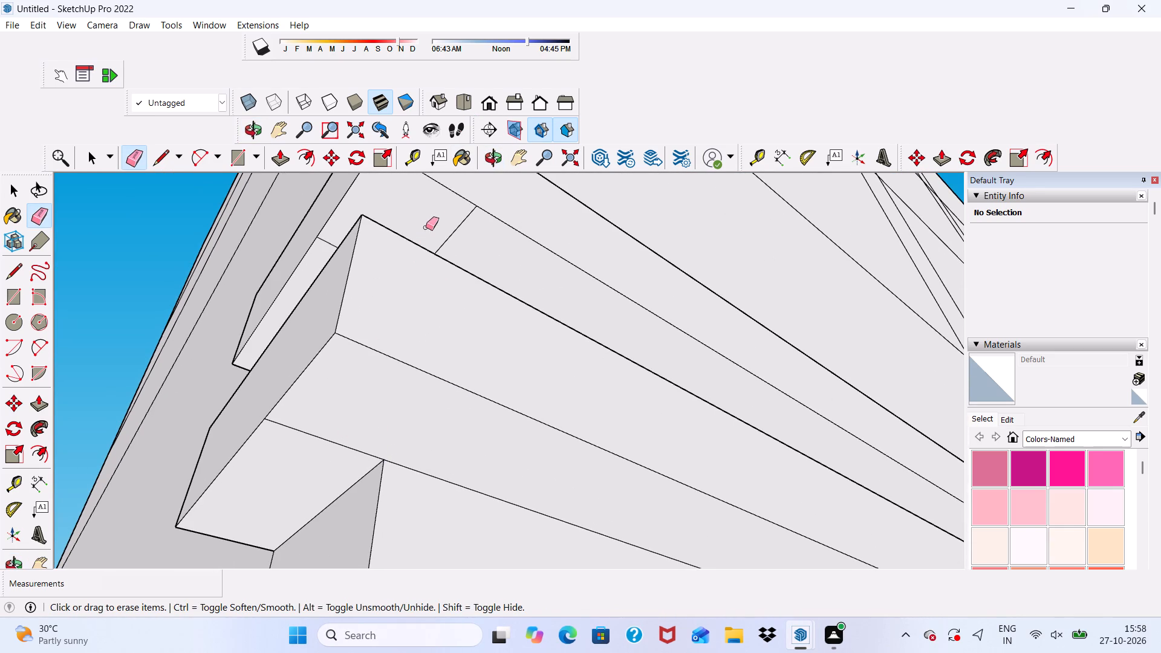
{"action": "left_click_drag", "start_coordinate": [356, 424], "coordinate": [340, 451]}
{"action": "scroll", "coordinate": [390, 333], "scroll_direction": "down", "scroll_amount": 5}
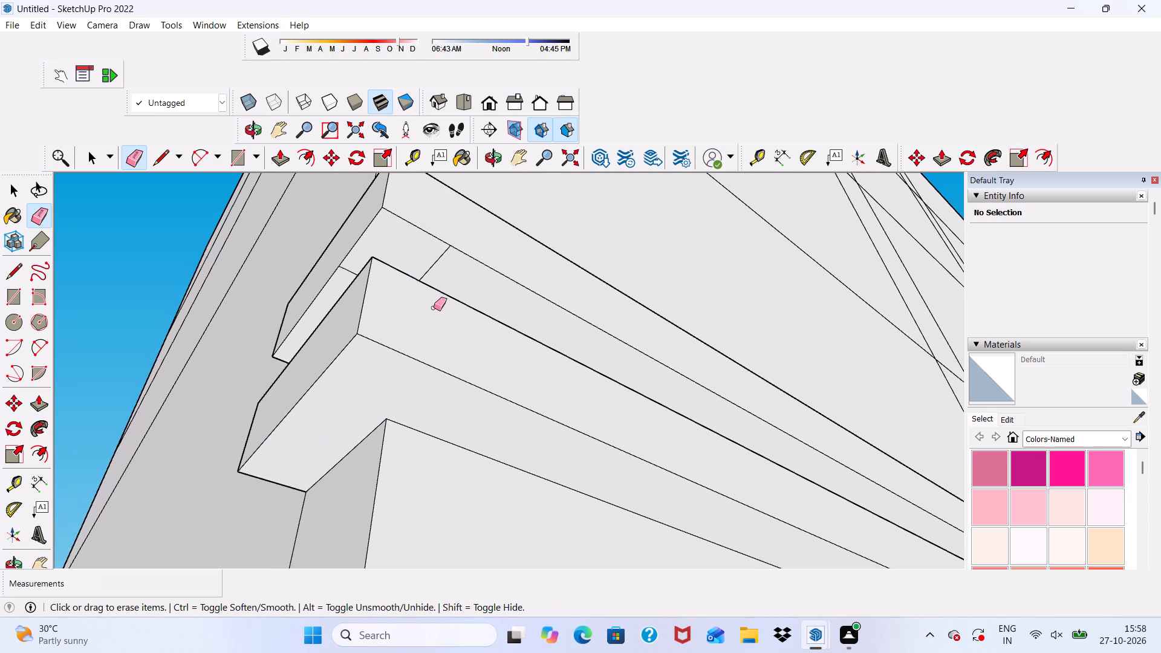
{"action": "middle_click_drag", "start_coordinate": [434, 303], "coordinate": [450, 378]}
{"action": "scroll", "coordinate": [398, 311], "scroll_direction": "up", "scroll_amount": 6}
{"action": "left_click_drag", "start_coordinate": [379, 275], "coordinate": [356, 284]}
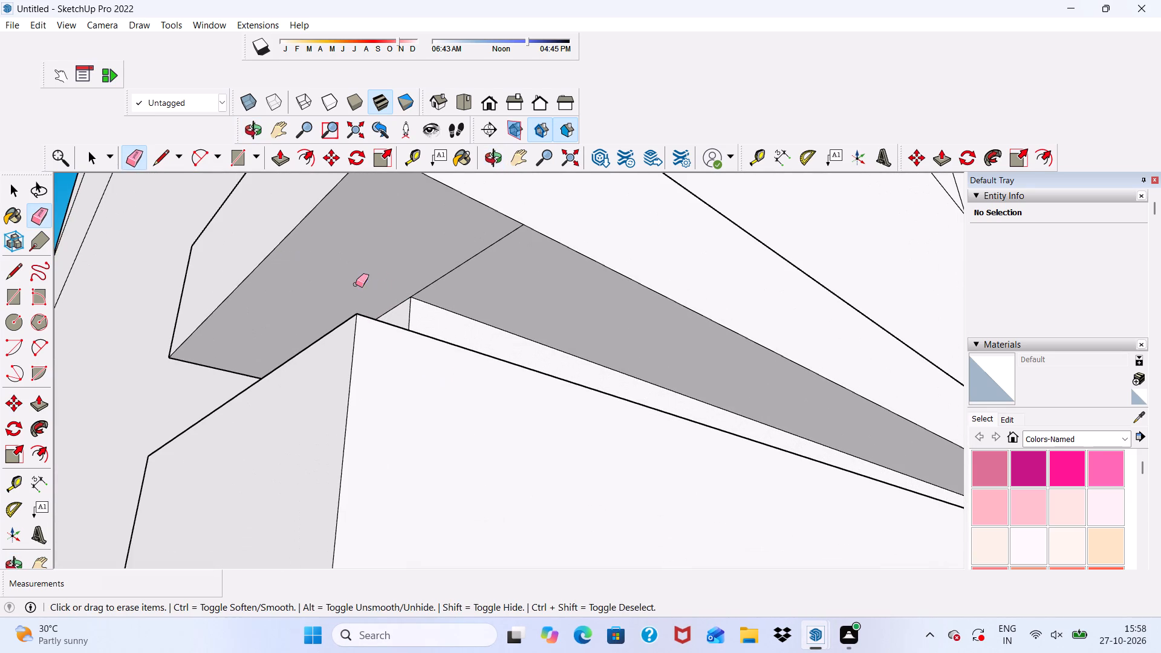
{"action": "left_click_drag", "start_coordinate": [453, 249], "coordinate": [473, 274]}
Push/Pull the upper band's end face on the arched-door side of the frame 3 5/8" outward.
{"action": "scroll", "coordinate": [242, 221], "scroll_direction": "down", "scroll_amount": 12}
{"action": "middle_click_drag", "start_coordinate": [351, 293], "coordinate": [160, 417]}
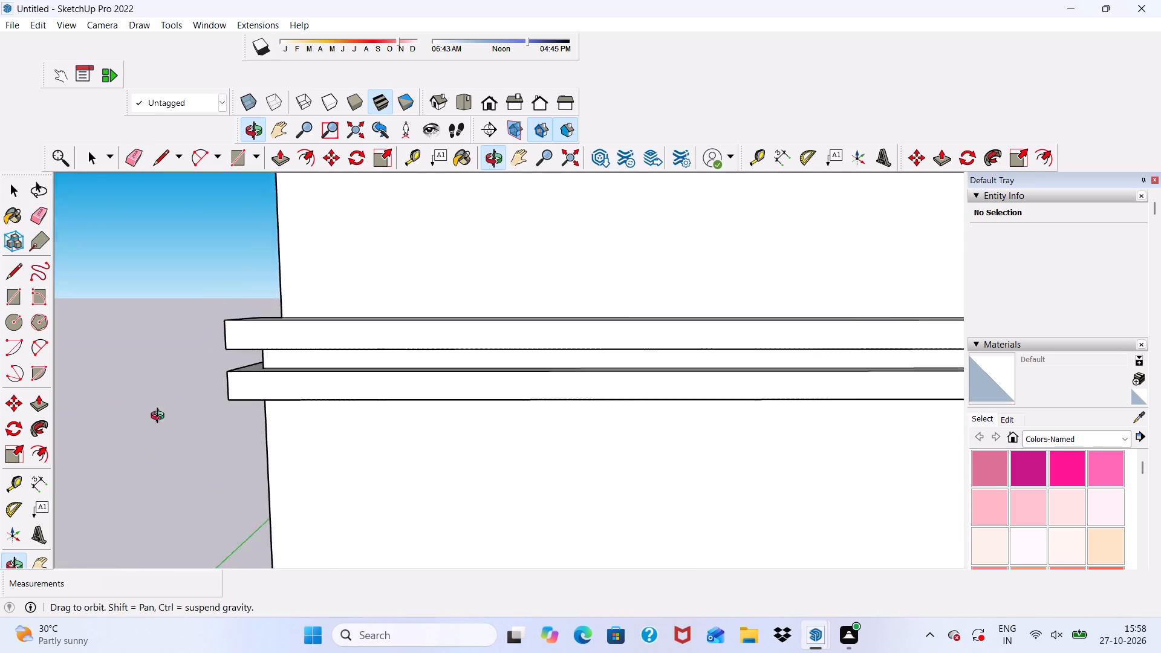
{"action": "middle_click_drag", "start_coordinate": [160, 417], "coordinate": [77, 474]}
{"action": "scroll", "coordinate": [354, 288], "scroll_direction": "down", "scroll_amount": 5}
{"action": "middle_click_drag", "start_coordinate": [381, 338], "coordinate": [431, 238]}
{"action": "scroll", "coordinate": [431, 238], "scroll_direction": "down", "scroll_amount": 5}
{"action": "middle_click_drag", "start_coordinate": [445, 299], "coordinate": [235, 395]}
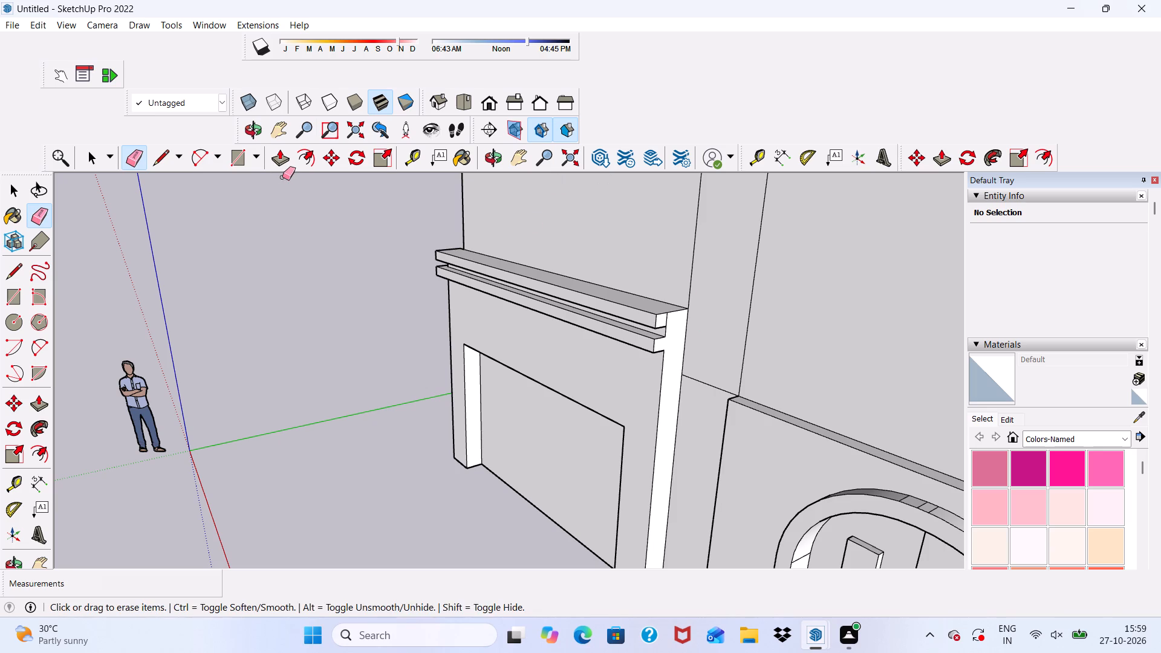
{"action": "left_click", "coordinate": [282, 161]}
{"action": "scroll", "coordinate": [764, 422], "scroll_direction": "up", "scroll_amount": 4}
{"action": "scroll", "coordinate": [582, 273], "scroll_direction": "up", "scroll_amount": 7}
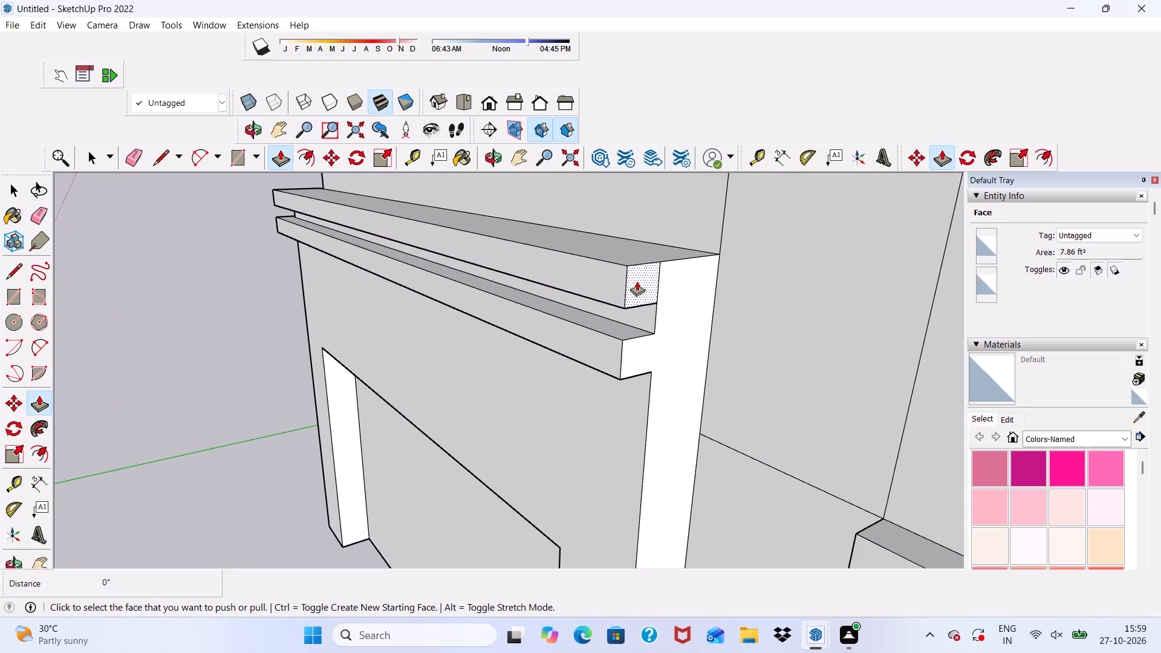
{"action": "left_click", "coordinate": [637, 281]}
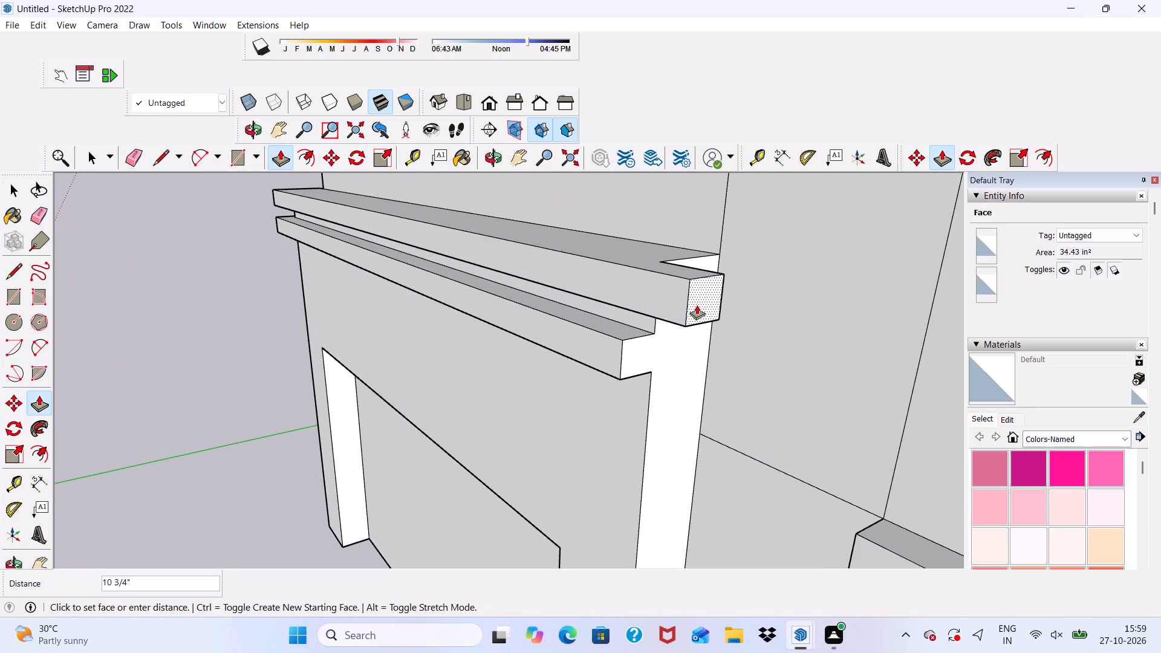
{"action": "middle_click_drag", "start_coordinate": [697, 305], "coordinate": [479, 336]}
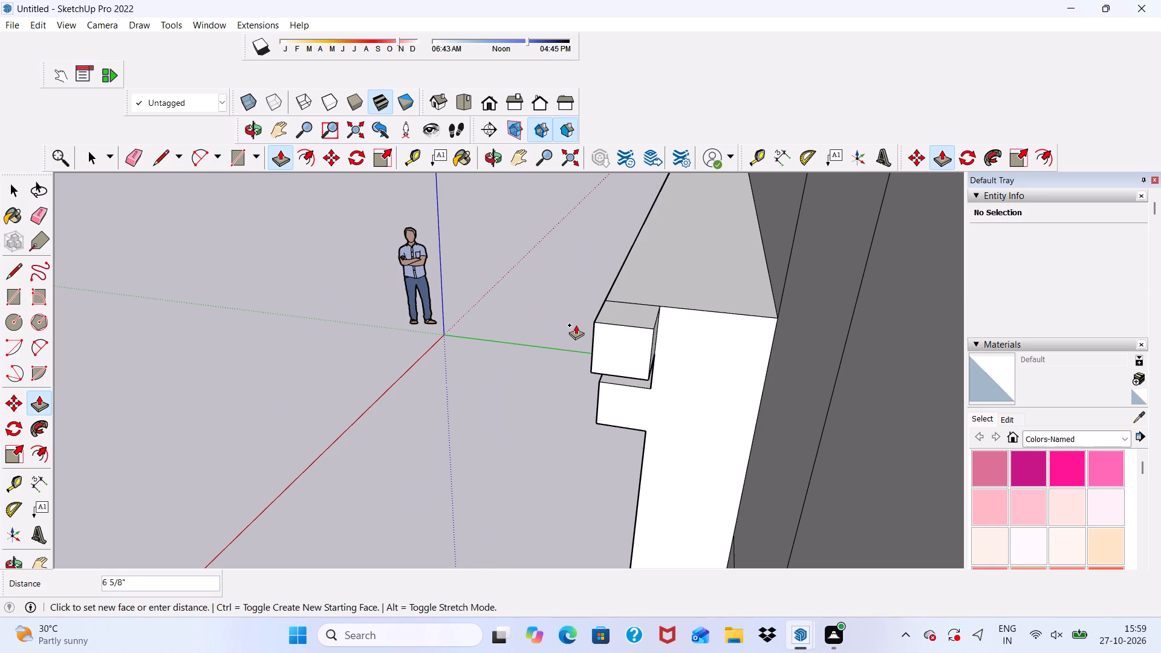
{"action": "left_click", "coordinate": [649, 342]}
Push/Pull the back face of the upper band's door-side end extension 1' back along the frame's side to the building wall.
{"action": "middle_click_drag", "start_coordinate": [654, 343], "coordinate": [580, 354]}
{"action": "scroll", "coordinate": [646, 334], "scroll_direction": "up", "scroll_amount": 1}
{"action": "scroll", "coordinate": [655, 324], "scroll_direction": "down", "scroll_amount": 5}
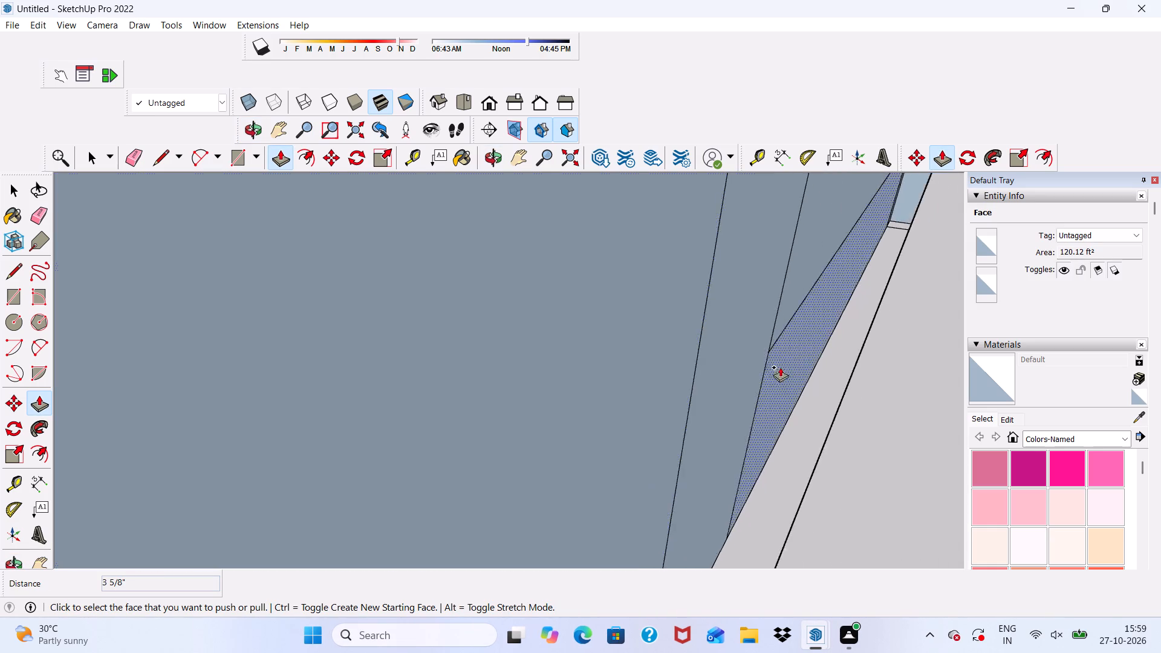
{"action": "scroll", "coordinate": [780, 367], "scroll_direction": "down", "scroll_amount": 13}
{"action": "scroll", "coordinate": [833, 292], "scroll_direction": "down", "scroll_amount": 20}
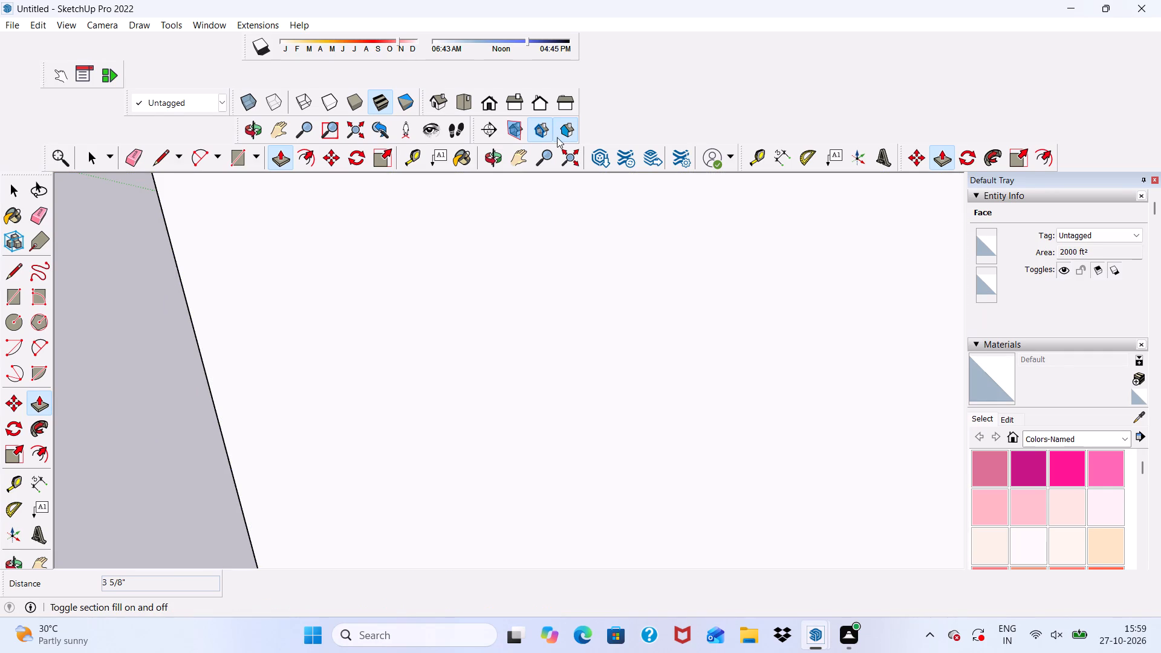
{"action": "left_click", "coordinate": [492, 108]}
{"action": "scroll", "coordinate": [495, 167], "scroll_direction": "down", "scroll_amount": 6}
{"action": "scroll", "coordinate": [585, 290], "scroll_direction": "up", "scroll_amount": 11}
{"action": "scroll", "coordinate": [548, 278], "scroll_direction": "down", "scroll_amount": 4}
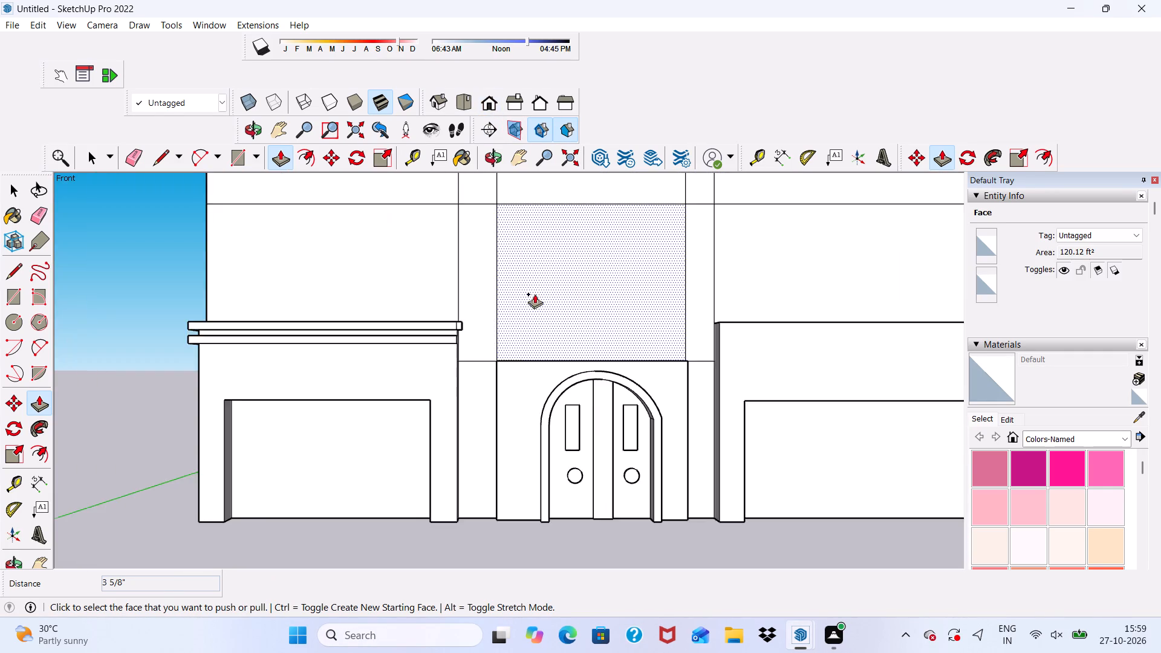
{"action": "middle_click_drag", "start_coordinate": [535, 294], "coordinate": [413, 396]}
{"action": "scroll", "coordinate": [425, 368], "scroll_direction": "up", "scroll_amount": 20}
{"action": "scroll", "coordinate": [425, 368], "scroll_direction": "up", "scroll_amount": 2}
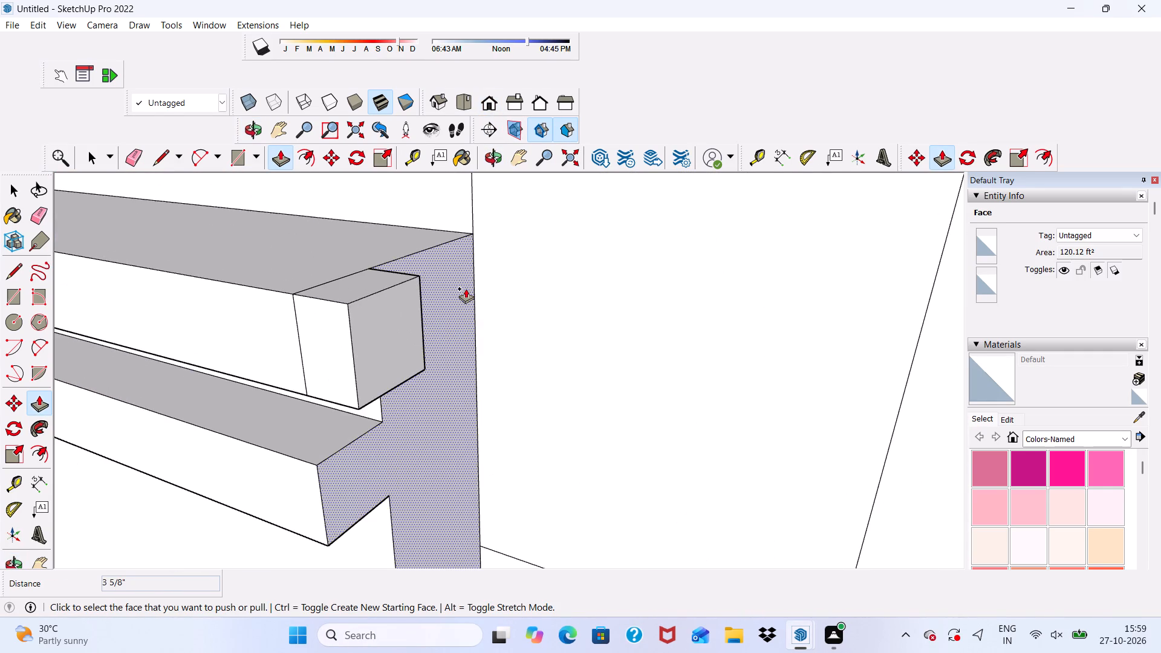
{"action": "middle_click_drag", "start_coordinate": [466, 288], "coordinate": [435, 357]}
{"action": "scroll", "coordinate": [427, 314], "scroll_direction": "up", "scroll_amount": 8}
{"action": "middle_click_drag", "start_coordinate": [412, 285], "coordinate": [408, 300]}
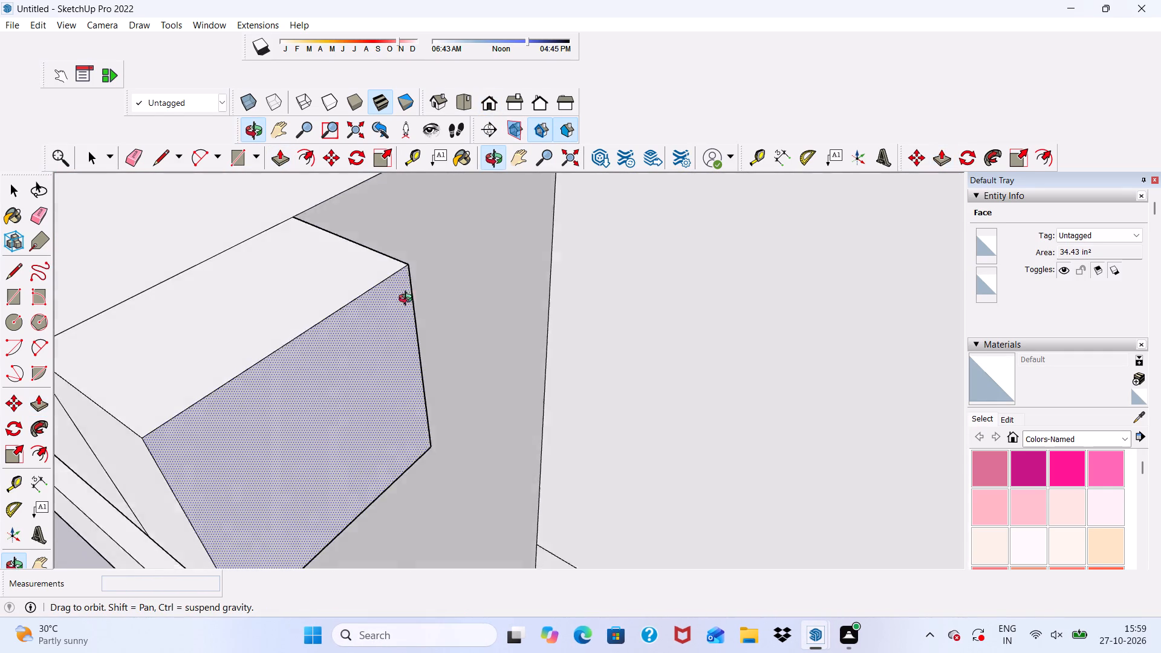
{"action": "middle_click_drag", "start_coordinate": [408, 300], "coordinate": [95, 230]}
{"action": "scroll", "coordinate": [518, 298], "scroll_direction": "up", "scroll_amount": 2}
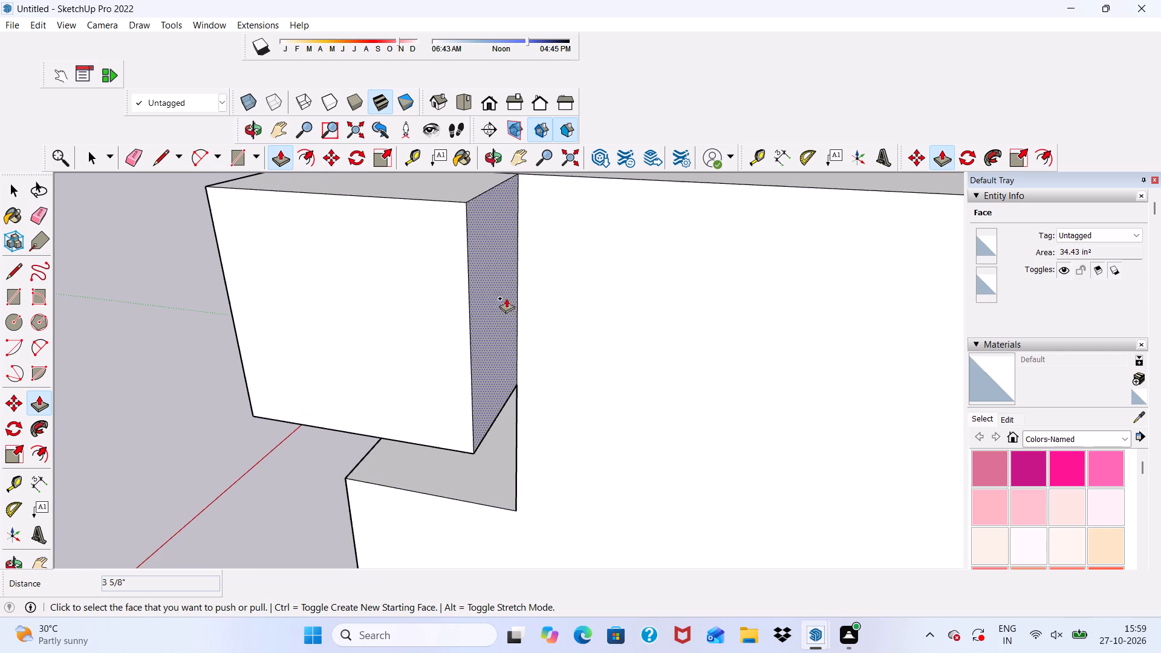
{"action": "scroll", "coordinate": [499, 298], "scroll_direction": "down", "scroll_amount": 1}
{"action": "left_click", "coordinate": [484, 305]}
{"action": "scroll", "coordinate": [571, 315], "scroll_direction": "down", "scroll_amount": 3}
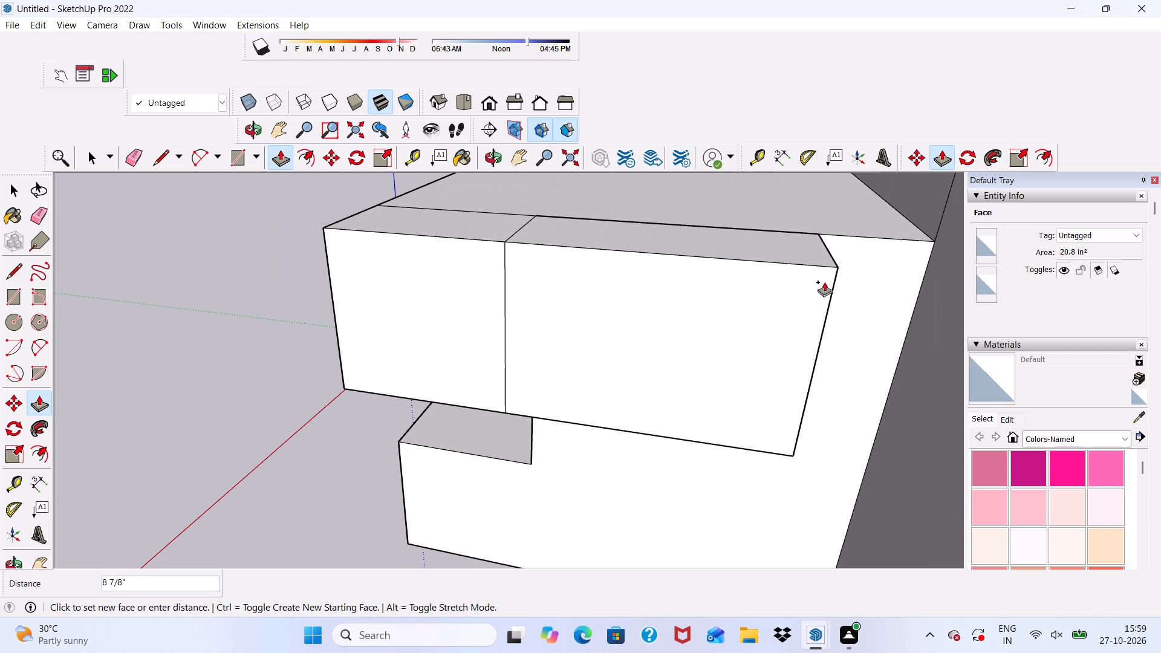
{"action": "left_click", "coordinate": [938, 231]}
Draw a vertical line about 5 3/4" long separating the lower band's door-side end face from the frame's side face.
{"action": "scroll", "coordinate": [784, 241], "scroll_direction": "down", "scroll_amount": 4}
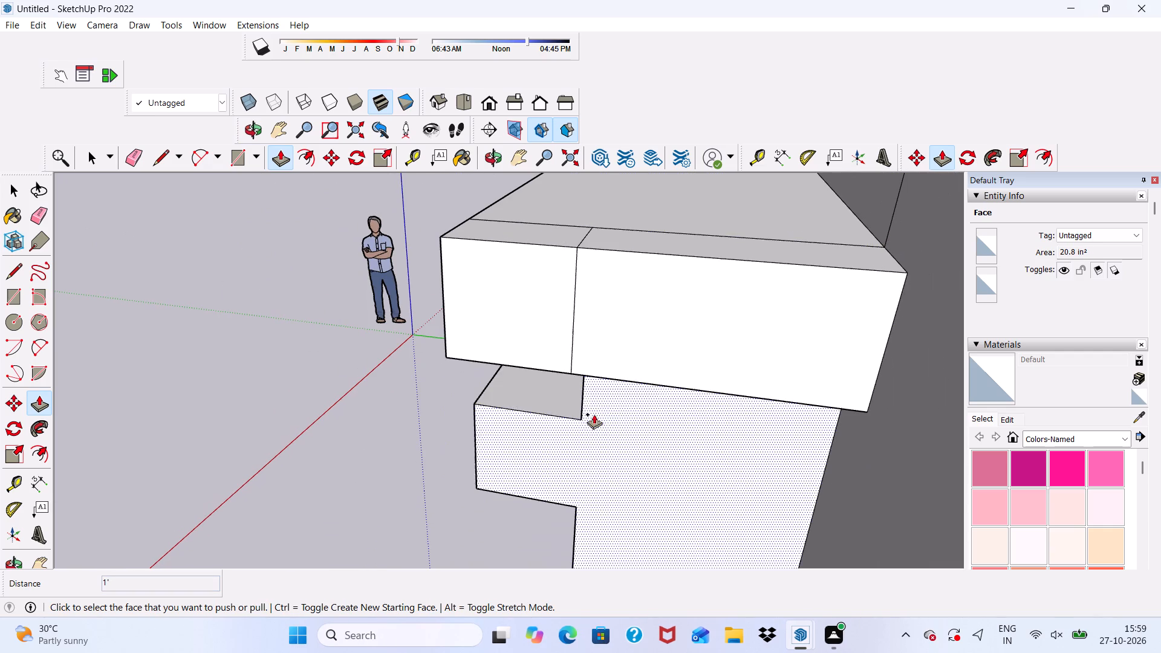
{"action": "left_click", "coordinate": [159, 151]}
{"action": "scroll", "coordinate": [434, 331], "scroll_direction": "down", "scroll_amount": 2}
{"action": "scroll", "coordinate": [535, 320], "scroll_direction": "down", "scroll_amount": 5}
{"action": "scroll", "coordinate": [591, 330], "scroll_direction": "down", "scroll_amount": 3}
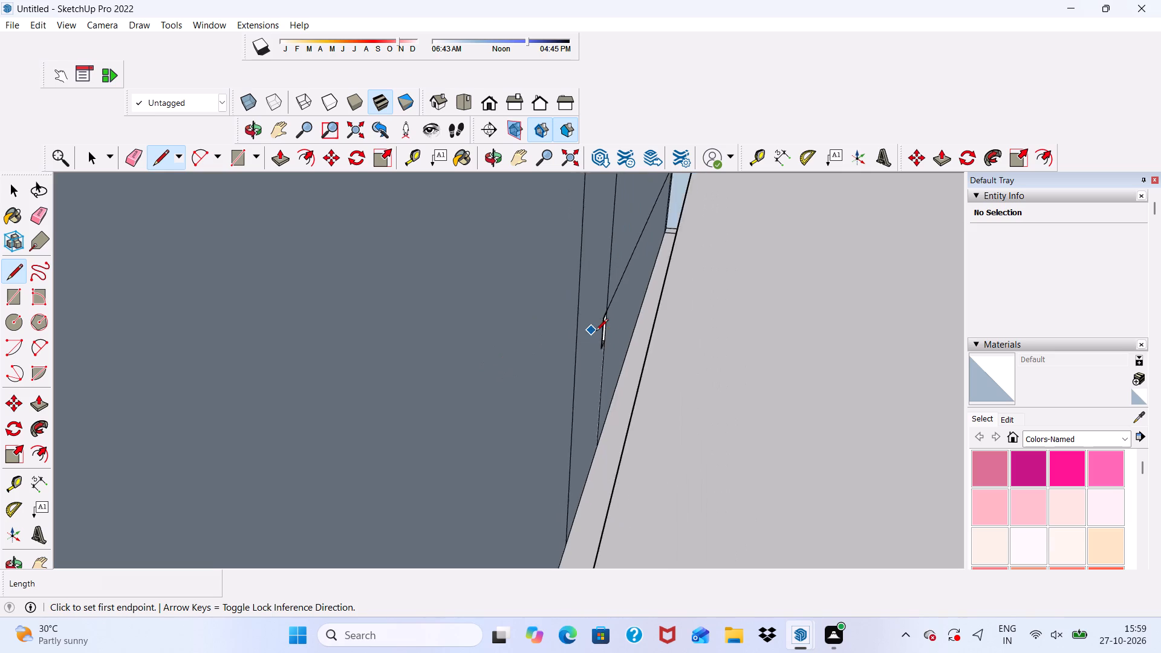
{"action": "scroll", "coordinate": [596, 332], "scroll_direction": "down", "scroll_amount": 20}
{"action": "scroll", "coordinate": [596, 332], "scroll_direction": "down", "scroll_amount": 16}
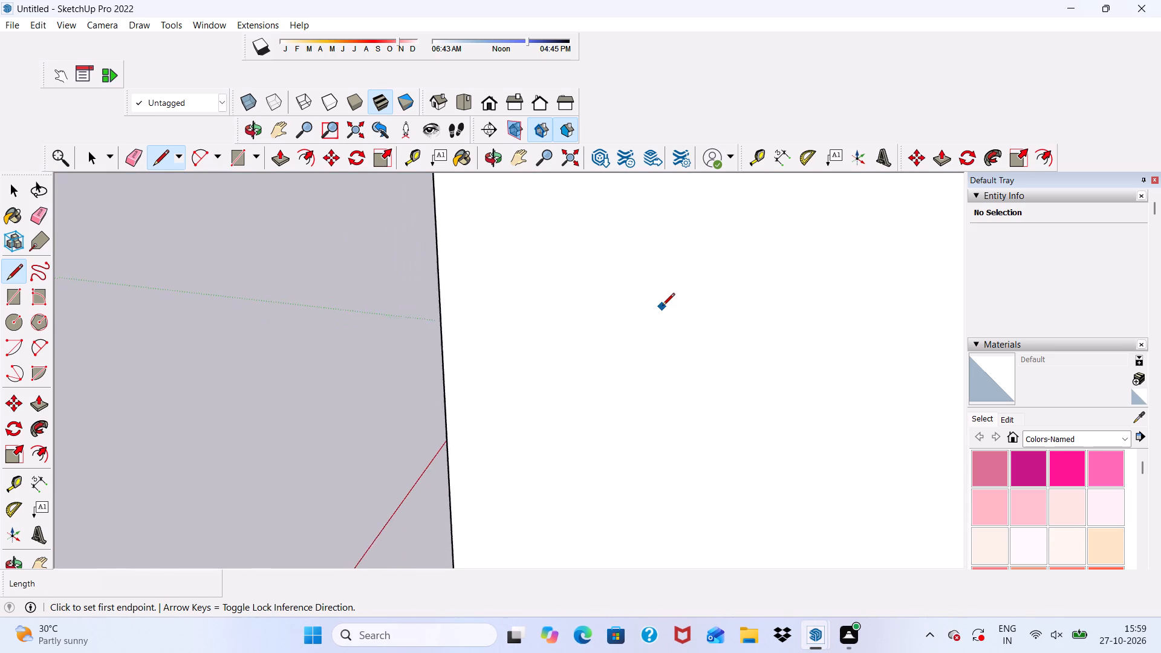
{"action": "scroll", "coordinate": [662, 307], "scroll_direction": "down", "scroll_amount": 11}
{"action": "middle_click_drag", "start_coordinate": [570, 376], "coordinate": [645, 333]}
{"action": "scroll", "coordinate": [615, 332], "scroll_direction": "up", "scroll_amount": 18}
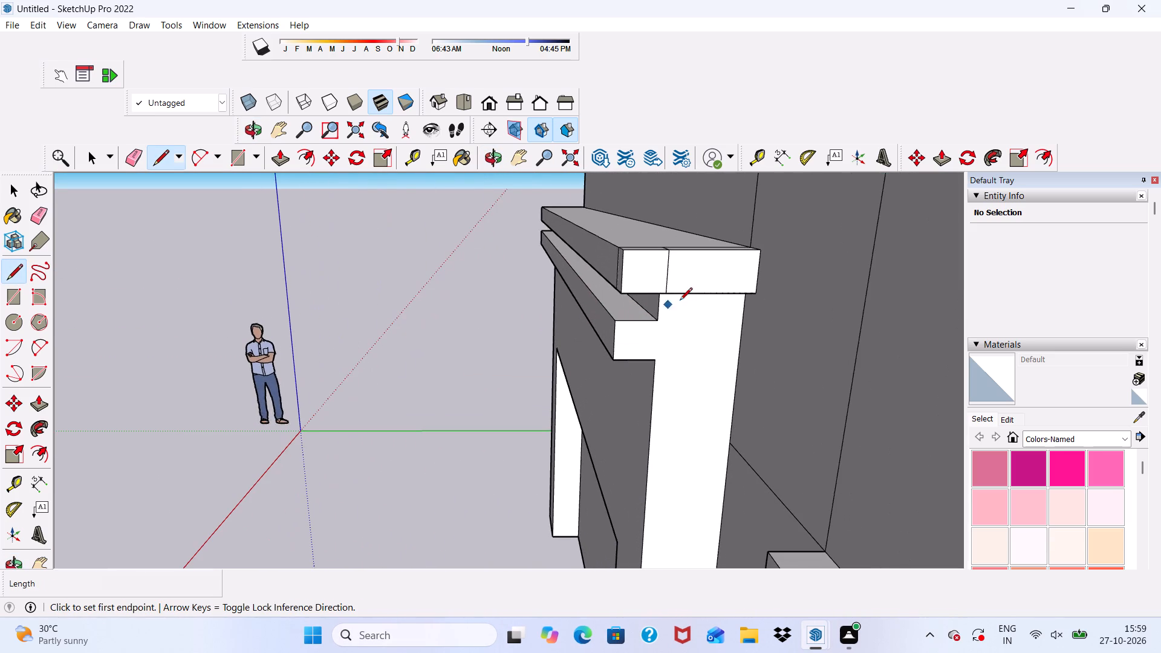
{"action": "left_click", "coordinate": [655, 319]}
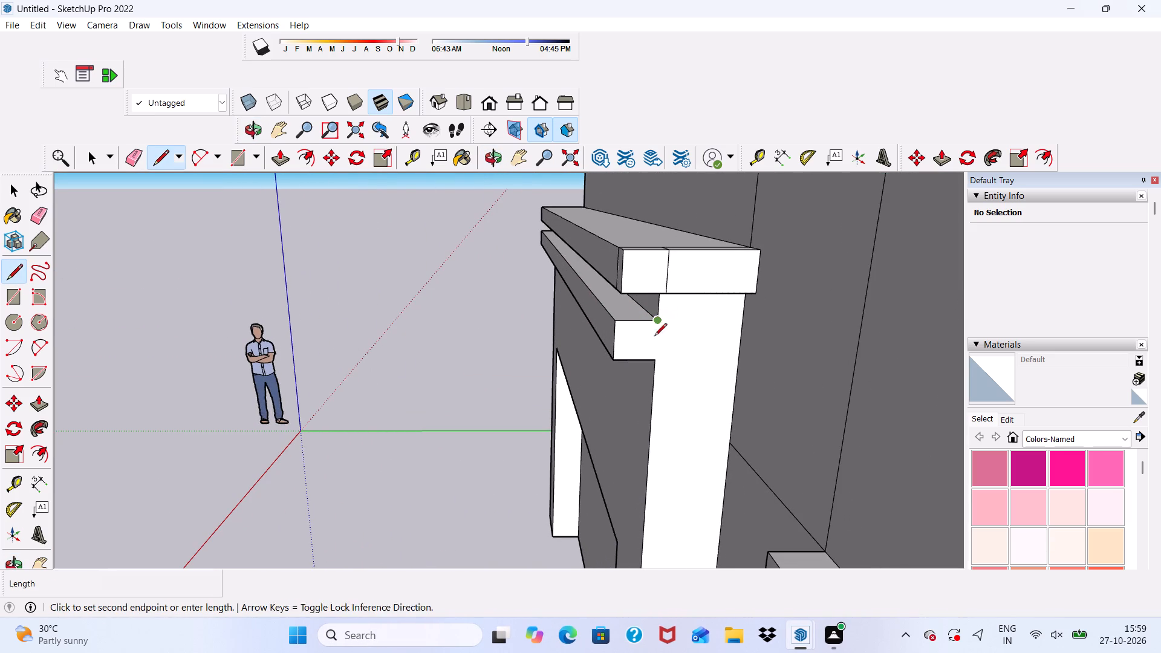
{"action": "left_click", "coordinate": [652, 358]}
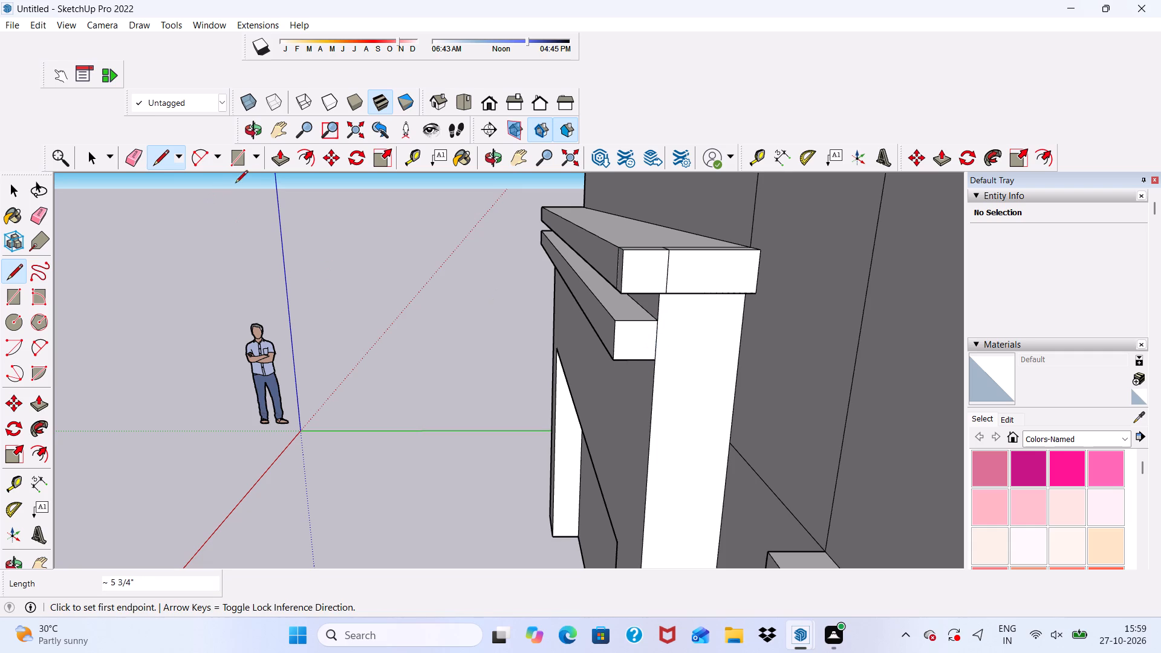
Push/Pull the lower band's end face on the arched-door side of the frame 3 1/4" outward.
{"action": "left_click", "coordinate": [275, 154]}
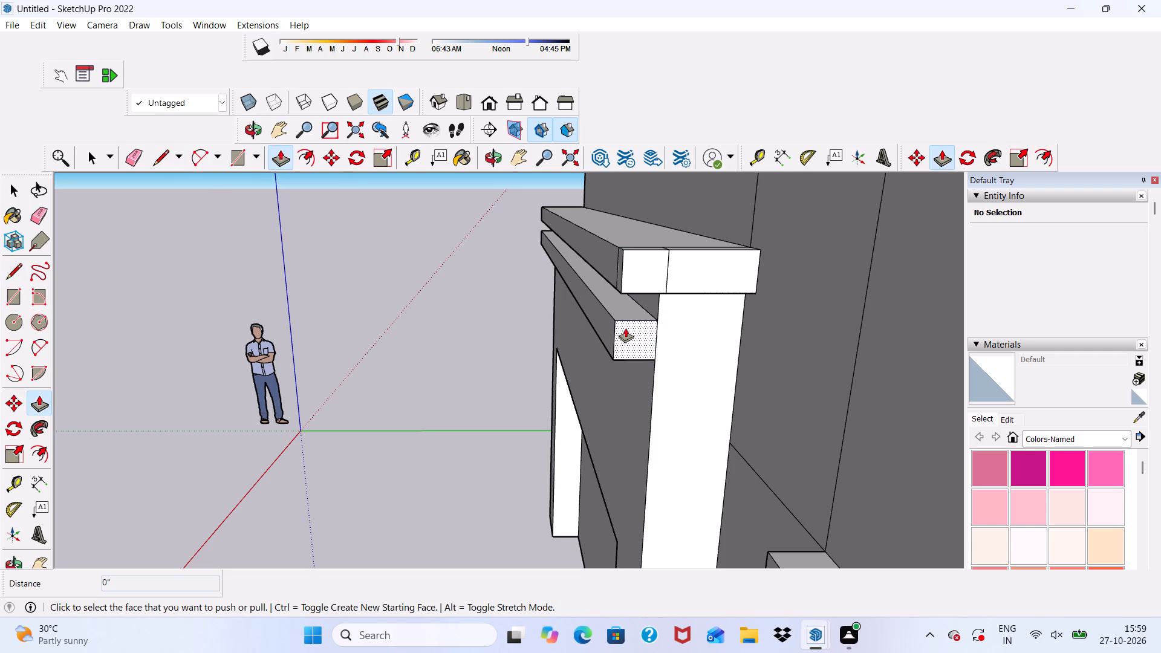
{"action": "left_click", "coordinate": [625, 328]}
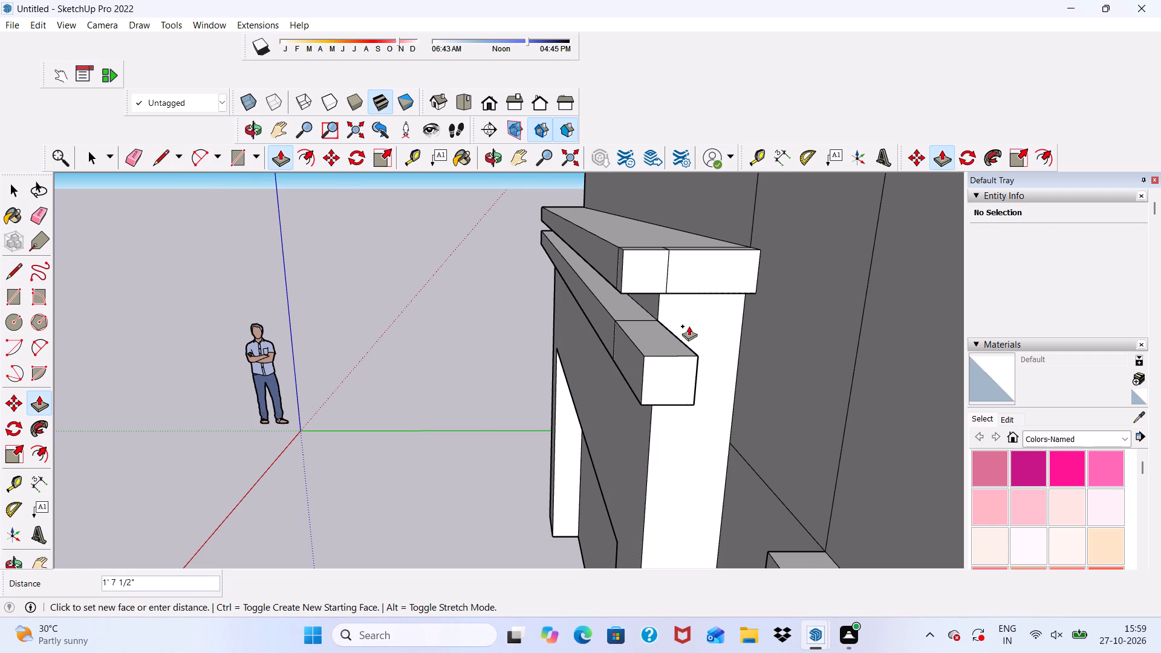
{"action": "scroll", "coordinate": [667, 287], "scroll_direction": "down", "scroll_amount": 3}
{"action": "middle_click_drag", "start_coordinate": [665, 291], "coordinate": [634, 337]}
{"action": "scroll", "coordinate": [634, 337], "scroll_direction": "up", "scroll_amount": 3}
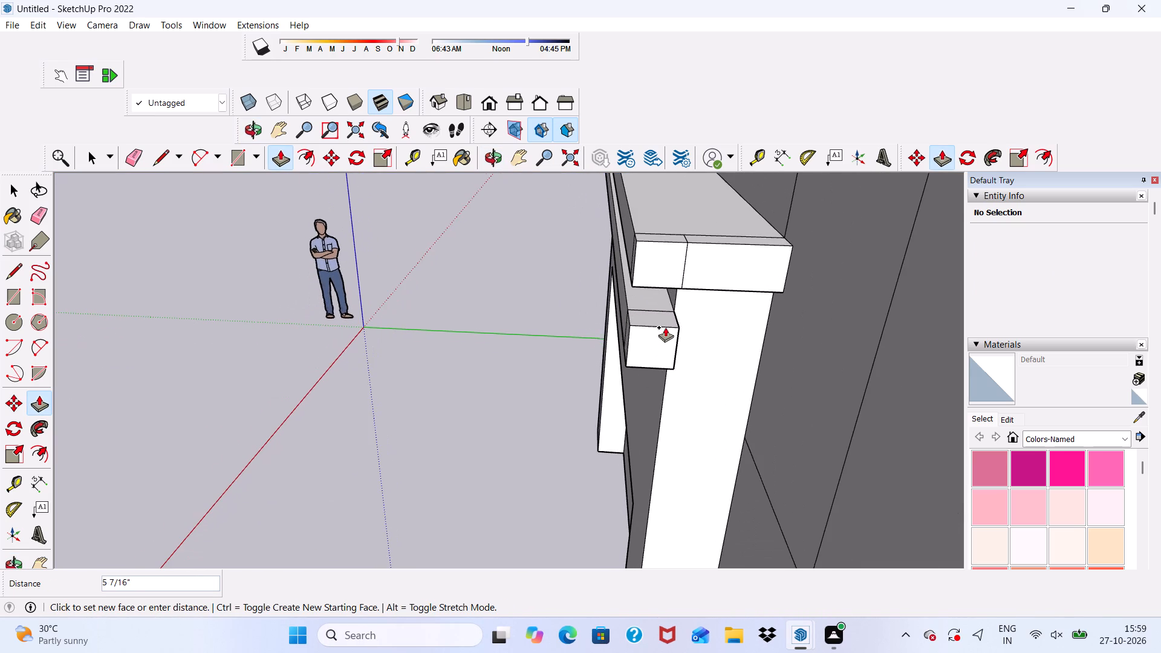
{"action": "scroll", "coordinate": [665, 327], "scroll_direction": "up", "scroll_amount": 4}
{"action": "left_click", "coordinate": [667, 316]}
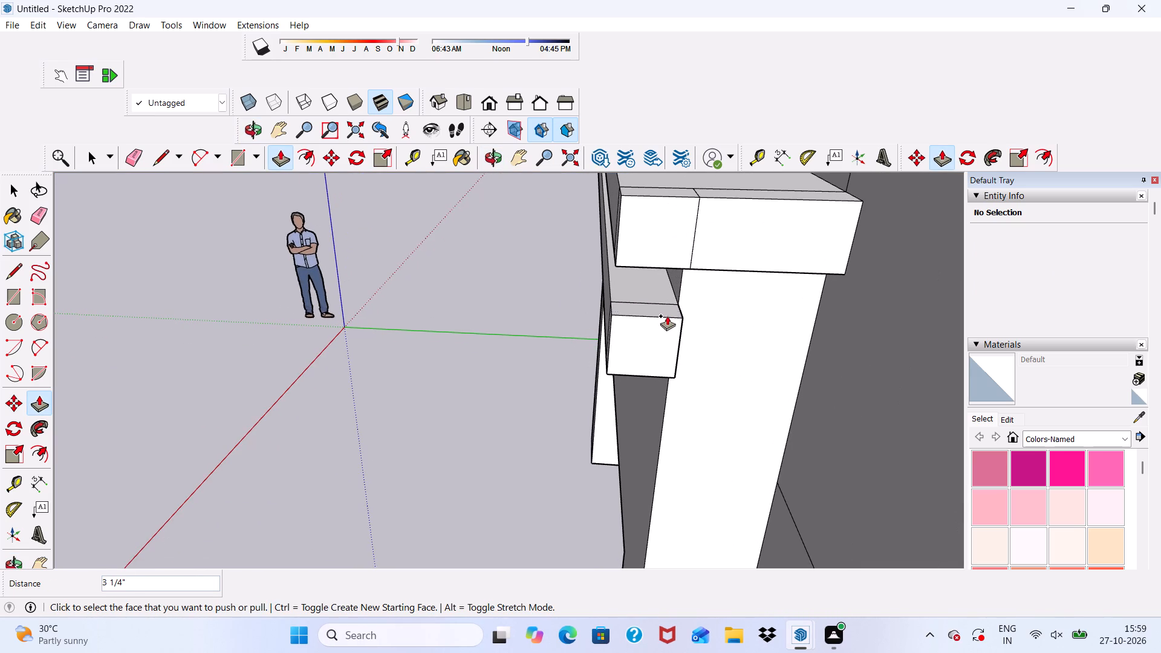
Push/Pull the back face of the lower band's door-side end extension 1' back along the frame's side to the building wall.
{"action": "scroll", "coordinate": [698, 319], "scroll_direction": "up", "scroll_amount": 5}
{"action": "scroll", "coordinate": [700, 322], "scroll_direction": "down", "scroll_amount": 1}
{"action": "middle_click_drag", "start_coordinate": [700, 326], "coordinate": [598, 329]}
{"action": "scroll", "coordinate": [685, 352], "scroll_direction": "up", "scroll_amount": 6}
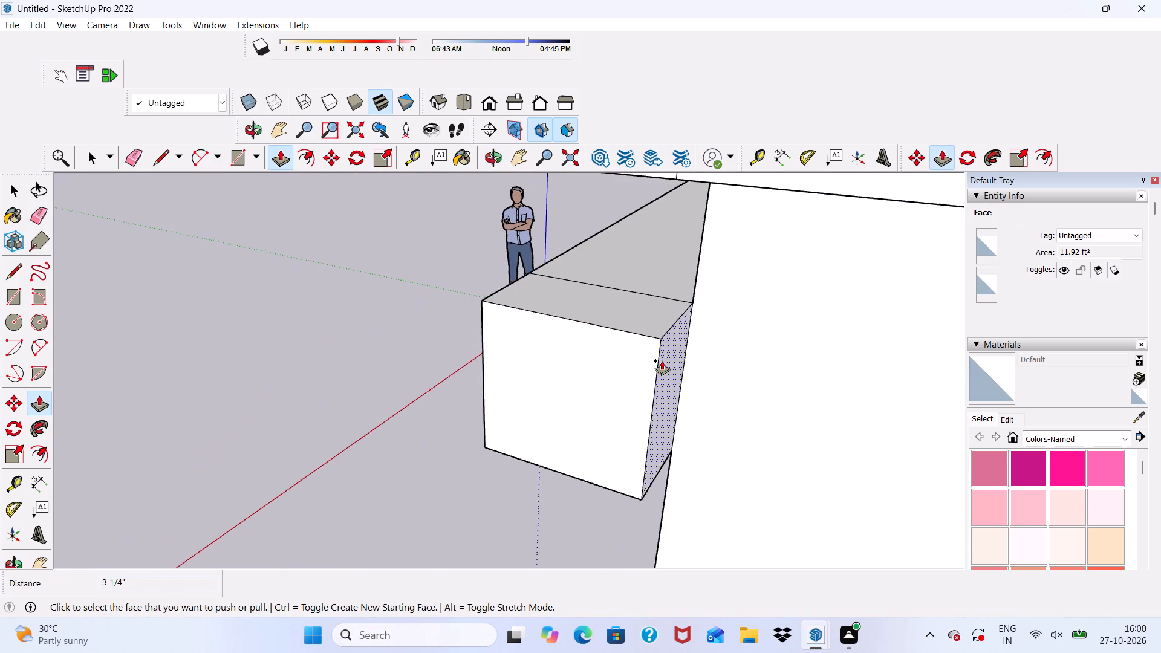
{"action": "scroll", "coordinate": [662, 360], "scroll_direction": "up", "scroll_amount": 1}
{"action": "left_click", "coordinate": [661, 360]}
{"action": "scroll", "coordinate": [741, 337], "scroll_direction": "down", "scroll_amount": 5}
{"action": "scroll", "coordinate": [759, 284], "scroll_direction": "down", "scroll_amount": 5}
{"action": "scroll", "coordinate": [836, 296], "scroll_direction": "down", "scroll_amount": 5}
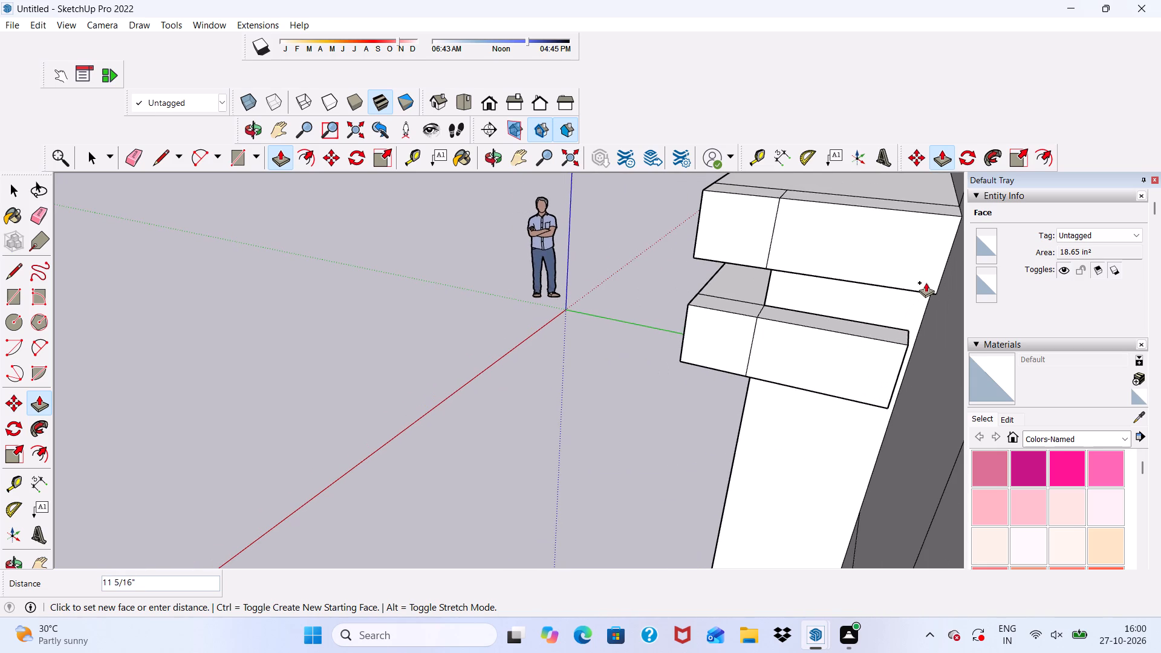
{"action": "left_click", "coordinate": [937, 289]}
{"action": "scroll", "coordinate": [909, 307], "scroll_direction": "down", "scroll_amount": 3}
{"action": "middle_click_drag", "start_coordinate": [888, 349], "coordinate": [937, 311]}
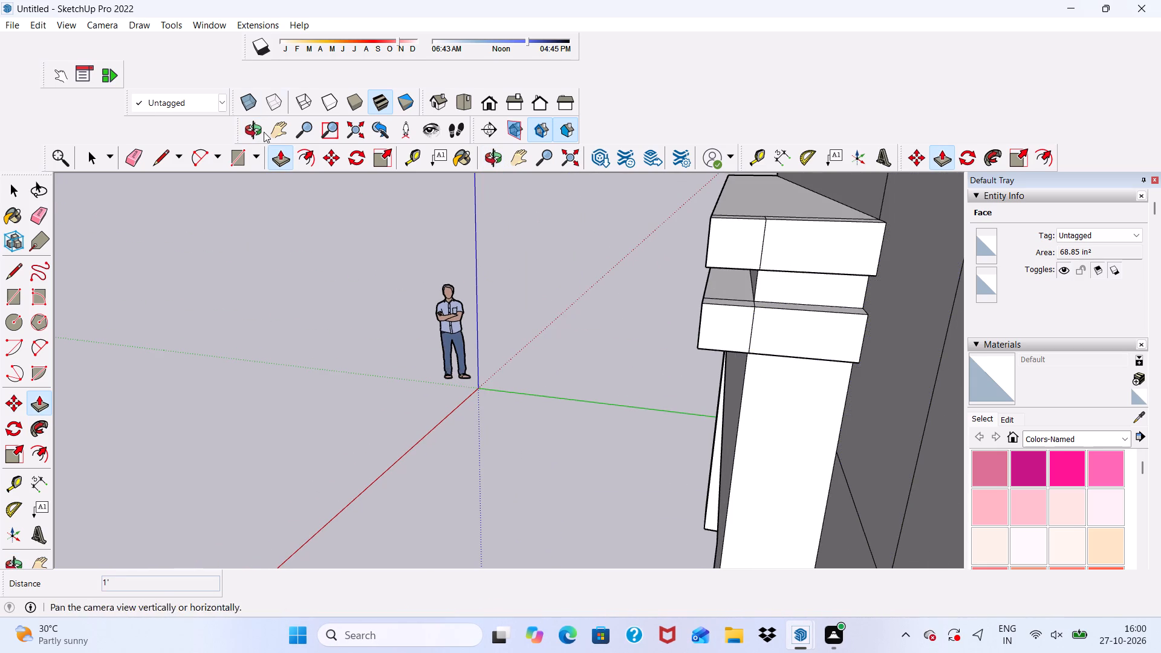
Erase the leftover seam lines on the end face and top of the lower band at the door-side corner.
{"action": "left_click", "coordinate": [132, 158]}
{"action": "scroll", "coordinate": [750, 331], "scroll_direction": "up", "scroll_amount": 6}
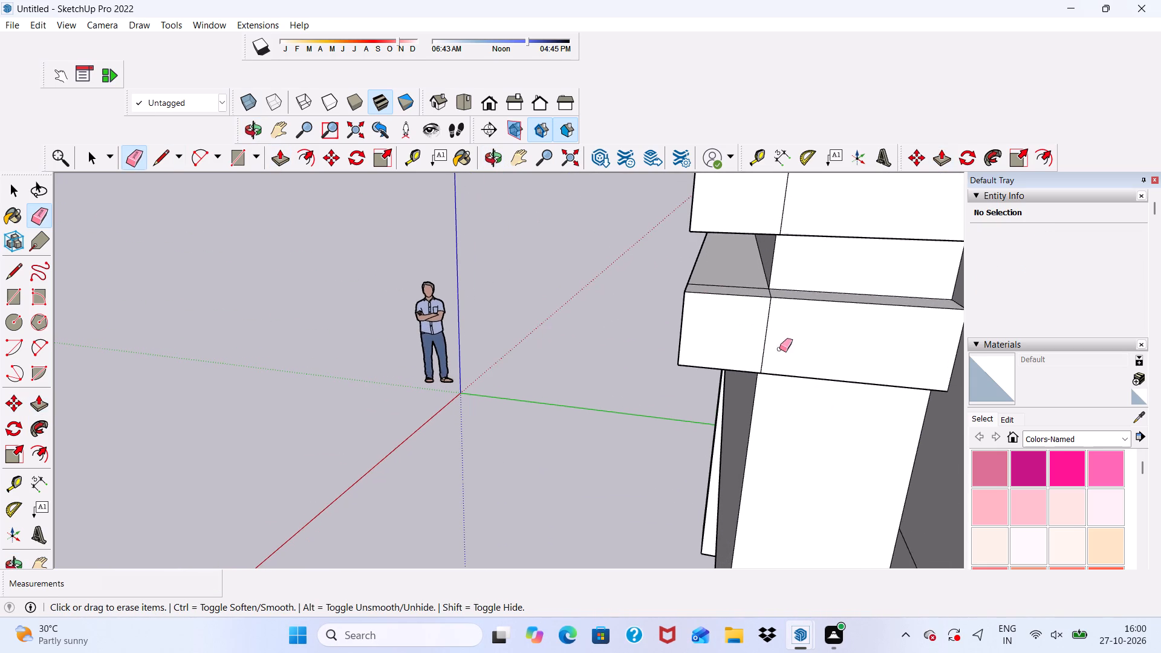
{"action": "left_click_drag", "start_coordinate": [761, 320], "coordinate": [767, 327]}
{"action": "middle_click_drag", "start_coordinate": [766, 310], "coordinate": [798, 374]}
{"action": "scroll", "coordinate": [749, 293], "scroll_direction": "up", "scroll_amount": 4}
{"action": "left_click_drag", "start_coordinate": [735, 249], "coordinate": [735, 258]}
{"action": "left_click_drag", "start_coordinate": [741, 261], "coordinate": [755, 267]}
{"action": "left_click_drag", "start_coordinate": [760, 267], "coordinate": [781, 276]}
Erase the leftover seam lines on the underside and front face of the lower band at the door-side corner.
{"action": "scroll", "coordinate": [779, 288], "scroll_direction": "down", "scroll_amount": 4}
{"action": "middle_click_drag", "start_coordinate": [777, 337], "coordinate": [804, 255]}
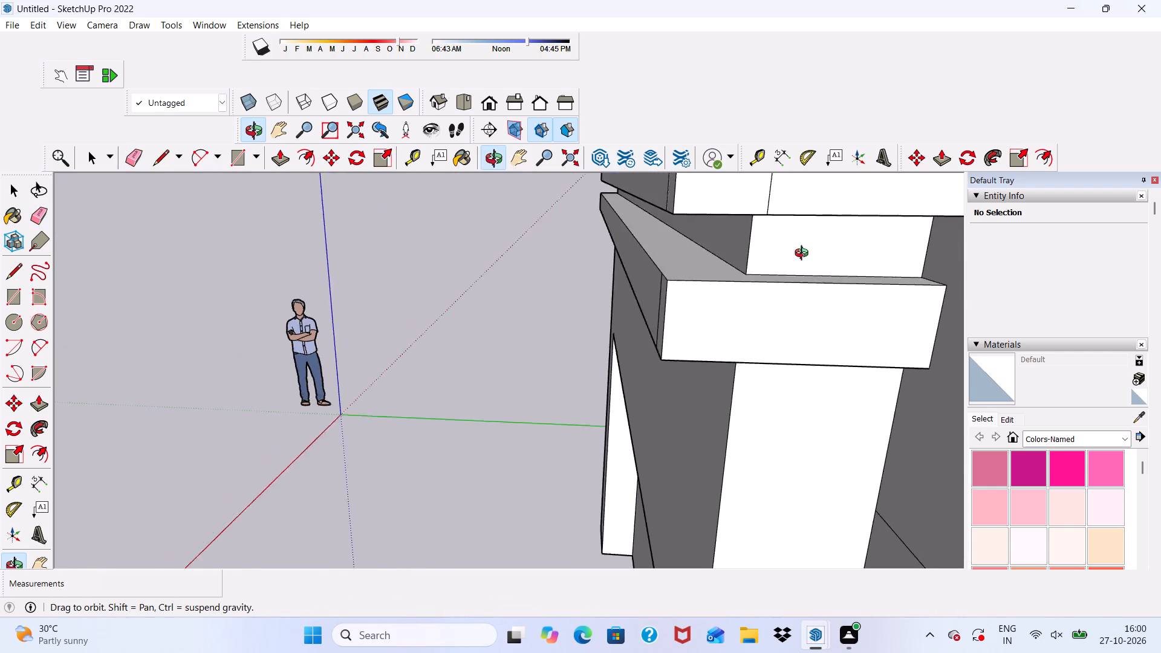
{"action": "middle_click_drag", "start_coordinate": [804, 255], "coordinate": [807, 241]}
{"action": "middle_click_drag", "start_coordinate": [807, 293], "coordinate": [843, 127]}
{"action": "scroll", "coordinate": [695, 374], "scroll_direction": "up", "scroll_amount": 5}
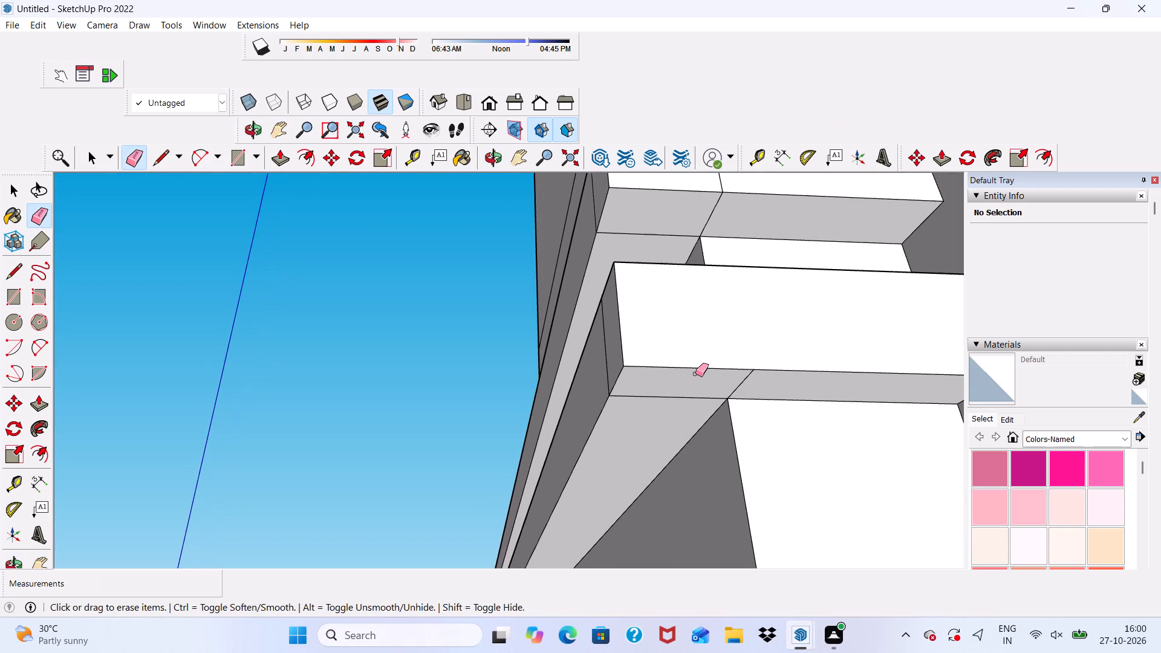
{"action": "left_click_drag", "start_coordinate": [692, 382], "coordinate": [690, 400]}
{"action": "left_click", "coordinate": [740, 379]}
{"action": "left_click", "coordinate": [743, 379]}
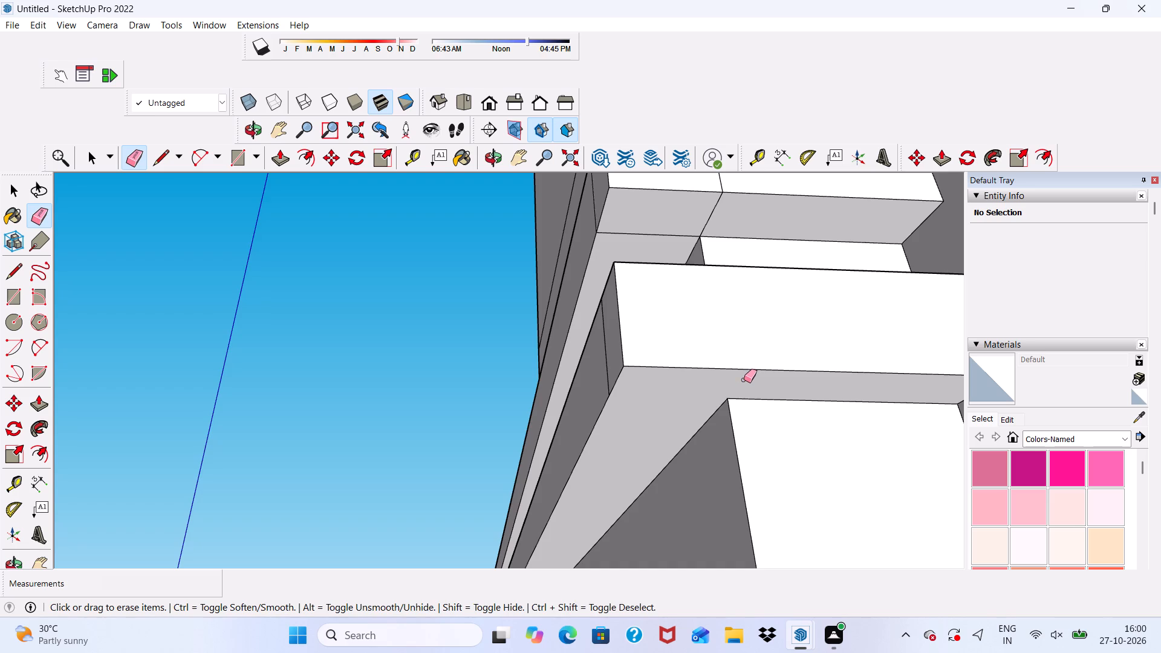
{"action": "middle_click_drag", "start_coordinate": [744, 380], "coordinate": [862, 469]}
{"action": "left_click_drag", "start_coordinate": [596, 357], "coordinate": [622, 368]}
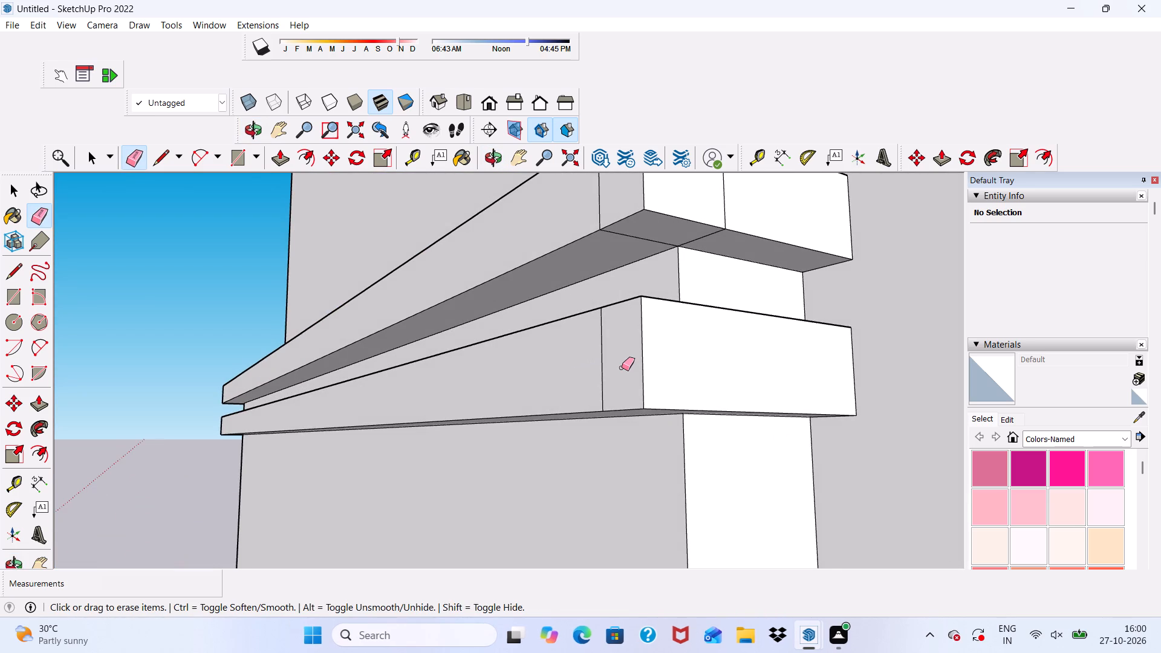
{"action": "scroll", "coordinate": [613, 366], "scroll_direction": "up", "scroll_amount": 1}
{"action": "left_click_drag", "start_coordinate": [602, 366], "coordinate": [588, 373]}
{"action": "middle_click_drag", "start_coordinate": [613, 351], "coordinate": [550, 476]}
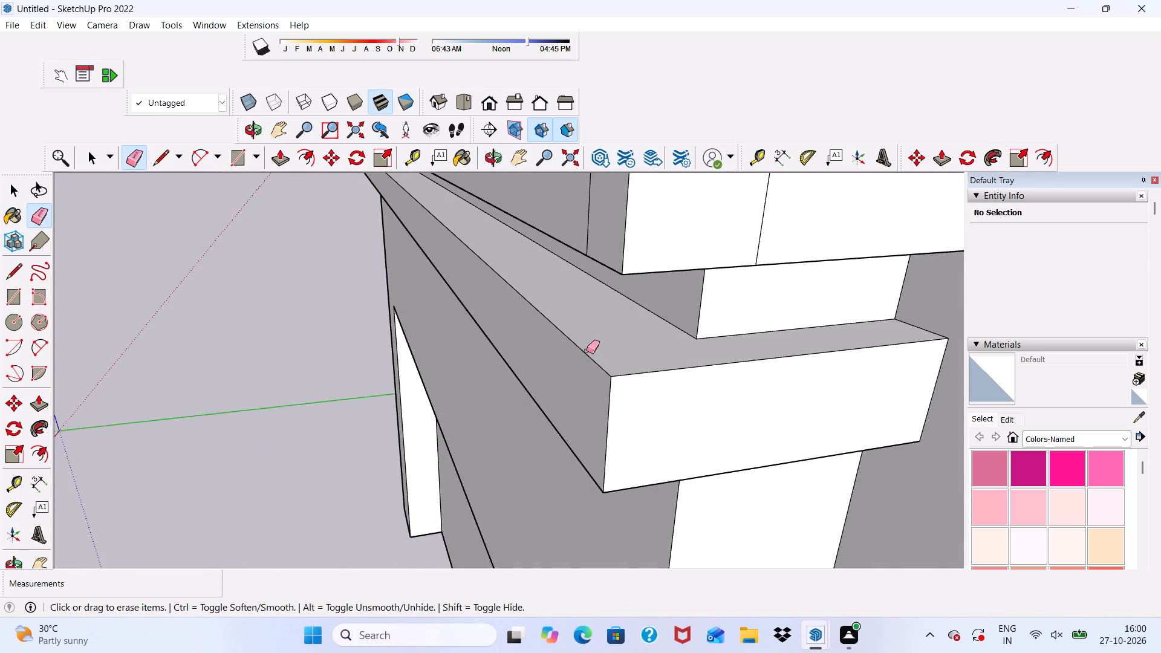
Erase the leftover seam lines on the top, end and front faces of the upper band at the door-side corner.
{"action": "scroll", "coordinate": [597, 333], "scroll_direction": "down", "scroll_amount": 10}
{"action": "scroll", "coordinate": [634, 259], "scroll_direction": "up", "scroll_amount": 9}
{"action": "left_click_drag", "start_coordinate": [645, 222], "coordinate": [718, 228]}
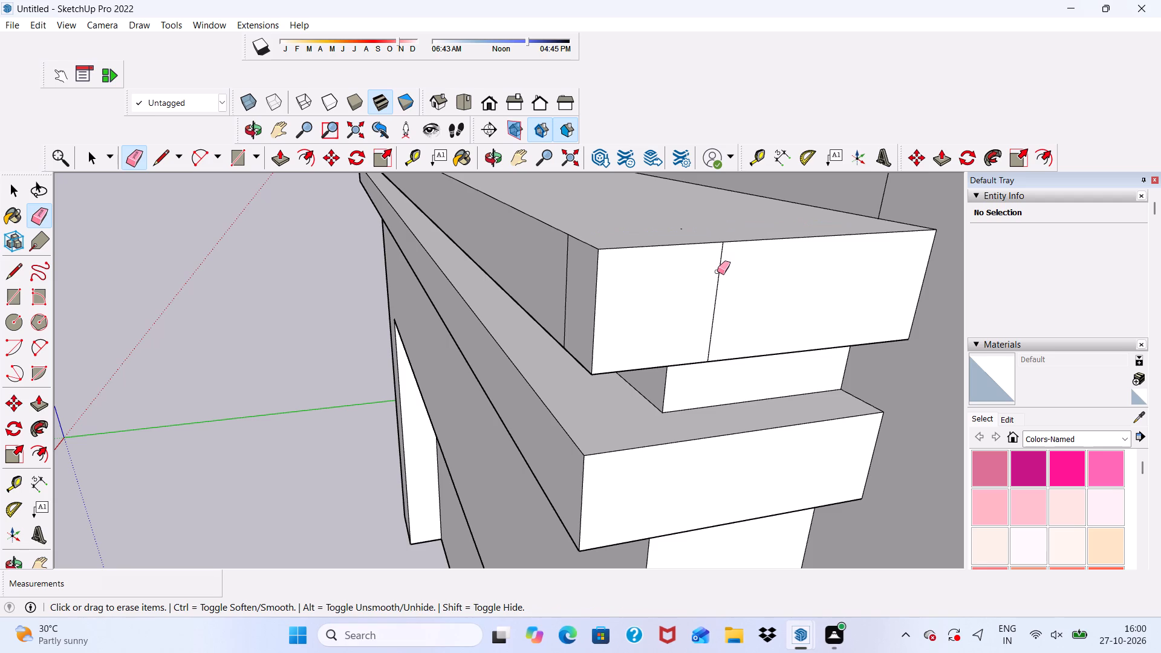
{"action": "left_click_drag", "start_coordinate": [717, 271], "coordinate": [717, 277]}
{"action": "scroll", "coordinate": [682, 293], "scroll_direction": "down", "scroll_amount": 1}
{"action": "middle_click_drag", "start_coordinate": [681, 293], "coordinate": [838, 250]}
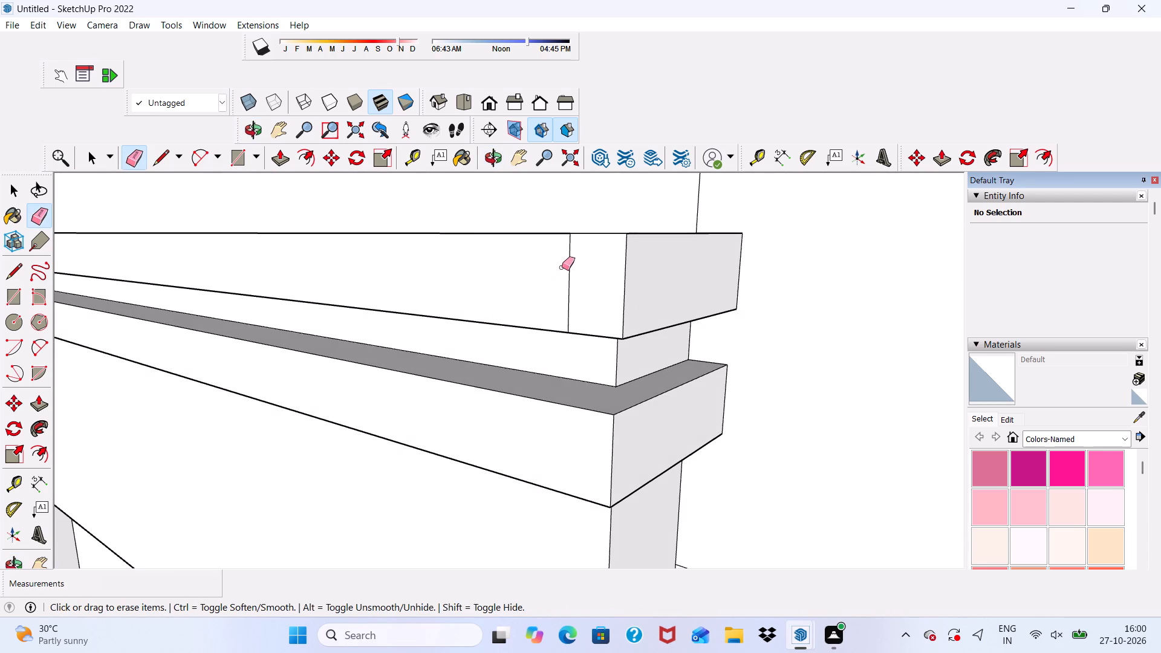
{"action": "left_click", "coordinate": [562, 267]}
{"action": "scroll", "coordinate": [561, 273], "scroll_direction": "up", "scroll_amount": 5}
{"action": "left_click_drag", "start_coordinate": [571, 245], "coordinate": [579, 254]}
Erase the leftover seam lines on the underside of the upper band at the door-side corner.
{"action": "scroll", "coordinate": [605, 309], "scroll_direction": "down", "scroll_amount": 1}
{"action": "middle_click_drag", "start_coordinate": [625, 341], "coordinate": [626, 196]}
{"action": "scroll", "coordinate": [626, 293], "scroll_direction": "up", "scroll_amount": 3}
{"action": "left_click_drag", "start_coordinate": [626, 293], "coordinate": [588, 311]}
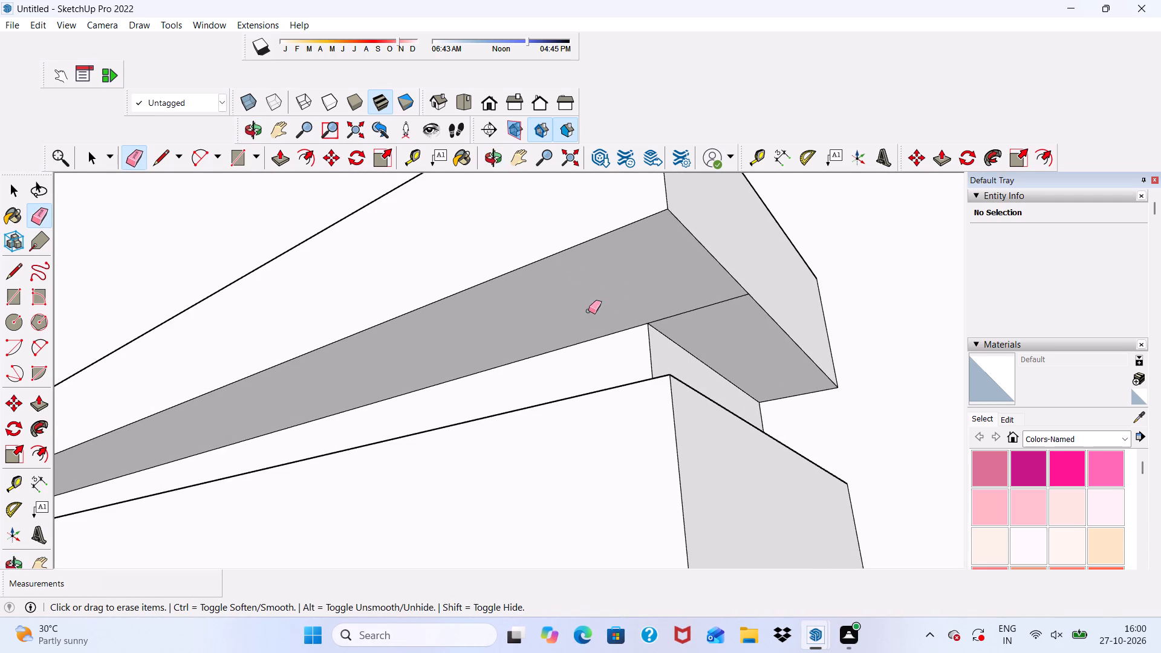
{"action": "left_click_drag", "start_coordinate": [699, 297], "coordinate": [707, 320]}
{"action": "scroll", "coordinate": [666, 292], "scroll_direction": "down", "scroll_amount": 11}
{"action": "scroll", "coordinate": [686, 276], "scroll_direction": "up", "scroll_amount": 1}
{"action": "scroll", "coordinate": [686, 276], "scroll_direction": "down", "scroll_amount": 3}
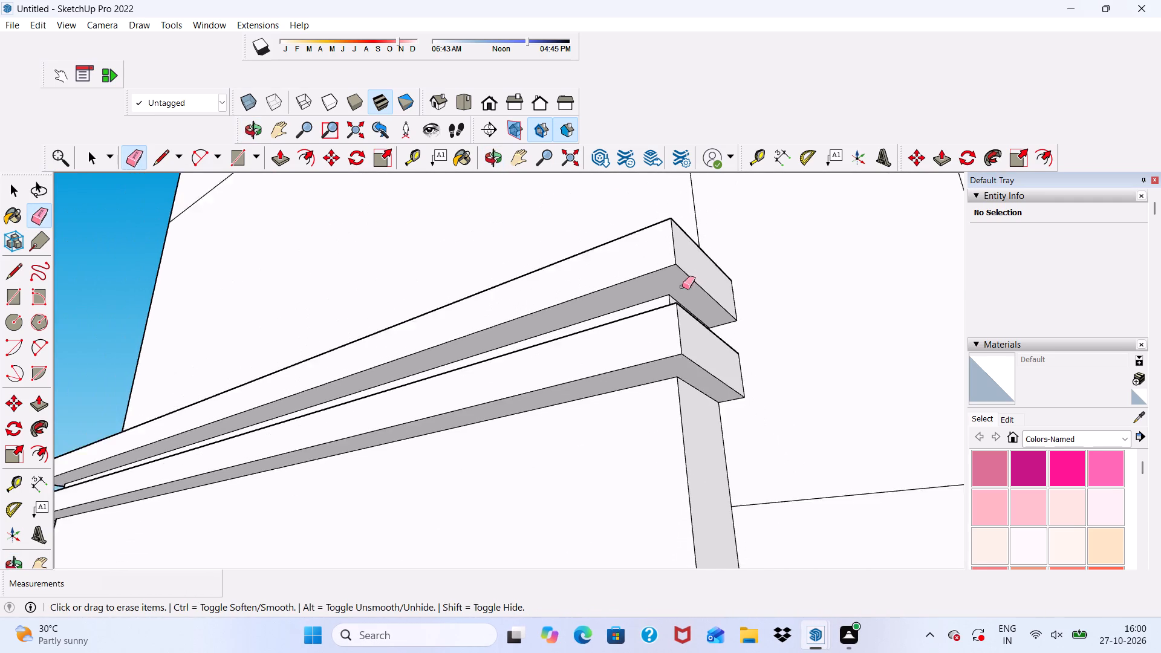
{"action": "scroll", "coordinate": [682, 287], "scroll_direction": "down", "scroll_amount": 2}
{"action": "middle_click_drag", "start_coordinate": [680, 294], "coordinate": [440, 475]}
{"action": "scroll", "coordinate": [580, 270], "scroll_direction": "down", "scroll_amount": 5}
{"action": "key", "text": "space"}
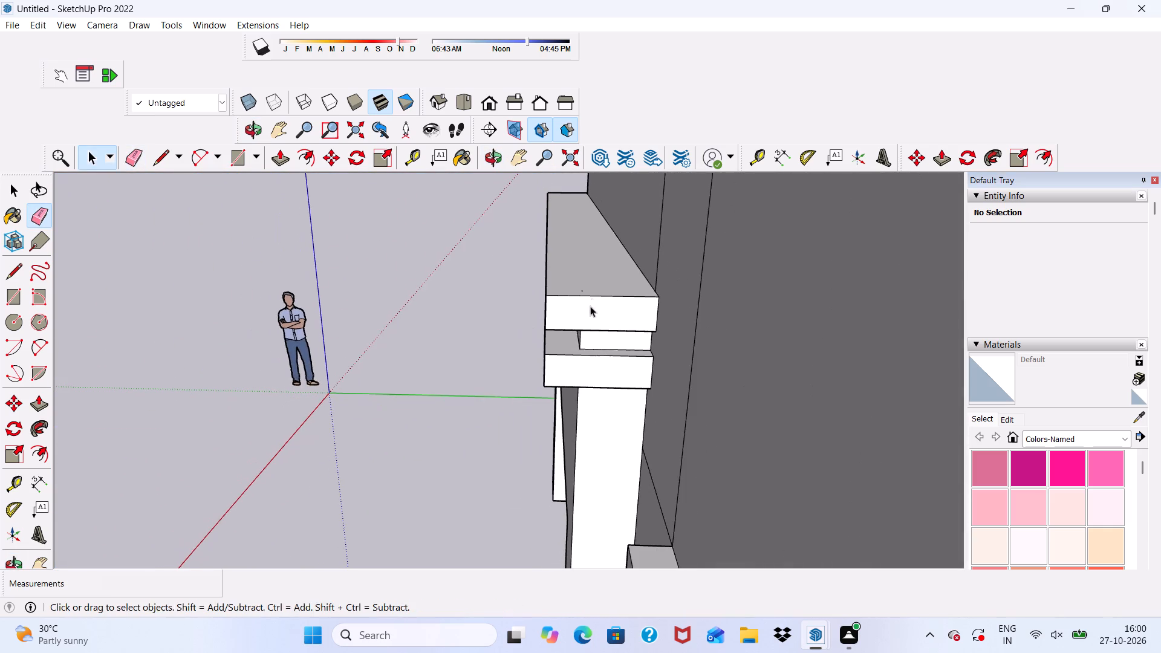
Push/Pull the top inner face of the banded frame's opening 3 11/16" upward.
{"action": "middle_click_drag", "start_coordinate": [574, 331], "coordinate": [962, 194]}
{"action": "scroll", "coordinate": [964, 210], "scroll_direction": "down", "scroll_amount": 1}
{"action": "scroll", "coordinate": [603, 308], "scroll_direction": "up", "scroll_amount": 1}
{"action": "scroll", "coordinate": [599, 266], "scroll_direction": "down", "scroll_amount": 12}
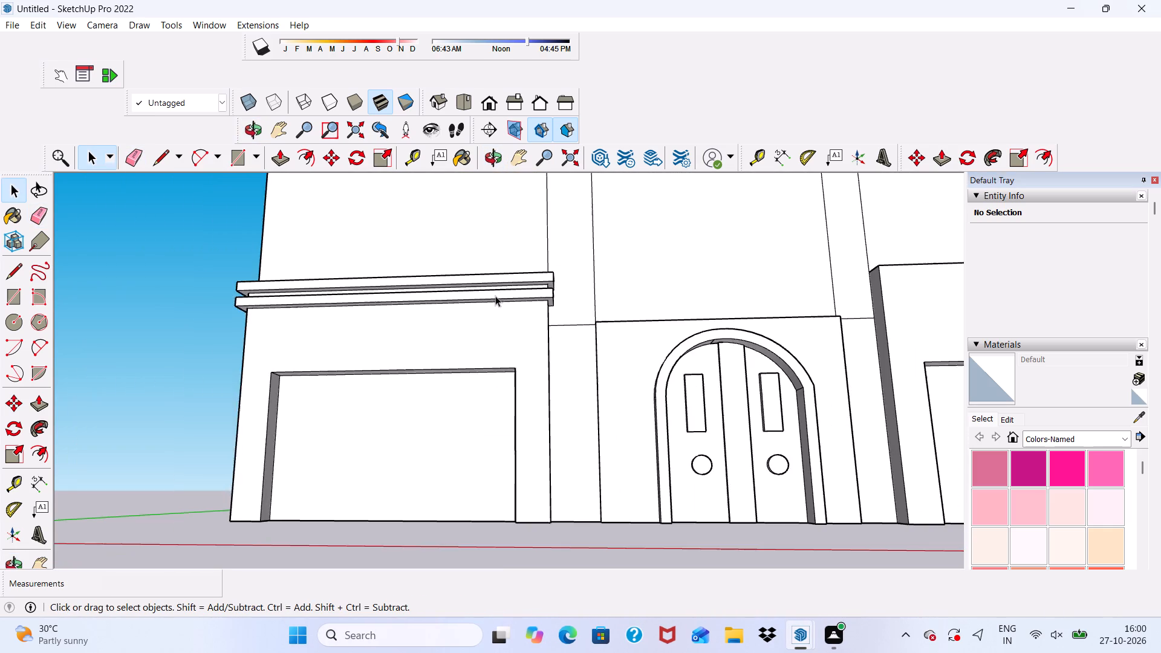
{"action": "middle_click_drag", "start_coordinate": [538, 296], "coordinate": [548, 313]}
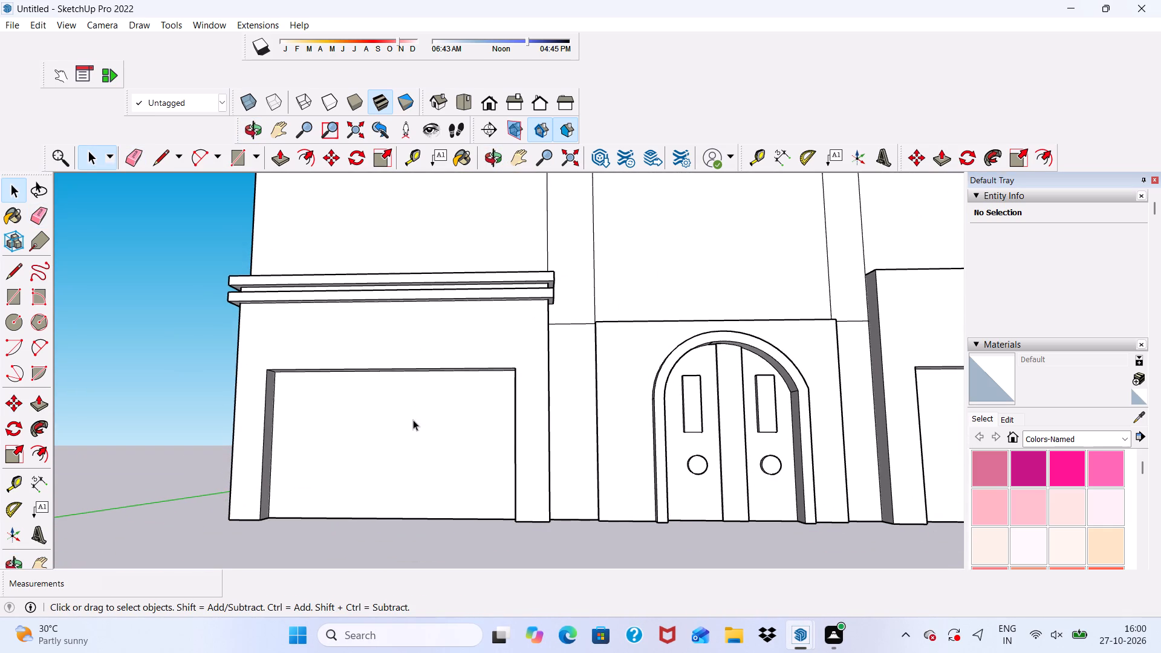
{"action": "middle_click_drag", "start_coordinate": [413, 420], "coordinate": [420, 349]}
{"action": "scroll", "coordinate": [420, 348], "scroll_direction": "up", "scroll_amount": 9}
{"action": "left_click", "coordinate": [357, 383]}
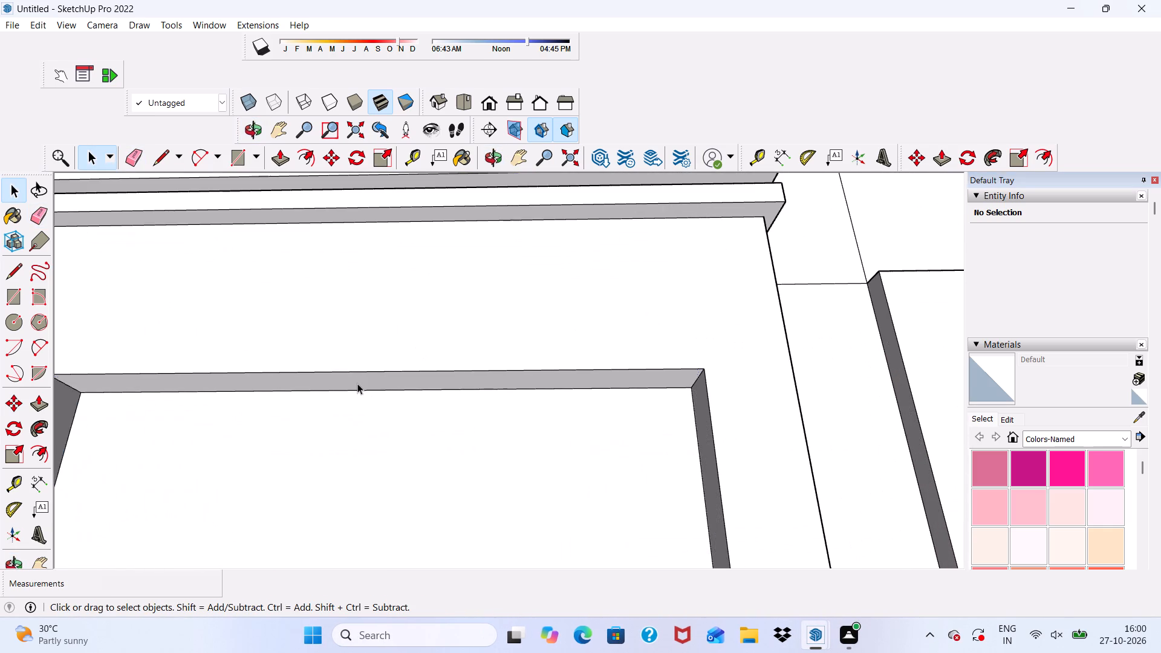
{"action": "left_click", "coordinate": [284, 162]}
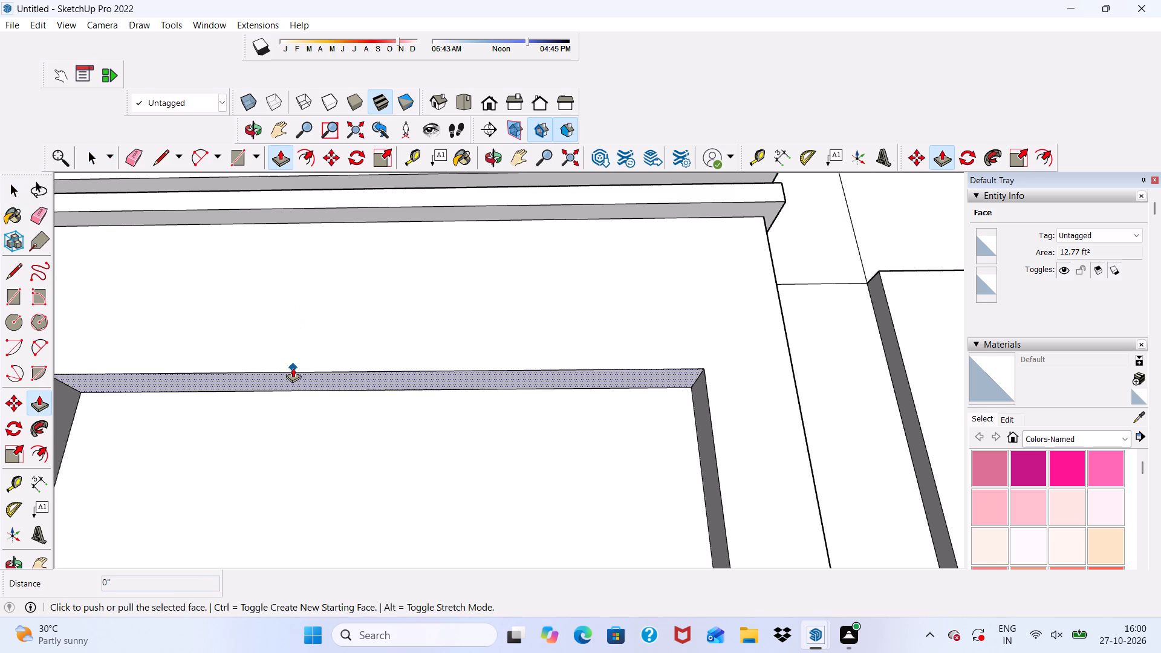
{"action": "left_click", "coordinate": [293, 368]}
{"action": "left_click", "coordinate": [293, 353]}
{"action": "scroll", "coordinate": [297, 358], "scroll_direction": "down", "scroll_amount": 2}
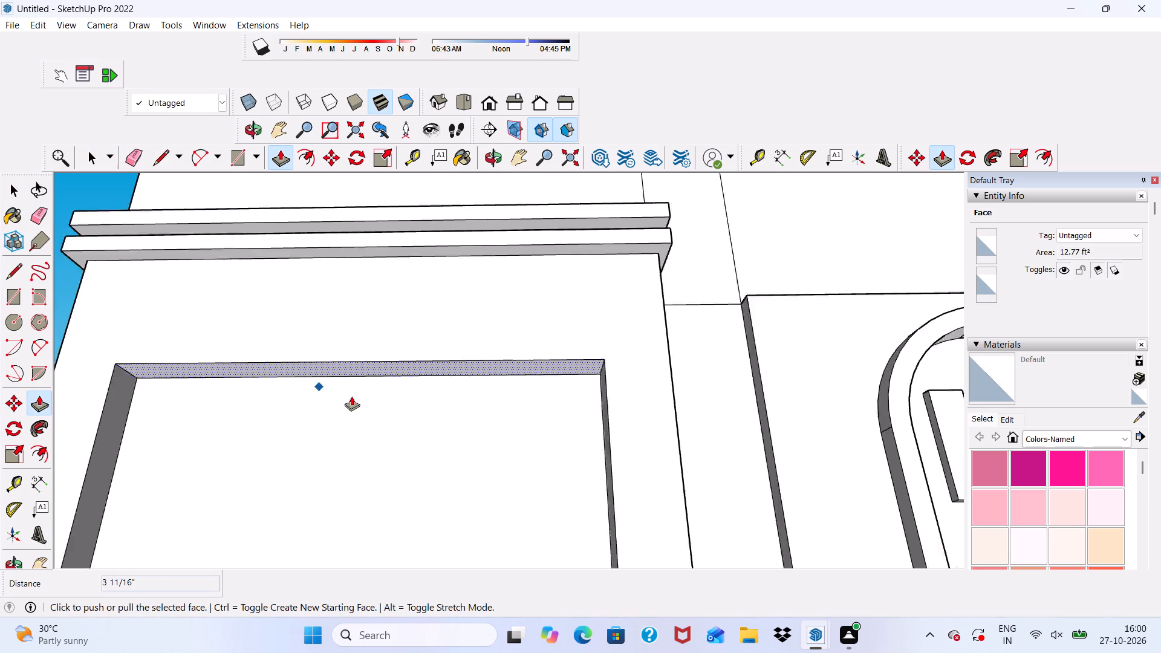
{"action": "scroll", "coordinate": [351, 396], "scroll_direction": "down", "scroll_amount": 9}
{"action": "key", "text": "space"}
Push/Pull the top face of the arched-door surround 2' 4 3/4" upward.
{"action": "scroll", "coordinate": [508, 215], "scroll_direction": "down", "scroll_amount": 4}
{"action": "scroll", "coordinate": [584, 304], "scroll_direction": "up", "scroll_amount": 1}
{"action": "middle_click_drag", "start_coordinate": [584, 304], "coordinate": [403, 561]}
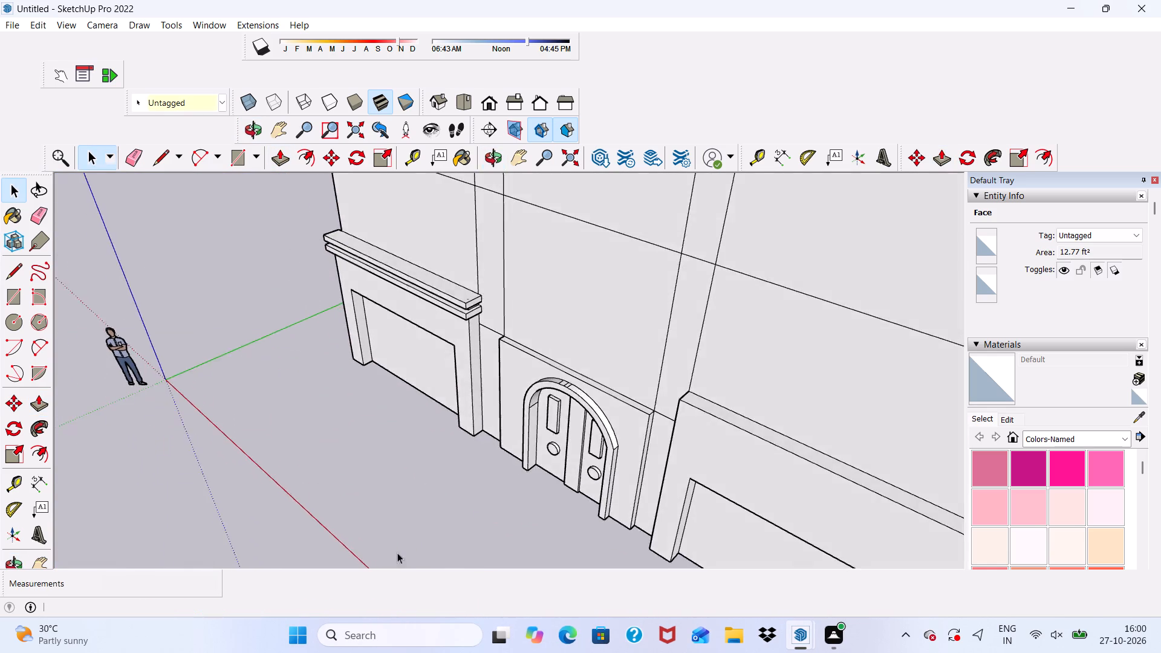
{"action": "scroll", "coordinate": [473, 326], "scroll_direction": "up", "scroll_amount": 14}
{"action": "scroll", "coordinate": [519, 291], "scroll_direction": "down", "scroll_amount": 6}
{"action": "scroll", "coordinate": [656, 389], "scroll_direction": "up", "scroll_amount": 1}
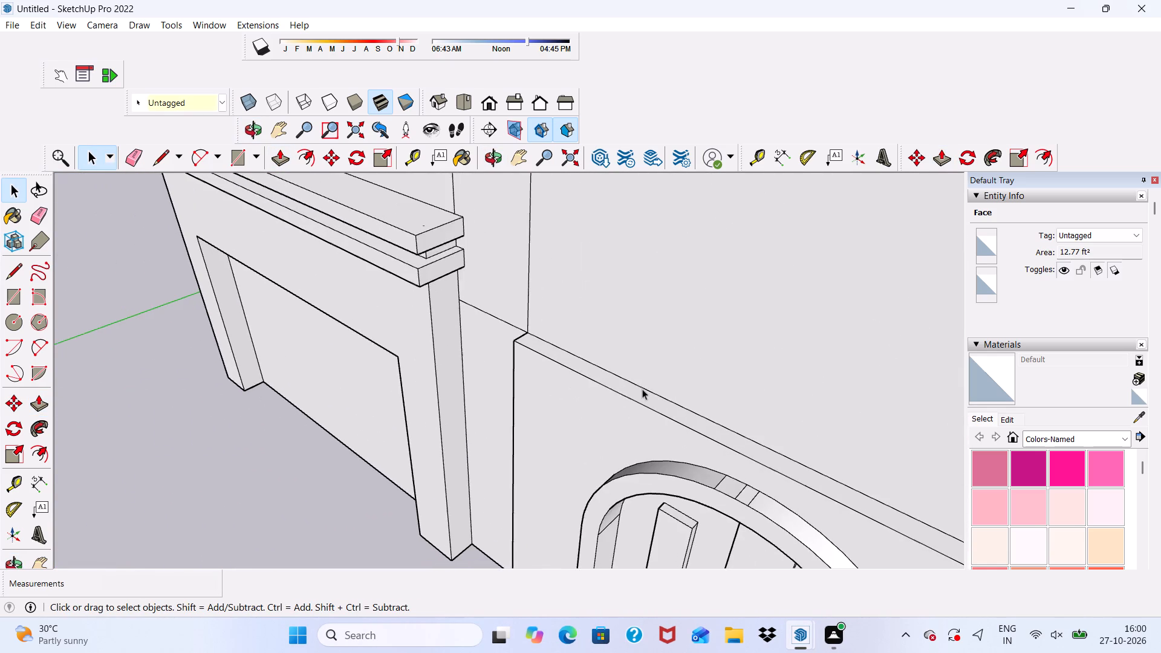
{"action": "scroll", "coordinate": [642, 389], "scroll_direction": "up", "scroll_amount": 5}
{"action": "left_click", "coordinate": [554, 365]}
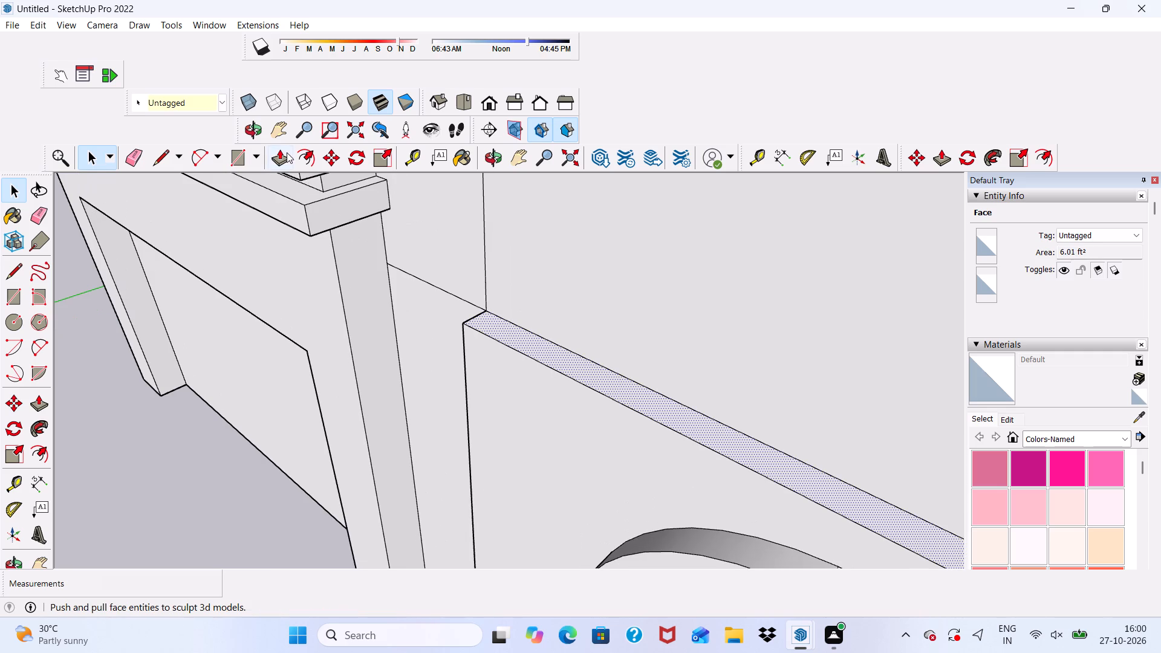
{"action": "left_click", "coordinate": [284, 155]}
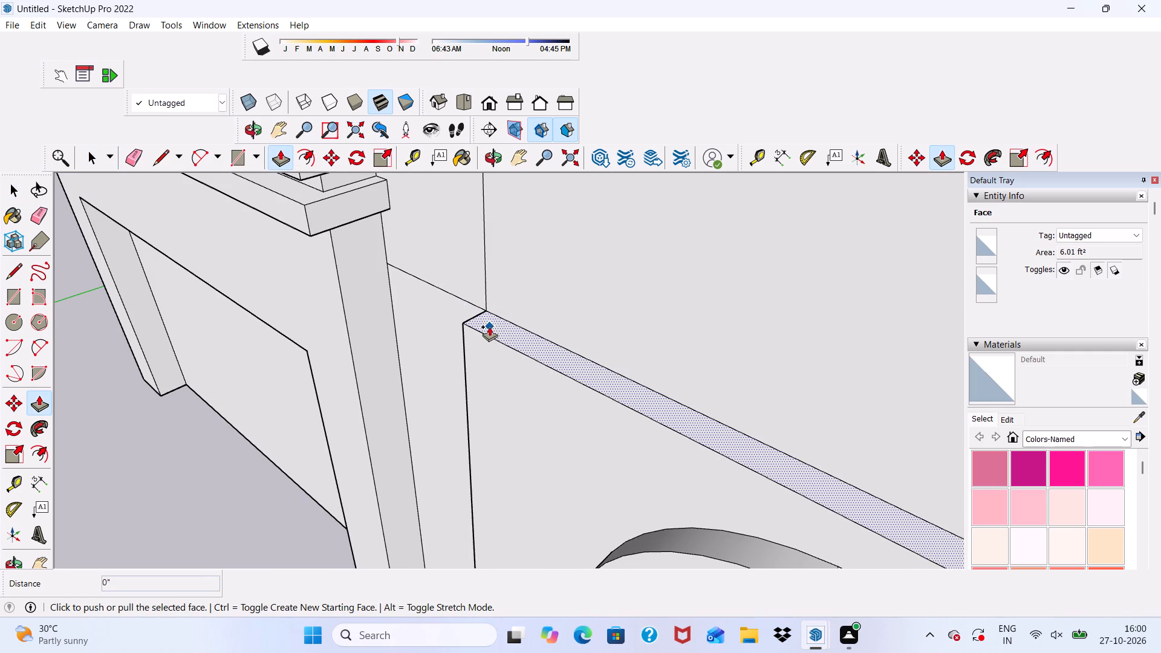
{"action": "left_click", "coordinate": [490, 326]}
{"action": "scroll", "coordinate": [487, 225], "scroll_direction": "down", "scroll_amount": 11}
{"action": "scroll", "coordinate": [456, 216], "scroll_direction": "up", "scroll_amount": 4}
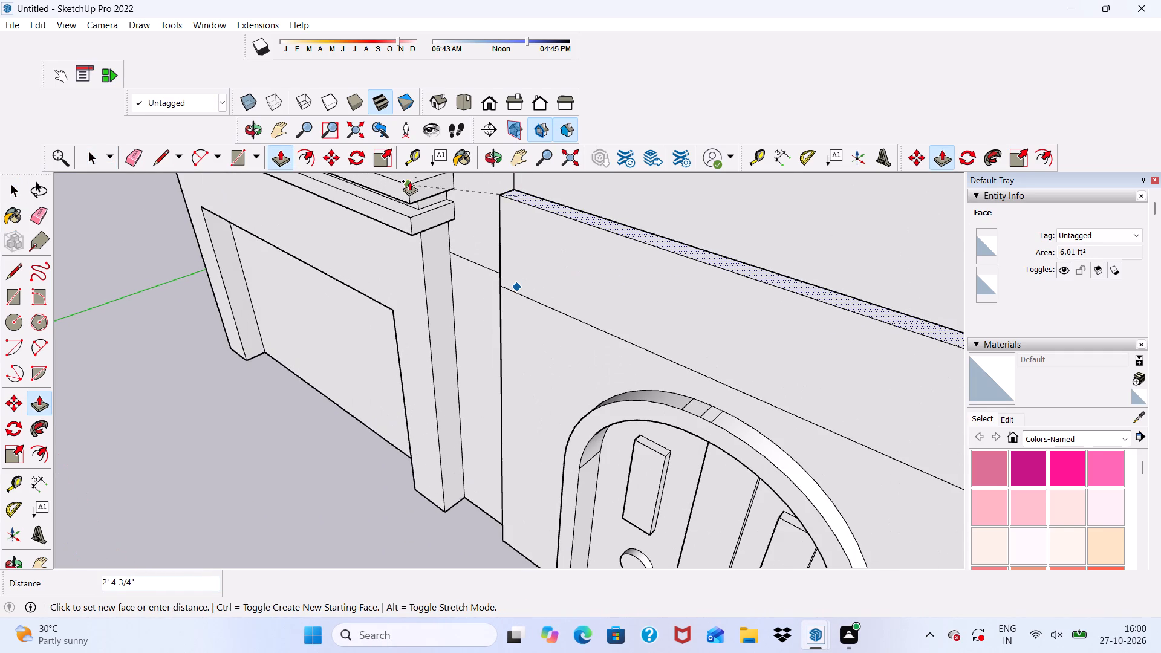
{"action": "left_click", "coordinate": [410, 184]}
{"action": "scroll", "coordinate": [524, 253], "scroll_direction": "down", "scroll_amount": 2}
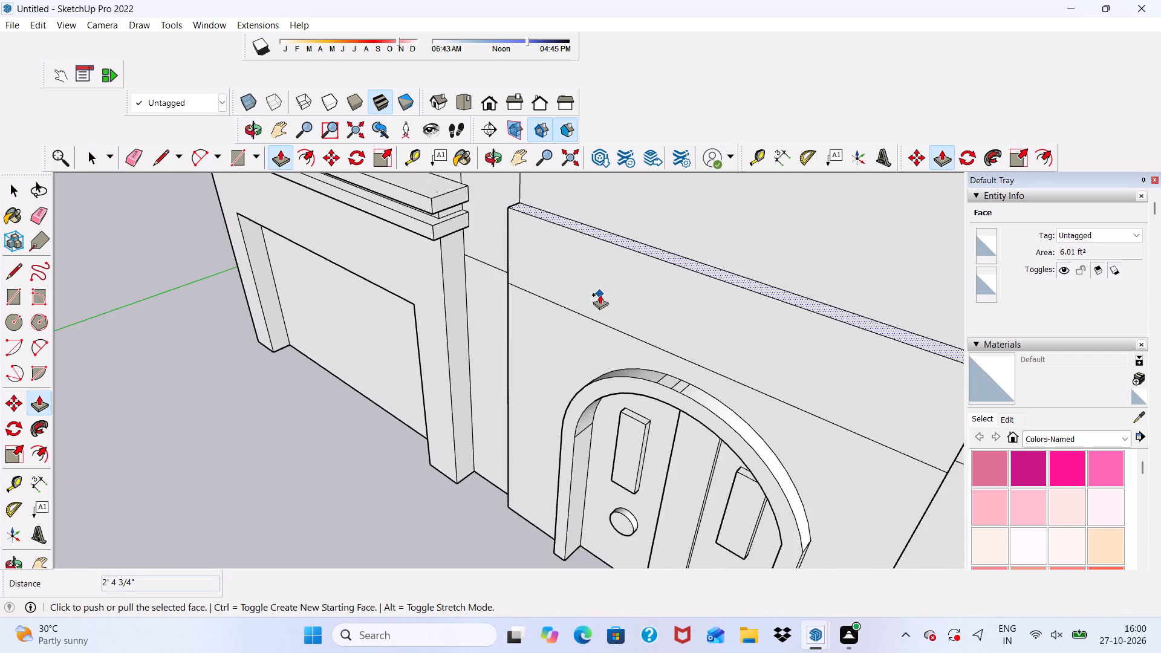
{"action": "middle_click_drag", "start_coordinate": [600, 294], "coordinate": [715, 171]}
{"action": "key", "text": "space"}
Draw two full-width rectangles above the arched door, about 9 7/16" high along the surround's top edge and about 9 11/16" high directly above the storey line.
{"action": "scroll", "coordinate": [645, 241], "scroll_direction": "down", "scroll_amount": 4}
{"action": "middle_click_drag", "start_coordinate": [620, 314], "coordinate": [627, 237]}
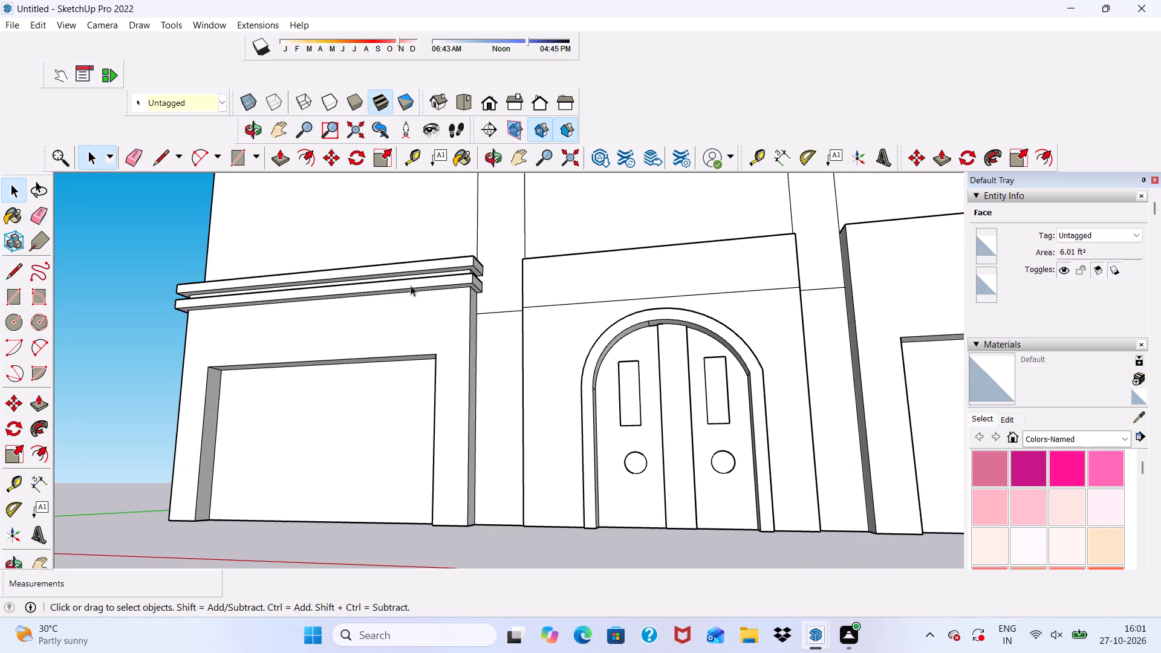
{"action": "scroll", "coordinate": [480, 286], "scroll_direction": "down", "scroll_amount": 4}
{"action": "middle_click_drag", "start_coordinate": [531, 317], "coordinate": [642, 293]}
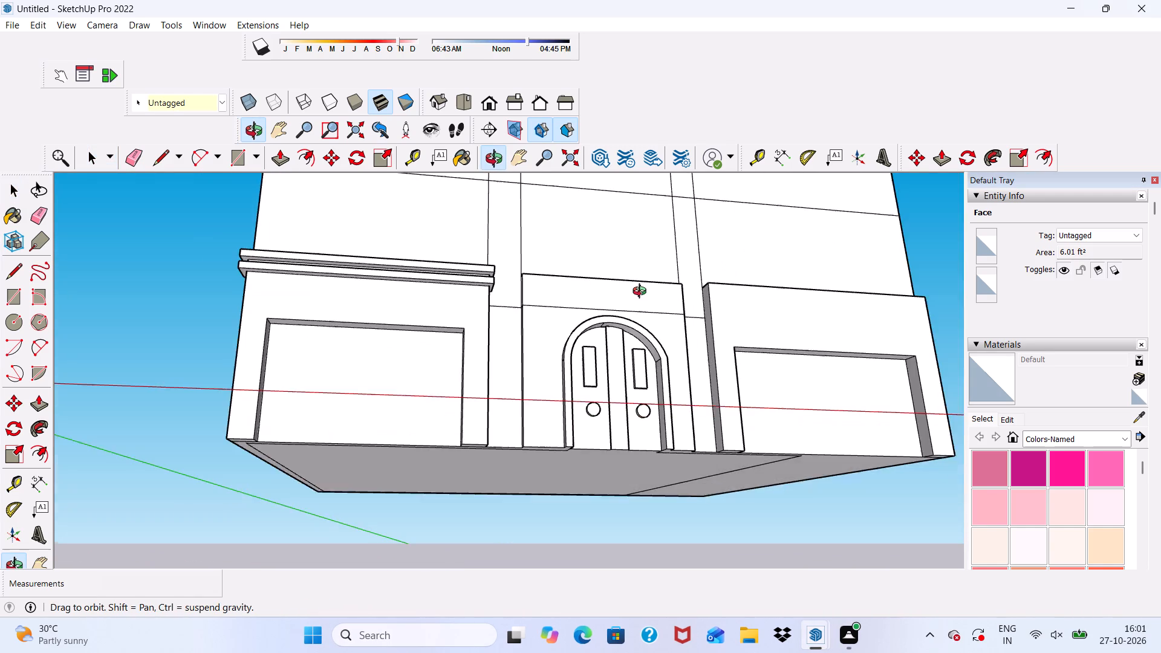
{"action": "middle_click_drag", "start_coordinate": [642, 293], "coordinate": [643, 320]}
{"action": "scroll", "coordinate": [613, 296], "scroll_direction": "up", "scroll_amount": 4}
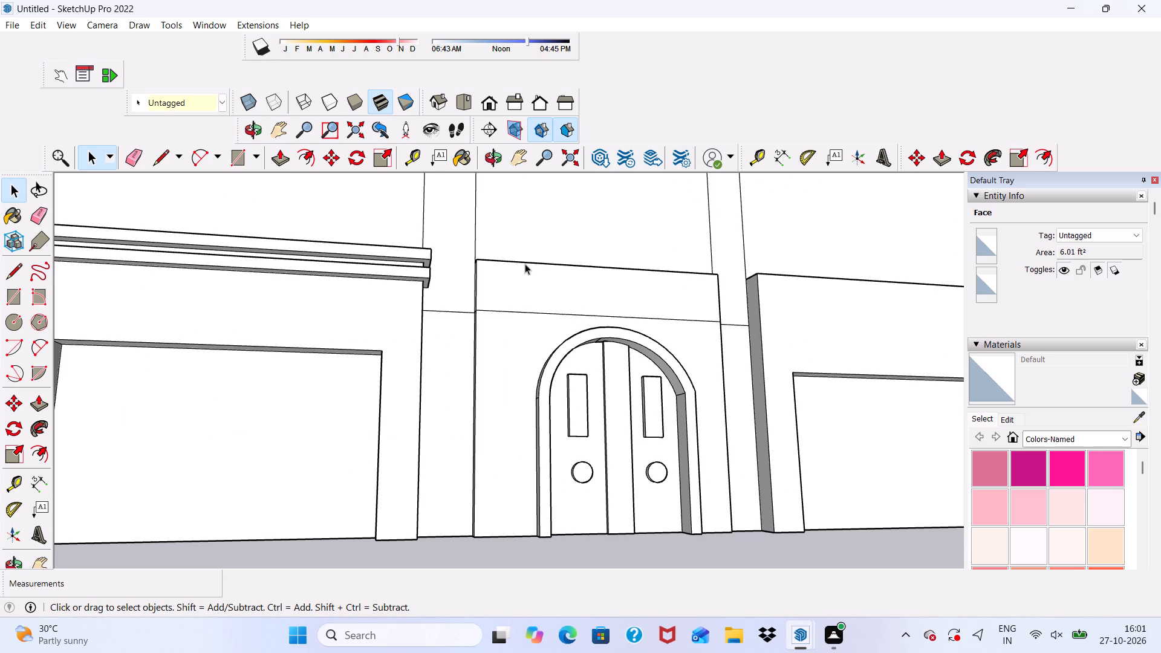
{"action": "left_click", "coordinate": [235, 153]}
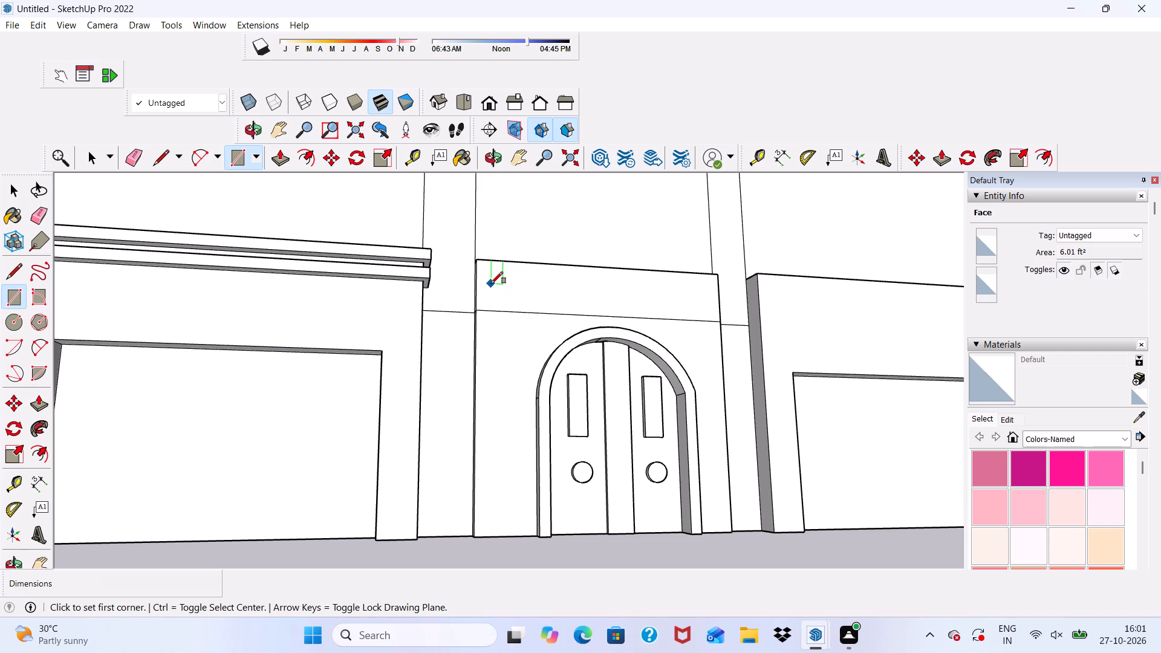
{"action": "scroll", "coordinate": [484, 281], "scroll_direction": "up", "scroll_amount": 2}
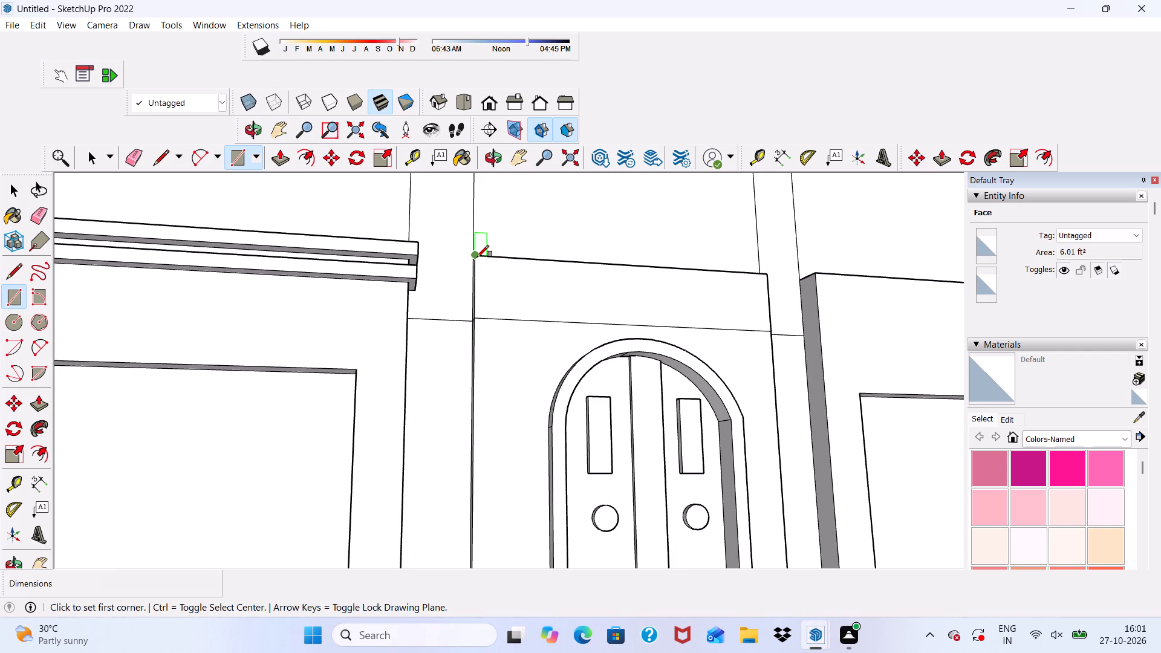
{"action": "left_click", "coordinate": [477, 257]}
{"action": "scroll", "coordinate": [696, 304], "scroll_direction": "up", "scroll_amount": 2}
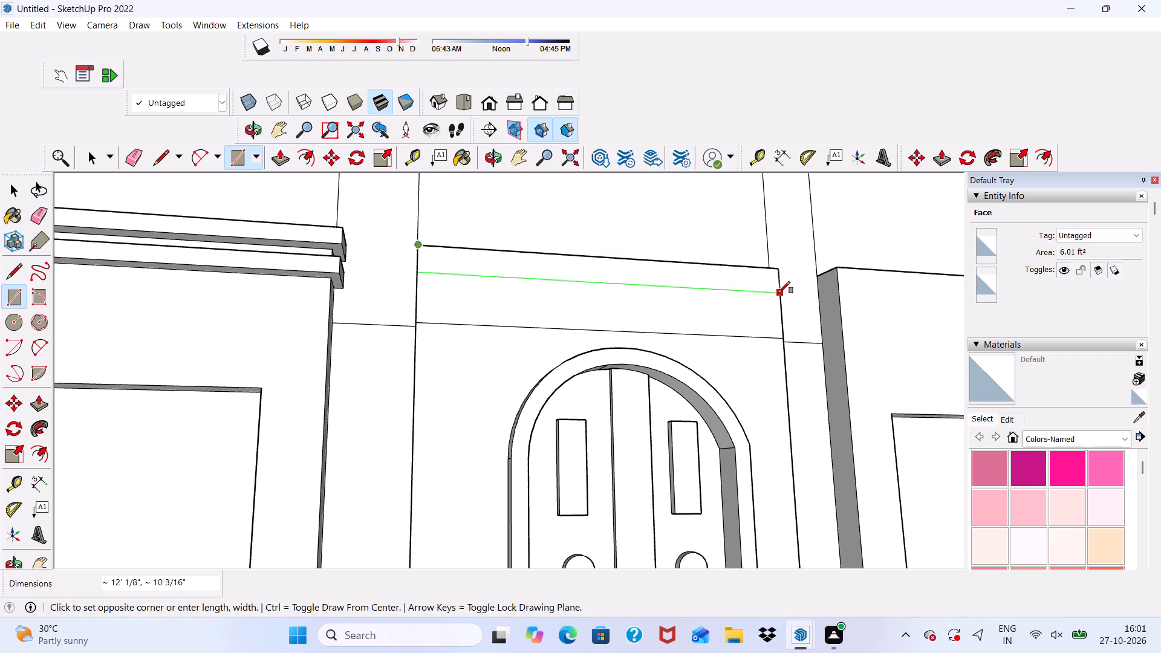
{"action": "left_click", "coordinate": [778, 291]}
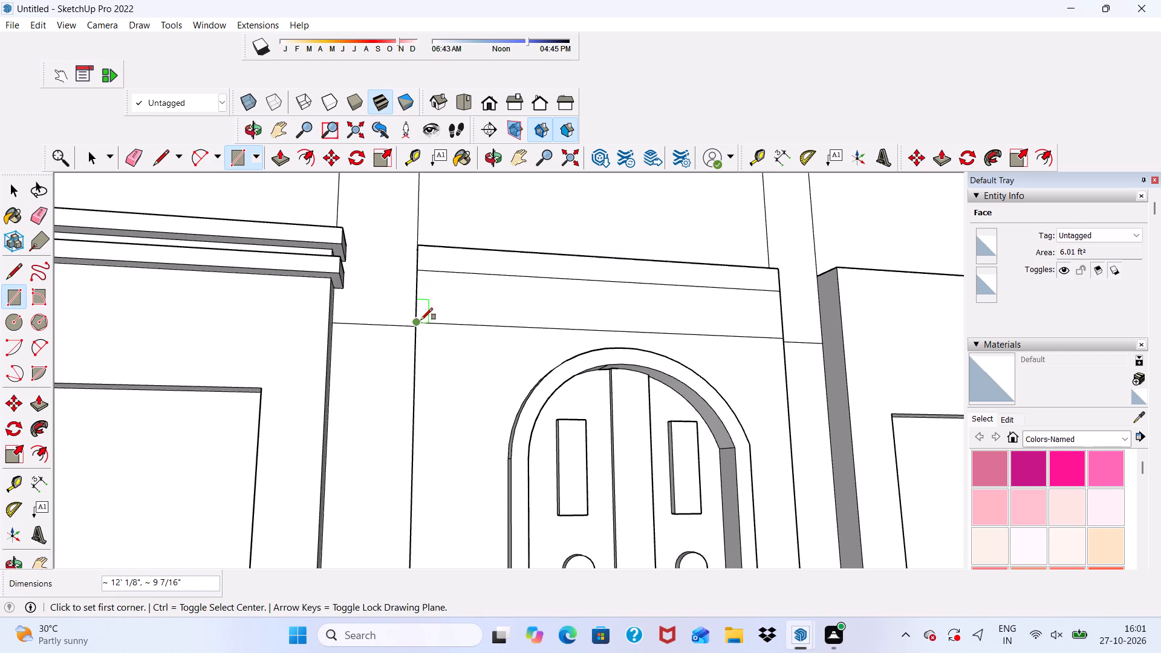
{"action": "left_click", "coordinate": [418, 319]}
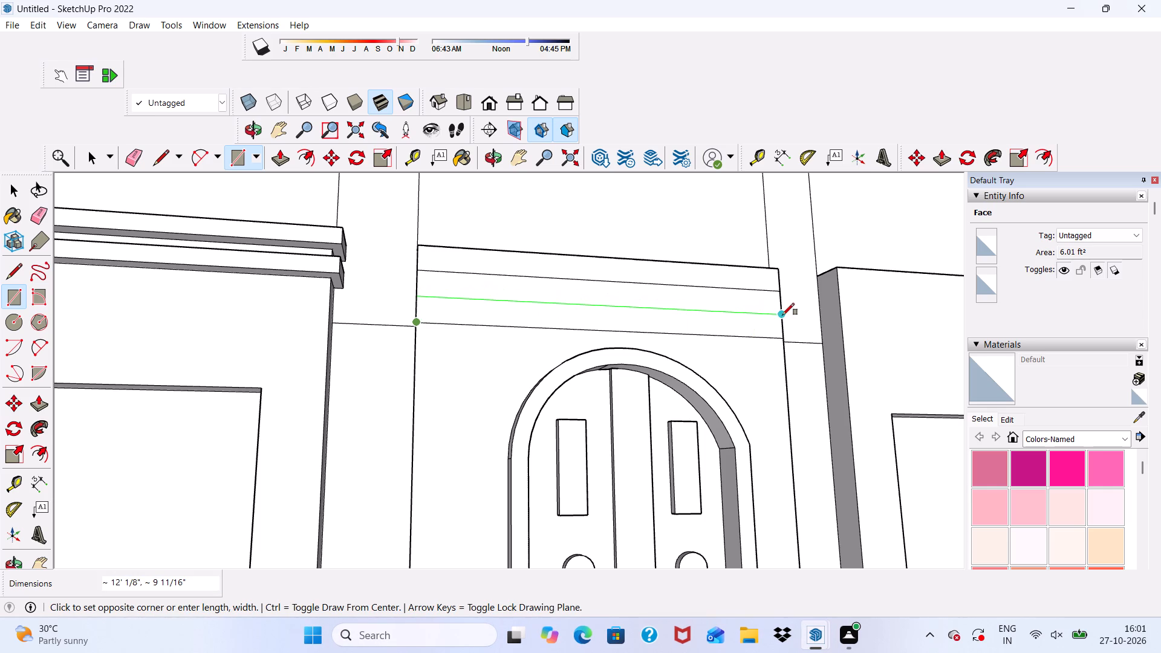
{"action": "left_click", "coordinate": [781, 320]}
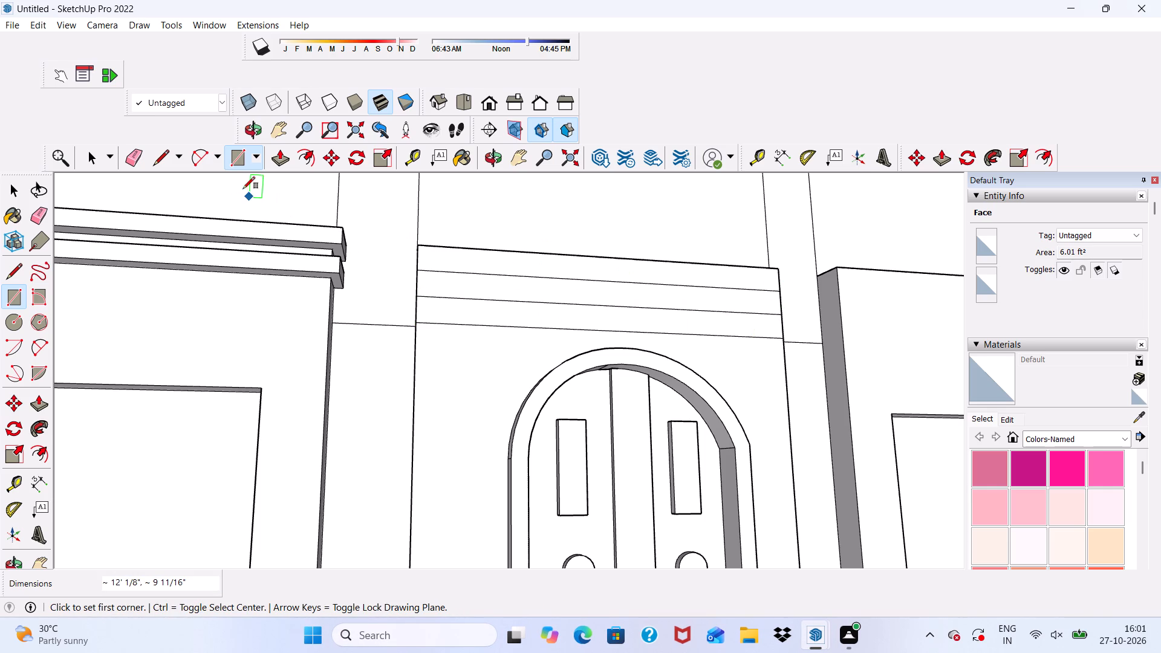
Push/Pull the lower strip above the door 6" outward and bring the upper strip out to the same projection.
{"action": "left_click", "coordinate": [276, 154]}
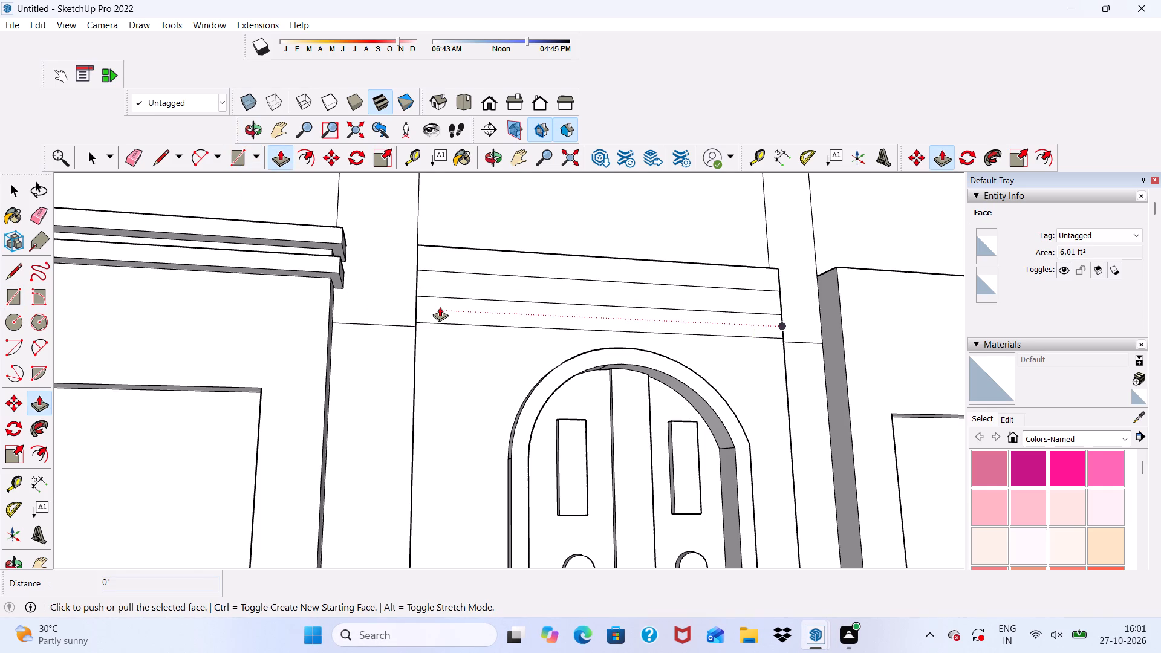
{"action": "key", "text": "space"}
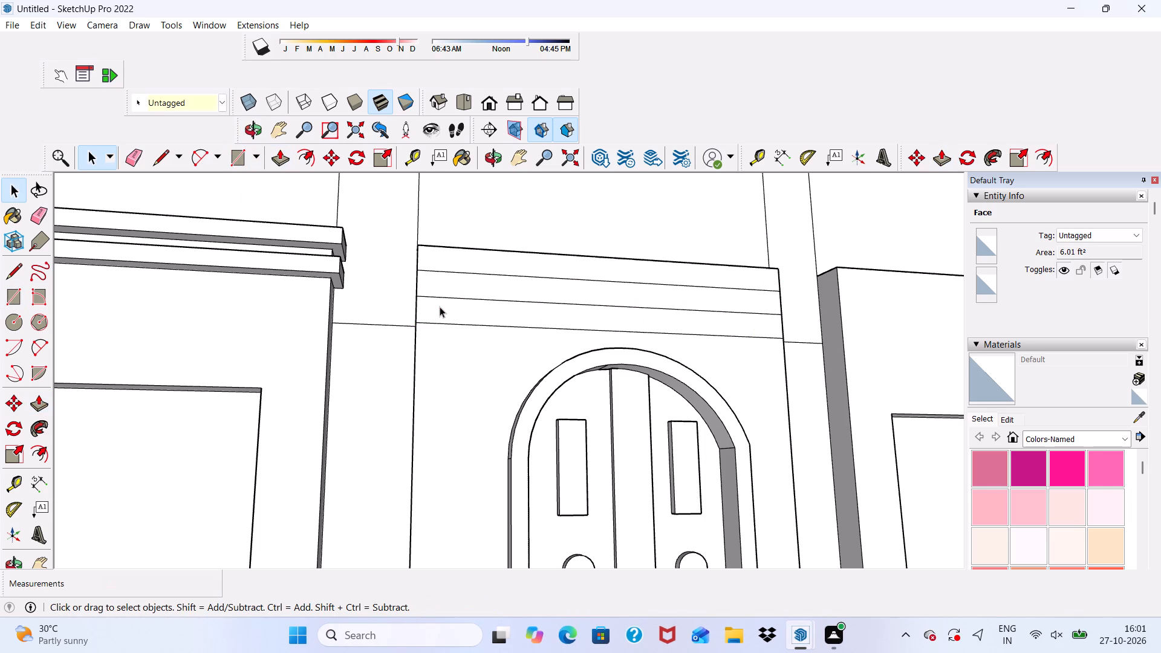
{"action": "middle_click_drag", "start_coordinate": [434, 304], "coordinate": [591, 371]}
{"action": "scroll", "coordinate": [434, 304], "scroll_direction": "down", "scroll_amount": 1}
{"action": "scroll", "coordinate": [532, 343], "scroll_direction": "up", "scroll_amount": 6}
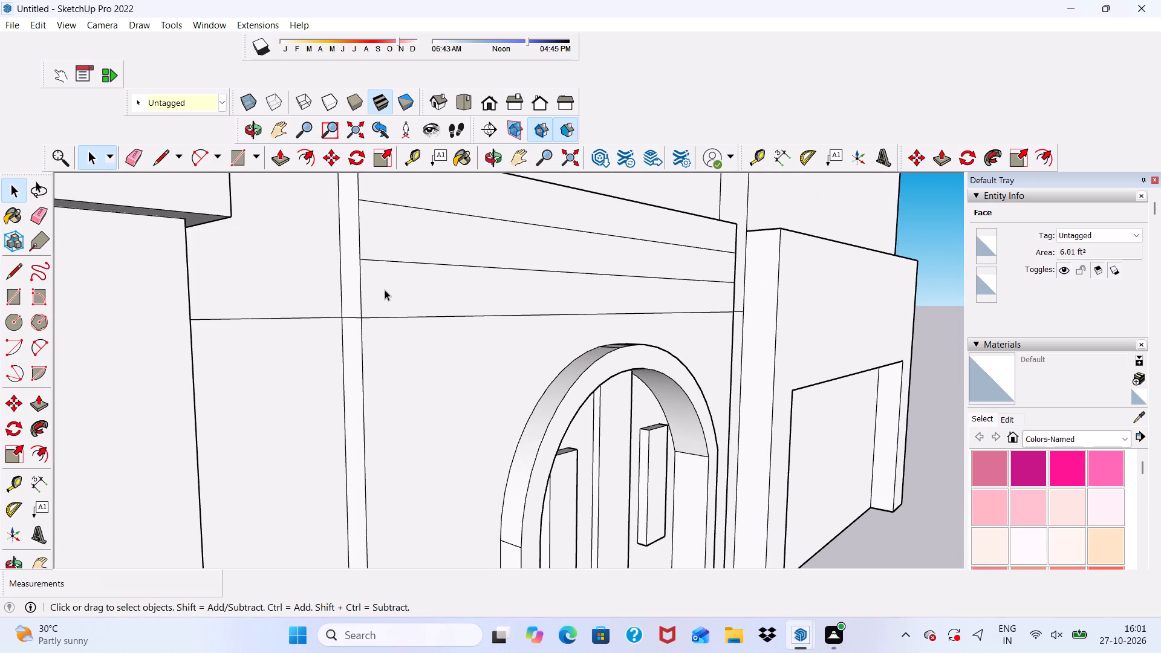
{"action": "left_click", "coordinate": [385, 290]}
{"action": "left_click", "coordinate": [281, 151]}
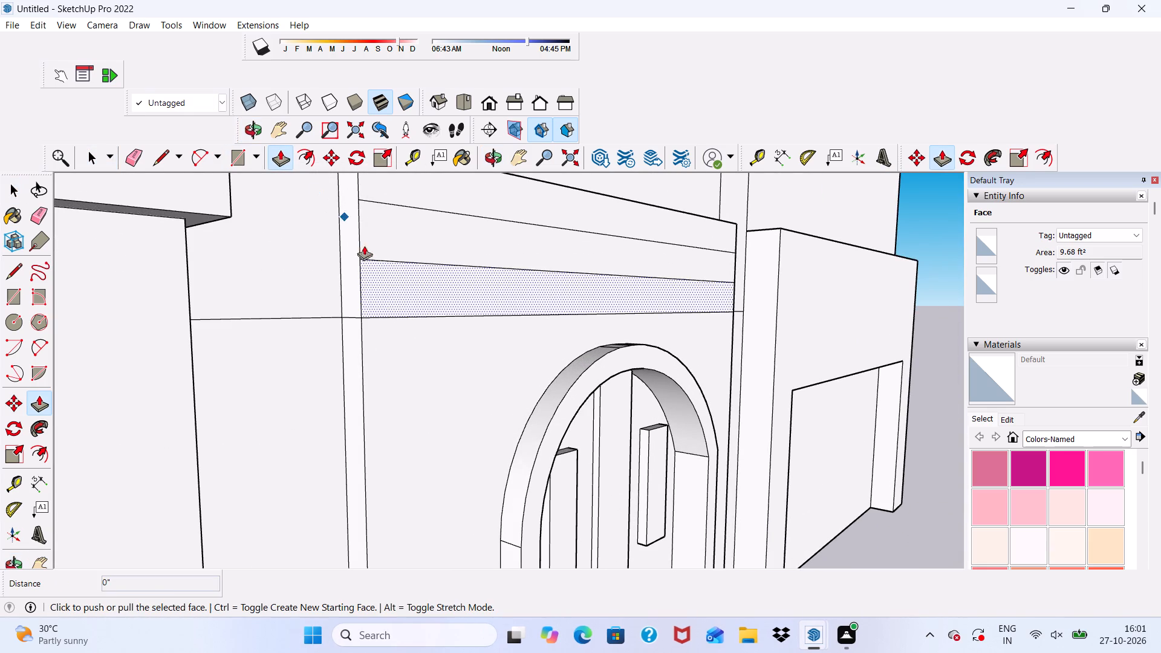
{"action": "left_click", "coordinate": [376, 268]}
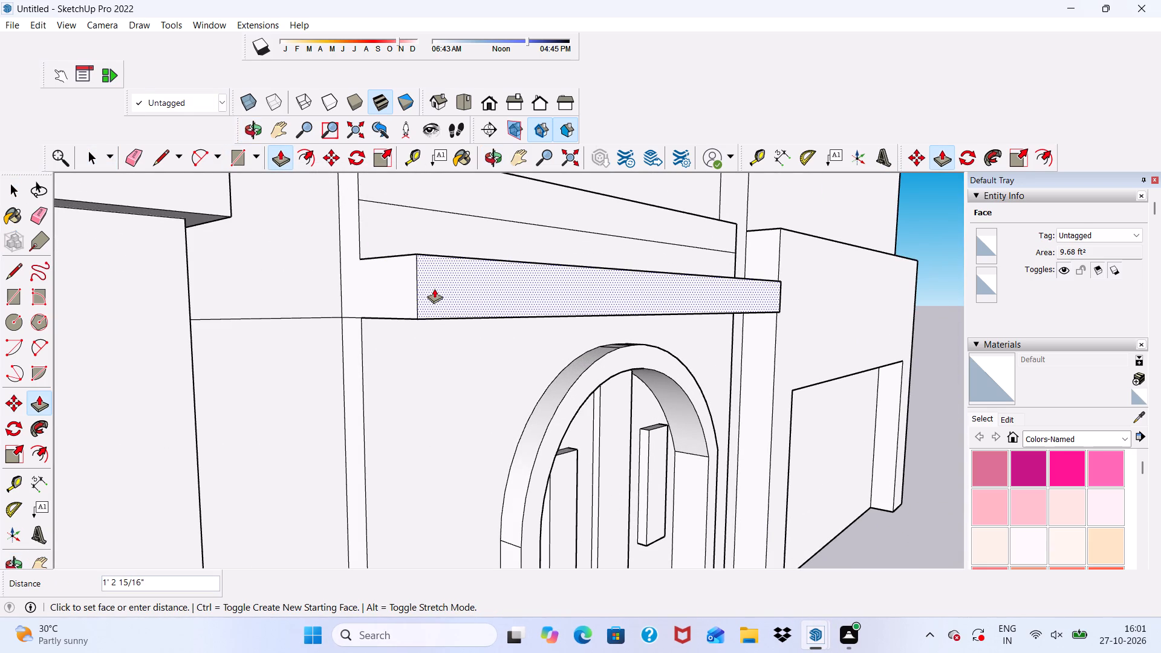
{"action": "type", "text": "6\""}
{"action": "key", "text": "Return"}
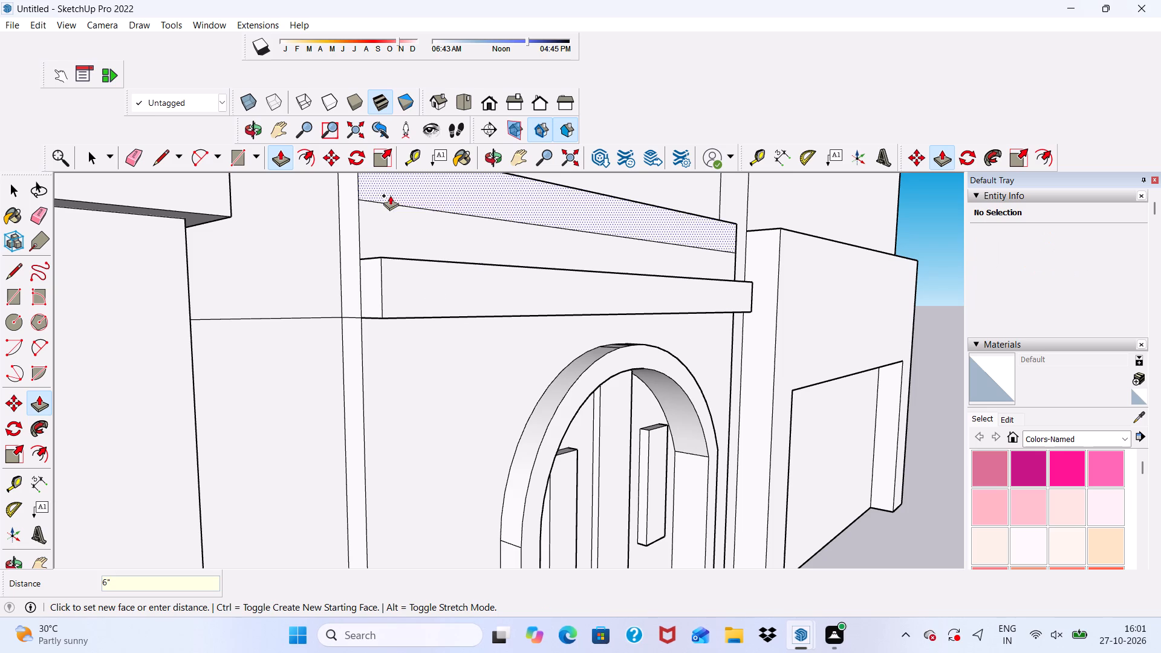
{"action": "left_click", "coordinate": [388, 192]}
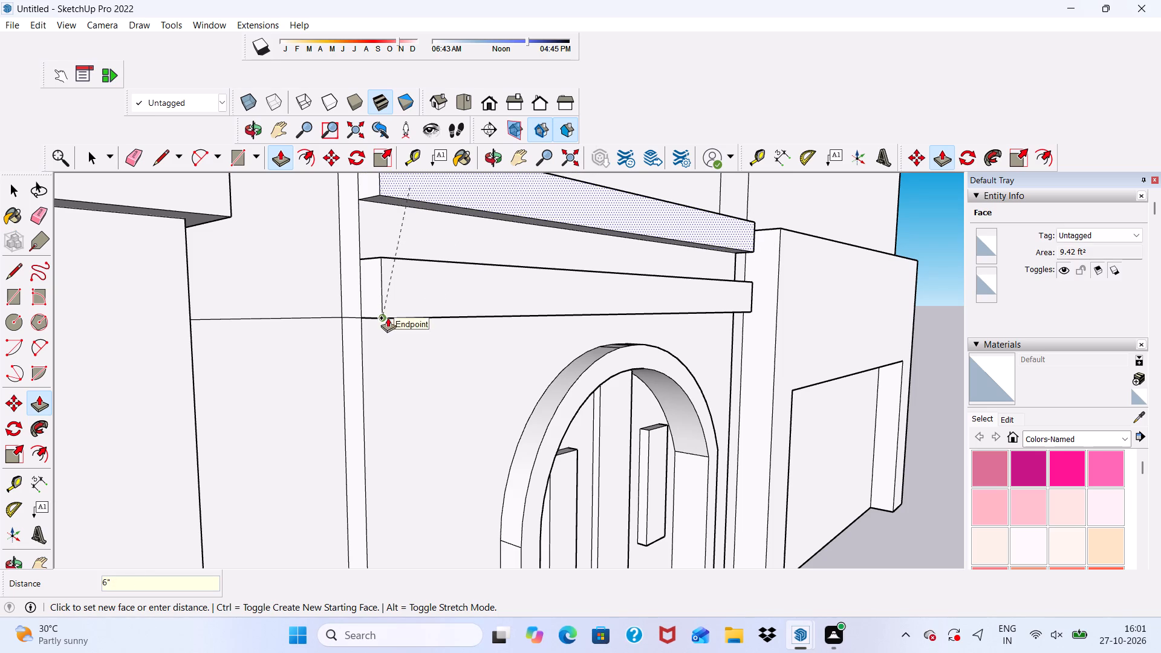
{"action": "left_click", "coordinate": [380, 301]}
Push/Pull the upper door band's end face nearest the banded frame 7 1/8" sideways past the surround.
{"action": "scroll", "coordinate": [380, 301], "scroll_direction": "down", "scroll_amount": 6}
{"action": "middle_click_drag", "start_coordinate": [351, 200], "coordinate": [364, 232]}
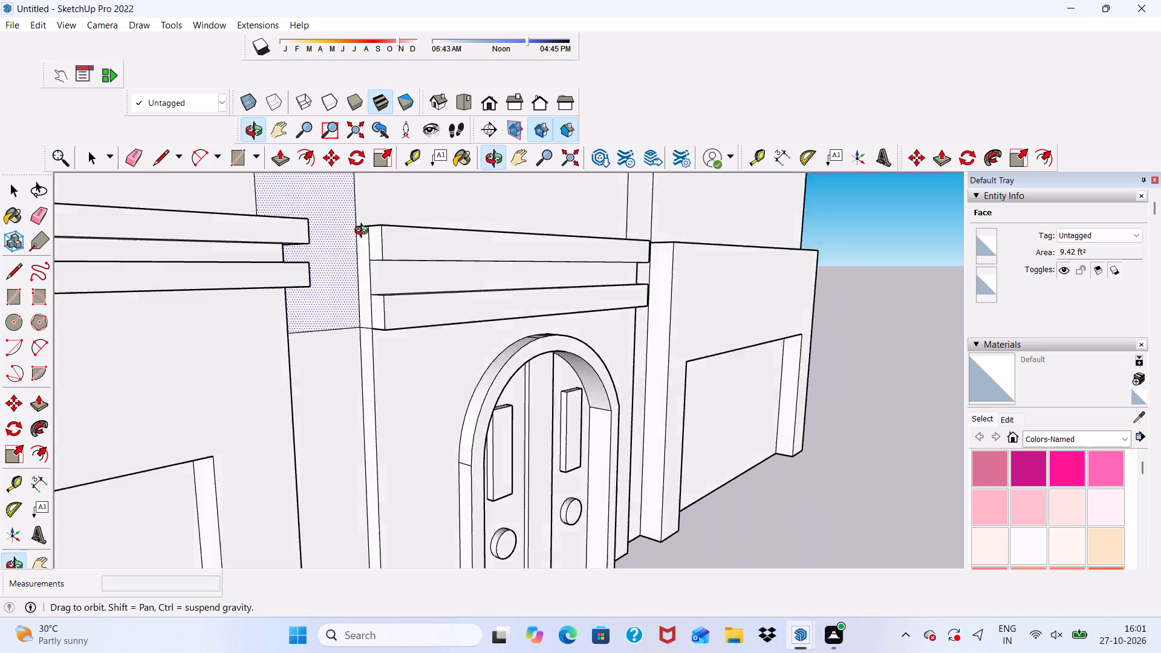
{"action": "middle_click_drag", "start_coordinate": [364, 232], "coordinate": [442, 297]}
{"action": "scroll", "coordinate": [459, 372], "scroll_direction": "up", "scroll_amount": 6}
{"action": "scroll", "coordinate": [449, 308], "scroll_direction": "up", "scroll_amount": 2}
{"action": "left_click", "coordinate": [449, 307]}
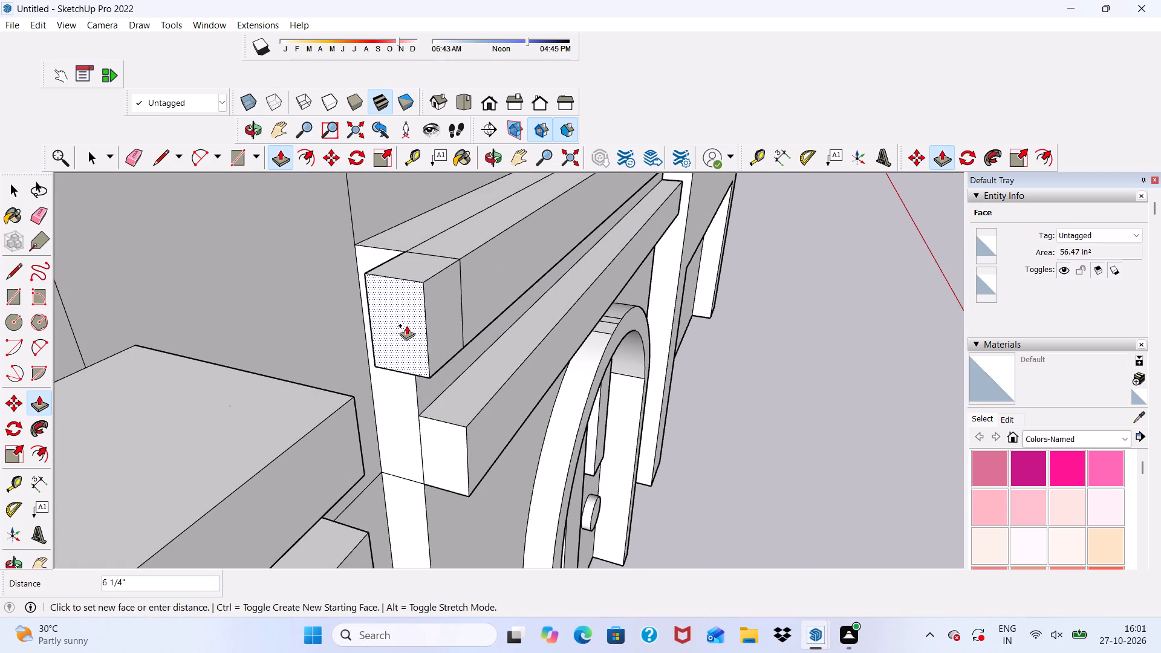
{"action": "left_click", "coordinate": [406, 325]}
Push/Pull the back face of that upper band extension 6" towards the facade so it wraps around the surround's side.
{"action": "scroll", "coordinate": [371, 327], "scroll_direction": "down", "scroll_amount": 1}
{"action": "middle_click_drag", "start_coordinate": [371, 327], "coordinate": [510, 338]}
{"action": "scroll", "coordinate": [374, 336], "scroll_direction": "up", "scroll_amount": 1}
{"action": "middle_click_drag", "start_coordinate": [374, 334], "coordinate": [391, 343]}
{"action": "scroll", "coordinate": [412, 333], "scroll_direction": "up", "scroll_amount": 5}
{"action": "scroll", "coordinate": [423, 311], "scroll_direction": "down", "scroll_amount": 1}
{"action": "scroll", "coordinate": [426, 307], "scroll_direction": "up", "scroll_amount": 4}
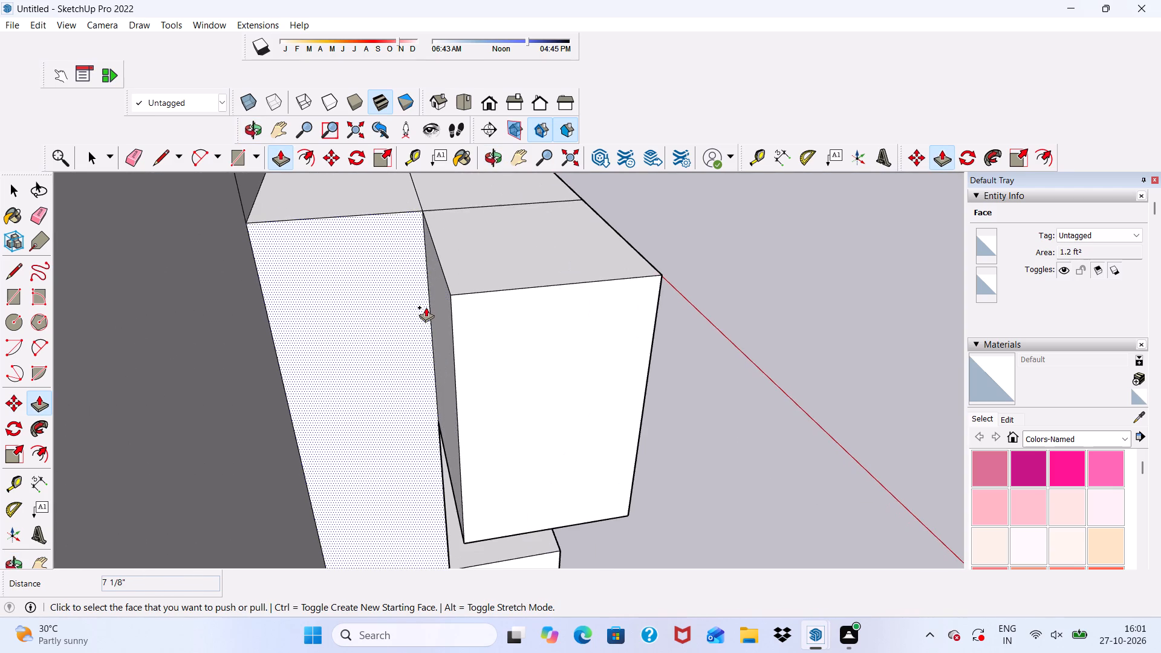
{"action": "left_click", "coordinate": [443, 327]}
{"action": "left_click", "coordinate": [221, 252]}
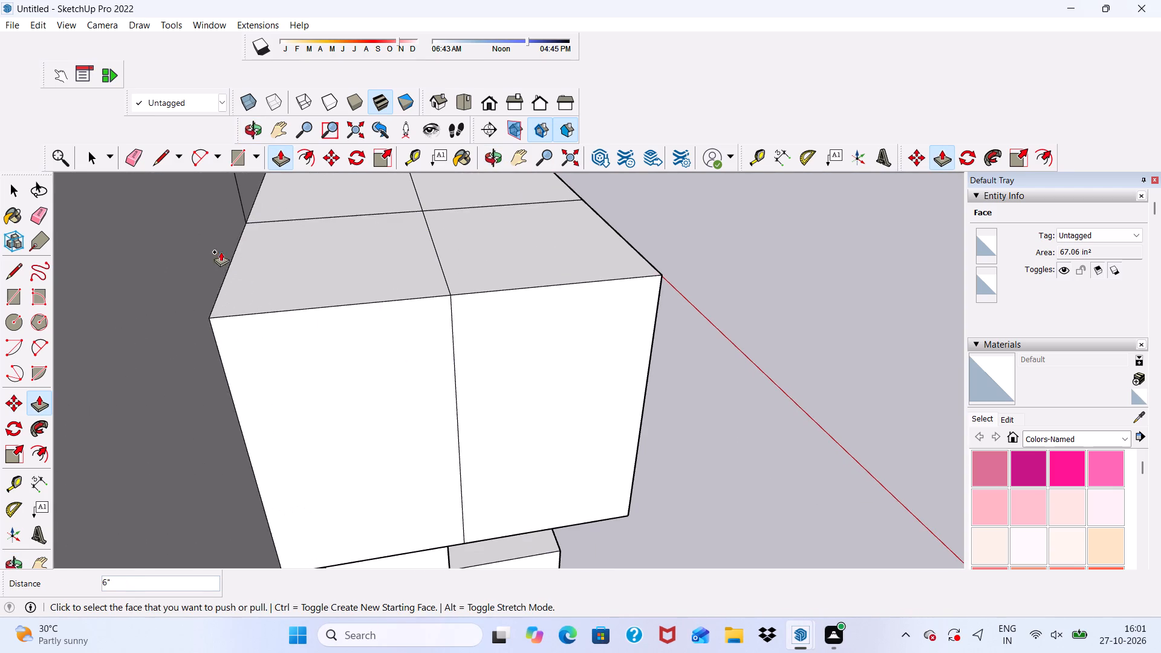
Push/Pull the upper door band's opposite end face, nearest the unbanded frame, sideways past the surround.
{"action": "scroll", "coordinate": [183, 229], "scroll_direction": "down", "scroll_amount": 6}
{"action": "middle_click_drag", "start_coordinate": [424, 285], "coordinate": [80, 273]}
{"action": "scroll", "coordinate": [255, 245], "scroll_direction": "down", "scroll_amount": 11}
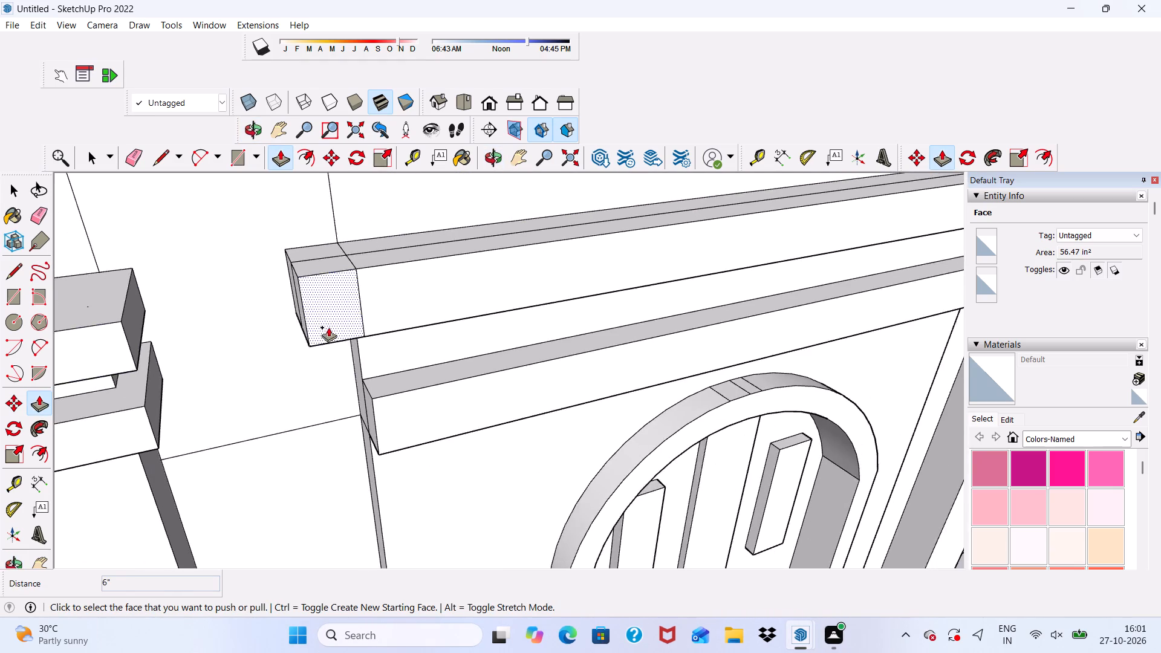
{"action": "middle_click_drag", "start_coordinate": [328, 327], "coordinate": [192, 215]}
{"action": "scroll", "coordinate": [180, 241], "scroll_direction": "down", "scroll_amount": 10}
{"action": "middle_click_drag", "start_coordinate": [446, 317], "coordinate": [330, 453]}
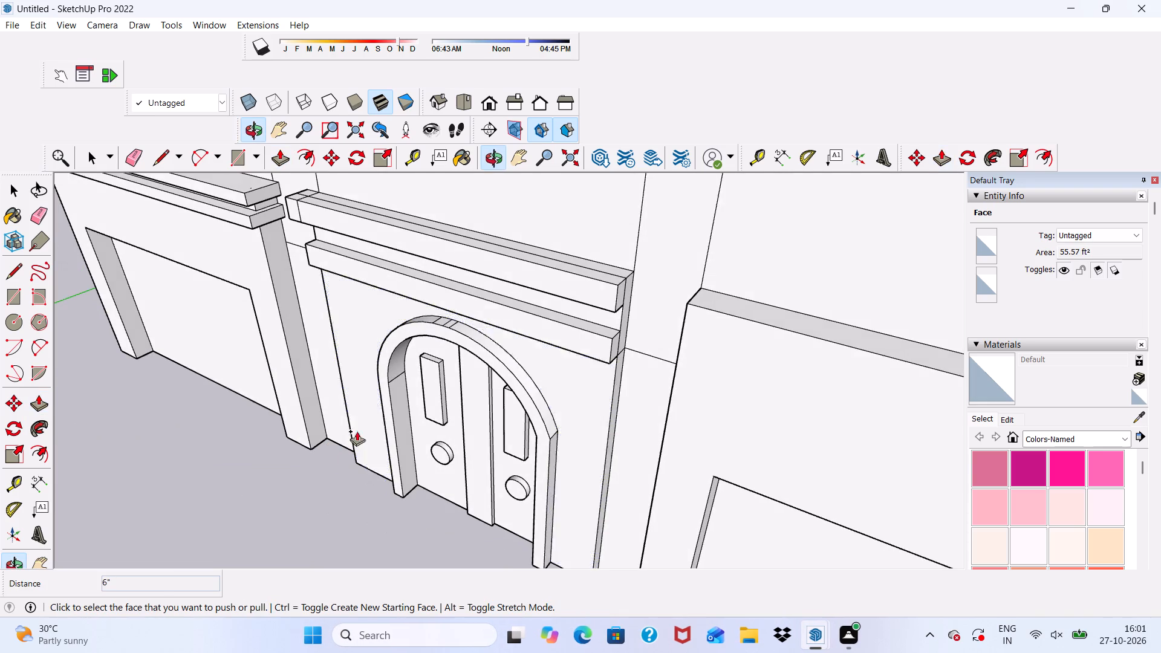
{"action": "scroll", "coordinate": [630, 273], "scroll_direction": "up", "scroll_amount": 6}
{"action": "middle_click_drag", "start_coordinate": [631, 299], "coordinate": [561, 340]}
{"action": "scroll", "coordinate": [544, 401], "scroll_direction": "up", "scroll_amount": 5}
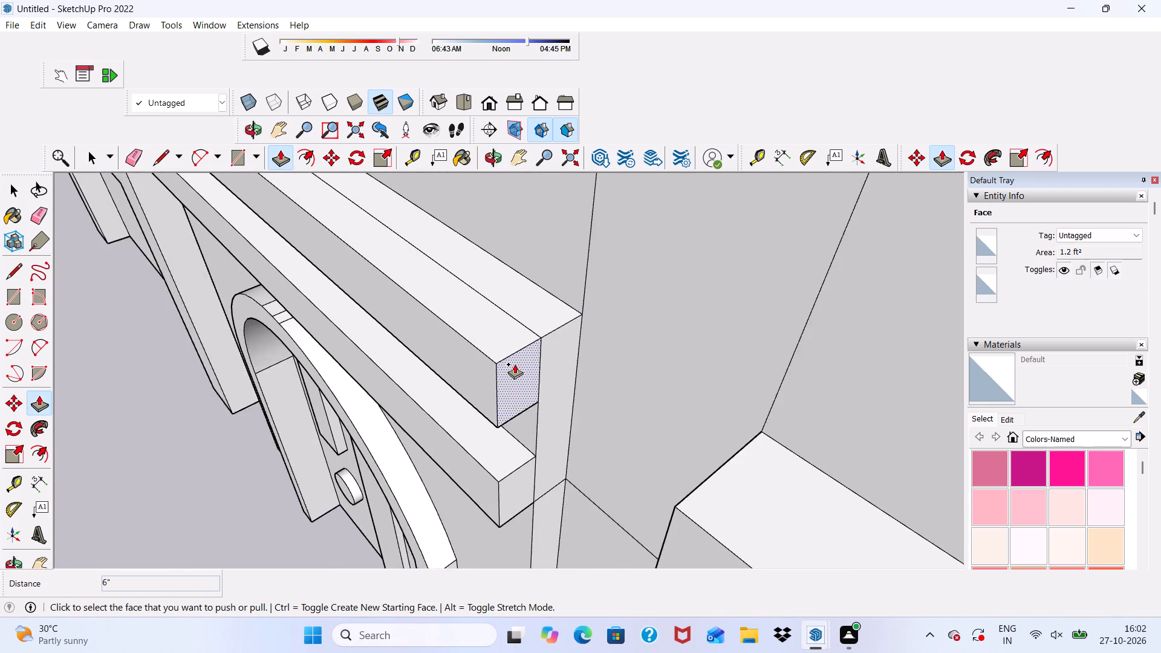
{"action": "scroll", "coordinate": [515, 364], "scroll_direction": "up", "scroll_amount": 4}
{"action": "left_click", "coordinate": [514, 363]}
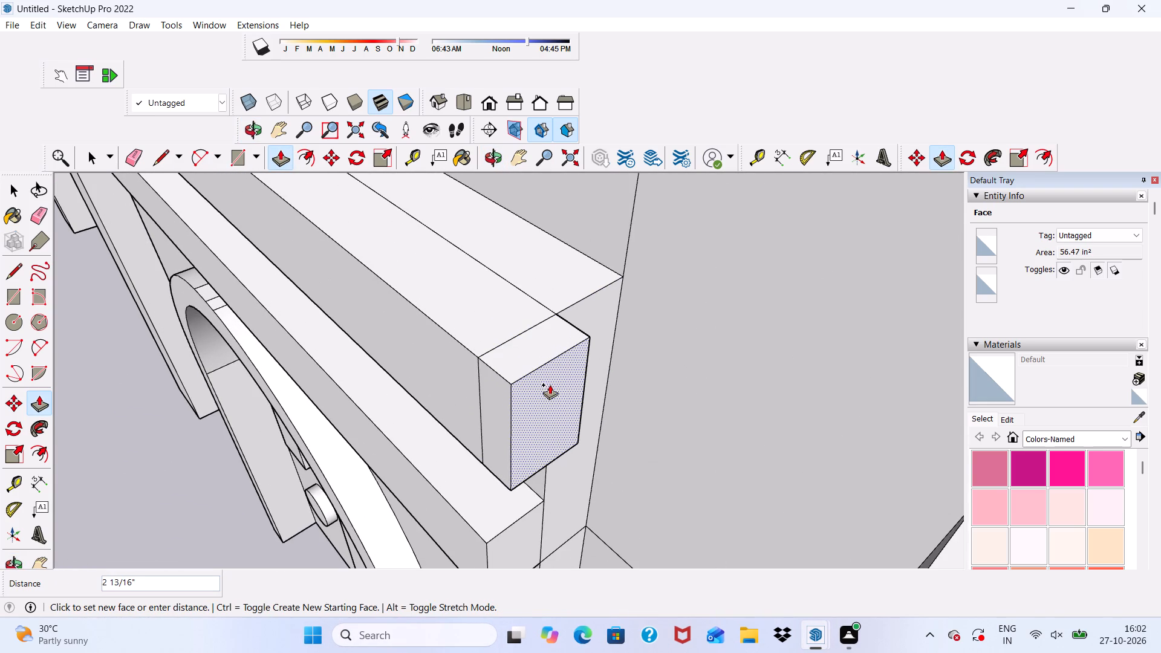
{"action": "left_click", "coordinate": [552, 390]}
Push/Pull the back face of this upper band extension 6" towards the facade to wrap the surround's side nearest the unbanded frame.
{"action": "middle_click_drag", "start_coordinate": [570, 365], "coordinate": [329, 357]}
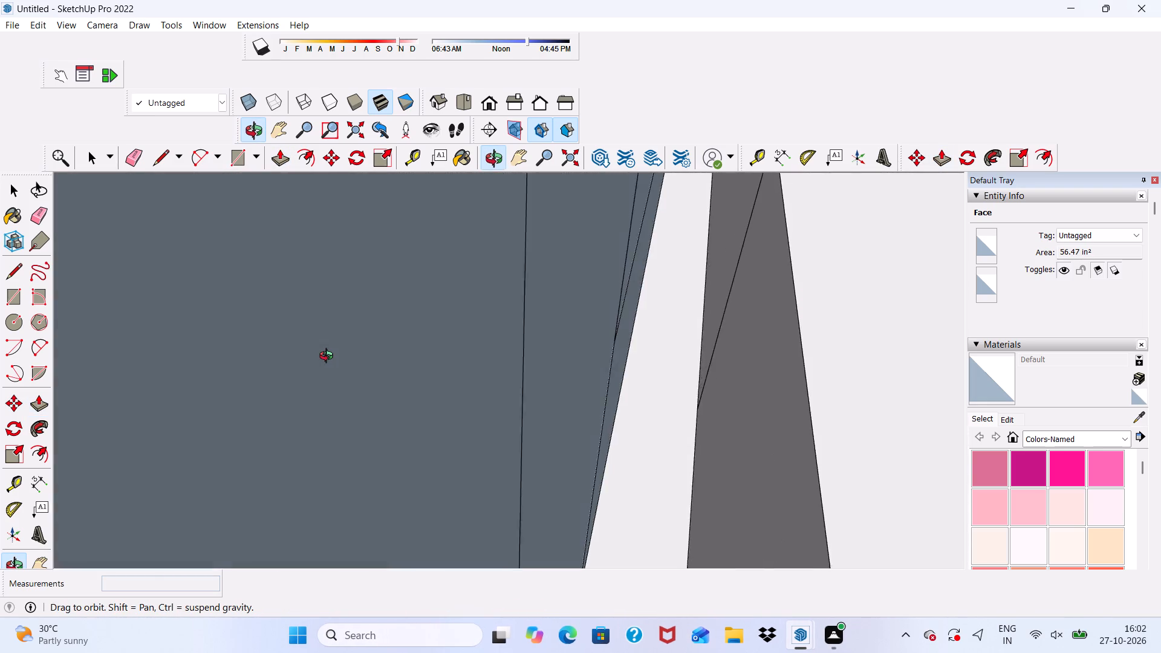
{"action": "middle_click_drag", "start_coordinate": [329, 357], "coordinate": [392, 357]}
{"action": "scroll", "coordinate": [600, 365], "scroll_direction": "up", "scroll_amount": 4}
{"action": "middle_click_drag", "start_coordinate": [519, 388], "coordinate": [470, 385]}
{"action": "scroll", "coordinate": [481, 385], "scroll_direction": "up", "scroll_amount": 5}
{"action": "left_click", "coordinate": [481, 384]}
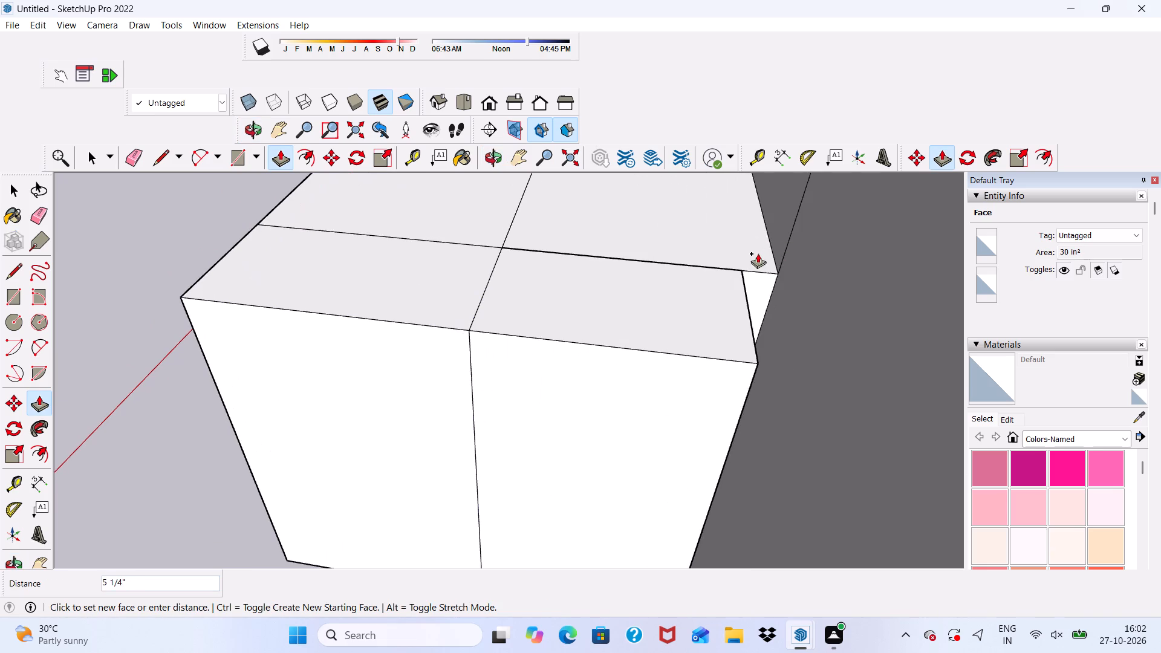
{"action": "left_click", "coordinate": [801, 253]}
Push/Pull the lower door band's end face nearest the unbanded frame 6 3/8" sideways past the surround.
{"action": "scroll", "coordinate": [717, 236], "scroll_direction": "down", "scroll_amount": 5}
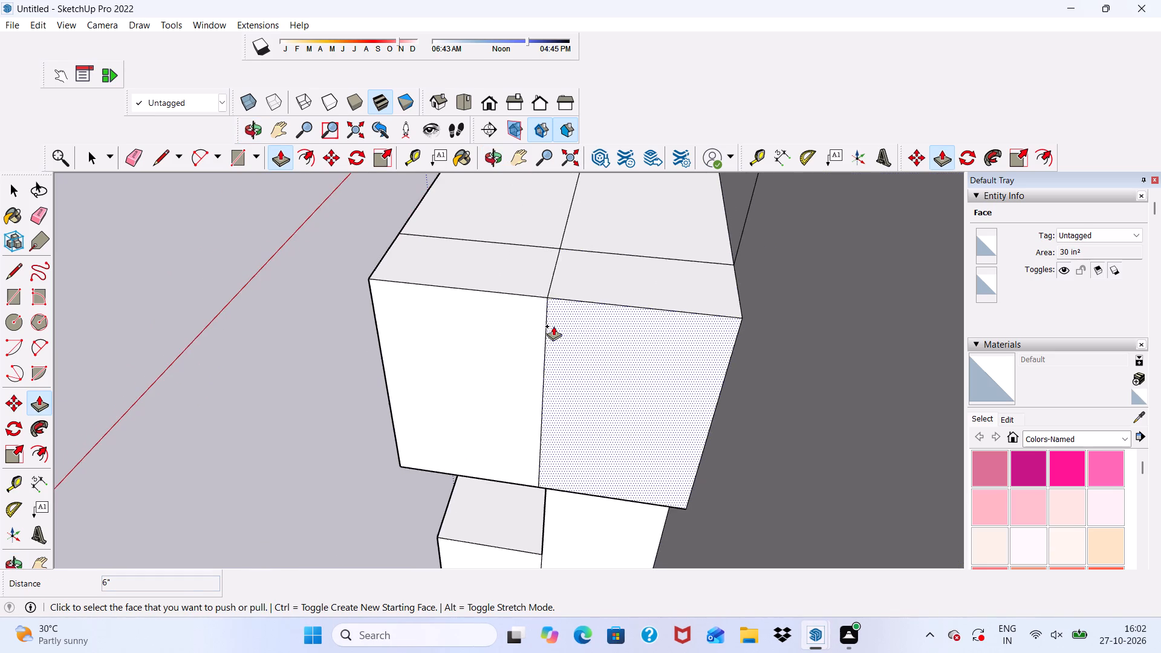
{"action": "middle_click_drag", "start_coordinate": [553, 326], "coordinate": [813, 233]}
{"action": "scroll", "coordinate": [812, 221], "scroll_direction": "down", "scroll_amount": 13}
{"action": "middle_click_drag", "start_coordinate": [625, 391], "coordinate": [478, 349]}
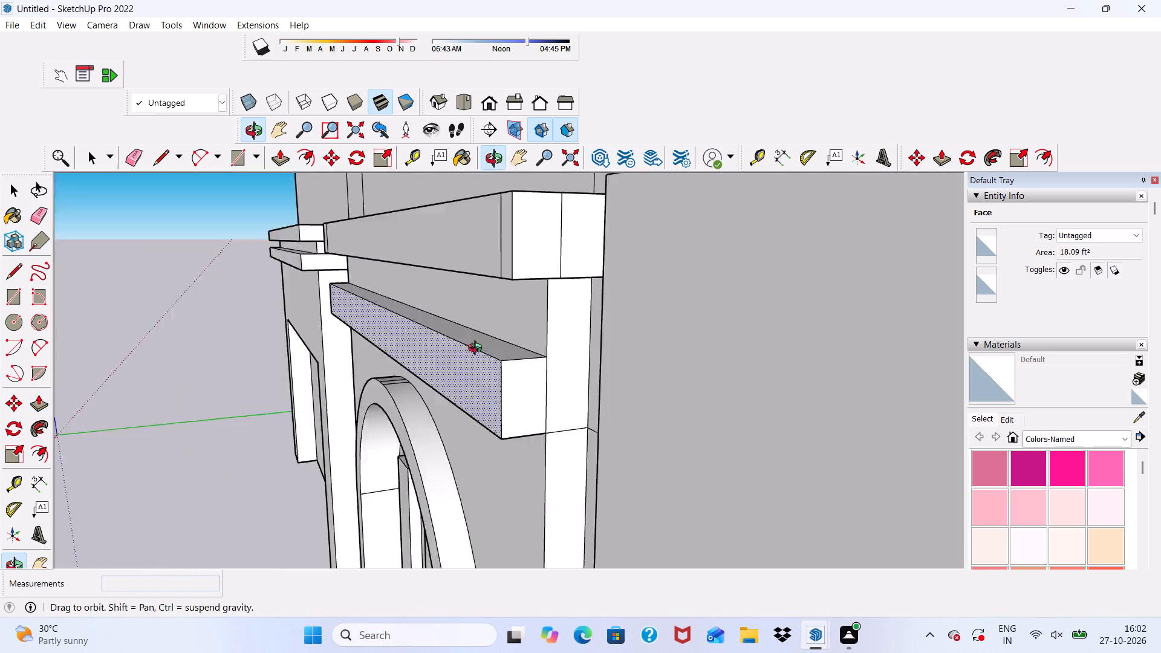
{"action": "middle_click_drag", "start_coordinate": [478, 349], "coordinate": [470, 343]}
{"action": "scroll", "coordinate": [463, 353], "scroll_direction": "up", "scroll_amount": 10}
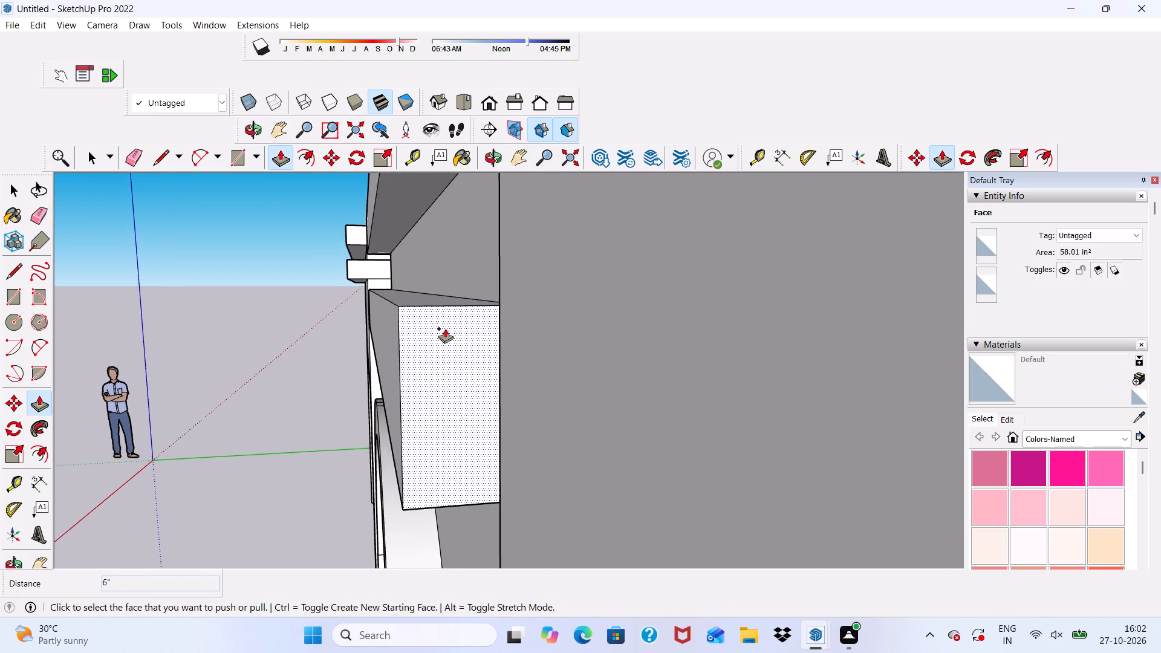
{"action": "left_click", "coordinate": [445, 328]}
{"action": "left_click", "coordinate": [465, 349]}
Push/Pull the back face of the lower band extension 6" towards the facade so it wraps around the surround's side.
{"action": "scroll", "coordinate": [368, 331], "scroll_direction": "down", "scroll_amount": 1}
{"action": "middle_click_drag", "start_coordinate": [368, 331], "coordinate": [464, 341]}
{"action": "scroll", "coordinate": [464, 332], "scroll_direction": "up", "scroll_amount": 1}
{"action": "scroll", "coordinate": [368, 290], "scroll_direction": "down", "scroll_amount": 5}
{"action": "scroll", "coordinate": [651, 320], "scroll_direction": "up", "scroll_amount": 5}
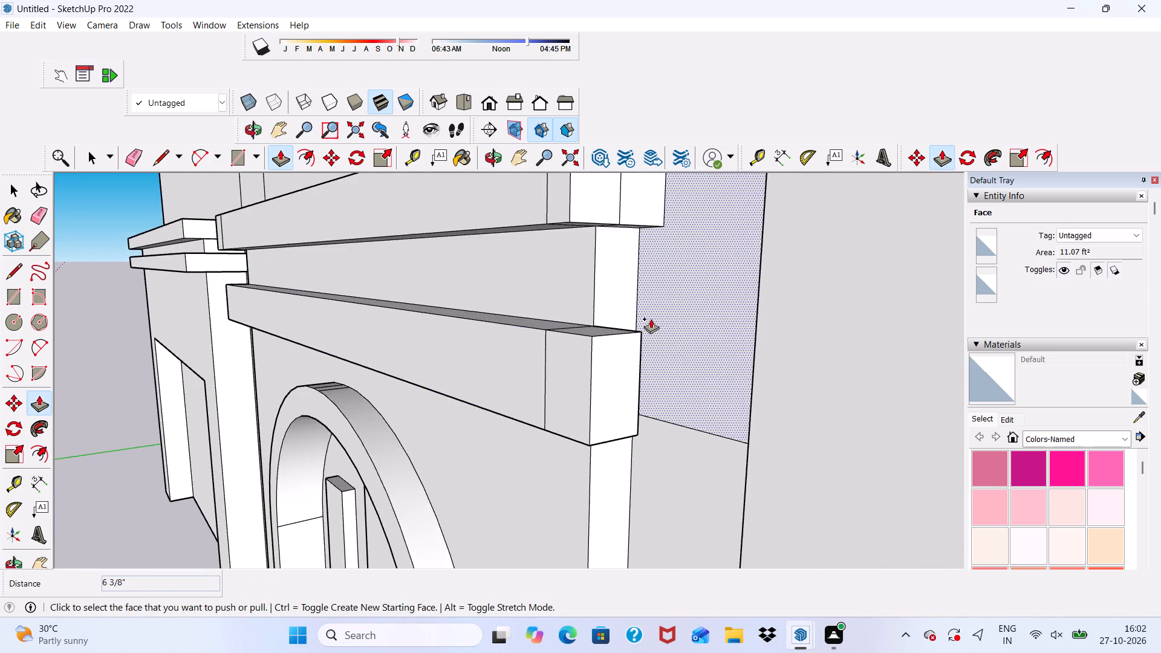
{"action": "middle_click_drag", "start_coordinate": [651, 319], "coordinate": [585, 340]}
{"action": "scroll", "coordinate": [462, 375], "scroll_direction": "up", "scroll_amount": 8}
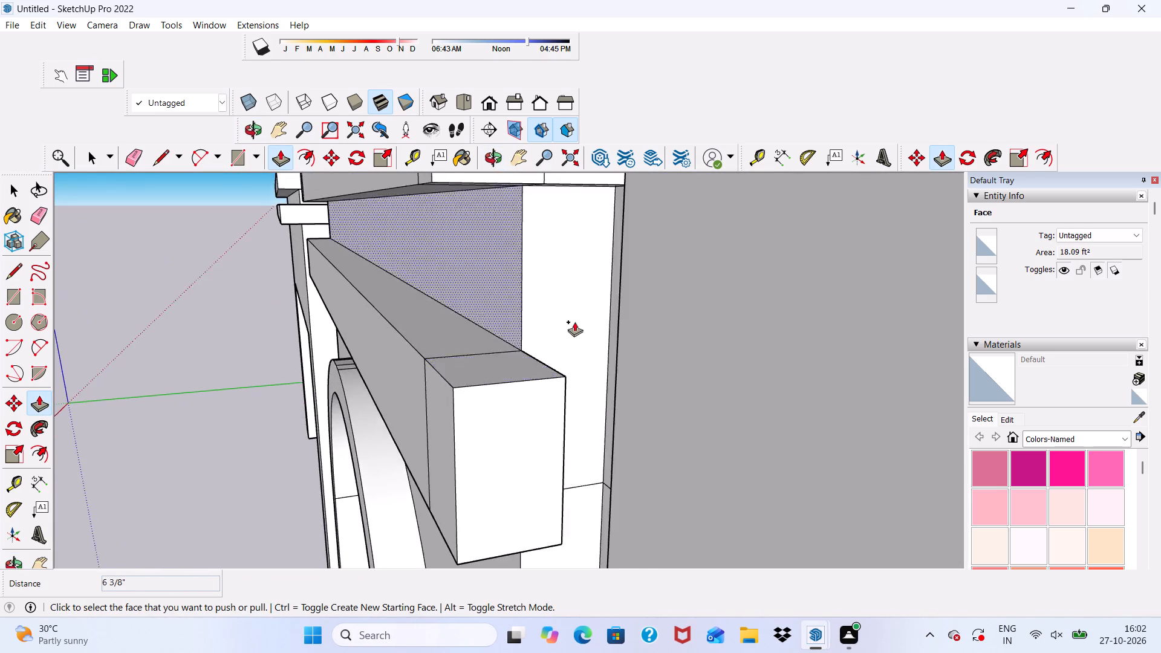
{"action": "scroll", "coordinate": [574, 322], "scroll_direction": "up", "scroll_amount": 3}
{"action": "scroll", "coordinate": [590, 351], "scroll_direction": "down", "scroll_amount": 1}
{"action": "middle_click_drag", "start_coordinate": [593, 362], "coordinate": [483, 368]}
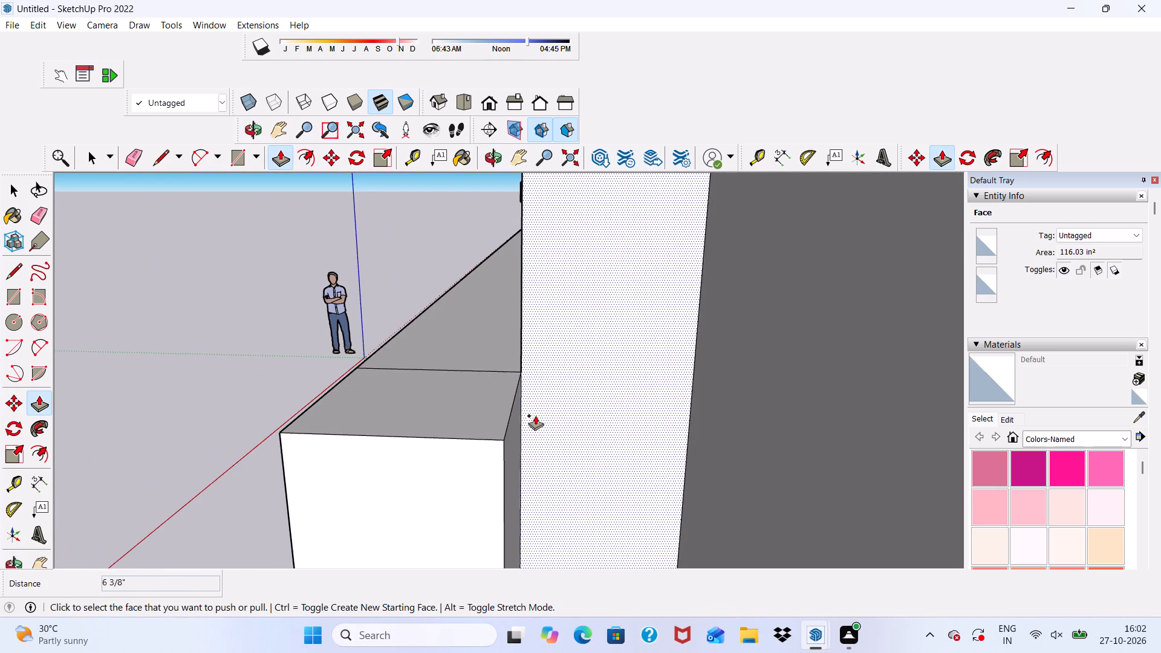
{"action": "scroll", "coordinate": [535, 415], "scroll_direction": "up", "scroll_amount": 1}
{"action": "scroll", "coordinate": [504, 460], "scroll_direction": "up", "scroll_amount": 1}
{"action": "left_click", "coordinate": [504, 460]}
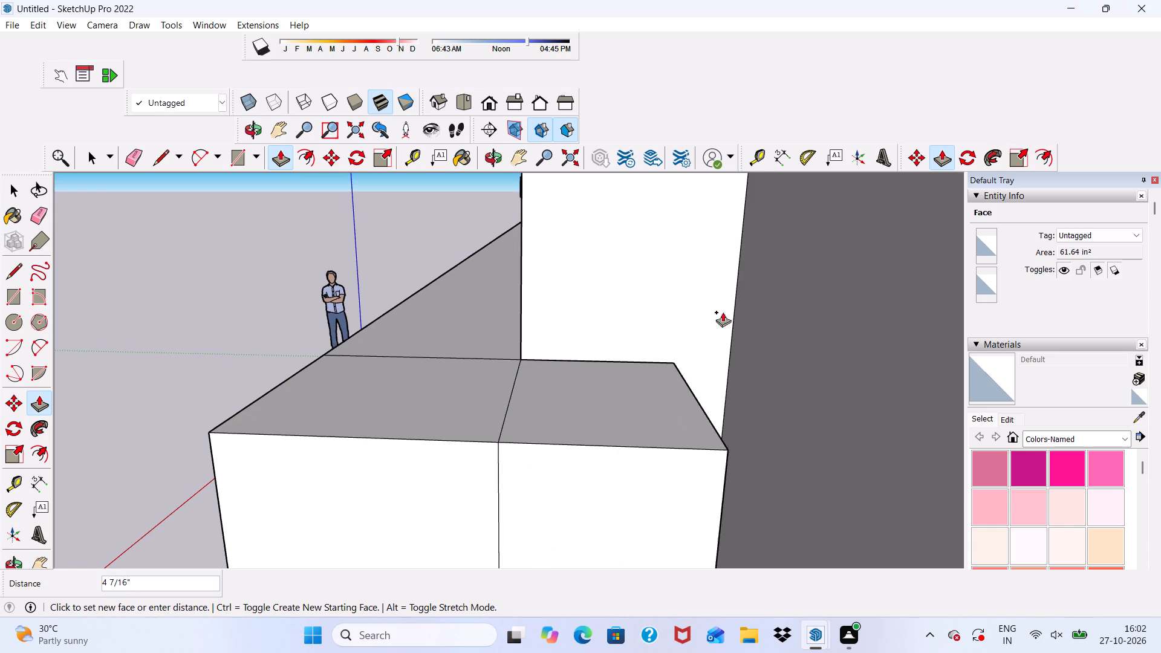
{"action": "left_click", "coordinate": [738, 291]}
Examine the door-surround bands in the standard front view.
{"action": "scroll", "coordinate": [655, 281], "scroll_direction": "down", "scroll_amount": 11}
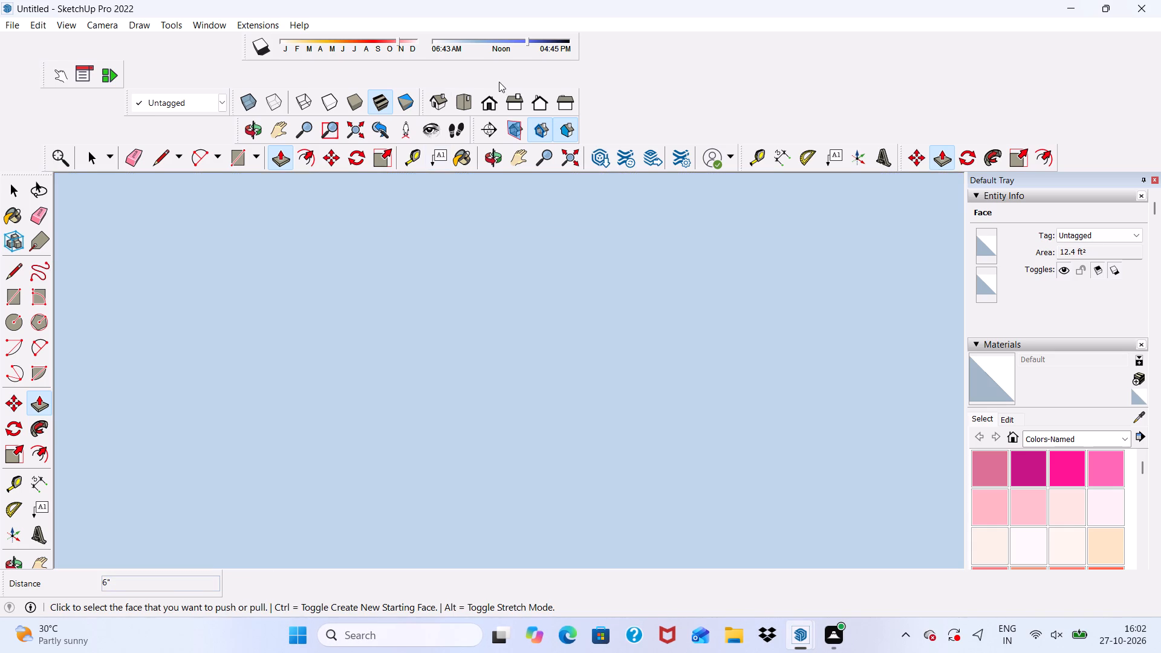
{"action": "left_click", "coordinate": [483, 96]}
{"action": "scroll", "coordinate": [447, 326], "scroll_direction": "down", "scroll_amount": 7}
{"action": "scroll", "coordinate": [561, 278], "scroll_direction": "up", "scroll_amount": 8}
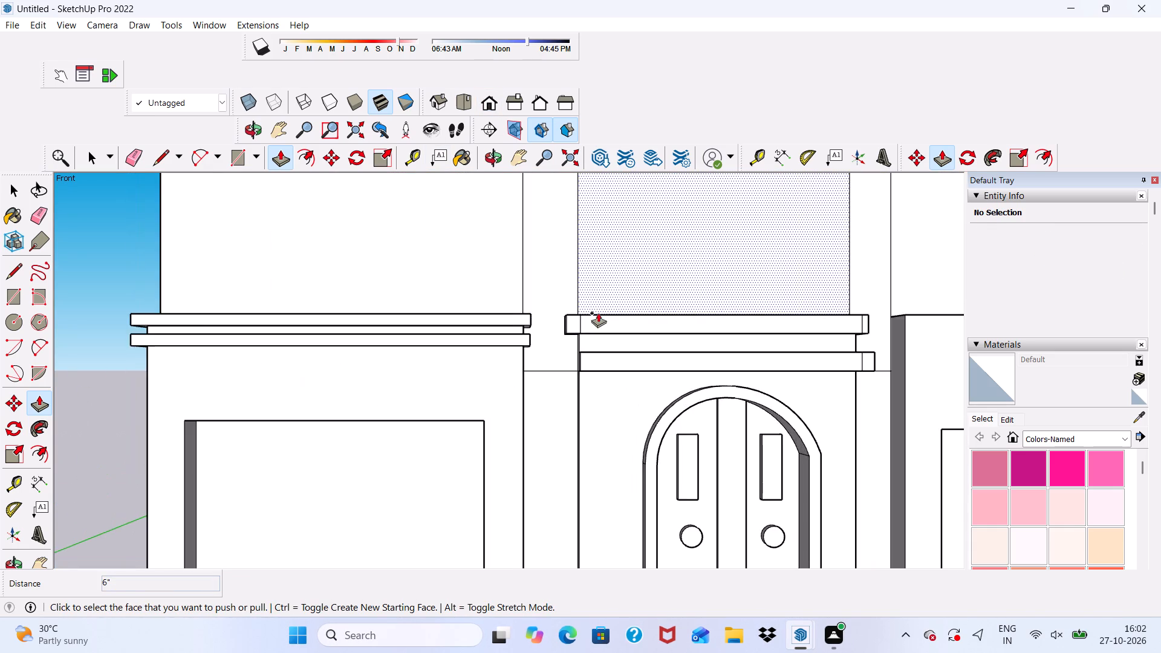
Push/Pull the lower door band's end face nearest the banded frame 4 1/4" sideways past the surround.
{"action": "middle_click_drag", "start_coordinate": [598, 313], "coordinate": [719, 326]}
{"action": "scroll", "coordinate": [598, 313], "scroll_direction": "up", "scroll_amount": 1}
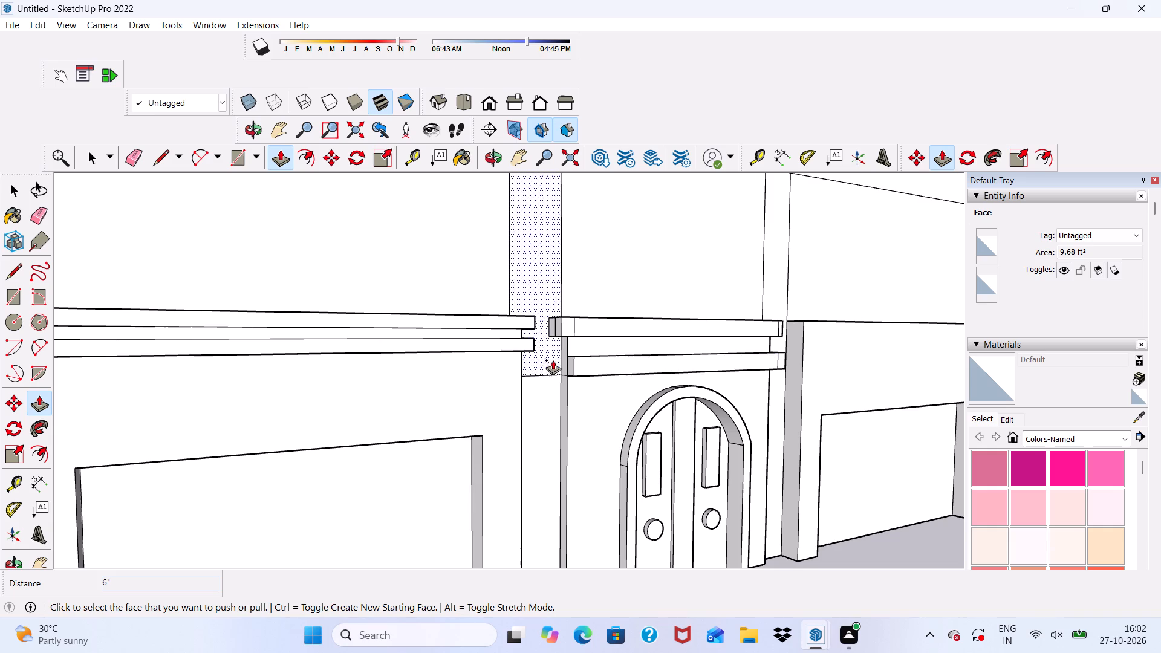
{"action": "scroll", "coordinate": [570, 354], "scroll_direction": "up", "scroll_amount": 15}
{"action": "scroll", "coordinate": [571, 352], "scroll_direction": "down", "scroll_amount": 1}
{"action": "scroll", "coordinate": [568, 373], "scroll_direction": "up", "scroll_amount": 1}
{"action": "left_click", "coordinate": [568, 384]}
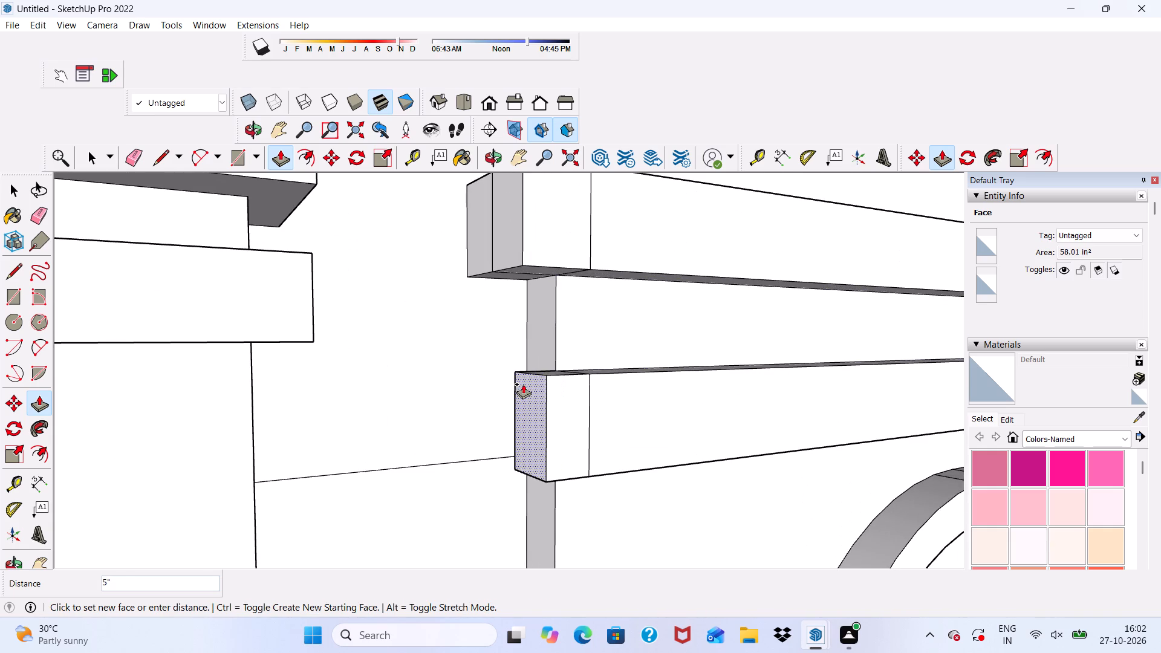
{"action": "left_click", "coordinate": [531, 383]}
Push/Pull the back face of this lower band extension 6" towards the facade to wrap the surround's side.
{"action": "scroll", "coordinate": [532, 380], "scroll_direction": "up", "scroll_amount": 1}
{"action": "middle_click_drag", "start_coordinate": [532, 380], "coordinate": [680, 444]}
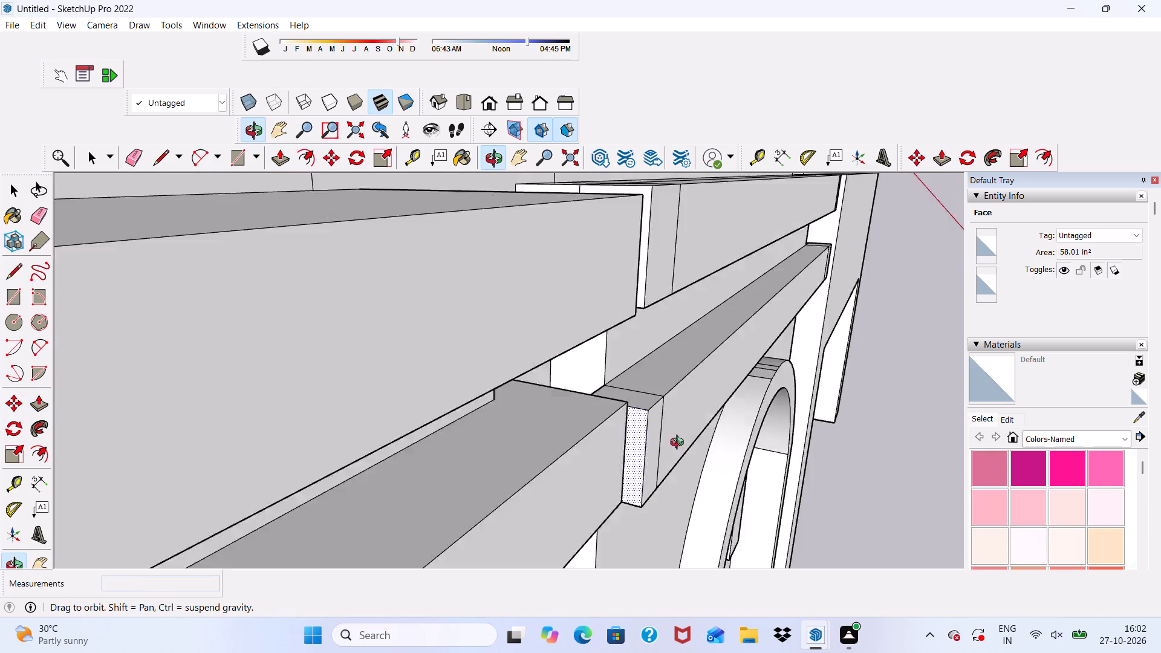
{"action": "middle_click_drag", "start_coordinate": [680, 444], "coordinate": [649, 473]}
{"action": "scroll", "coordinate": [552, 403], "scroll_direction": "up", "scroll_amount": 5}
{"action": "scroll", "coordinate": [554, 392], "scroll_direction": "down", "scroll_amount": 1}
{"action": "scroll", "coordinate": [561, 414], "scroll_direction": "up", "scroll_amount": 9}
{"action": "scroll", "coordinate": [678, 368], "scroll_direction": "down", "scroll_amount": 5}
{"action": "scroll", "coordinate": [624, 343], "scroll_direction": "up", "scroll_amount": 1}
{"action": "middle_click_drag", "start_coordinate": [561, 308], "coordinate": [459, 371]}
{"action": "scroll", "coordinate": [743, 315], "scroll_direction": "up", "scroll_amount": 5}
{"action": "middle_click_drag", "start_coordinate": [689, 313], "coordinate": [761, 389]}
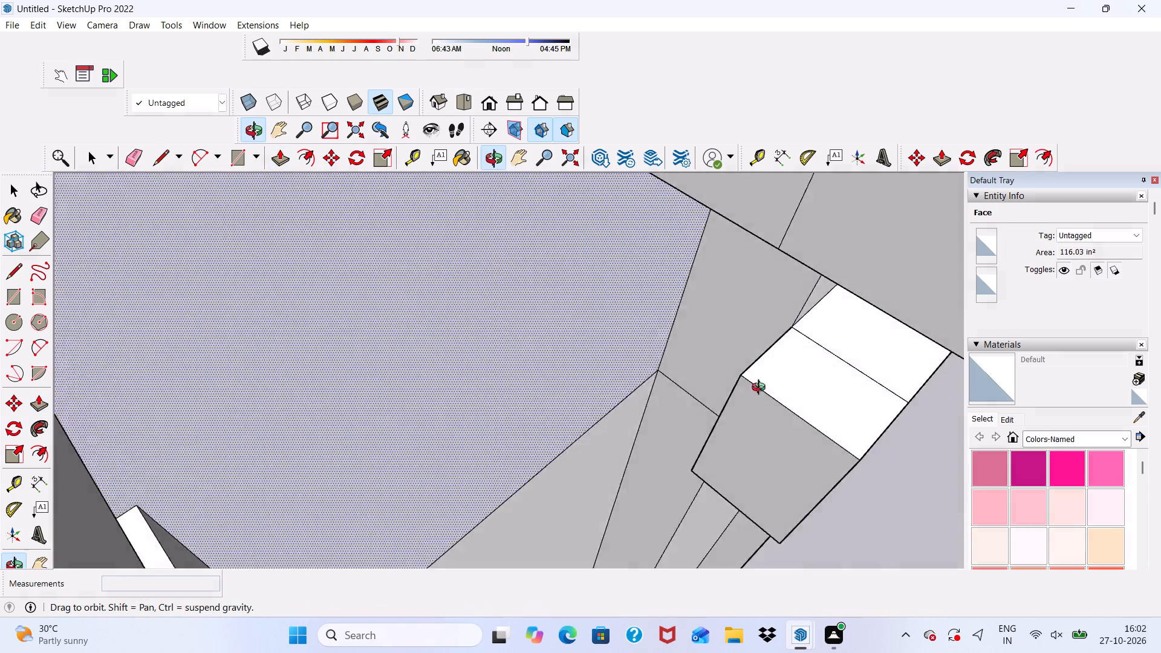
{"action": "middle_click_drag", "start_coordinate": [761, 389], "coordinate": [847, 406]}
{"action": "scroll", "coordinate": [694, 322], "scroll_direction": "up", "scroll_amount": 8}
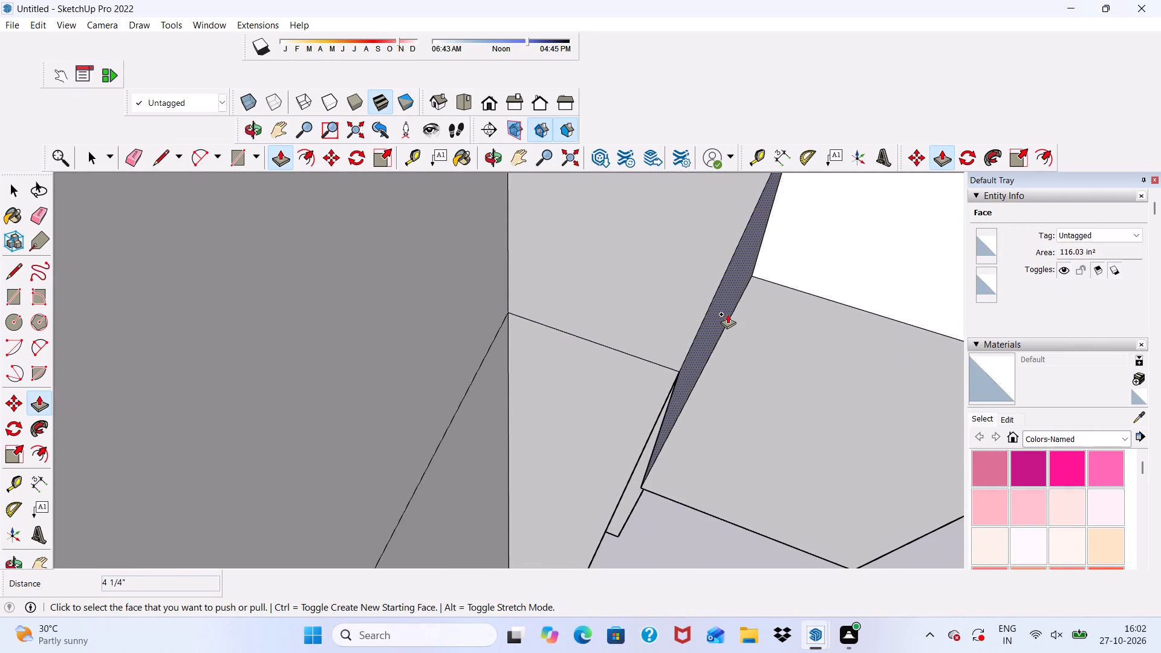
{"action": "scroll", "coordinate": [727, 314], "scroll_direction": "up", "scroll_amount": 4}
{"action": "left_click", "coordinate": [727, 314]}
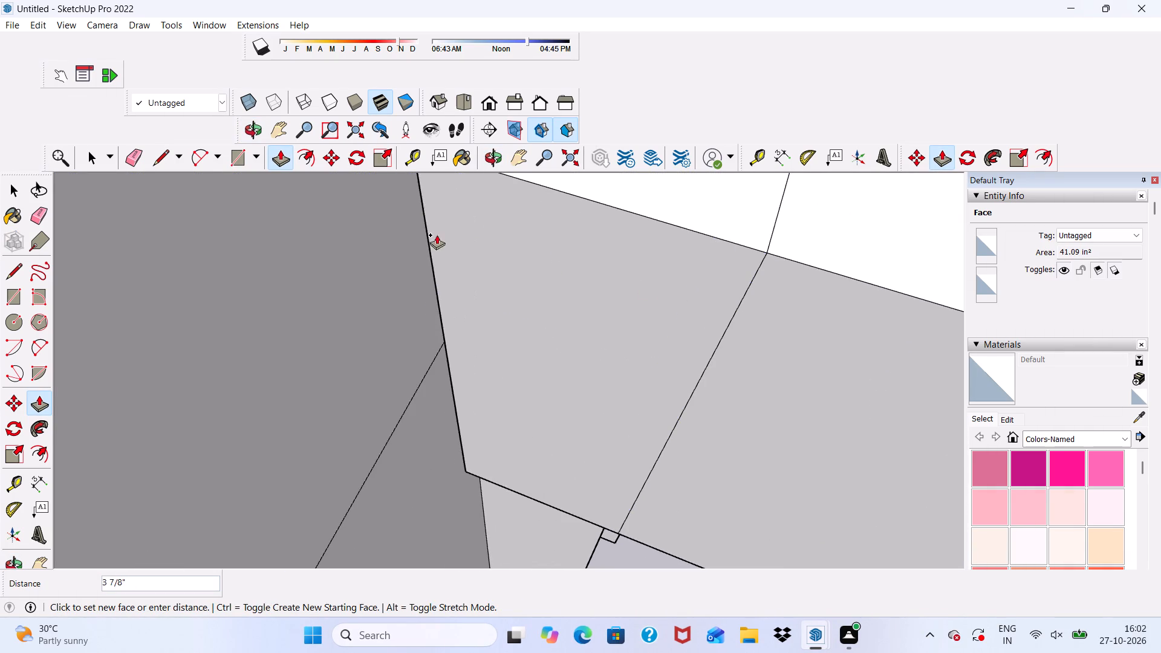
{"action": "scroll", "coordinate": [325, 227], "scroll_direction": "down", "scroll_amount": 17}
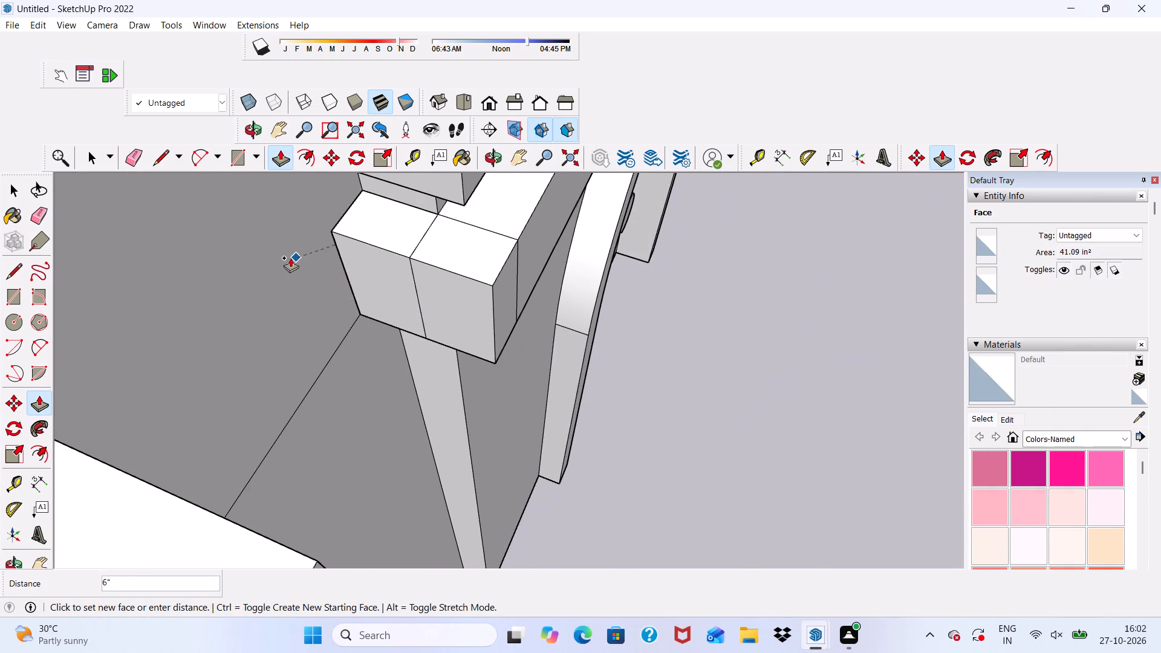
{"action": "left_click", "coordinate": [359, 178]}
Examine both door-surround bands and their ends from the front against the neighbouring frame's bands.
{"action": "scroll", "coordinate": [292, 247], "scroll_direction": "down", "scroll_amount": 5}
{"action": "middle_click_drag", "start_coordinate": [408, 378], "coordinate": [392, 344]}
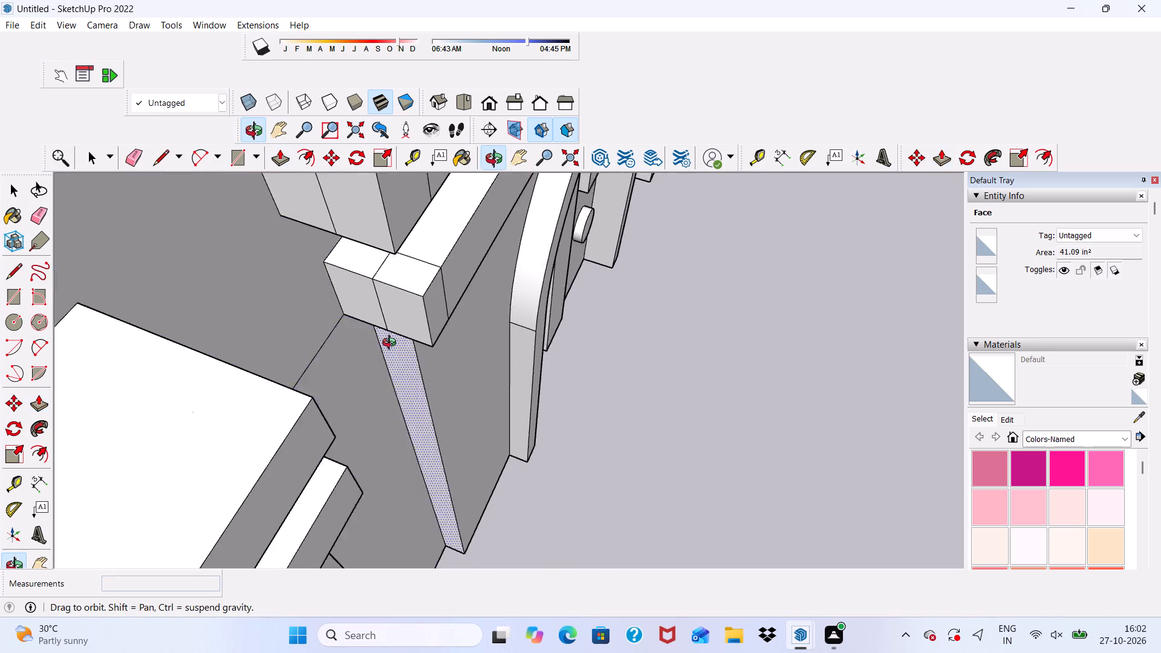
{"action": "middle_click_drag", "start_coordinate": [392, 344], "coordinate": [158, 292]}
{"action": "scroll", "coordinate": [176, 293], "scroll_direction": "up", "scroll_amount": 1}
{"action": "scroll", "coordinate": [241, 254], "scroll_direction": "down", "scroll_amount": 9}
{"action": "middle_click_drag", "start_coordinate": [562, 340], "coordinate": [522, 191]}
{"action": "scroll", "coordinate": [513, 195], "scroll_direction": "down", "scroll_amount": 6}
{"action": "middle_click_drag", "start_coordinate": [512, 216], "coordinate": [512, 174]}
{"action": "scroll", "coordinate": [512, 200], "scroll_direction": "up", "scroll_amount": 5}
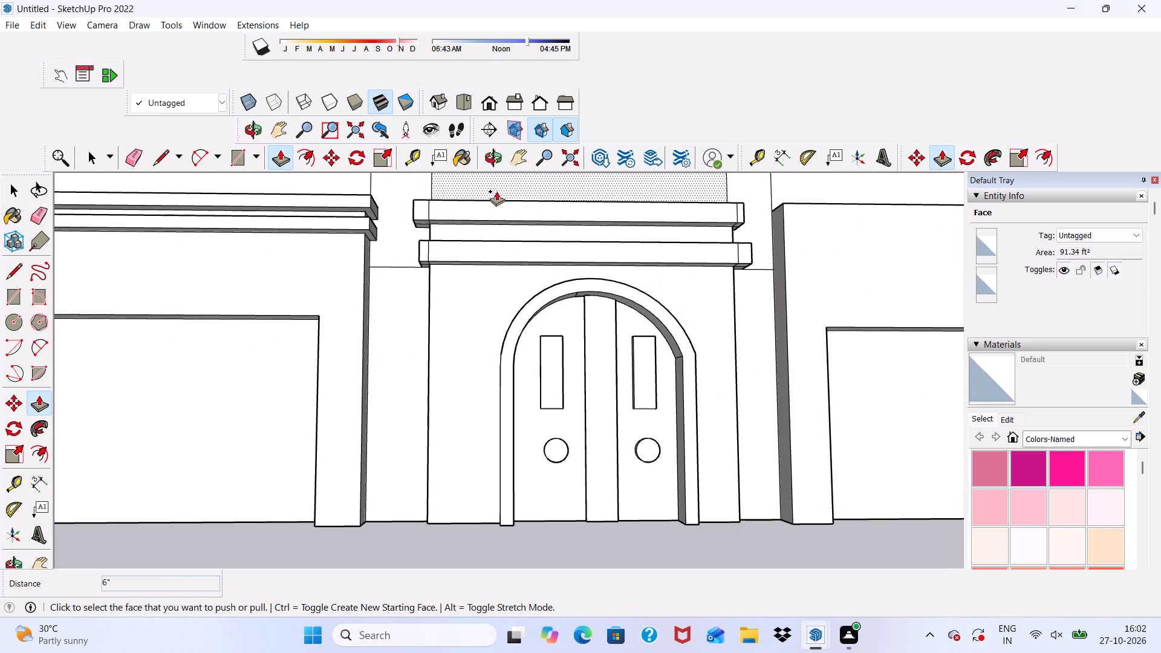
{"action": "scroll", "coordinate": [495, 211], "scroll_direction": "down", "scroll_amount": 5}
{"action": "scroll", "coordinate": [506, 217], "scroll_direction": "up", "scroll_amount": 5}
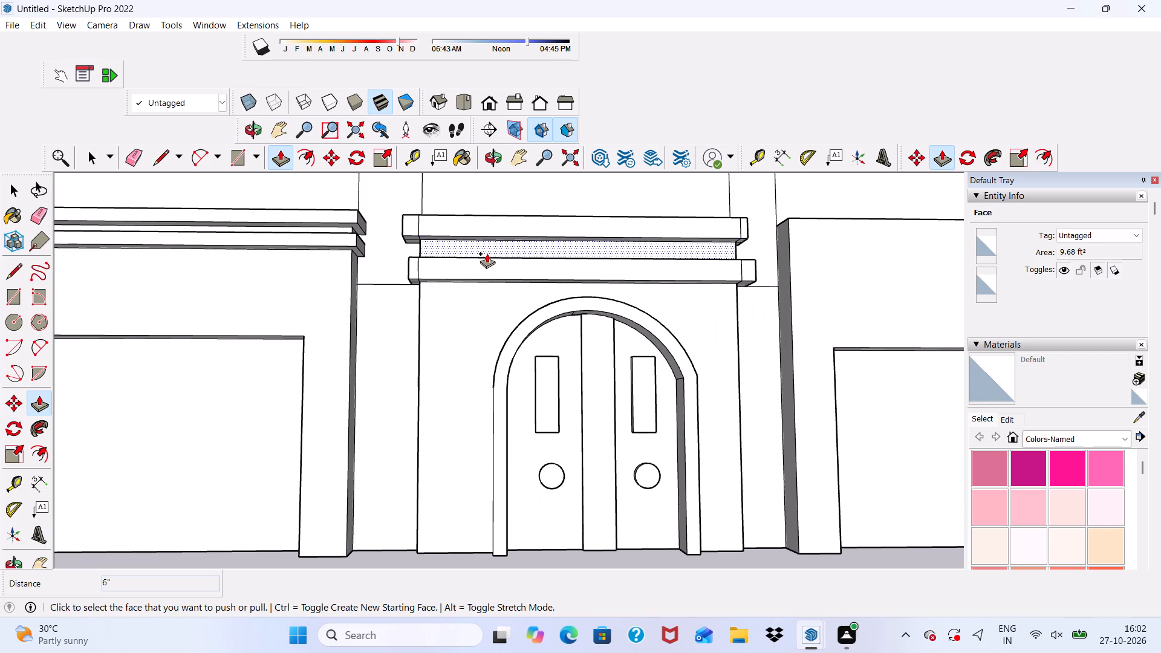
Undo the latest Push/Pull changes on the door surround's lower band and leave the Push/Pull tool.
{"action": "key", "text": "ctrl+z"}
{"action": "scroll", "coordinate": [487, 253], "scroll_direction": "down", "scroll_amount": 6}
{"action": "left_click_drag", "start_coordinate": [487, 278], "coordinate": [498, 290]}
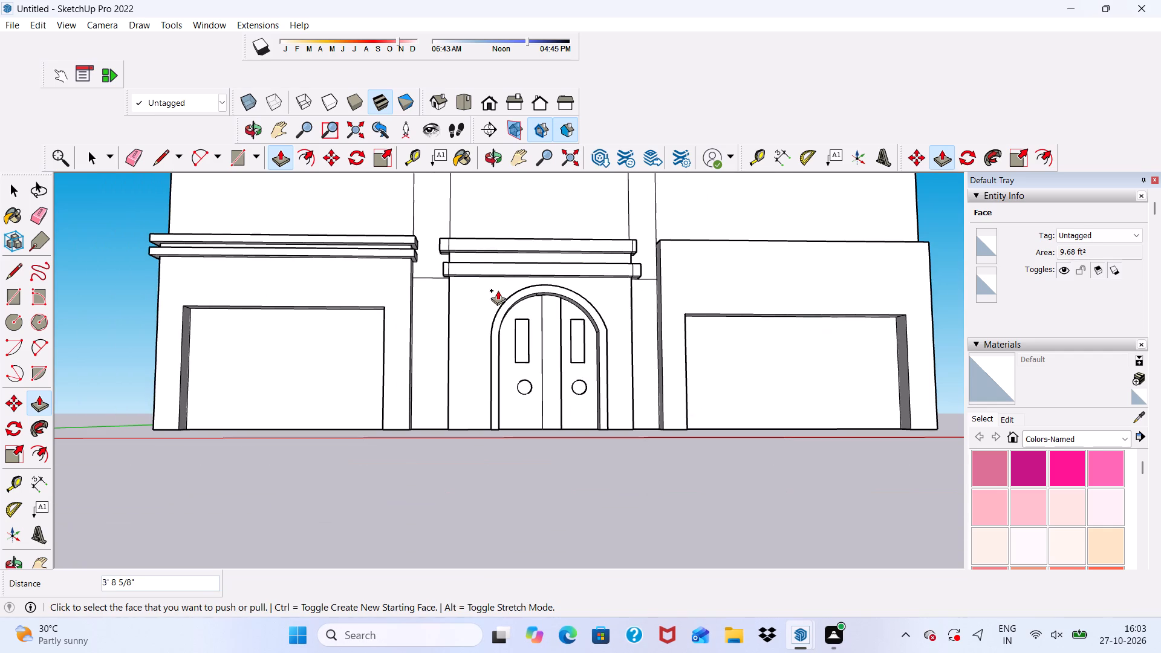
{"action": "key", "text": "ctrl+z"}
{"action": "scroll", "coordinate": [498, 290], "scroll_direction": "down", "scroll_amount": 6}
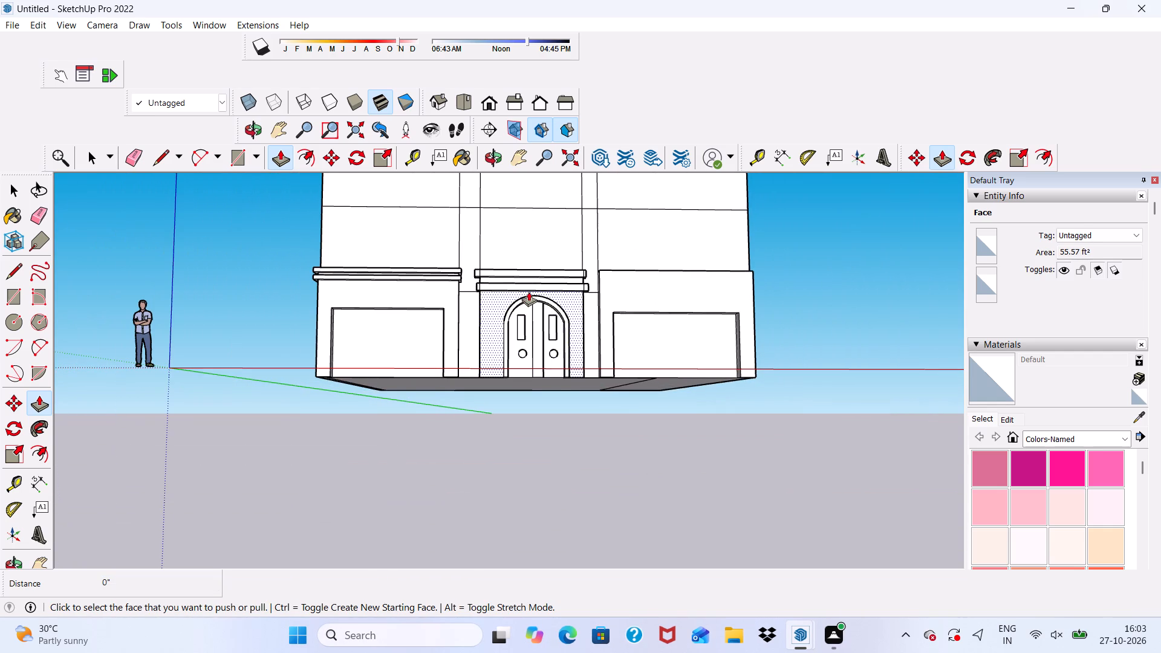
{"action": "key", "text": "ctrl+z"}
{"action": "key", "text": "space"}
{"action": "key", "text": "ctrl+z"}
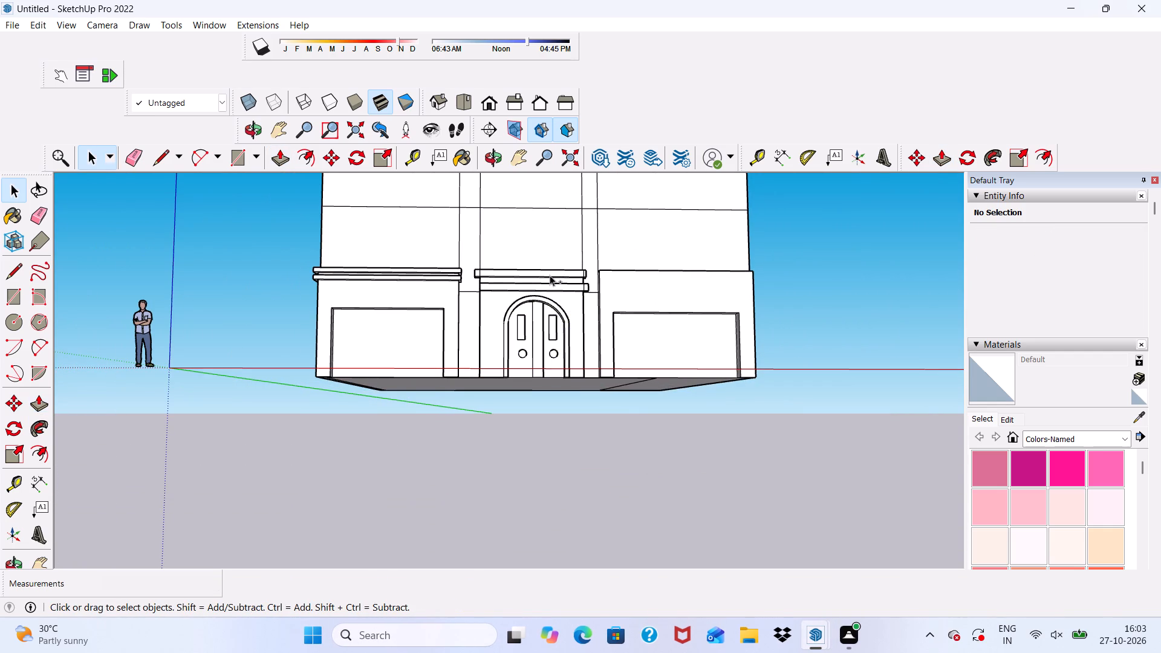
Undo the earlier band work on the arched-door surround back to its plain front face.
{"action": "key", "text": "ctrl+z"}
{"action": "key", "text": "ctrl+z"}
{"action": "key", "text": "ctrl+z"}
{"action": "key", "text": "ctrl+z"}
{"action": "key", "text": "ctrl+z"}
{"action": "key", "text": "ctrl+z"}
{"action": "key", "text": "ctrl+z"}
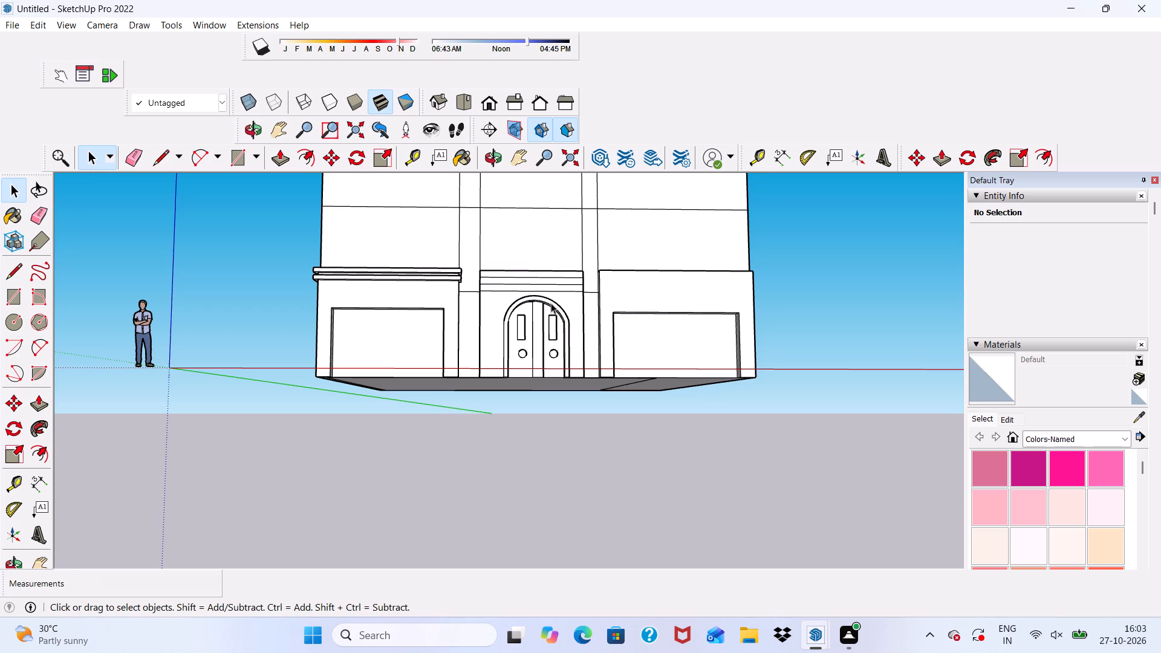
{"action": "key", "text": "ctrl+z"}
{"action": "key", "text": "ctrl+z"}
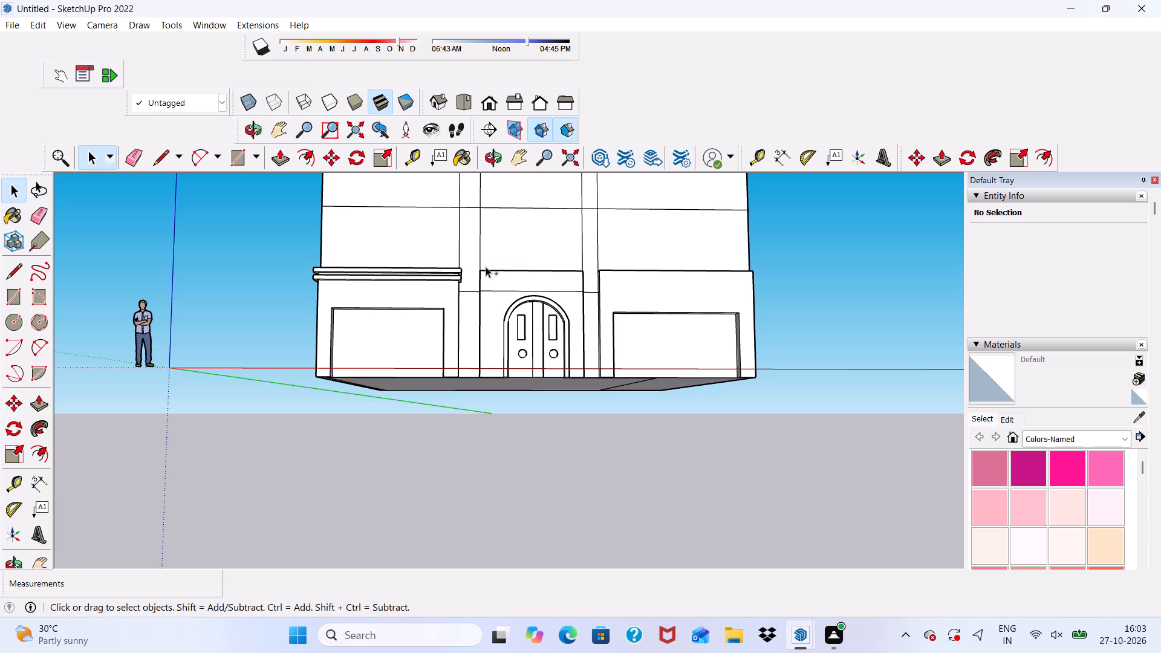
Push/Pull the top face of the arched-door surround slightly downward and clear the selection.
{"action": "scroll", "coordinate": [503, 268], "scroll_direction": "up", "scroll_amount": 1}
{"action": "middle_click_drag", "start_coordinate": [503, 268], "coordinate": [421, 489]}
{"action": "scroll", "coordinate": [490, 369], "scroll_direction": "up", "scroll_amount": 4}
{"action": "scroll", "coordinate": [477, 296], "scroll_direction": "up", "scroll_amount": 5}
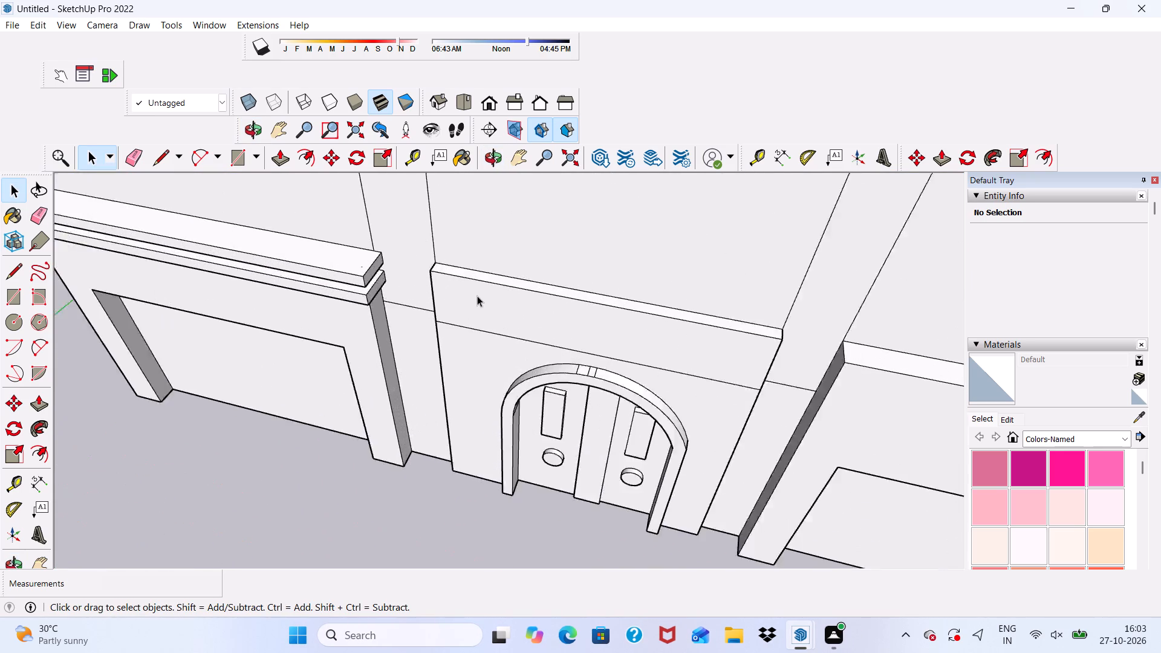
{"action": "scroll", "coordinate": [477, 296], "scroll_direction": "down", "scroll_amount": 4}
{"action": "middle_click_drag", "start_coordinate": [464, 319], "coordinate": [498, 179]}
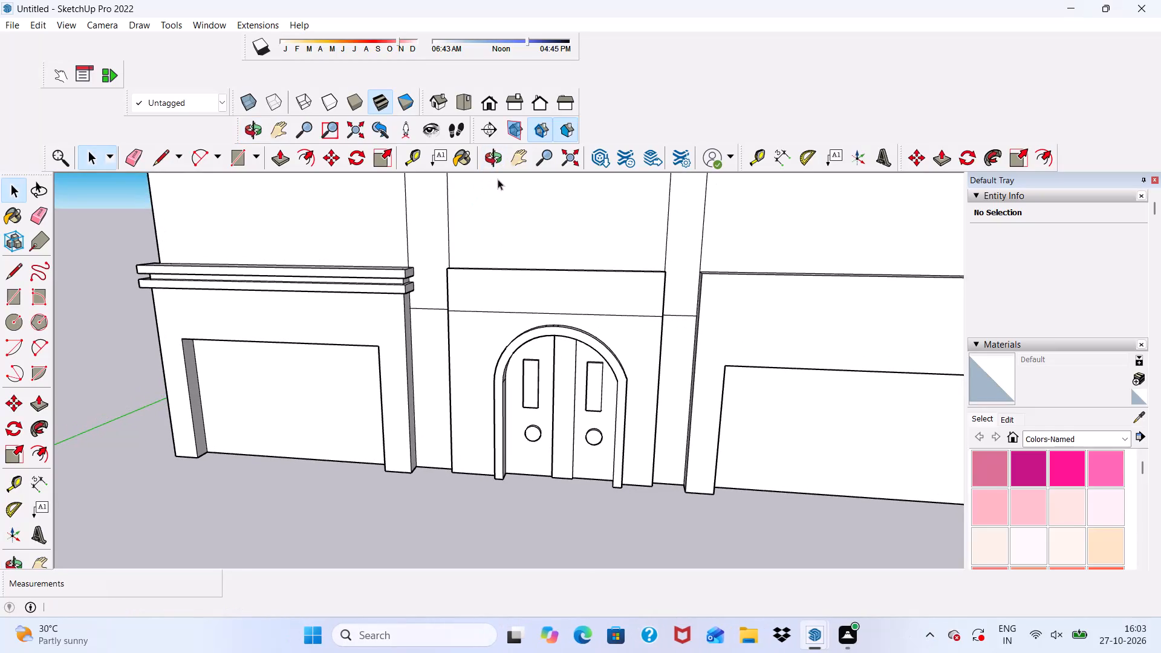
{"action": "middle_click_drag", "start_coordinate": [493, 216], "coordinate": [503, 351]}
{"action": "scroll", "coordinate": [496, 346], "scroll_direction": "up", "scroll_amount": 3}
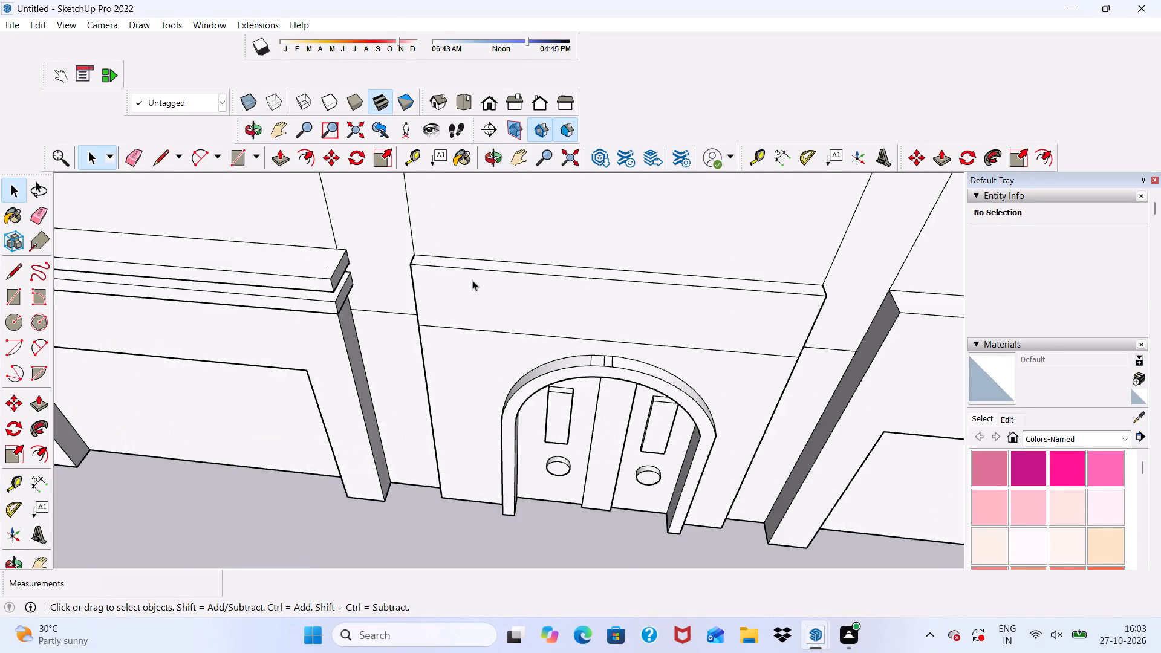
{"action": "scroll", "coordinate": [472, 280], "scroll_direction": "up", "scroll_amount": 13}
{"action": "middle_click_drag", "start_coordinate": [473, 253], "coordinate": [476, 293]}
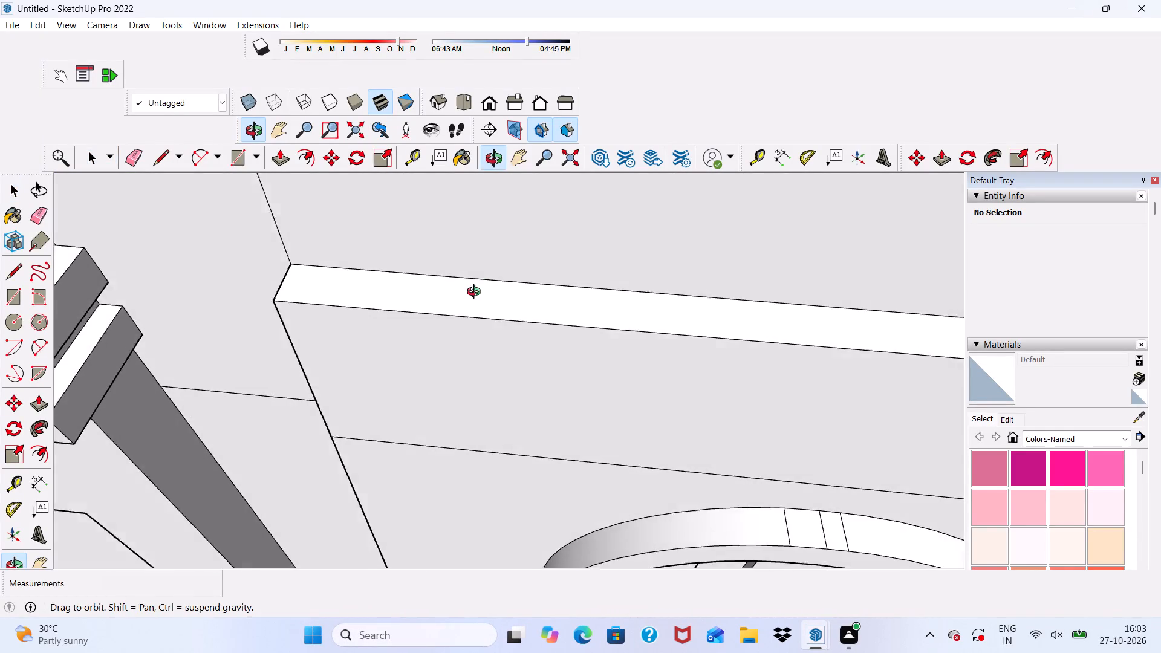
{"action": "middle_click_drag", "start_coordinate": [476, 293], "coordinate": [476, 297]}
{"action": "scroll", "coordinate": [476, 297], "scroll_direction": "up", "scroll_amount": 6}
{"action": "left_click", "coordinate": [432, 307]}
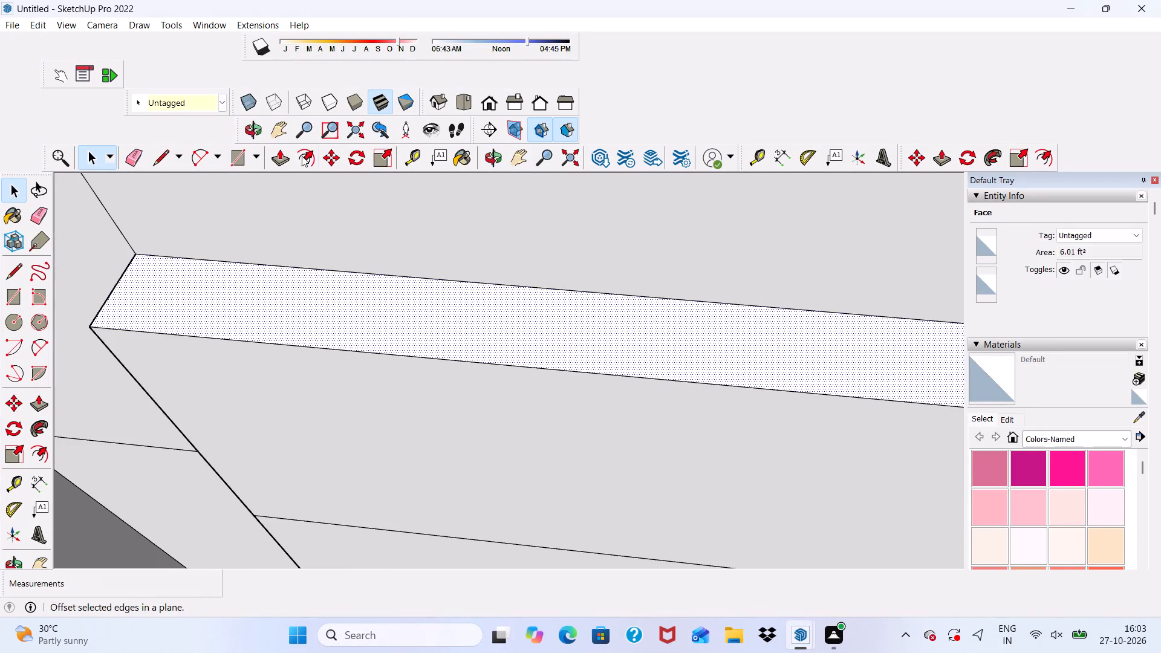
{"action": "left_click", "coordinate": [278, 157]}
{"action": "left_click_drag", "start_coordinate": [296, 294], "coordinate": [301, 328]}
{"action": "scroll", "coordinate": [296, 319], "scroll_direction": "down", "scroll_amount": 5}
{"action": "key", "text": "space"}
{"action": "scroll", "coordinate": [368, 294], "scroll_direction": "down", "scroll_amount": 6}
{"action": "middle_click_drag", "start_coordinate": [372, 313], "coordinate": [411, 170]}
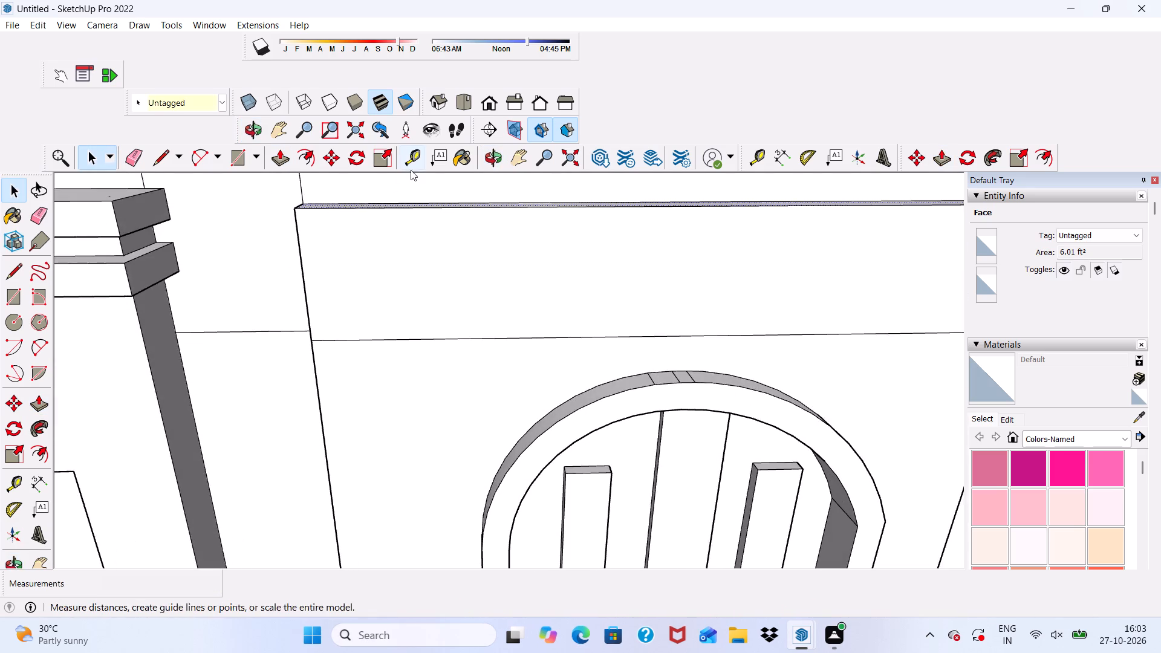
{"action": "scroll", "coordinate": [411, 171], "scroll_direction": "down", "scroll_amount": 19}
{"action": "left_click", "coordinate": [385, 397]}
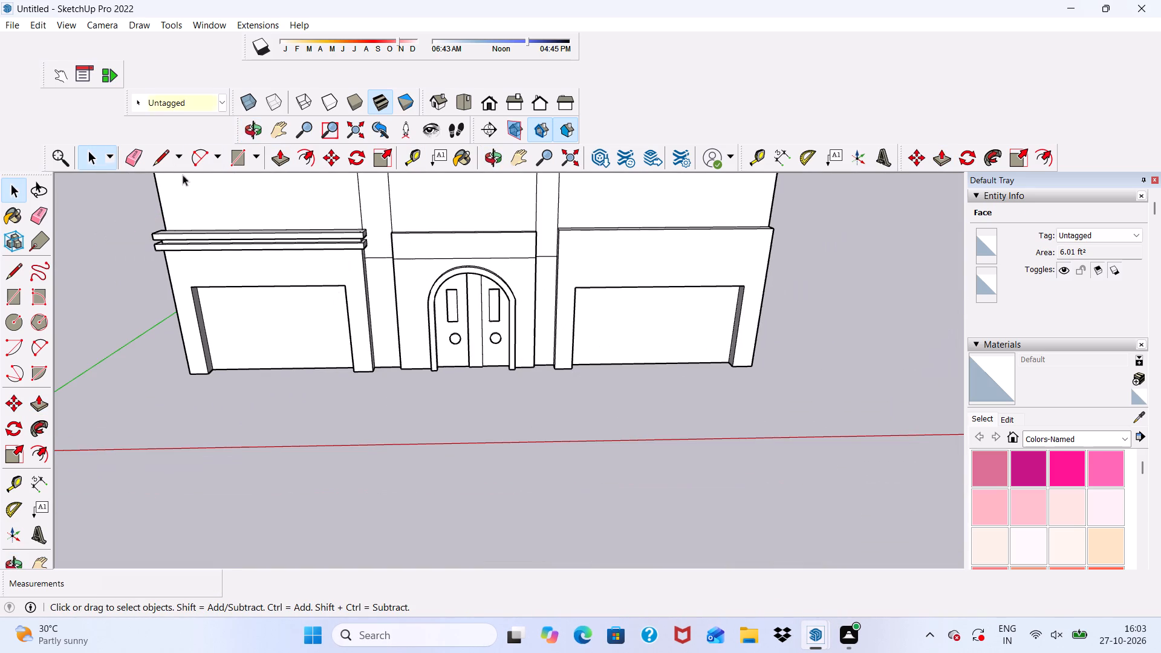
Draw a narrow rectangle about 12' long across the door surround, starting from the horizontal line just above the arch.
{"action": "left_click", "coordinate": [232, 154]}
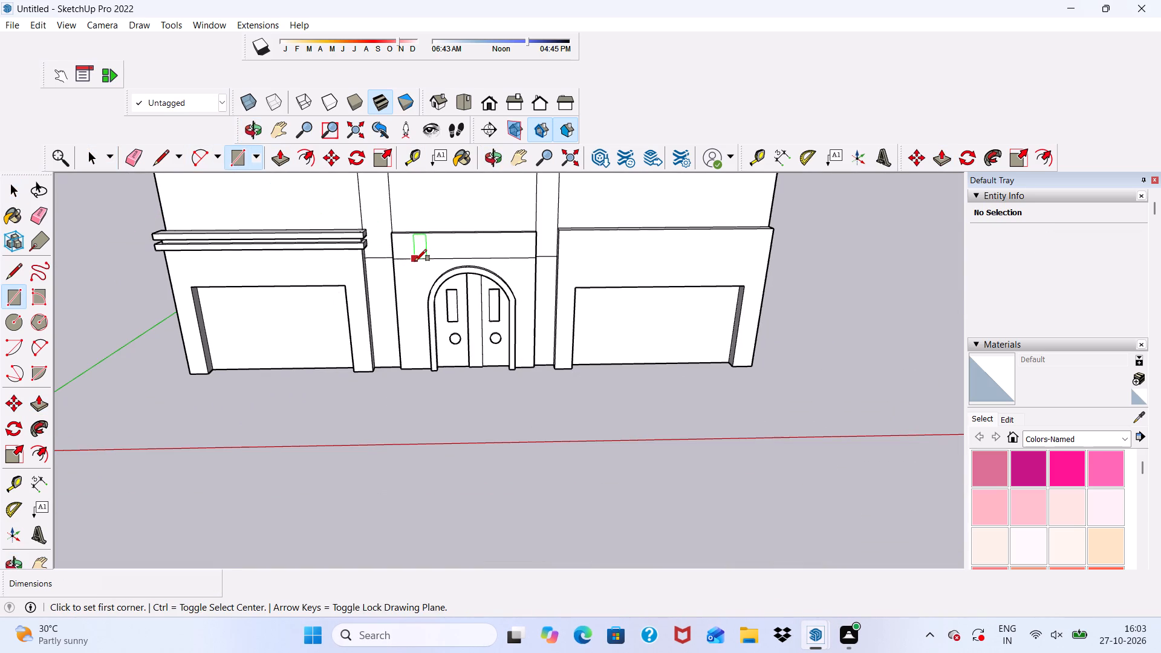
{"action": "scroll", "coordinate": [415, 261], "scroll_direction": "up", "scroll_amount": 7}
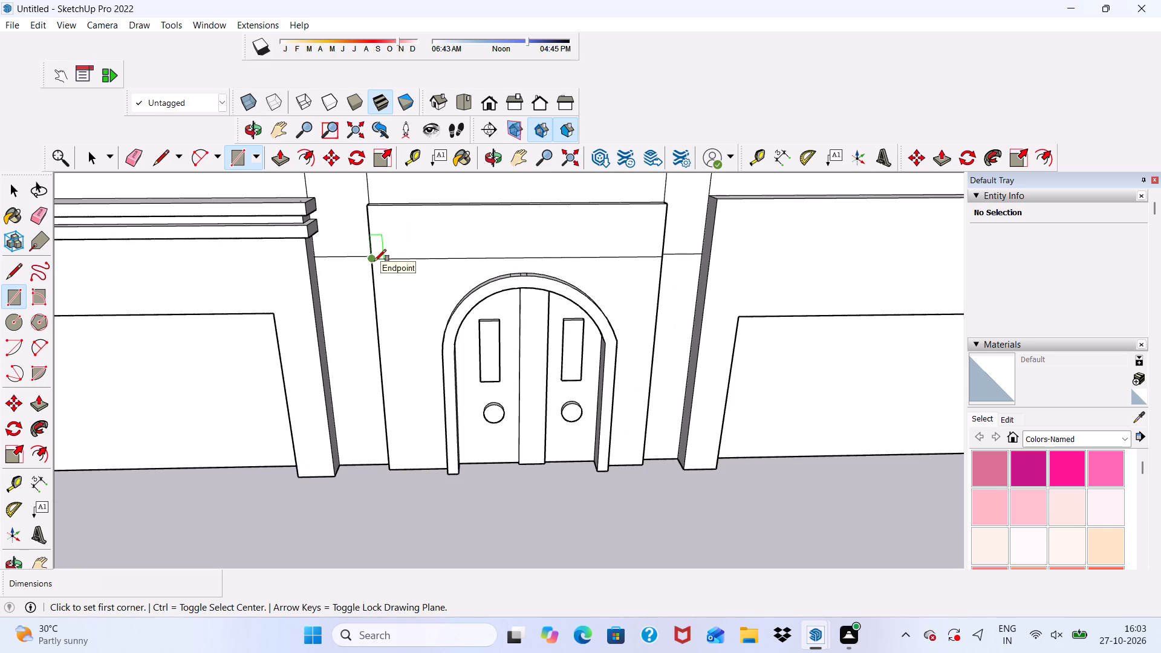
{"action": "left_click", "coordinate": [374, 261]}
{"action": "scroll", "coordinate": [400, 247], "scroll_direction": "down", "scroll_amount": 4}
{"action": "scroll", "coordinate": [576, 255], "scroll_direction": "up", "scroll_amount": 11}
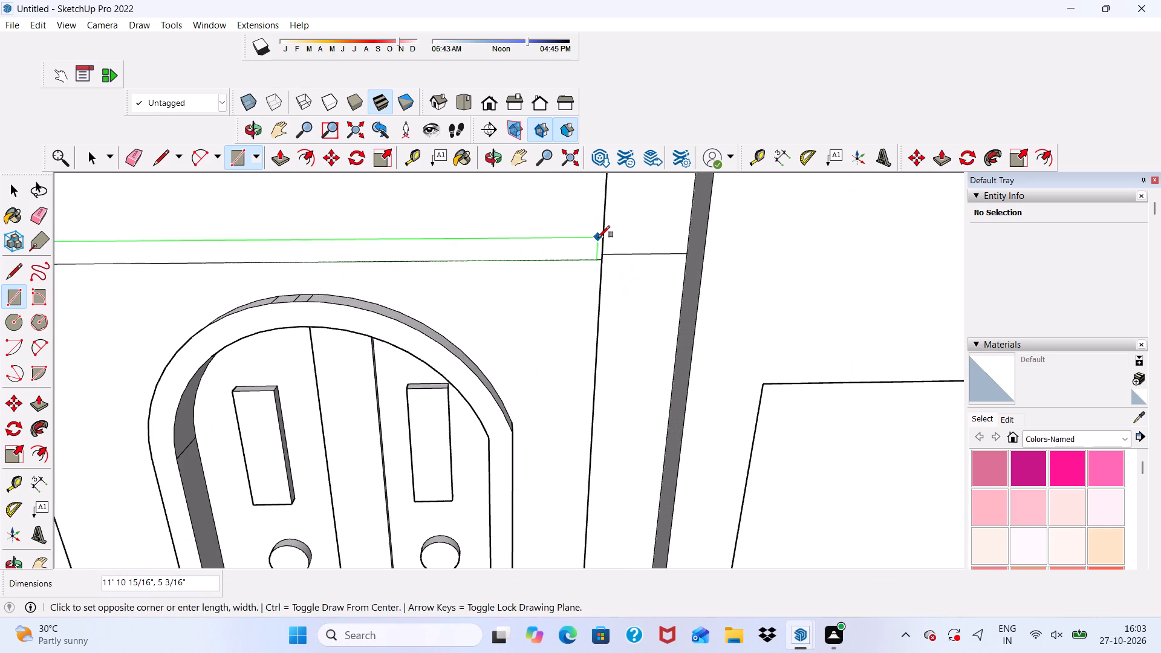
{"action": "left_click", "coordinate": [603, 235]}
{"action": "scroll", "coordinate": [603, 235], "scroll_direction": "down", "scroll_amount": 3}
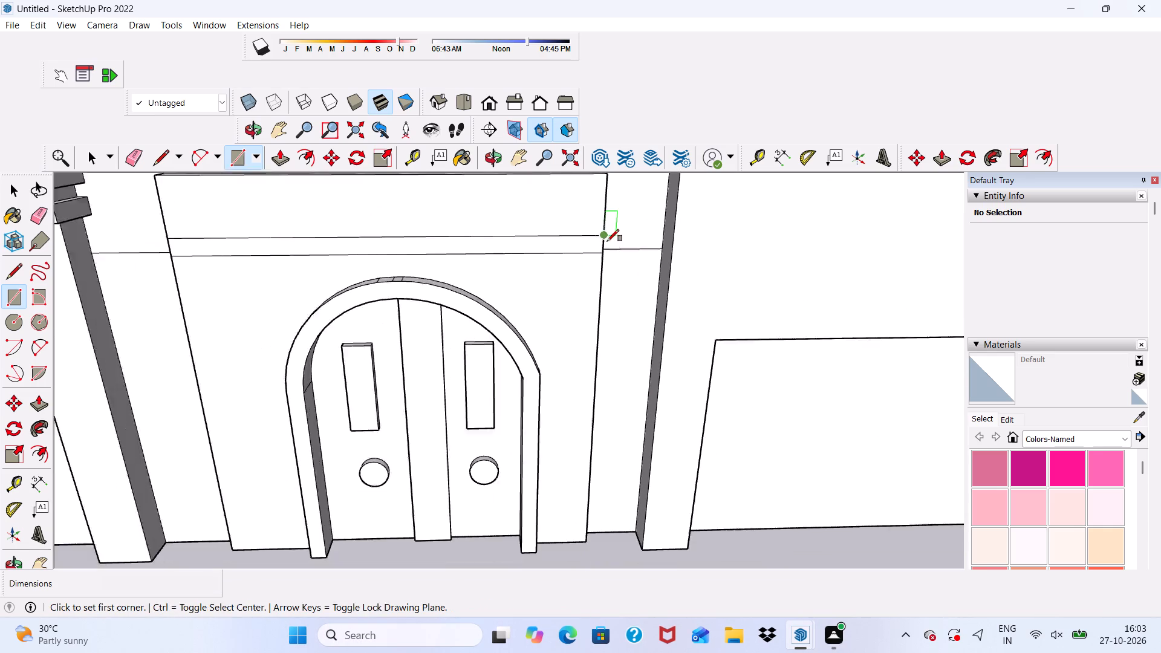
{"action": "scroll", "coordinate": [607, 241], "scroll_direction": "down", "scroll_amount": 2}
{"action": "key", "text": "space"}
Copy the new strip about 1' 2 5/8" upward on the door surround's front face.
{"action": "scroll", "coordinate": [377, 261], "scroll_direction": "up", "scroll_amount": 3}
{"action": "double_click", "coordinate": [357, 239]}
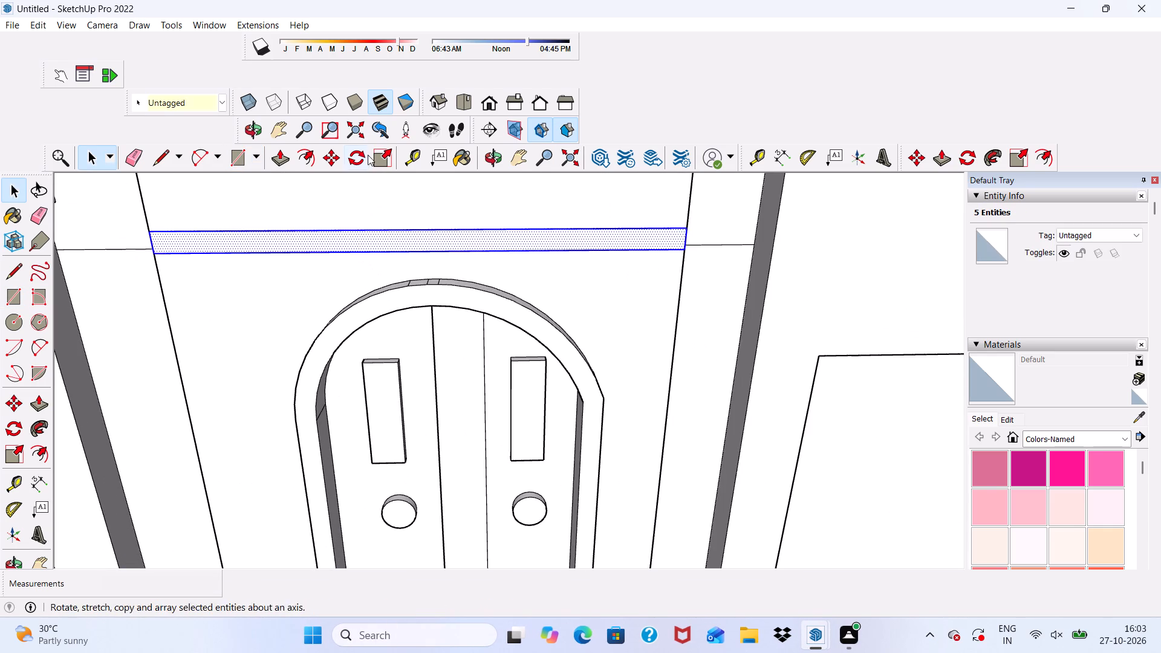
{"action": "left_click", "coordinate": [334, 157]}
{"action": "left_click", "coordinate": [327, 236]}
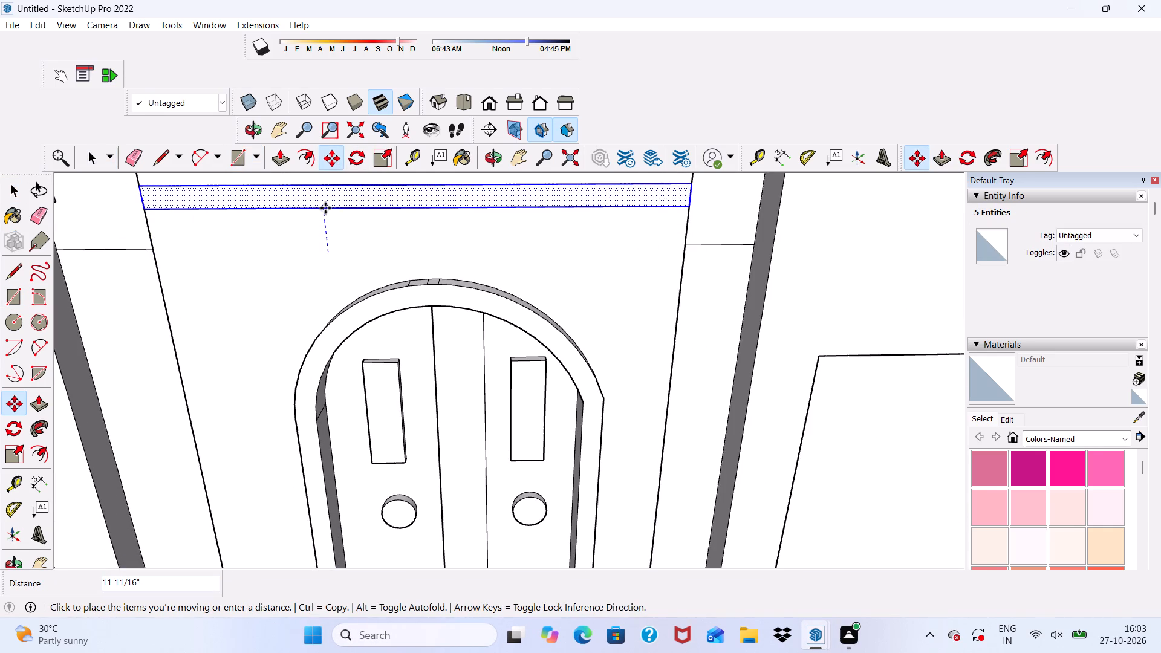
{"action": "scroll", "coordinate": [325, 208], "scroll_direction": "down", "scroll_amount": 3}
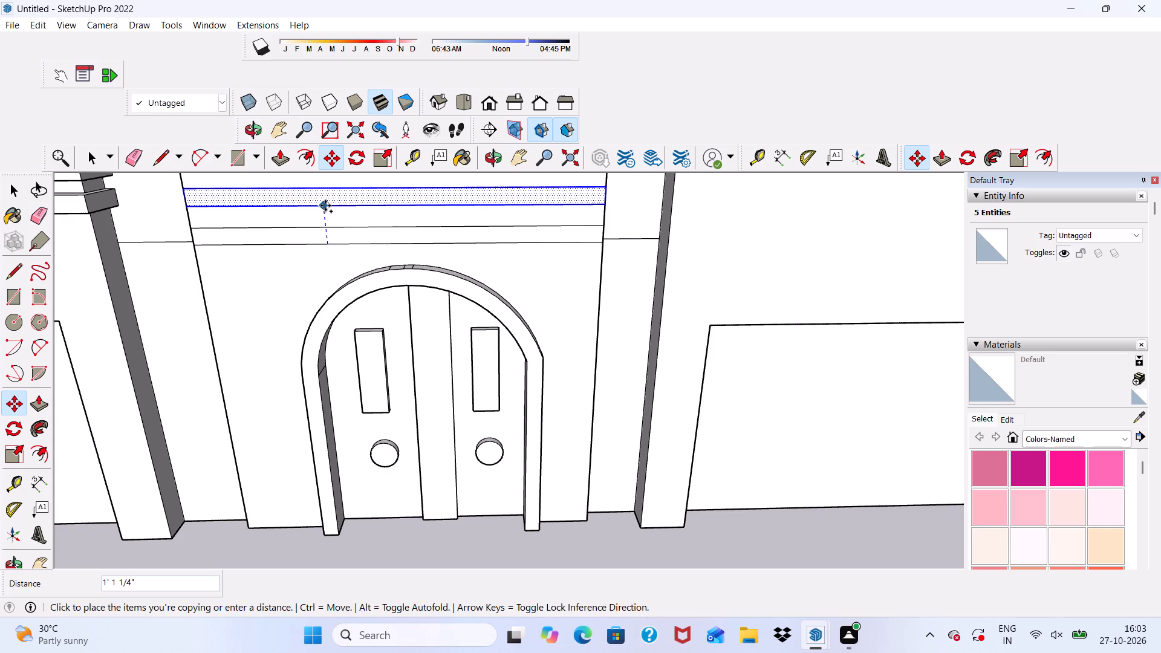
{"action": "scroll", "coordinate": [325, 206], "scroll_direction": "up", "scroll_amount": 3}
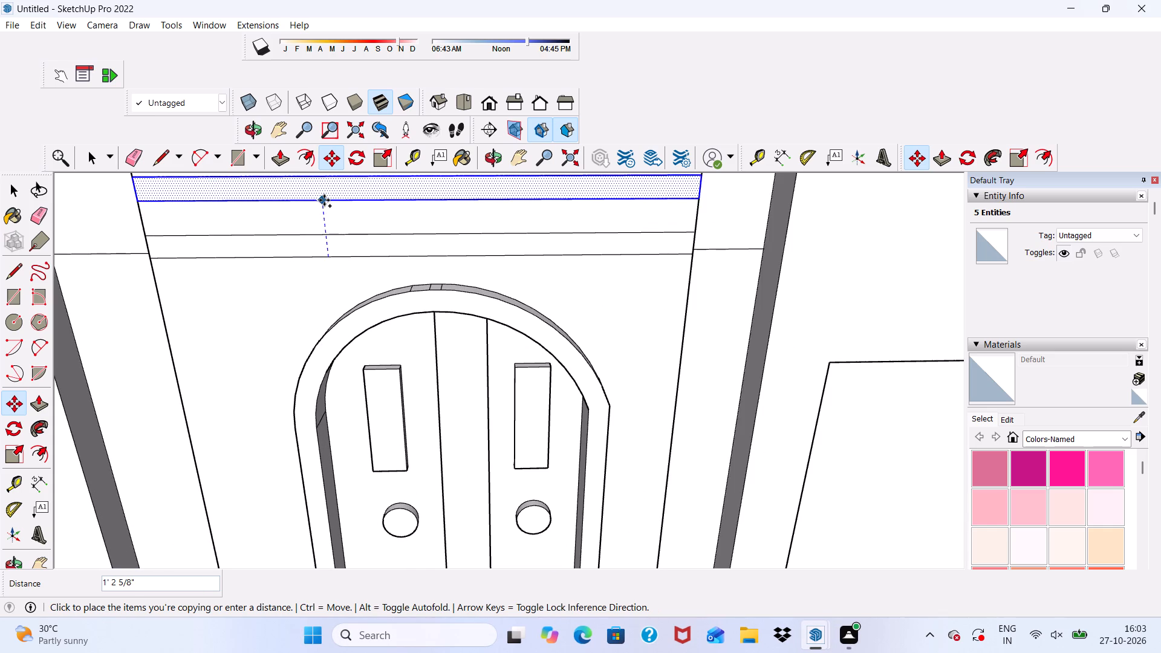
{"action": "left_click", "coordinate": [324, 200]}
{"action": "scroll", "coordinate": [324, 242], "scroll_direction": "down", "scroll_amount": 7}
{"action": "key", "text": "space"}
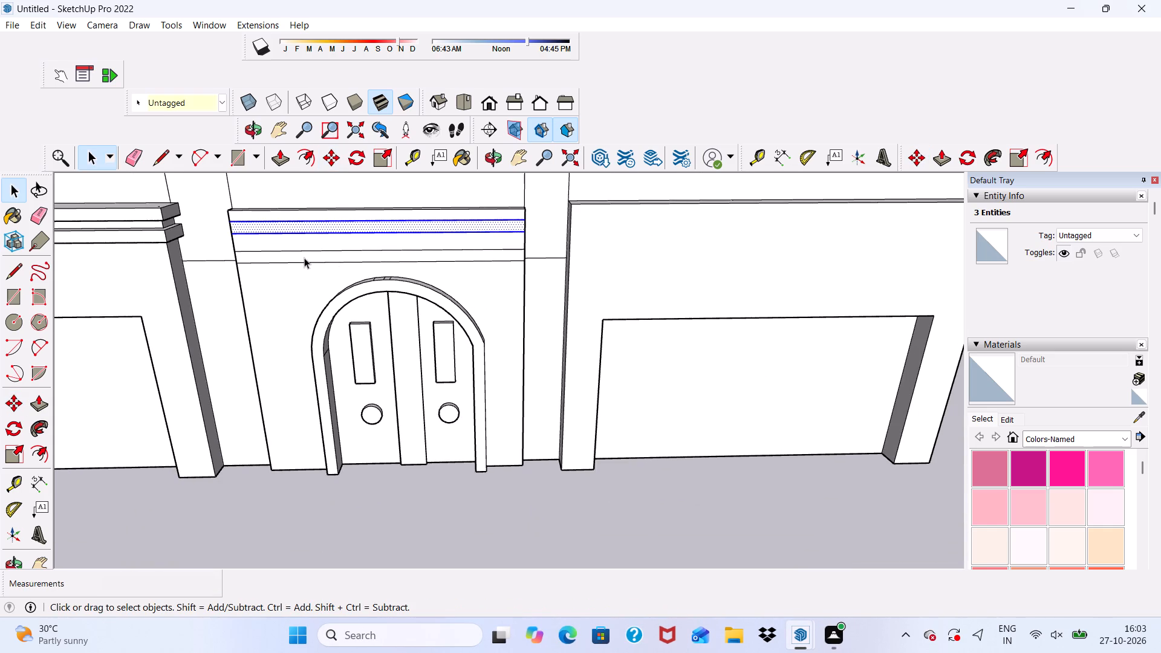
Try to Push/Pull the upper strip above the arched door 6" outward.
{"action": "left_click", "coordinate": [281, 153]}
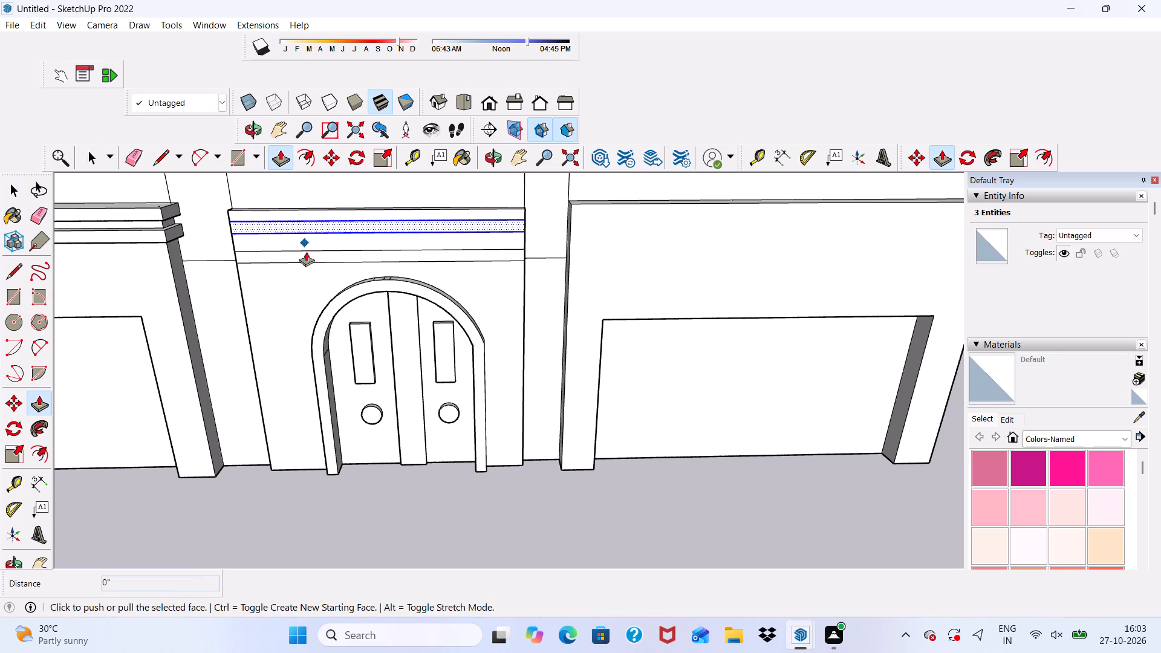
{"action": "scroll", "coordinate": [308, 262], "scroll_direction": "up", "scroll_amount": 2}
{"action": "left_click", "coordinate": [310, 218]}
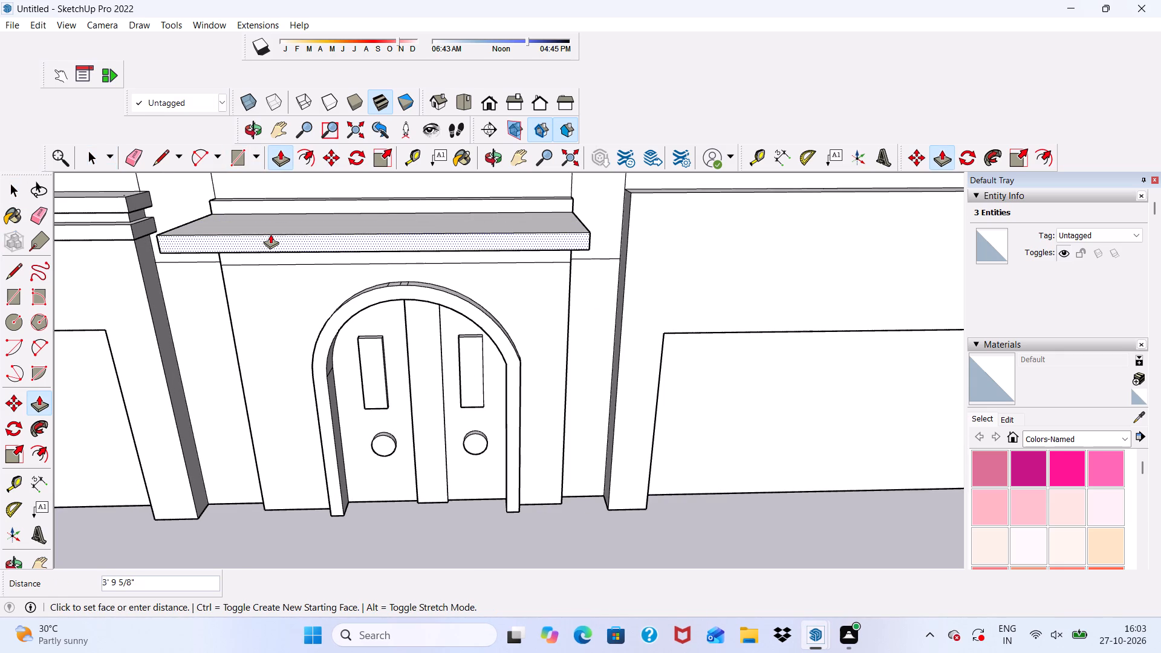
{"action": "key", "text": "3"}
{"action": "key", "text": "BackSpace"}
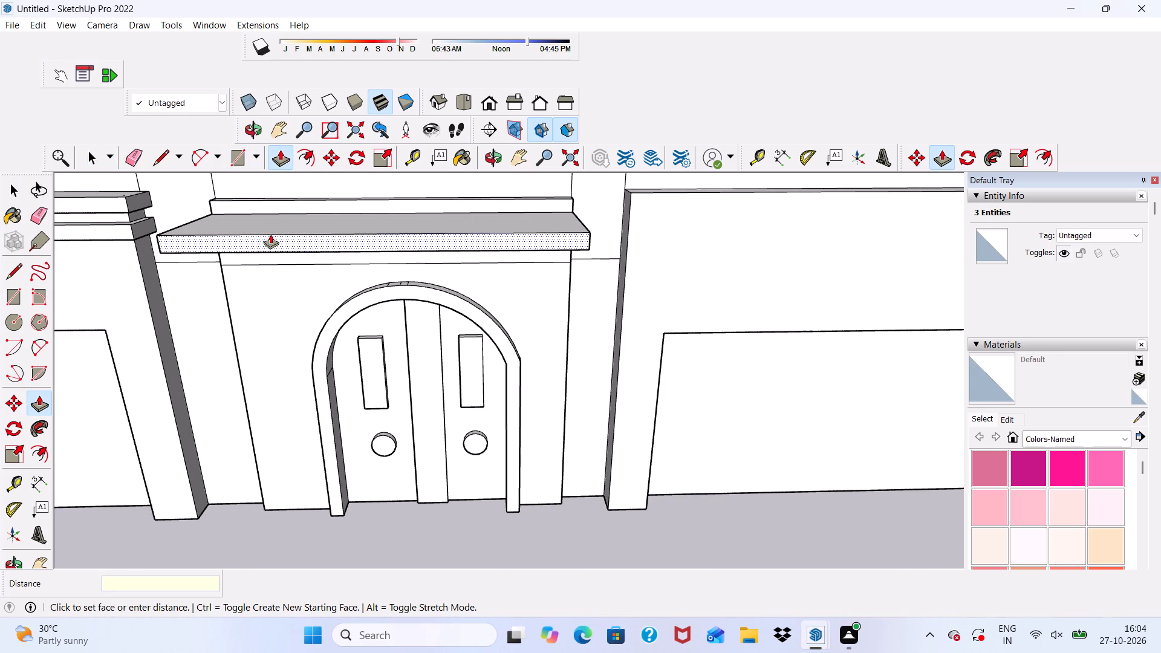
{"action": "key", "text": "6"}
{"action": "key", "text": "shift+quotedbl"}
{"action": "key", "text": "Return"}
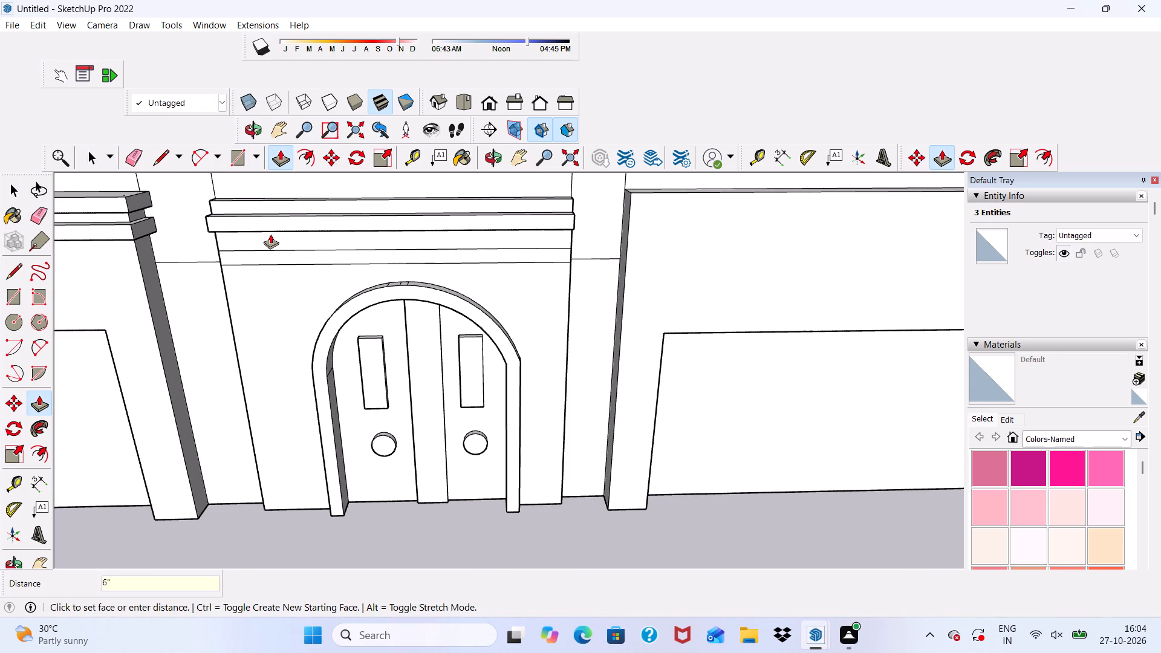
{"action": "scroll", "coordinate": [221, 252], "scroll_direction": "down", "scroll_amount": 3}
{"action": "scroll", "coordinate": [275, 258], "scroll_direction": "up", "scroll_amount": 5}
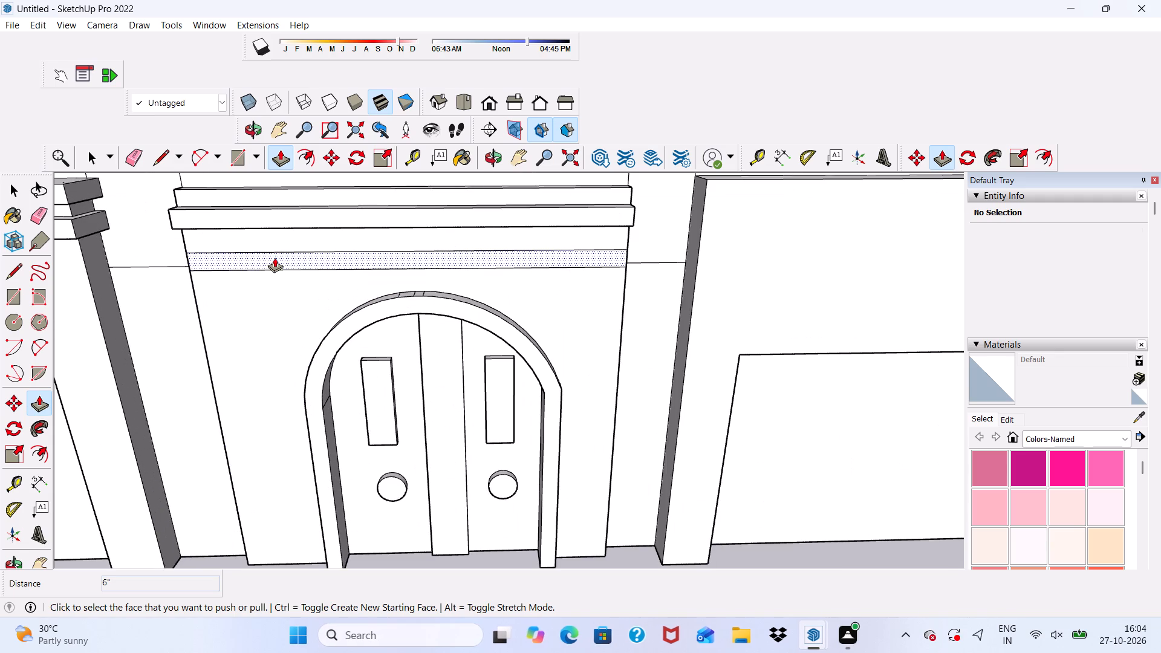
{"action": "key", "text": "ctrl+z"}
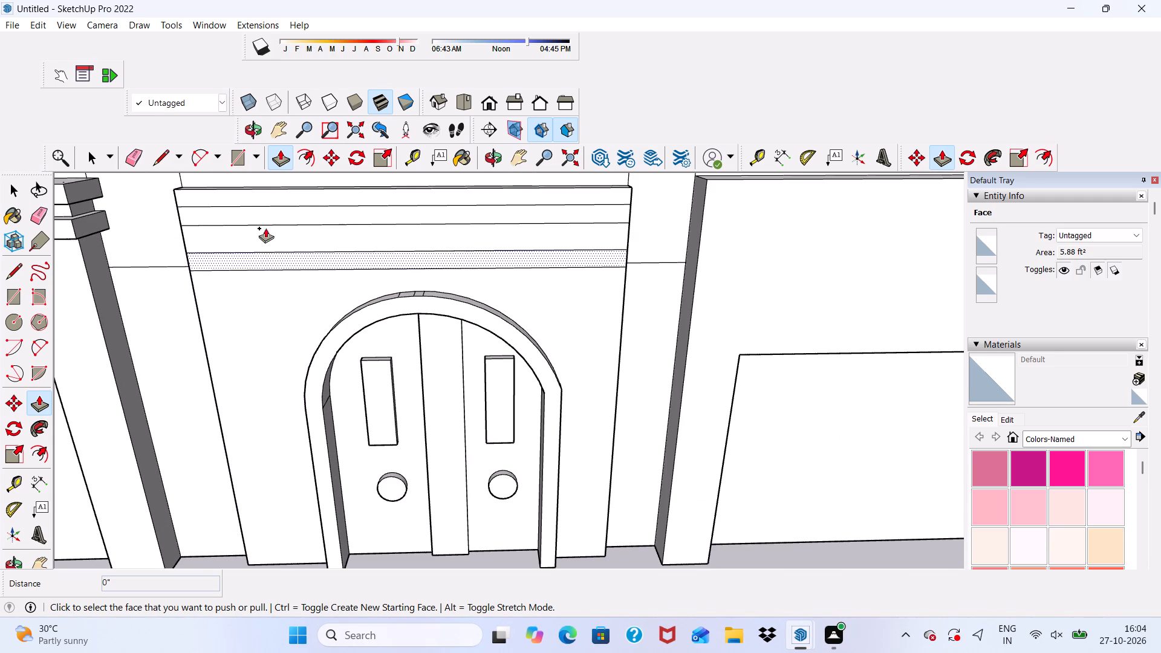
Push/Pull the upper strip above the arched door 6" outward and match the lower strip to the same depth.
{"action": "left_click", "coordinate": [265, 221]}
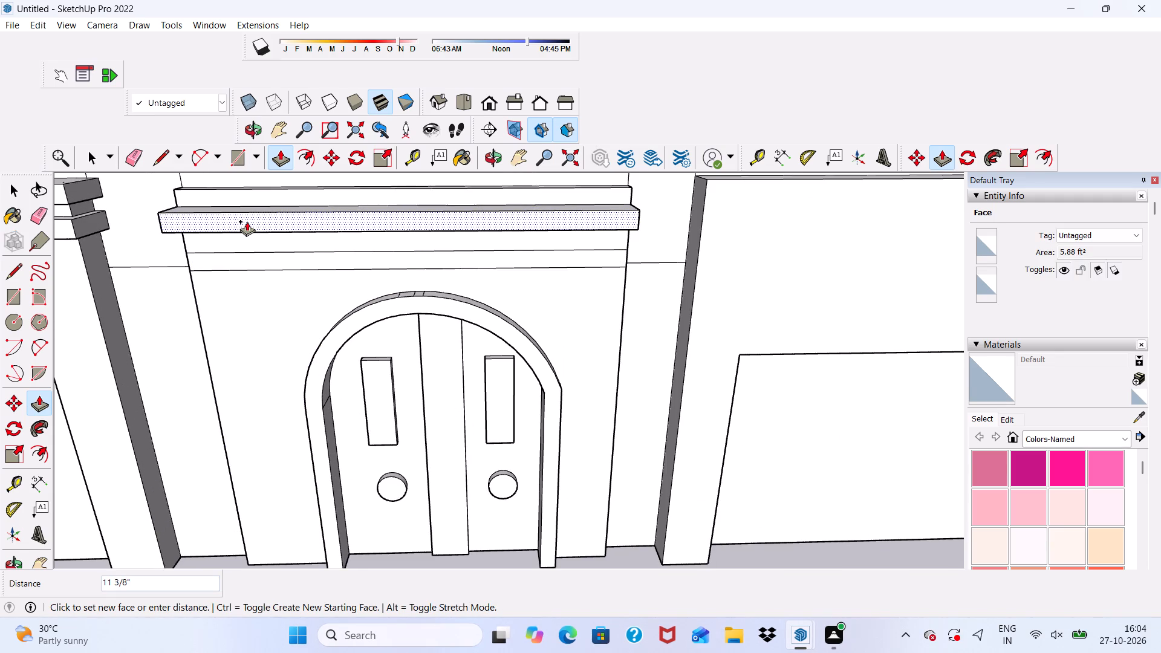
{"action": "key", "text": "6"}
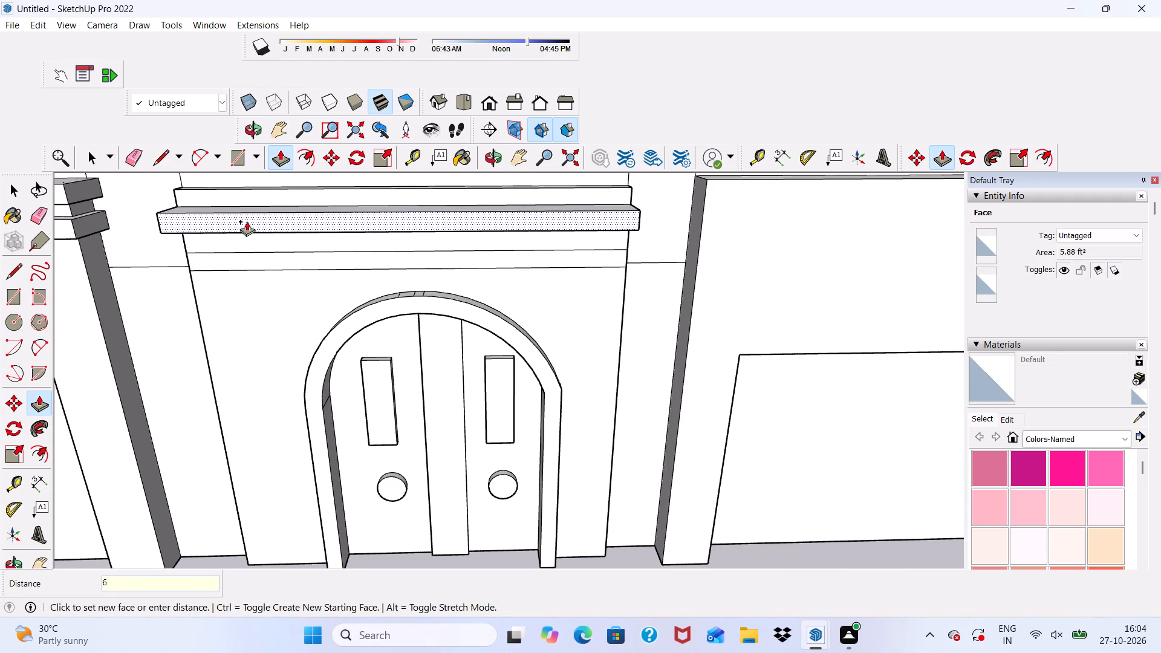
{"action": "key", "text": "shift+quotedbl"}
{"action": "key", "text": "Return"}
{"action": "scroll", "coordinate": [243, 222], "scroll_direction": "down", "scroll_amount": 2}
{"action": "scroll", "coordinate": [204, 282], "scroll_direction": "up", "scroll_amount": 4}
{"action": "left_click", "coordinate": [224, 253]}
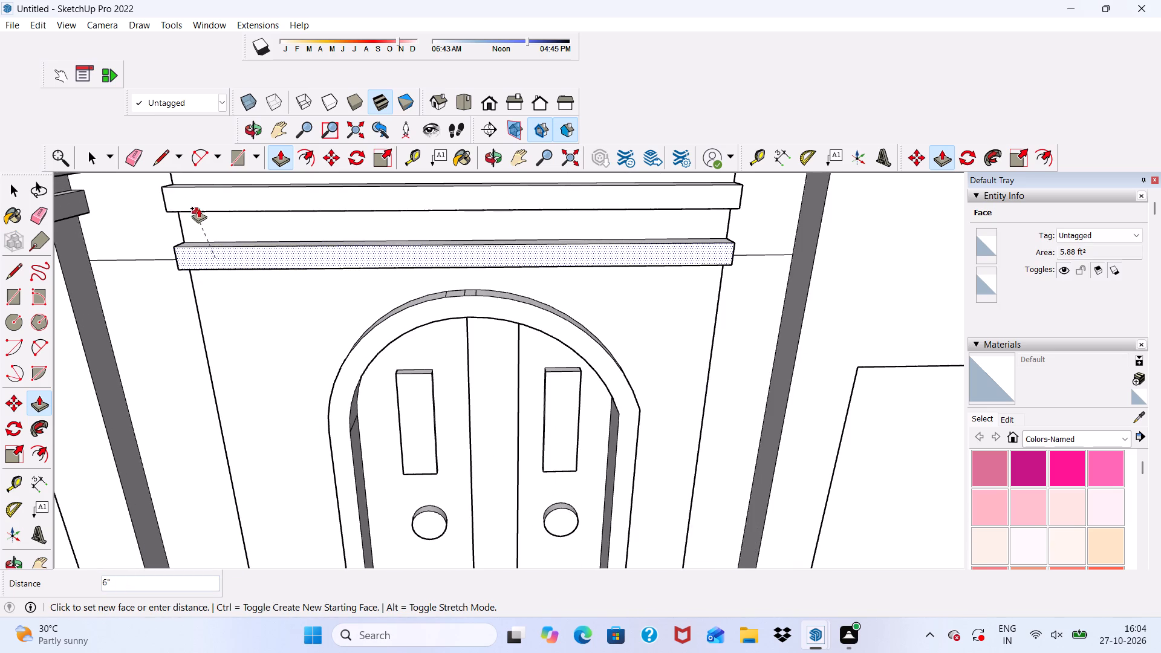
{"action": "left_click", "coordinate": [265, 190]}
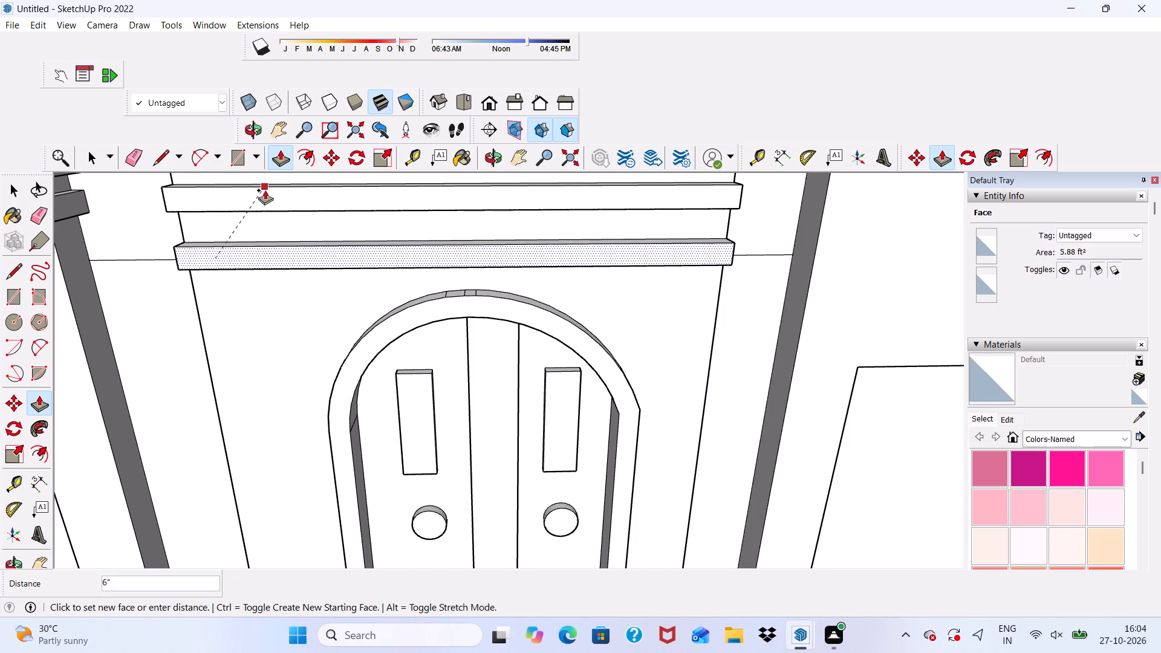
Push/Pull the lower door band's end face nearest the unbanded frame about 3 13/16" sideways past the surround.
{"action": "scroll", "coordinate": [373, 305], "scroll_direction": "down", "scroll_amount": 1}
{"action": "middle_click_drag", "start_coordinate": [376, 307], "coordinate": [233, 371]}
{"action": "middle_click_drag", "start_coordinate": [669, 366], "coordinate": [516, 357]}
{"action": "scroll", "coordinate": [596, 363], "scroll_direction": "up", "scroll_amount": 4}
{"action": "scroll", "coordinate": [537, 354], "scroll_direction": "up", "scroll_amount": 4}
{"action": "left_click", "coordinate": [537, 354]}
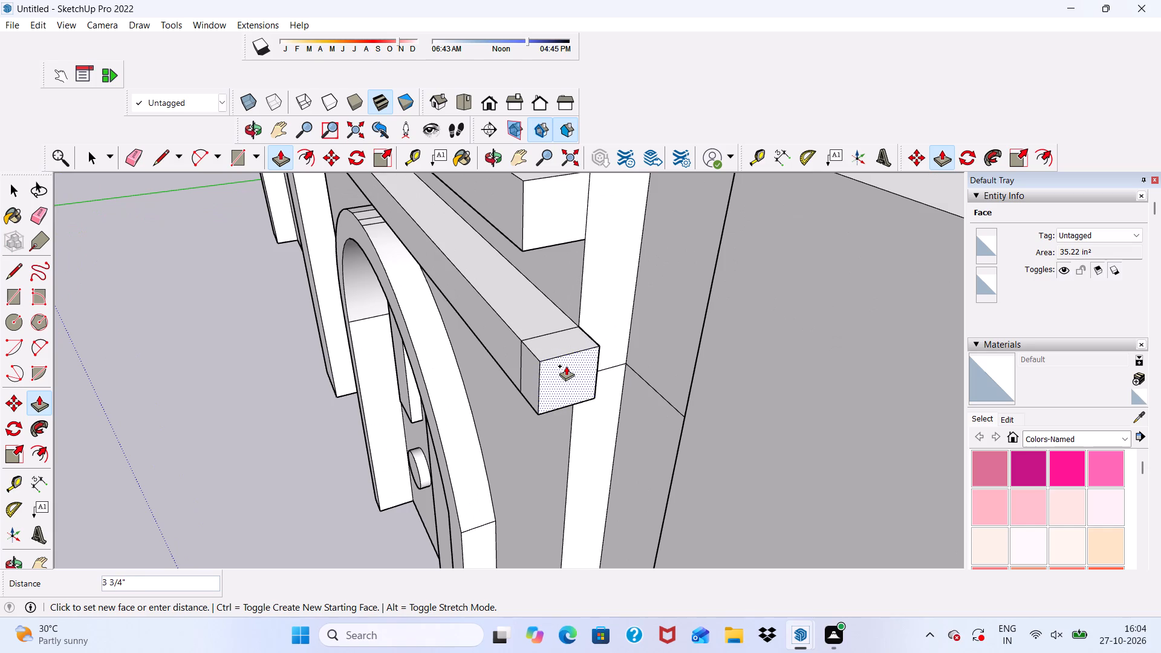
{"action": "left_click", "coordinate": [567, 366]}
Push/Pull the back face of this lower band extension 6" towards the facade to wrap the surround's side.
{"action": "middle_click_drag", "start_coordinate": [585, 365], "coordinate": [511, 417]}
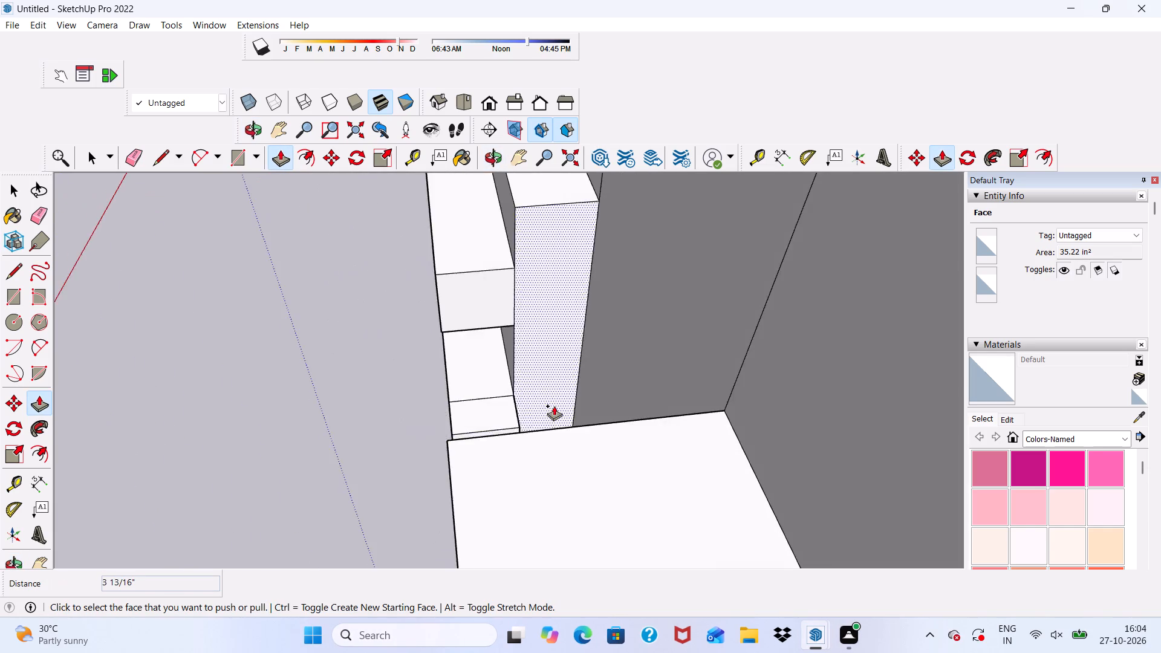
{"action": "scroll", "coordinate": [554, 406], "scroll_direction": "up", "scroll_amount": 5}
{"action": "middle_click_drag", "start_coordinate": [541, 403], "coordinate": [467, 403]}
{"action": "scroll", "coordinate": [469, 430], "scroll_direction": "up", "scroll_amount": 4}
{"action": "left_click", "coordinate": [466, 435]}
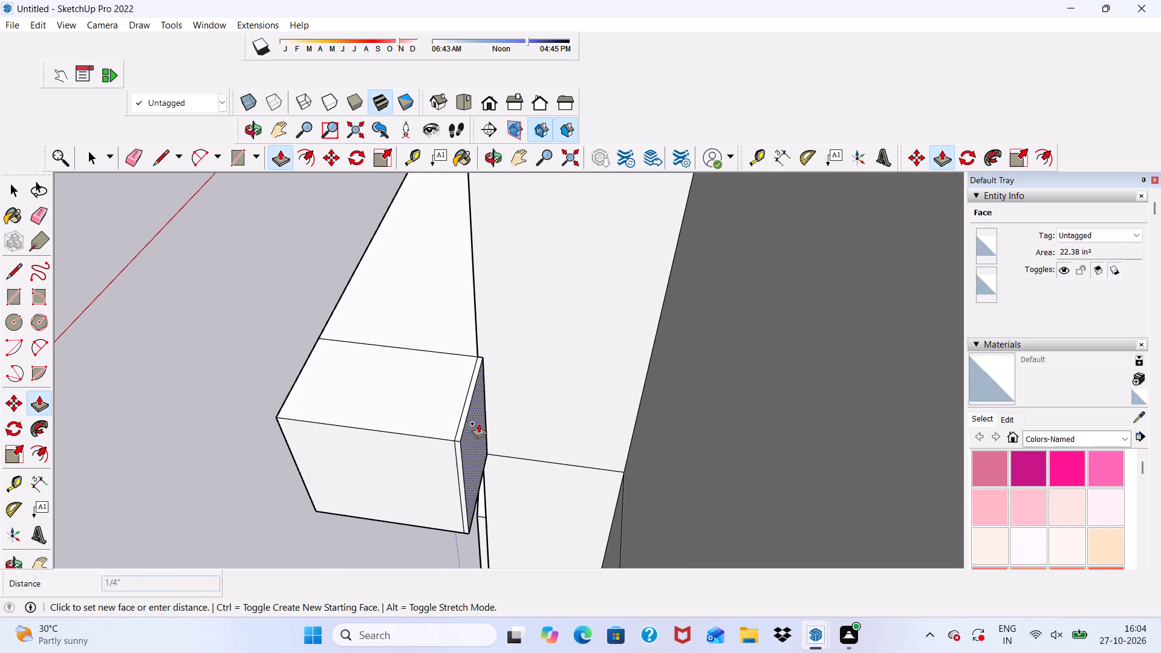
{"action": "left_click", "coordinate": [660, 319]}
Examine the lower door band's wrapped end against the upper band from the front and at an angle.
{"action": "scroll", "coordinate": [532, 314], "scroll_direction": "down", "scroll_amount": 6}
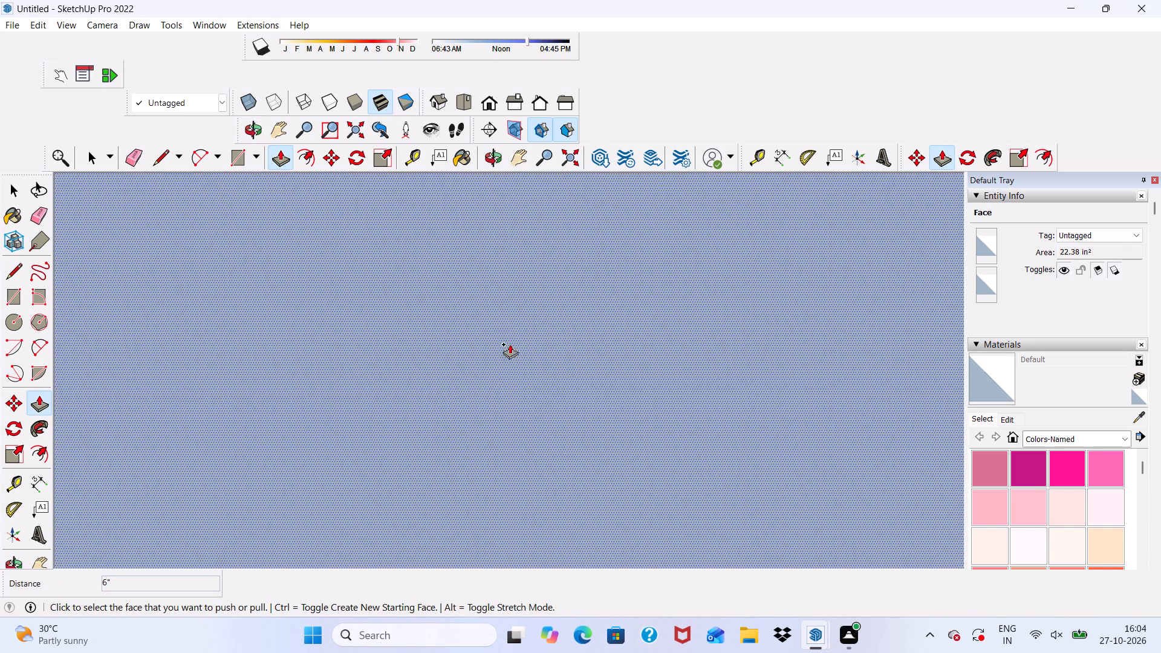
{"action": "scroll", "coordinate": [510, 344], "scroll_direction": "down", "scroll_amount": 5}
{"action": "left_click", "coordinate": [483, 100]}
{"action": "scroll", "coordinate": [512, 348], "scroll_direction": "down", "scroll_amount": 7}
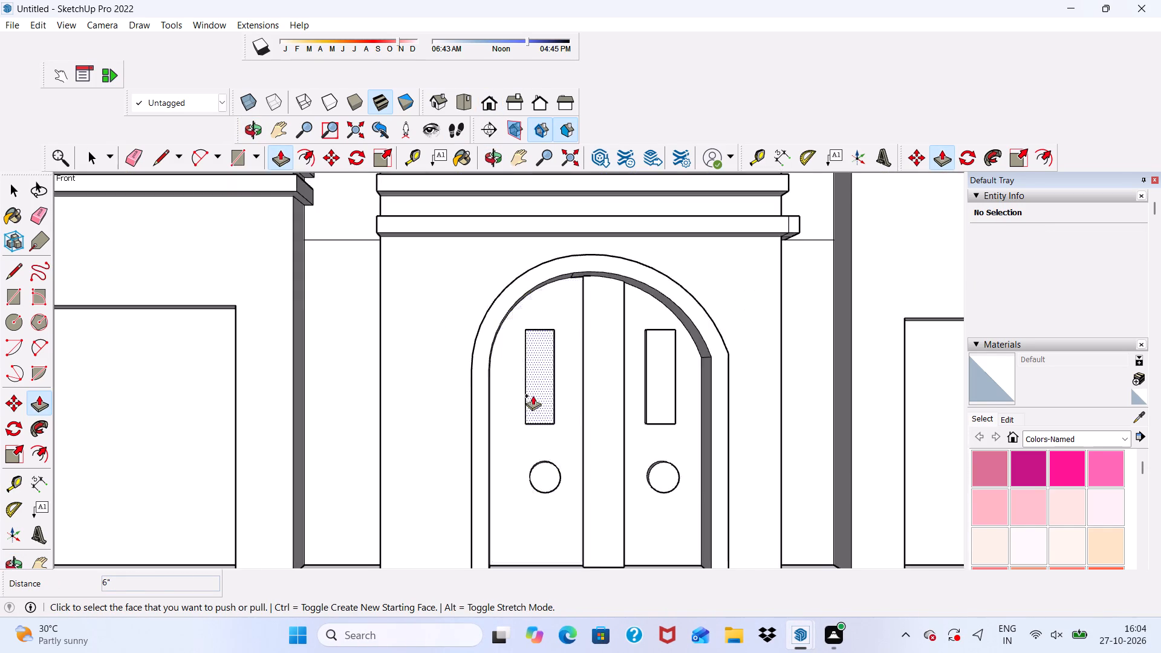
{"action": "scroll", "coordinate": [533, 395], "scroll_direction": "down", "scroll_amount": 3}
{"action": "middle_click_drag", "start_coordinate": [680, 277], "coordinate": [536, 412]}
{"action": "scroll", "coordinate": [744, 339], "scroll_direction": "up", "scroll_amount": 9}
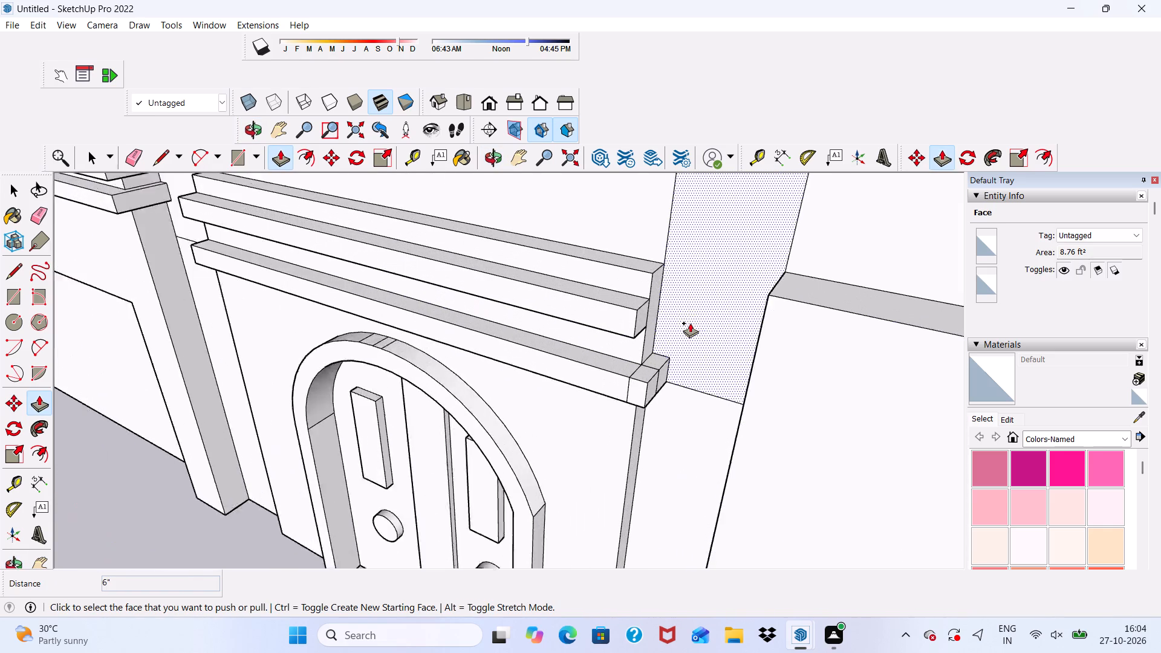
Push/Pull the upper door band's end face nearest the unbanded frame about 4 9/16" sideways past the surround.
{"action": "scroll", "coordinate": [690, 323], "scroll_direction": "up", "scroll_amount": 2}
{"action": "scroll", "coordinate": [688, 321], "scroll_direction": "down", "scroll_amount": 1}
{"action": "middle_click_drag", "start_coordinate": [686, 321], "coordinate": [595, 375]}
{"action": "scroll", "coordinate": [512, 441], "scroll_direction": "up", "scroll_amount": 4}
{"action": "left_click", "coordinate": [533, 392]}
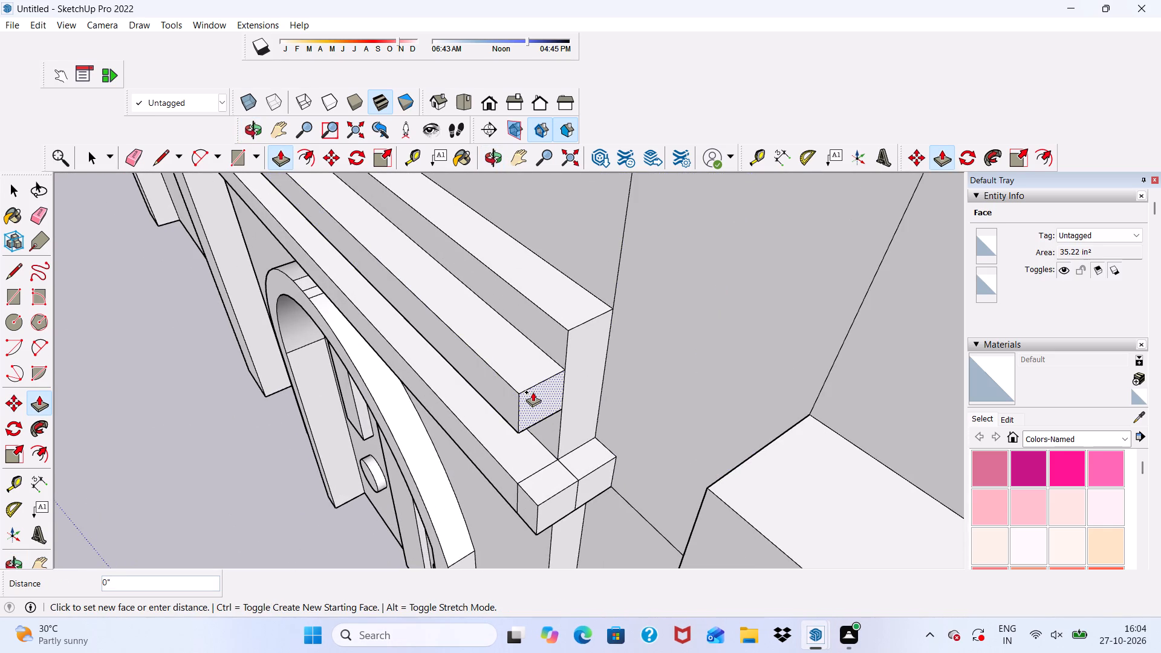
{"action": "left_click", "coordinate": [556, 424]}
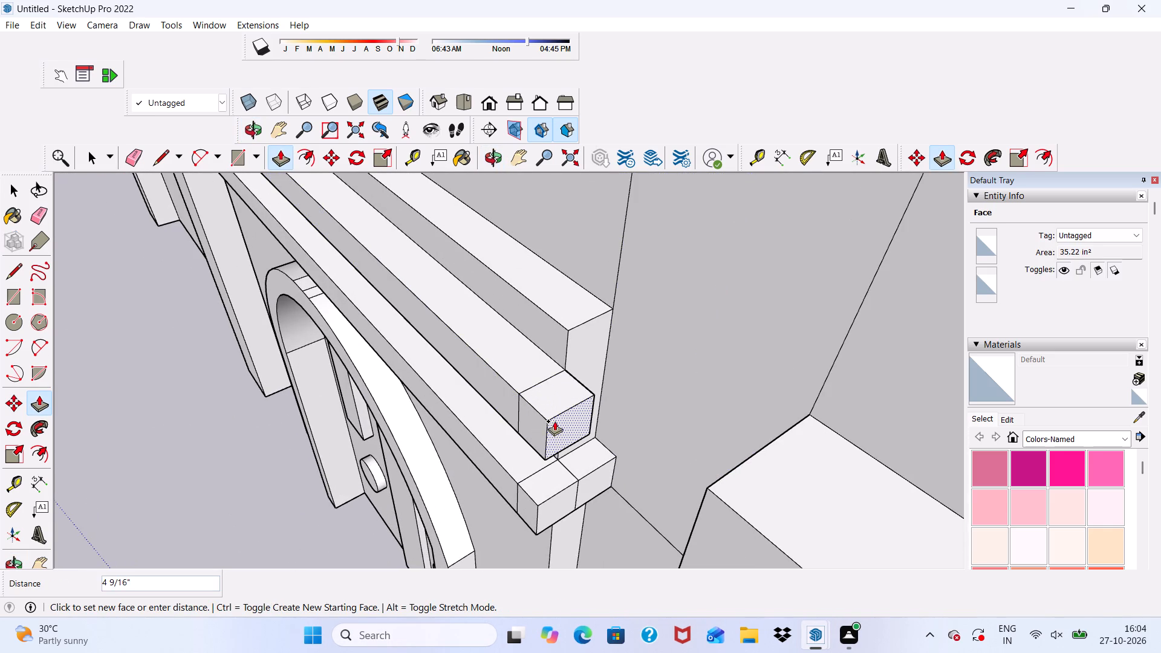
Push/Pull the back face of this upper band extension 6" towards the facade to wrap the surround's side.
{"action": "middle_click_drag", "start_coordinate": [607, 430], "coordinate": [497, 423]}
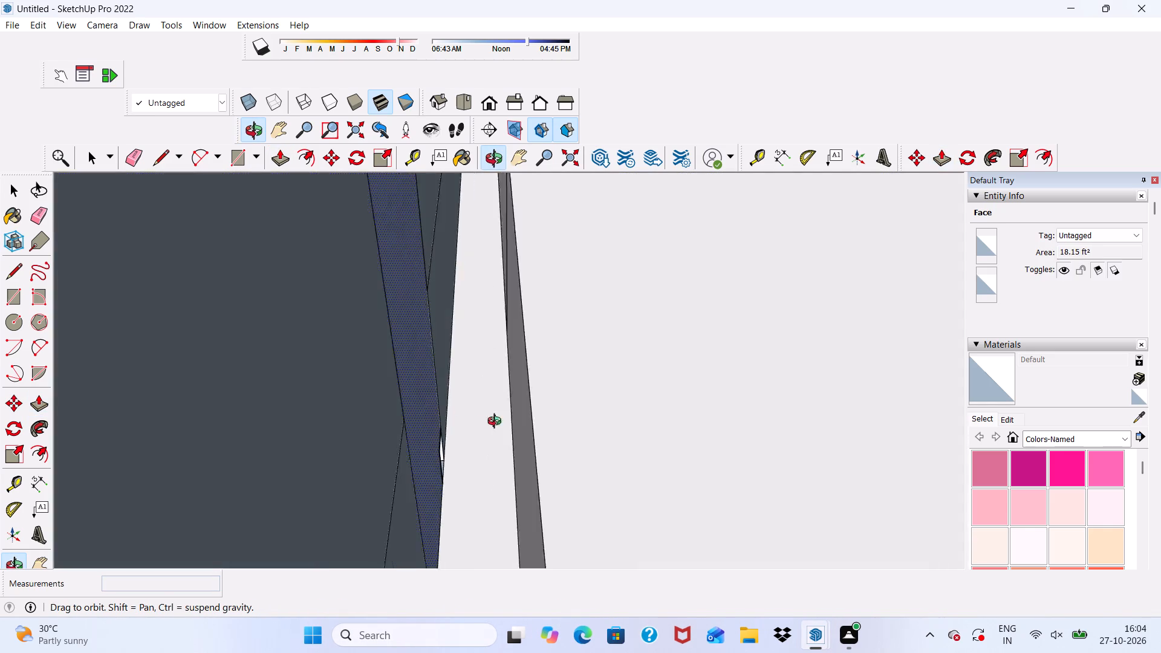
{"action": "middle_click_drag", "start_coordinate": [497, 423], "coordinate": [518, 423]}
{"action": "scroll", "coordinate": [479, 383], "scroll_direction": "up", "scroll_amount": 5}
{"action": "middle_click_drag", "start_coordinate": [472, 379], "coordinate": [429, 381]}
{"action": "scroll", "coordinate": [429, 381], "scroll_direction": "up", "scroll_amount": 5}
{"action": "scroll", "coordinate": [429, 381], "scroll_direction": "down", "scroll_amount": 1}
{"action": "scroll", "coordinate": [429, 381], "scroll_direction": "up", "scroll_amount": 5}
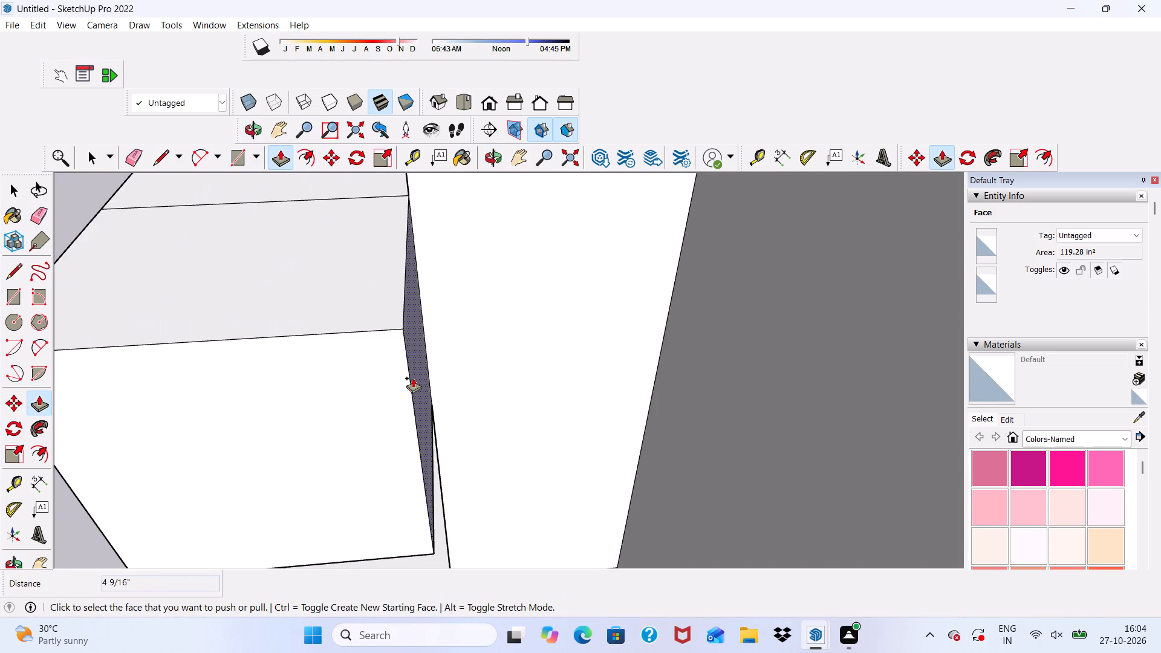
{"action": "left_click", "coordinate": [413, 378]}
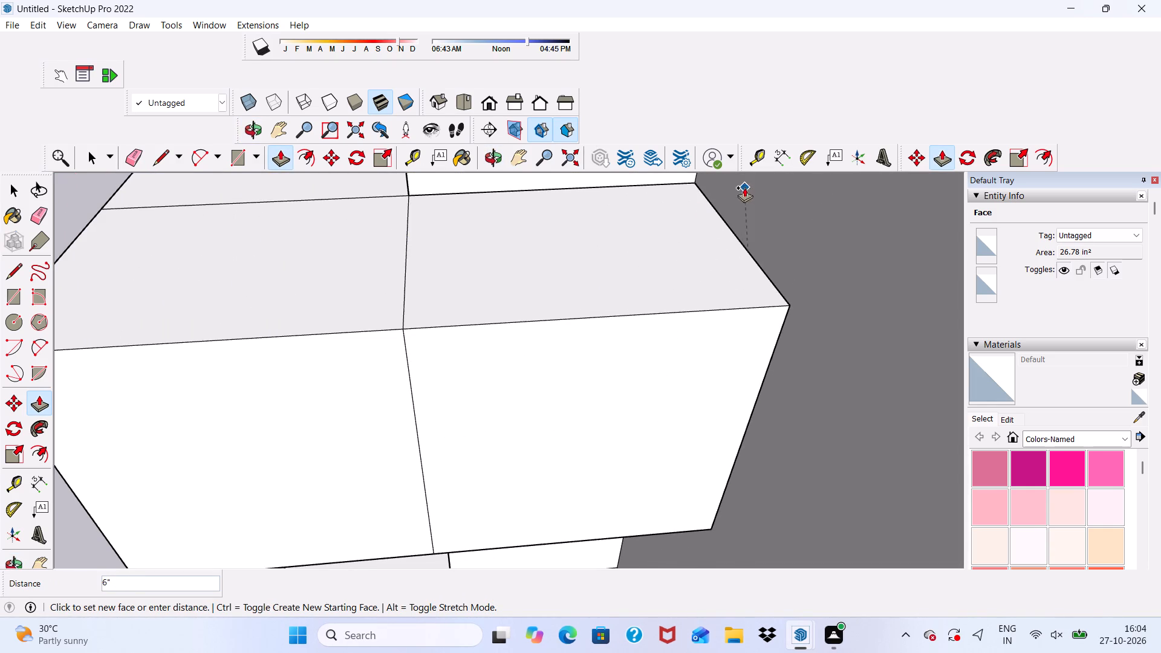
{"action": "left_click", "coordinate": [784, 317]}
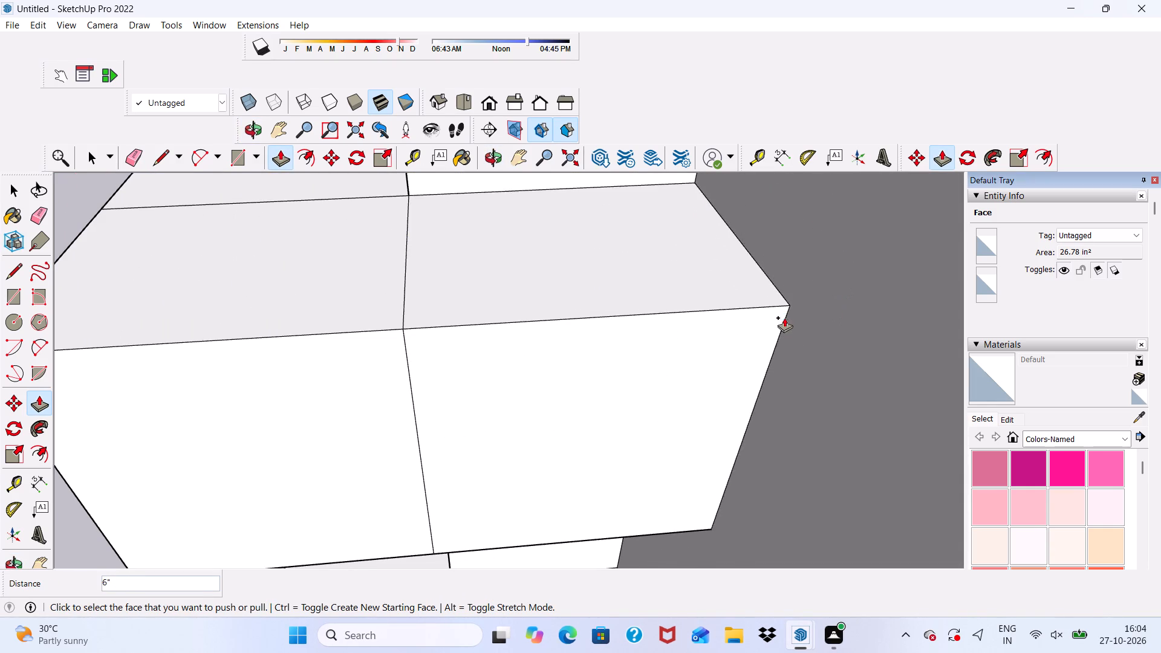
Push/Pull the upper door band's opposite end face, nearest the banded frame, about 2 15/16" sideways past the surround.
{"action": "scroll", "coordinate": [792, 278], "scroll_direction": "down", "scroll_amount": 10}
{"action": "middle_click_drag", "start_coordinate": [286, 496], "coordinate": [685, 376]}
{"action": "scroll", "coordinate": [666, 343], "scroll_direction": "down", "scroll_amount": 5}
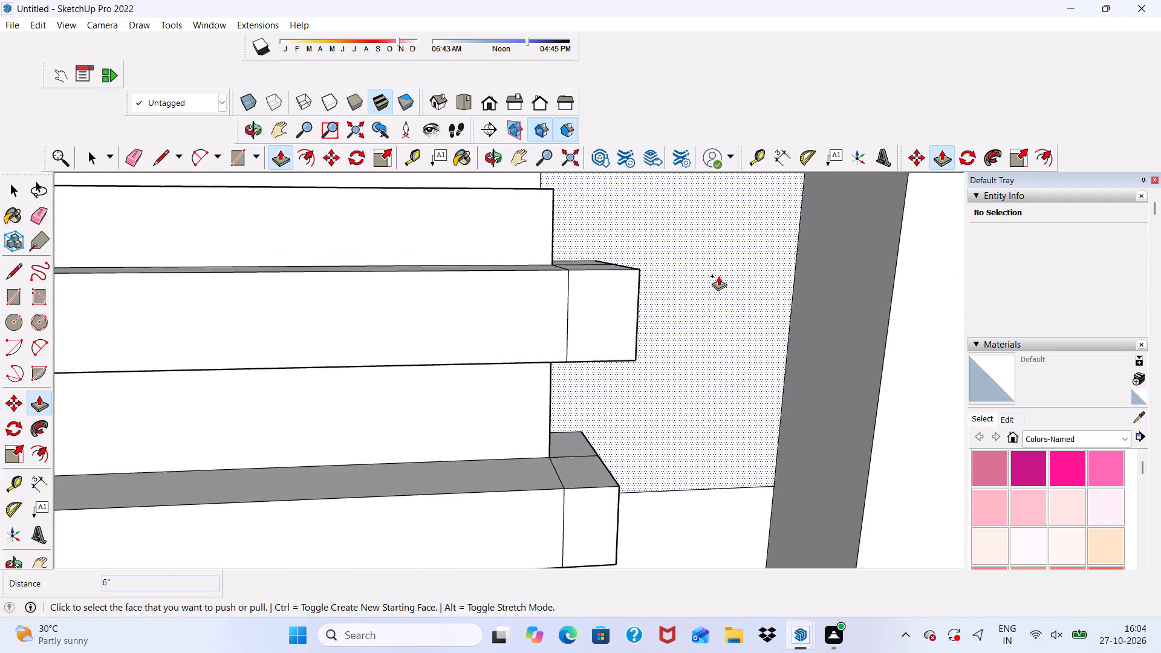
{"action": "scroll", "coordinate": [718, 276], "scroll_direction": "down", "scroll_amount": 15}
{"action": "scroll", "coordinate": [252, 287], "scroll_direction": "up", "scroll_amount": 4}
{"action": "scroll", "coordinate": [214, 298], "scroll_direction": "down", "scroll_amount": 1}
{"action": "scroll", "coordinate": [76, 381], "scroll_direction": "up", "scroll_amount": 3}
{"action": "scroll", "coordinate": [91, 383], "scroll_direction": "down", "scroll_amount": 2}
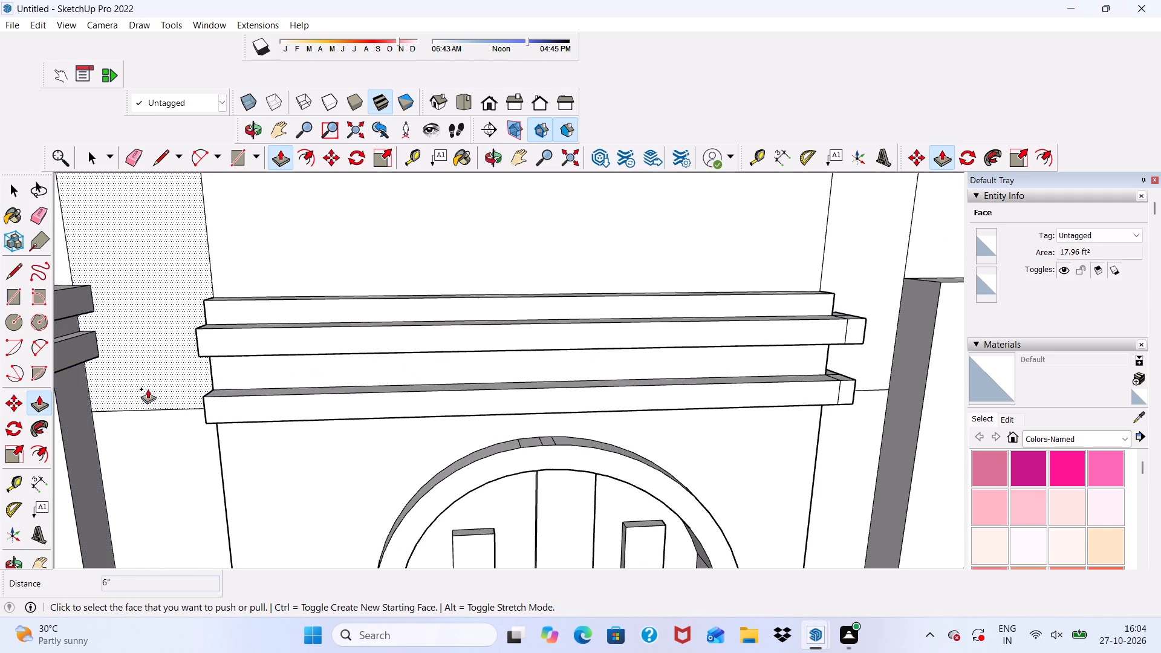
{"action": "middle_click_drag", "start_coordinate": [155, 392], "coordinate": [445, 430]}
{"action": "scroll", "coordinate": [376, 501], "scroll_direction": "up", "scroll_amount": 4}
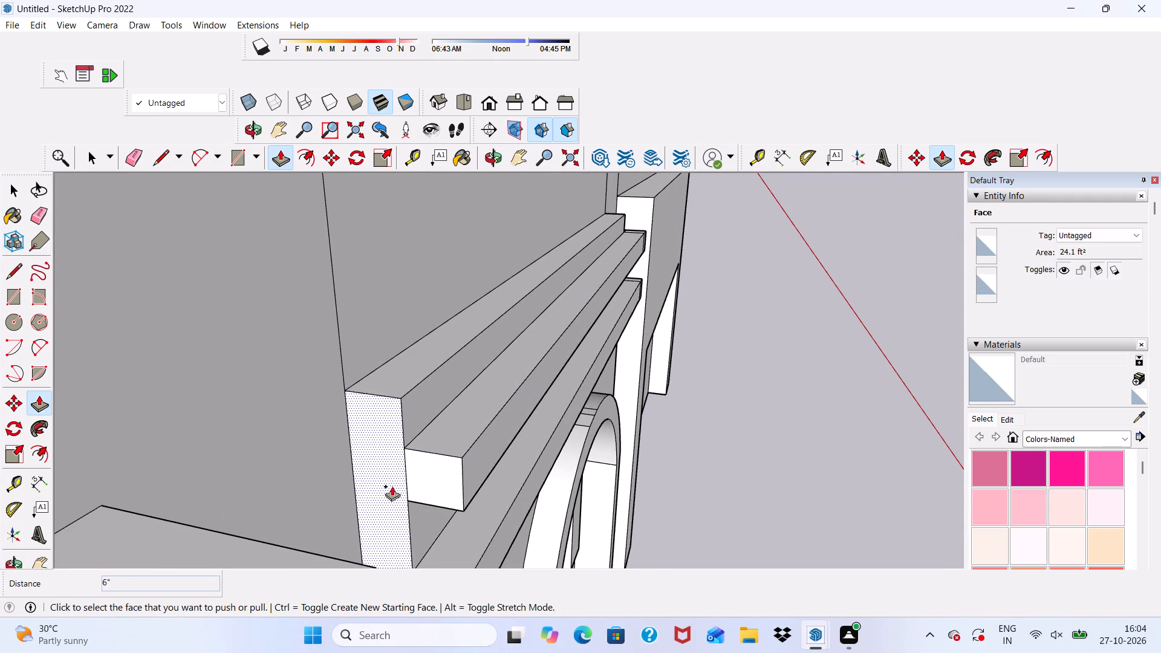
{"action": "left_click", "coordinate": [439, 485]}
{"action": "left_click", "coordinate": [421, 497]}
Push/Pull the back face of this upper band extension 6" towards the facade on the banded frame's side.
{"action": "middle_click_drag", "start_coordinate": [328, 493], "coordinate": [421, 496]}
{"action": "scroll", "coordinate": [473, 484], "scroll_direction": "up", "scroll_amount": 9}
{"action": "scroll", "coordinate": [475, 474], "scroll_direction": "down", "scroll_amount": 1}
{"action": "middle_click_drag", "start_coordinate": [475, 474], "coordinate": [507, 470]}
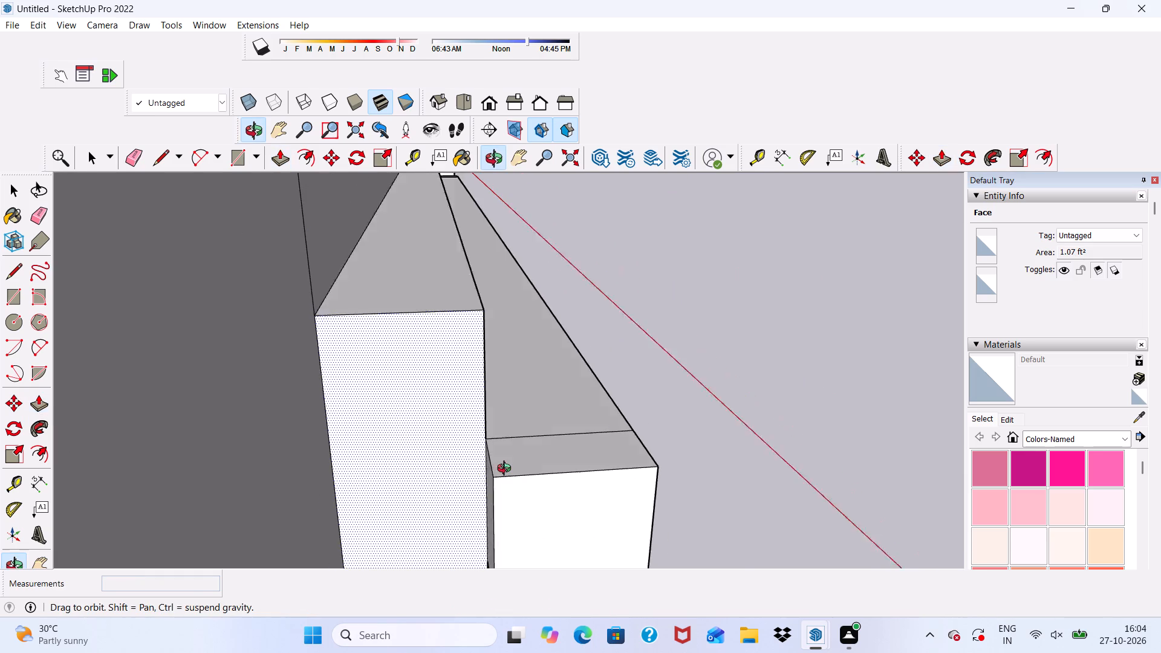
{"action": "middle_click_drag", "start_coordinate": [507, 470], "coordinate": [508, 469]}
{"action": "scroll", "coordinate": [506, 484], "scroll_direction": "up", "scroll_amount": 15}
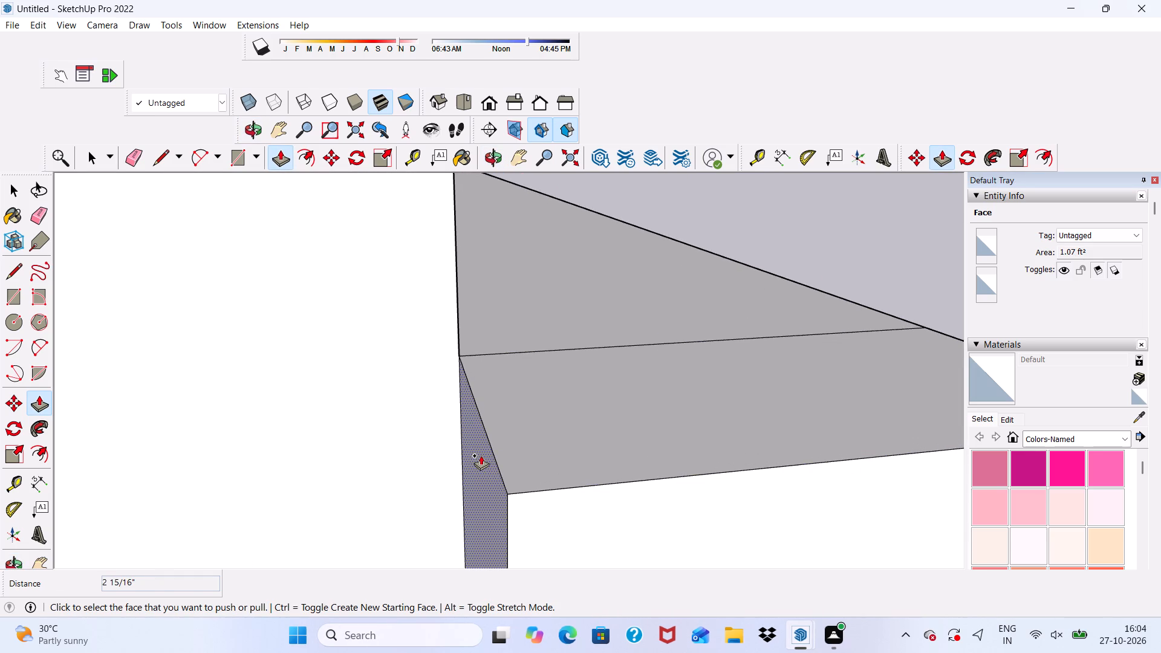
{"action": "left_click", "coordinate": [470, 458]}
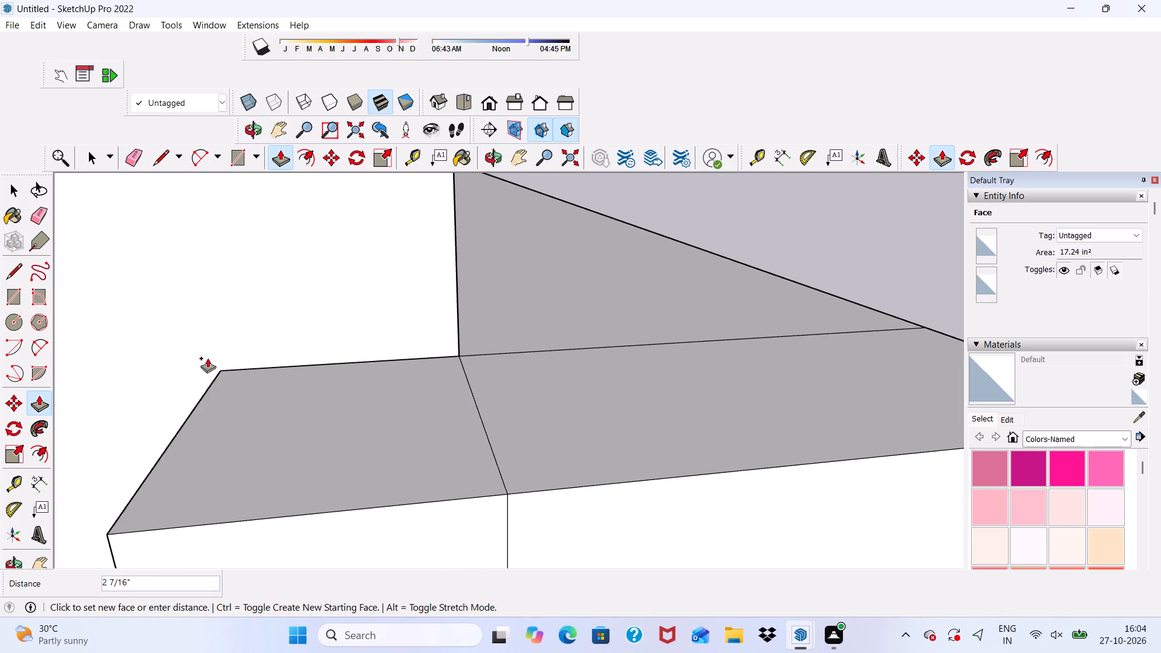
{"action": "scroll", "coordinate": [75, 385], "scroll_direction": "down", "scroll_amount": 5}
{"action": "scroll", "coordinate": [129, 346], "scroll_direction": "down", "scroll_amount": 13}
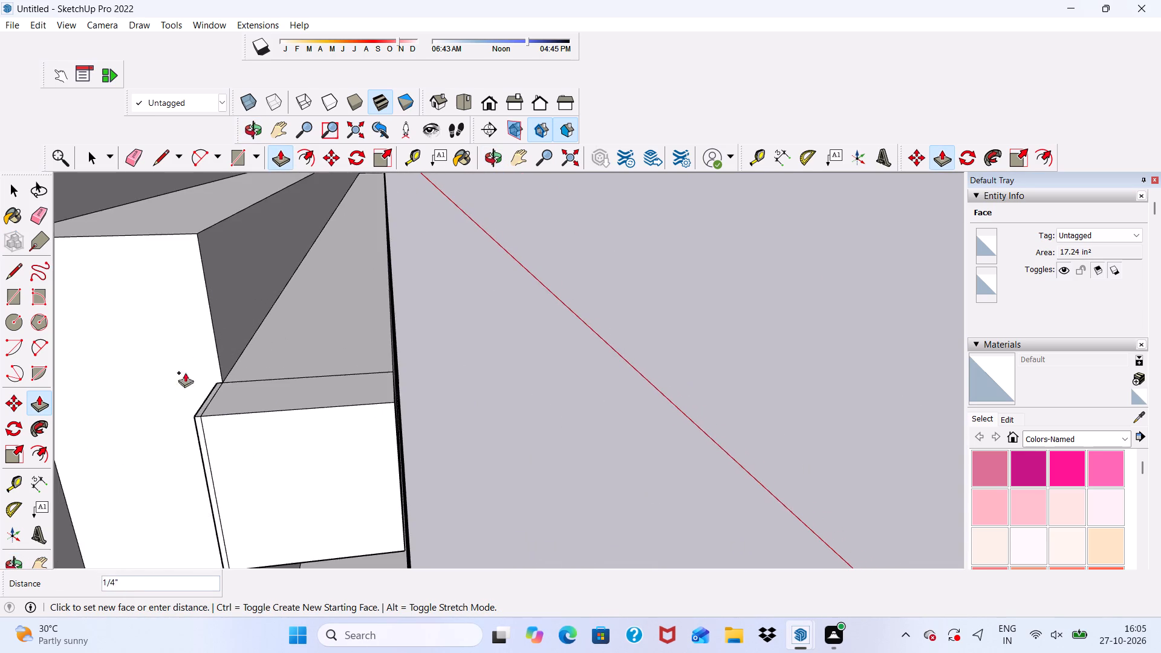
{"action": "scroll", "coordinate": [185, 372], "scroll_direction": "down", "scroll_amount": 3}
{"action": "left_click", "coordinate": [63, 293]}
{"action": "scroll", "coordinate": [111, 287], "scroll_direction": "down", "scroll_amount": 5}
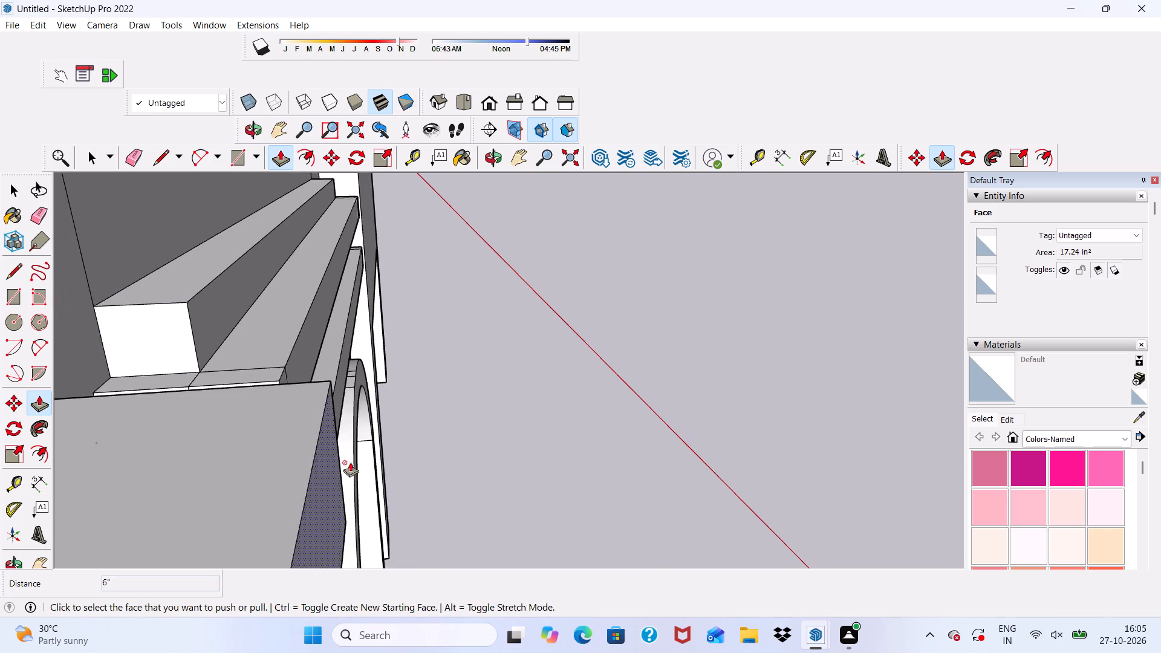
Push/Pull the lower door band's end face nearest the banded frame about 2 1/8" sideways past the surround.
{"action": "middle_click_drag", "start_coordinate": [350, 462], "coordinate": [368, 513]}
{"action": "scroll", "coordinate": [353, 415], "scroll_direction": "up", "scroll_amount": 2}
{"action": "scroll", "coordinate": [340, 310], "scroll_direction": "down", "scroll_amount": 10}
{"action": "scroll", "coordinate": [362, 467], "scroll_direction": "up", "scroll_amount": 7}
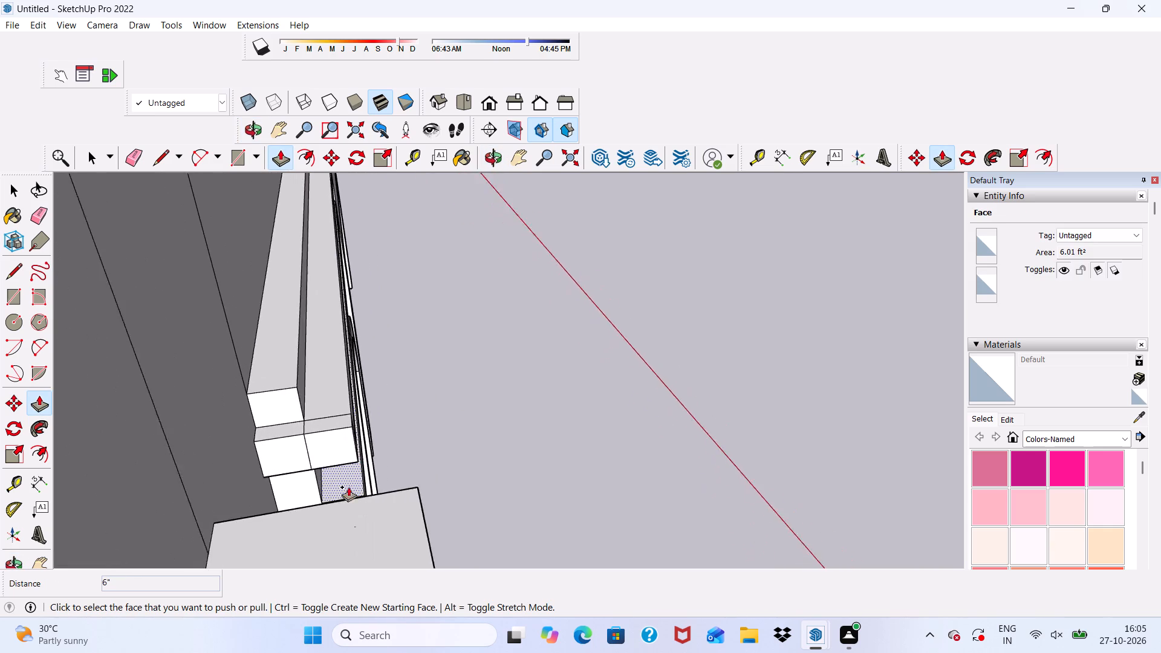
{"action": "scroll", "coordinate": [348, 487], "scroll_direction": "up", "scroll_amount": 4}
{"action": "middle_click_drag", "start_coordinate": [281, 481], "coordinate": [290, 506]}
{"action": "scroll", "coordinate": [332, 553], "scroll_direction": "up", "scroll_amount": 4}
{"action": "left_click", "coordinate": [332, 524]}
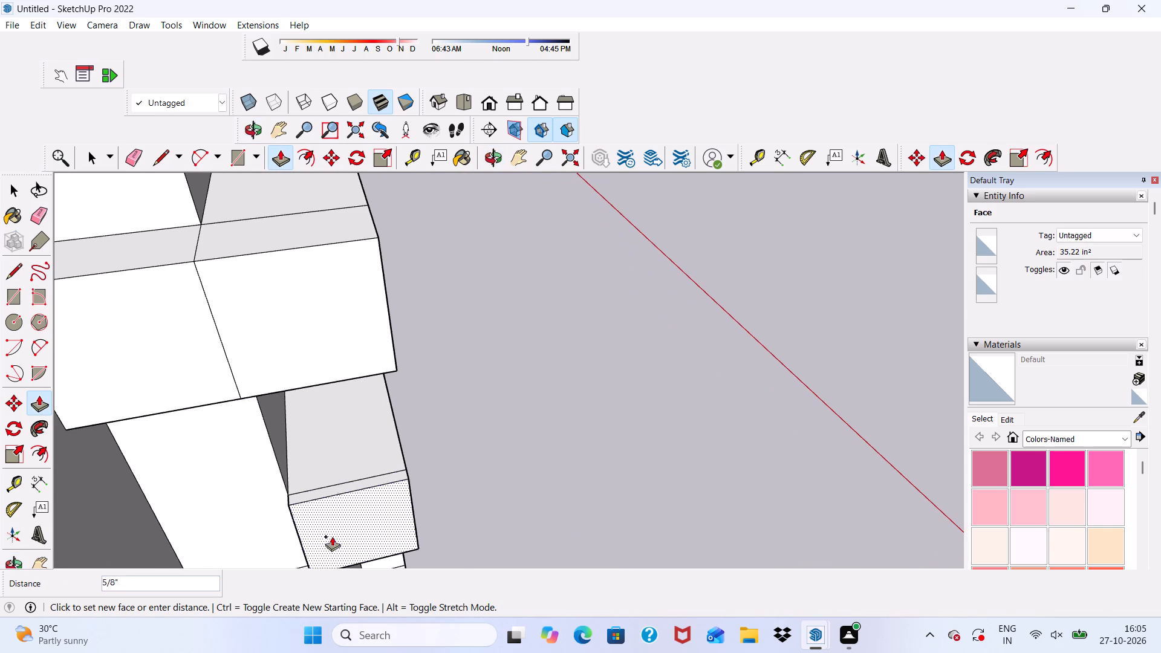
{"action": "left_click", "coordinate": [332, 556]}
Push/Pull the back face of this lower band extension towards the facade to wrap the surround's side.
{"action": "scroll", "coordinate": [332, 554], "scroll_direction": "down", "scroll_amount": 3}
{"action": "middle_click_drag", "start_coordinate": [330, 554], "coordinate": [417, 513]}
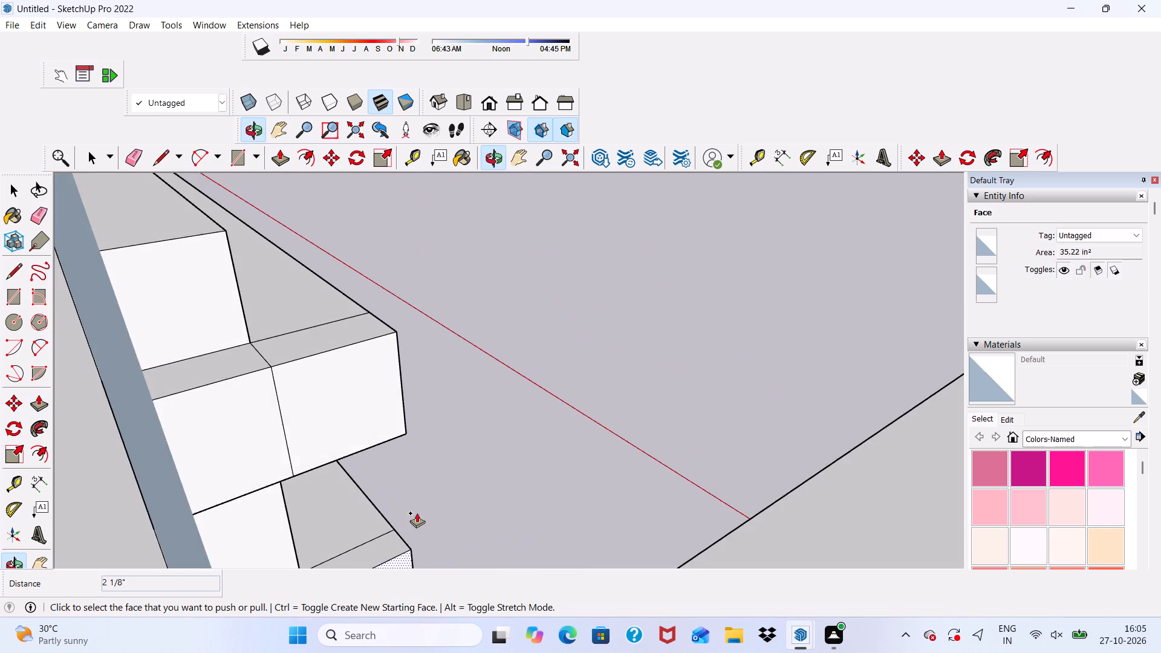
{"action": "scroll", "coordinate": [359, 512], "scroll_direction": "up", "scroll_amount": 1}
{"action": "scroll", "coordinate": [356, 449], "scroll_direction": "down", "scroll_amount": 4}
{"action": "middle_click_drag", "start_coordinate": [359, 440], "coordinate": [269, 474]}
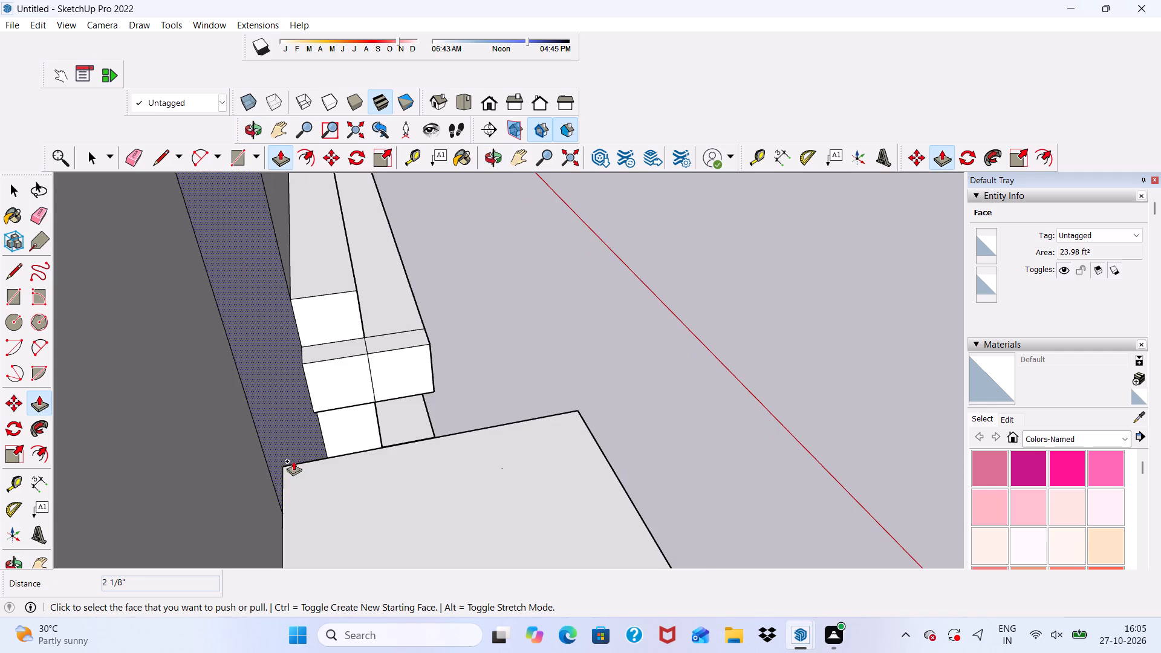
{"action": "scroll", "coordinate": [294, 461], "scroll_direction": "up", "scroll_amount": 8}
{"action": "middle_click_drag", "start_coordinate": [382, 361], "coordinate": [395, 382]}
{"action": "scroll", "coordinate": [406, 496], "scroll_direction": "up", "scroll_amount": 9}
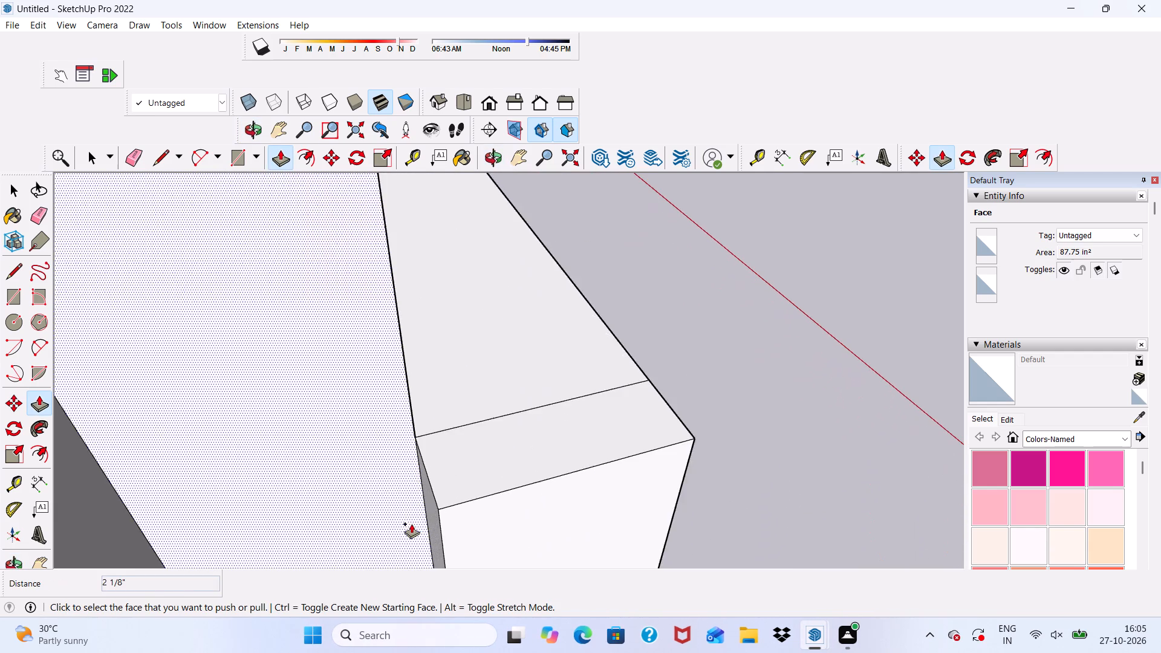
{"action": "scroll", "coordinate": [411, 524], "scroll_direction": "up", "scroll_amount": 5}
{"action": "left_click", "coordinate": [438, 489]}
{"action": "scroll", "coordinate": [135, 422], "scroll_direction": "down", "scroll_amount": 12}
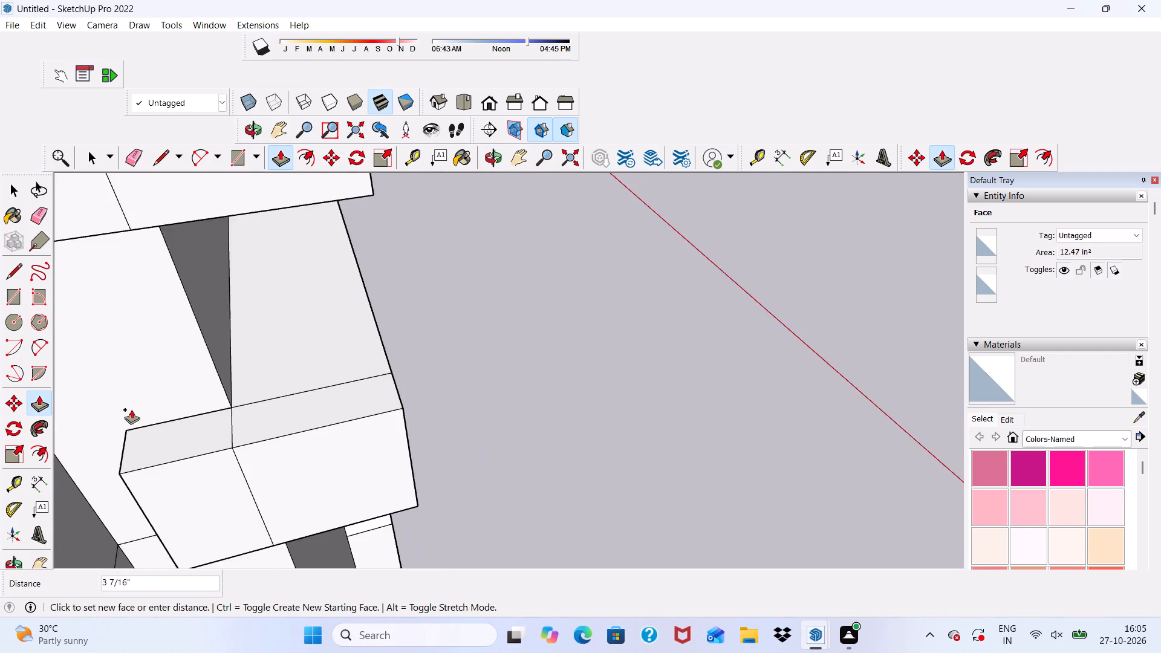
{"action": "scroll", "coordinate": [131, 409], "scroll_direction": "down", "scroll_amount": 7}
{"action": "scroll", "coordinate": [19, 323], "scroll_direction": "down", "scroll_amount": 4}
{"action": "left_click", "coordinate": [491, 104]}
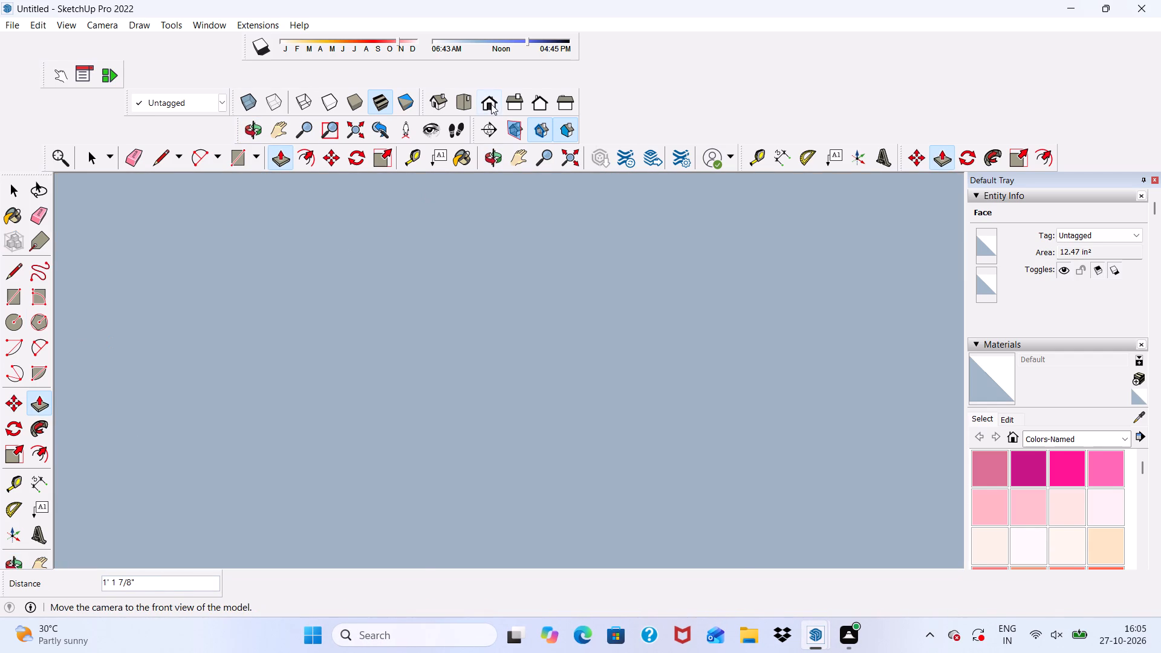
{"action": "scroll", "coordinate": [425, 273], "scroll_direction": "down", "scroll_amount": 5}
{"action": "scroll", "coordinate": [370, 383], "scroll_direction": "down", "scroll_amount": 5}
{"action": "scroll", "coordinate": [270, 287], "scroll_direction": "up", "scroll_amount": 6}
{"action": "scroll", "coordinate": [268, 285], "scroll_direction": "down", "scroll_amount": 2}
{"action": "scroll", "coordinate": [250, 268], "scroll_direction": "up", "scroll_amount": 9}
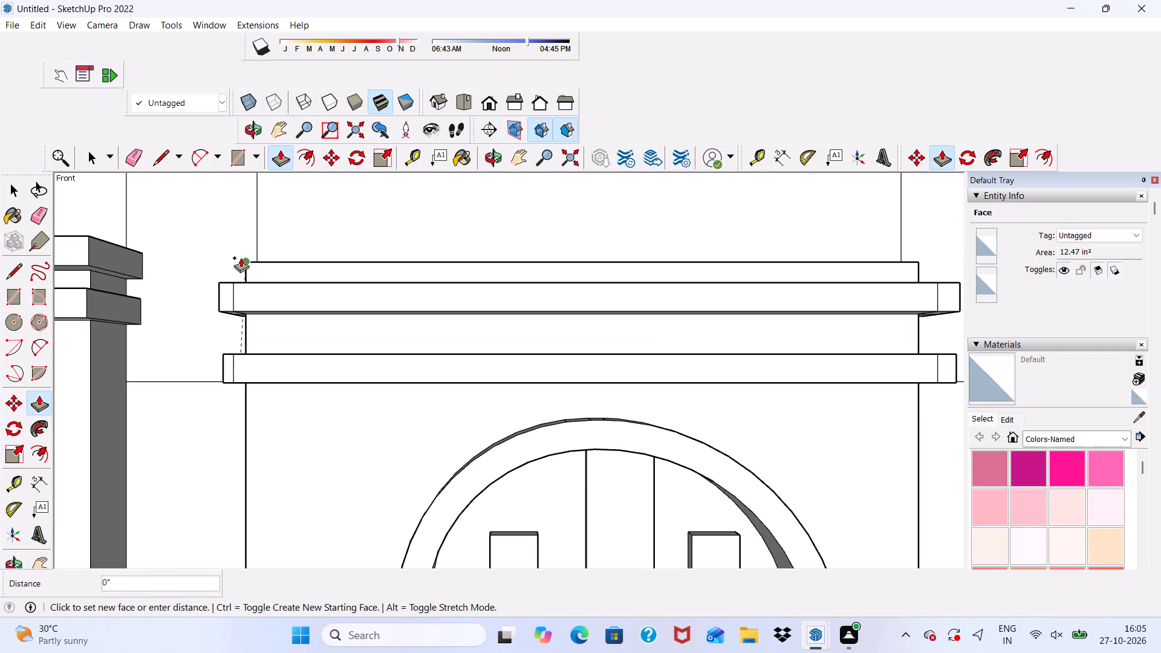
{"action": "scroll", "coordinate": [241, 258], "scroll_direction": "up", "scroll_amount": 3}
{"action": "scroll", "coordinate": [241, 258], "scroll_direction": "down", "scroll_amount": 2}
{"action": "middle_click_drag", "start_coordinate": [241, 262], "coordinate": [385, 342]}
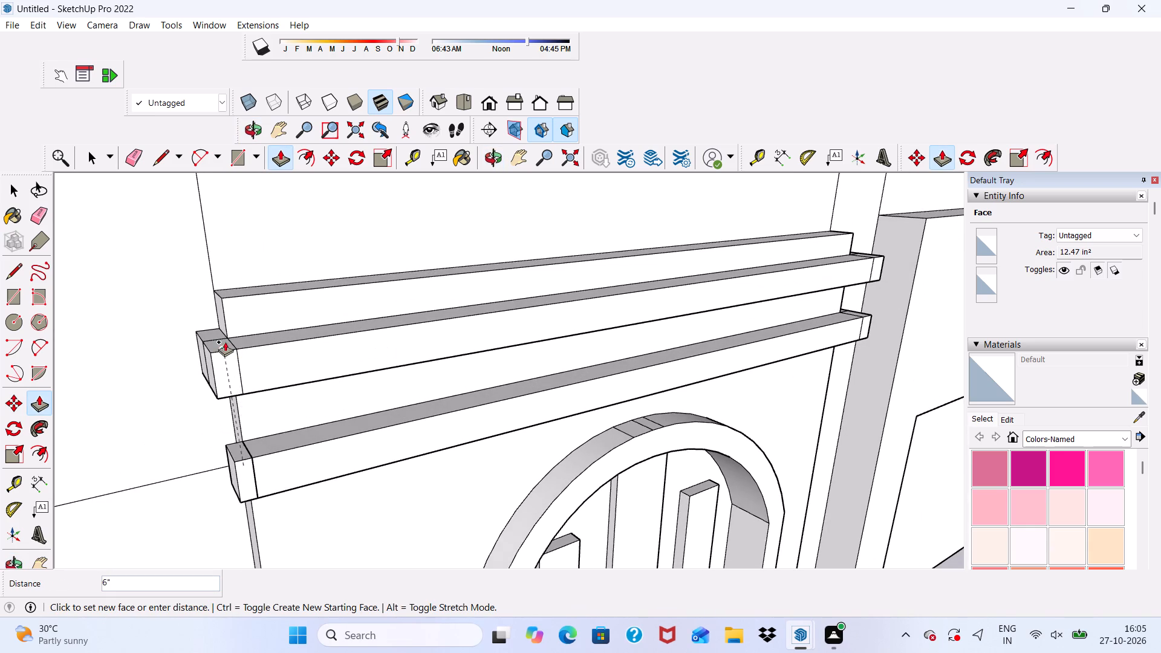
{"action": "scroll", "coordinate": [225, 340], "scroll_direction": "up", "scroll_amount": 1}
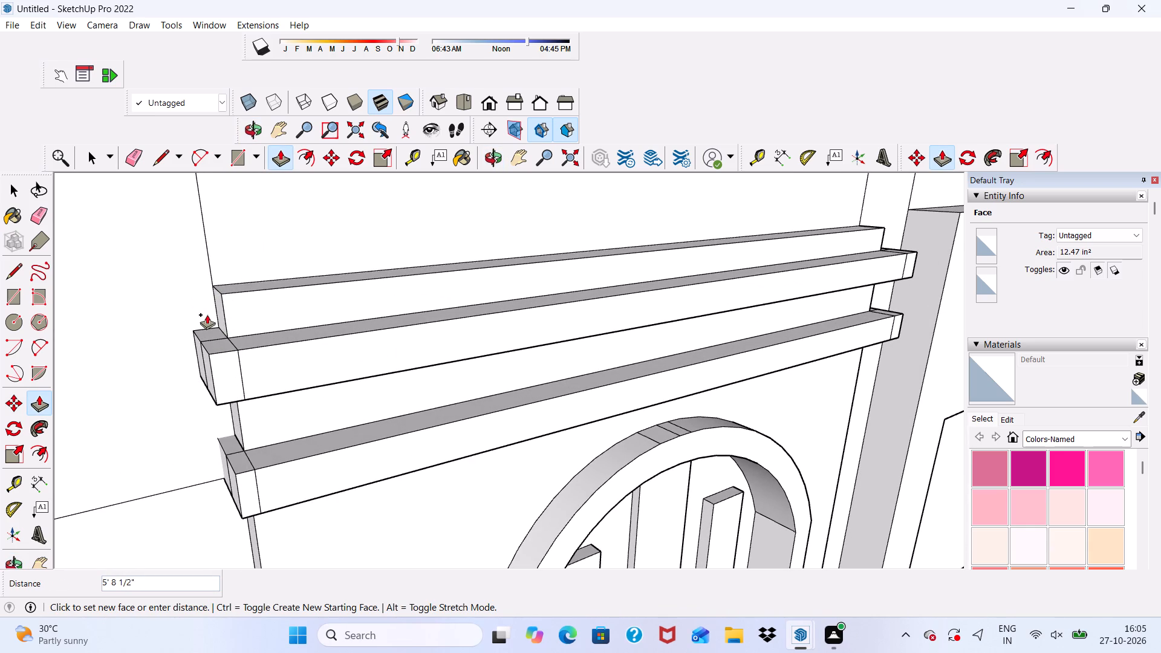
{"action": "left_click", "coordinate": [207, 322]}
{"action": "middle_click_drag", "start_coordinate": [240, 464], "coordinate": [322, 422]}
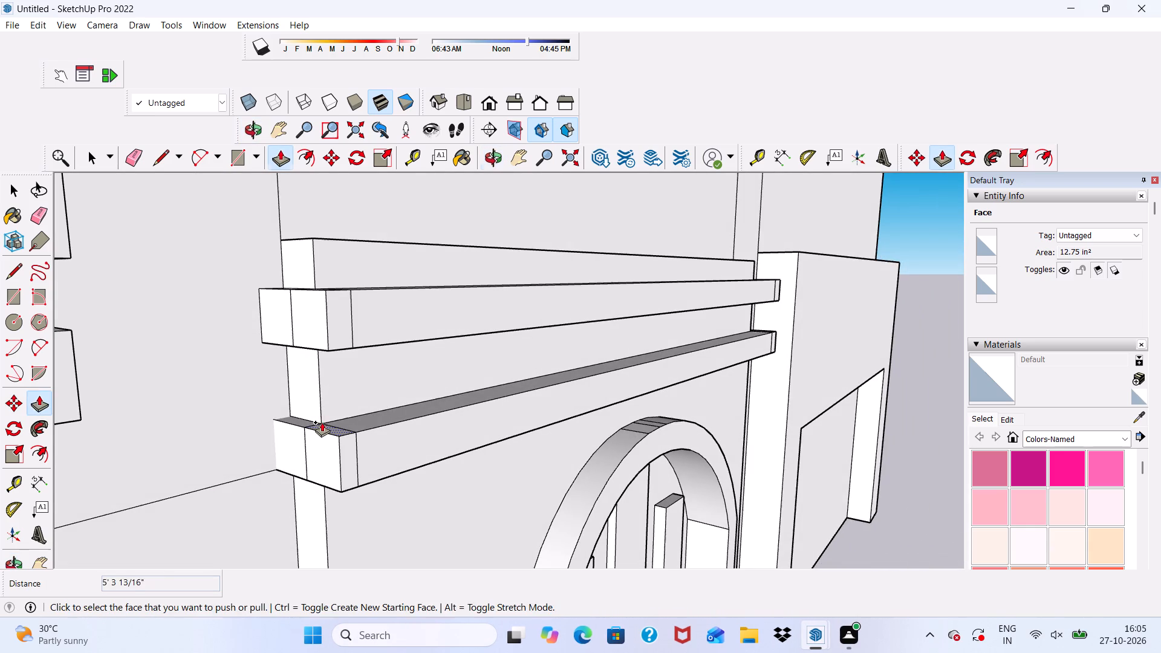
{"action": "key", "text": "space"}
Erase the seam lines on the top, side, front and underside of the lower door band's wrapped corner nearest the banded frame.
{"action": "left_click", "coordinate": [131, 158]}
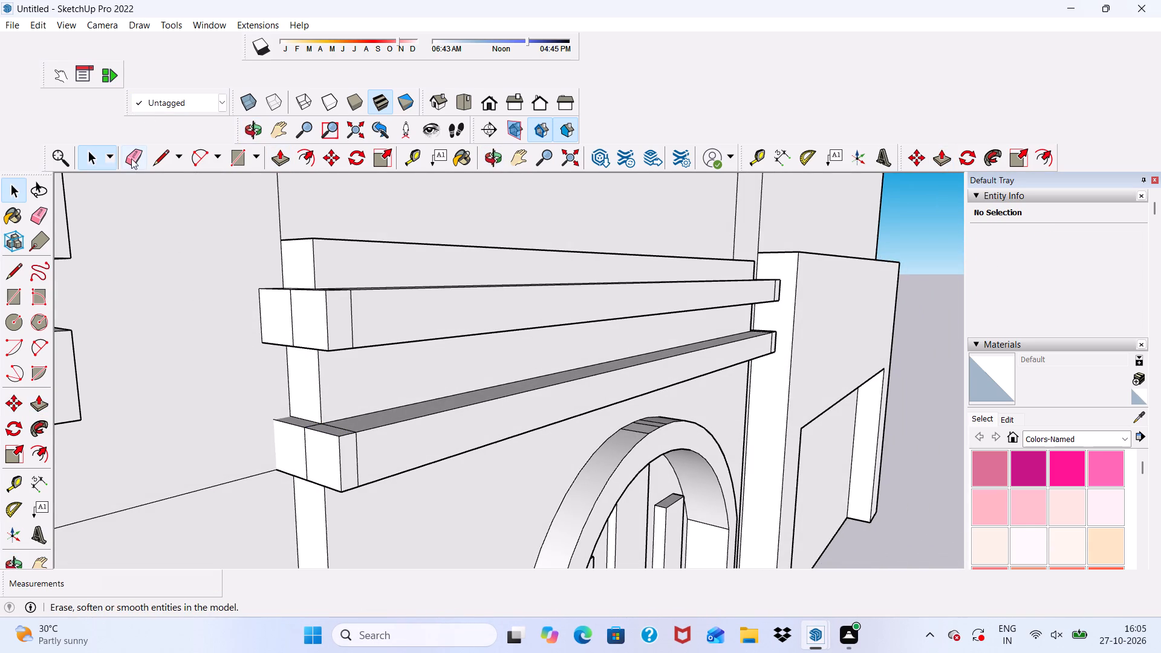
{"action": "scroll", "coordinate": [249, 377], "scroll_direction": "up", "scroll_amount": 12}
{"action": "left_click", "coordinate": [321, 417]}
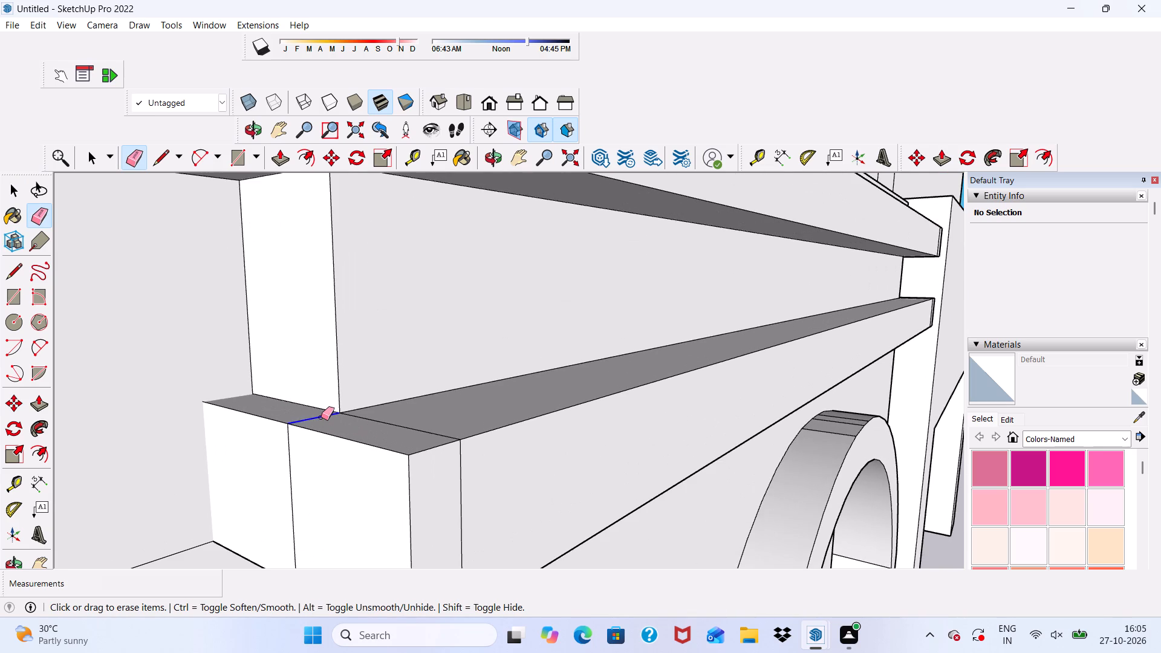
{"action": "left_click_drag", "start_coordinate": [290, 458], "coordinate": [289, 467]}
{"action": "left_click_drag", "start_coordinate": [392, 430], "coordinate": [421, 418]}
{"action": "left_click", "coordinate": [421, 418]}
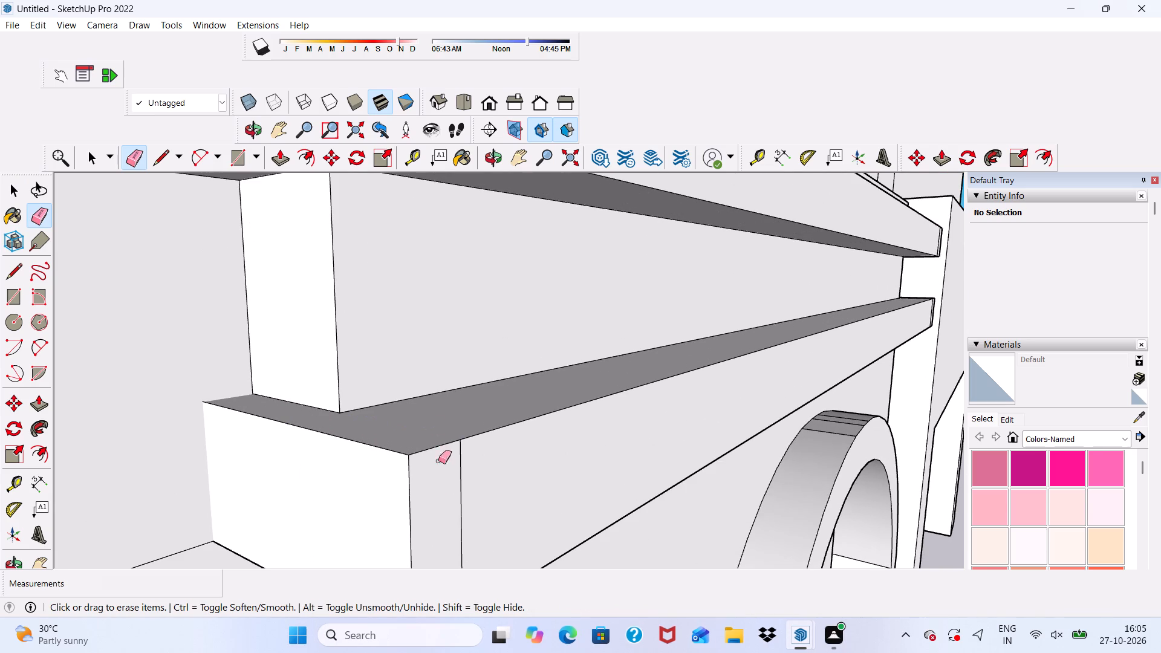
{"action": "left_click_drag", "start_coordinate": [446, 489], "coordinate": [480, 488]}
{"action": "scroll", "coordinate": [354, 352], "scroll_direction": "down", "scroll_amount": 6}
{"action": "middle_click_drag", "start_coordinate": [319, 498], "coordinate": [281, 129]}
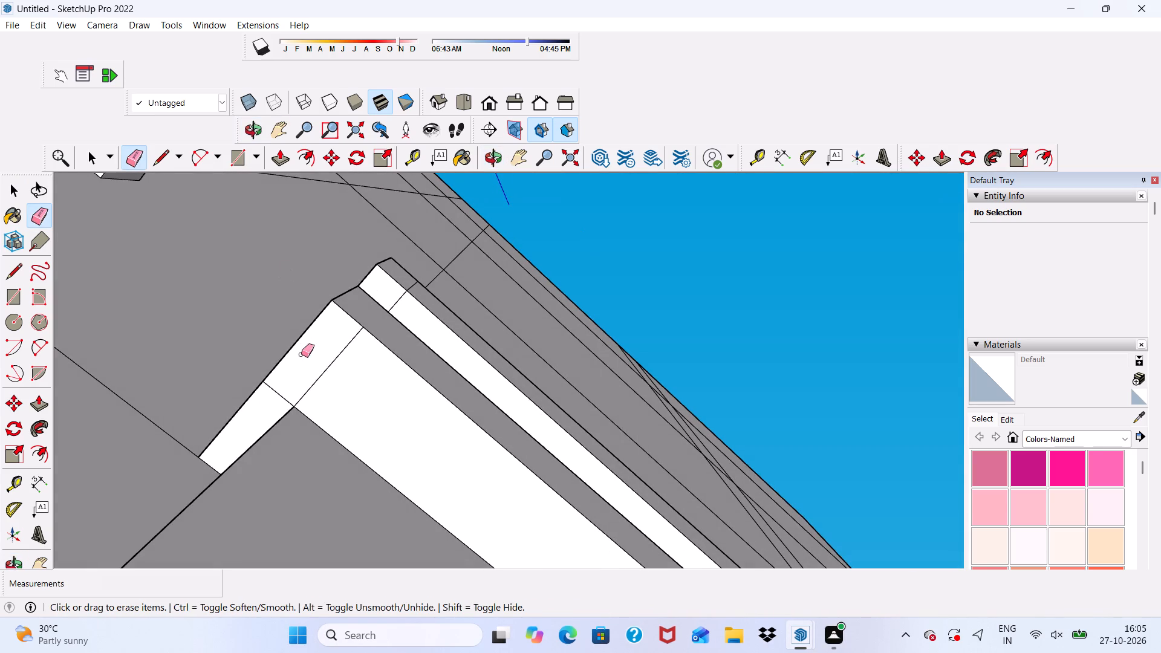
{"action": "left_click_drag", "start_coordinate": [311, 362], "coordinate": [317, 372]}
{"action": "left_click_drag", "start_coordinate": [310, 383], "coordinate": [310, 389]}
{"action": "left_click_drag", "start_coordinate": [271, 389], "coordinate": [271, 394]}
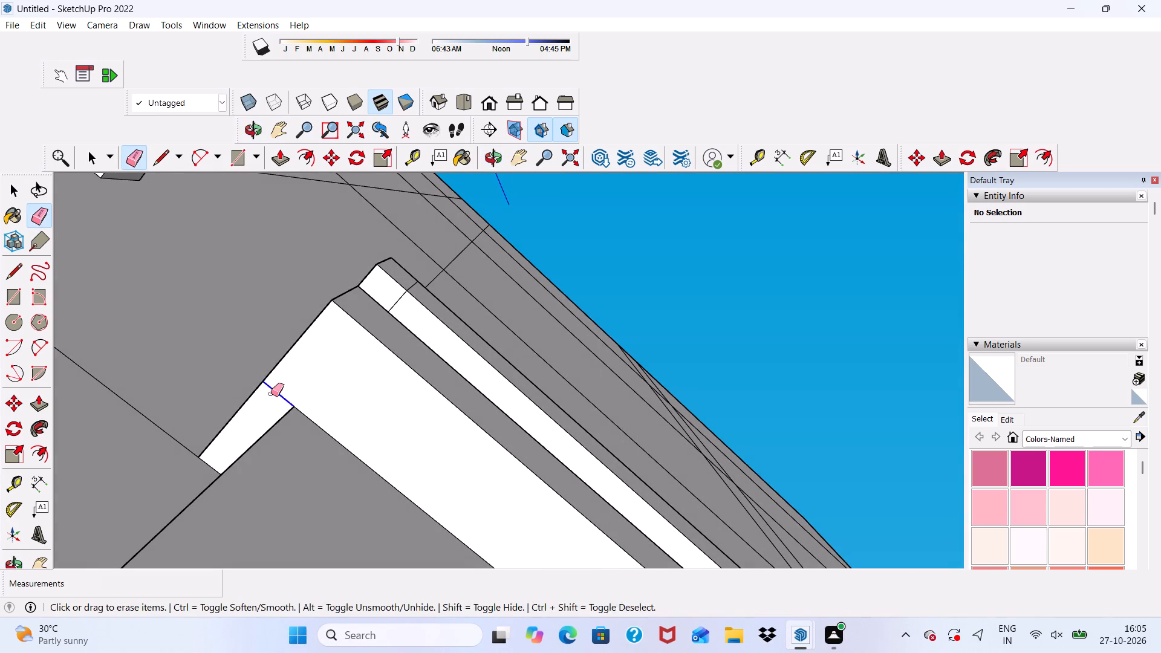
{"action": "left_click_drag", "start_coordinate": [271, 394], "coordinate": [272, 394]}
Erase the seam lines on the front, underside, side and top of the upper door band's wrapped corner nearest the banded frame.
{"action": "scroll", "coordinate": [417, 281], "scroll_direction": "up", "scroll_amount": 4}
{"action": "scroll", "coordinate": [417, 279], "scroll_direction": "down", "scroll_amount": 3}
{"action": "scroll", "coordinate": [354, 316], "scroll_direction": "up", "scroll_amount": 5}
{"action": "left_click_drag", "start_coordinate": [402, 288], "coordinate": [412, 307]}
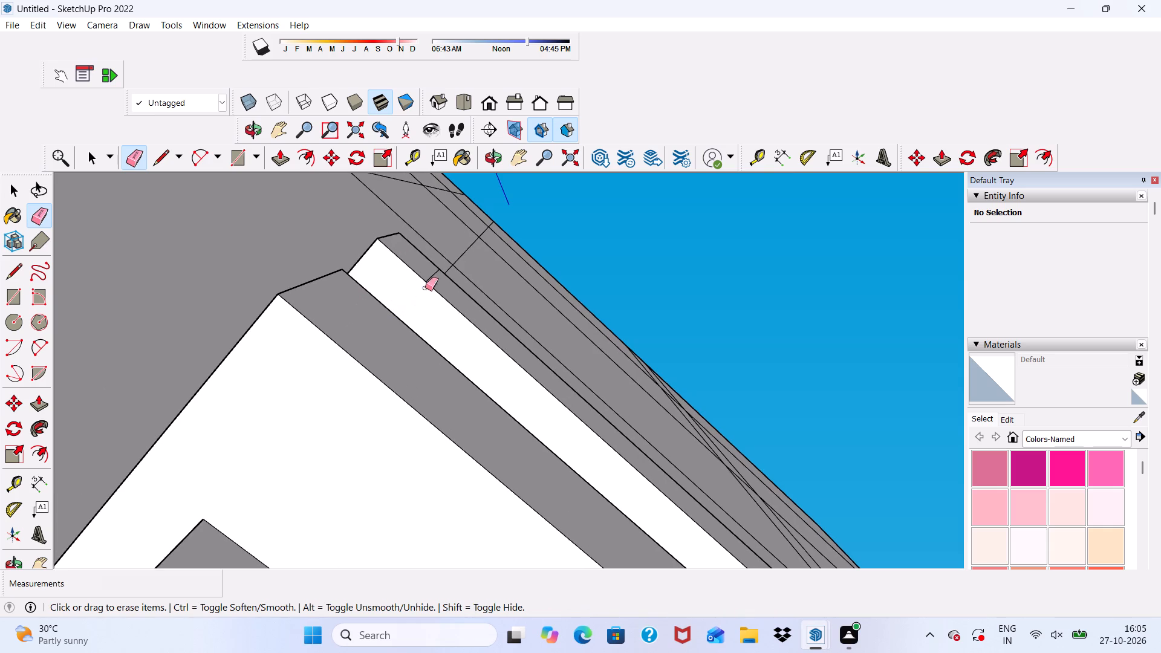
{"action": "left_click", "coordinate": [433, 275]}
{"action": "middle_click_drag", "start_coordinate": [434, 276], "coordinate": [460, 397]}
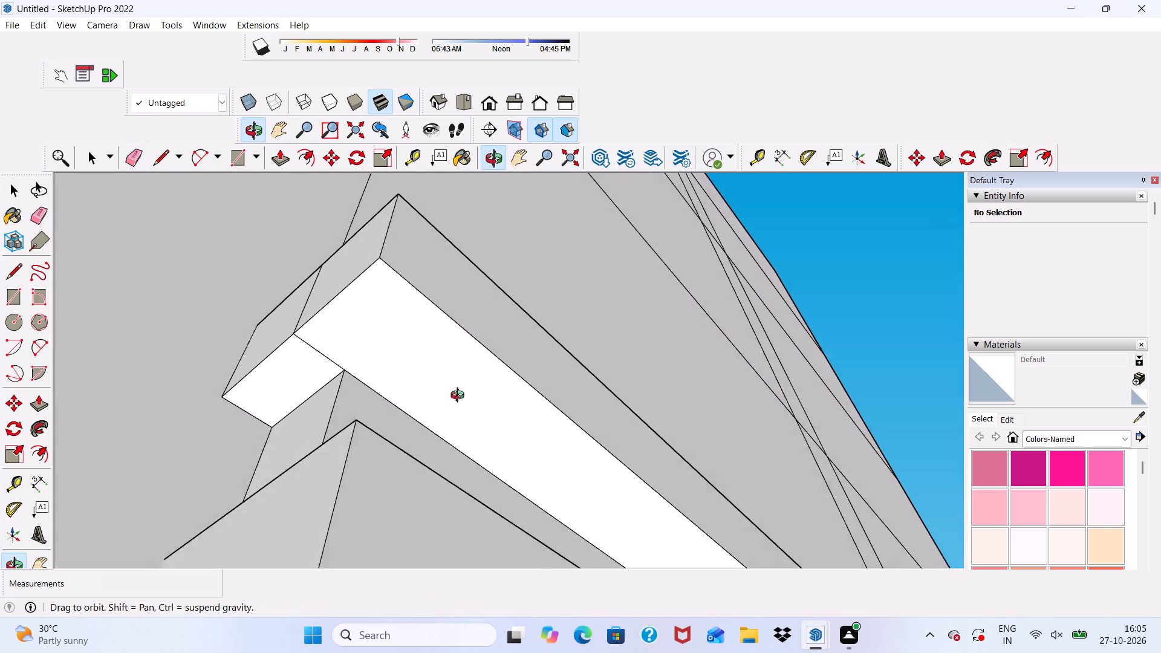
{"action": "middle_click_drag", "start_coordinate": [460, 397], "coordinate": [454, 410]}
{"action": "left_click", "coordinate": [326, 361]}
{"action": "left_click", "coordinate": [299, 310]}
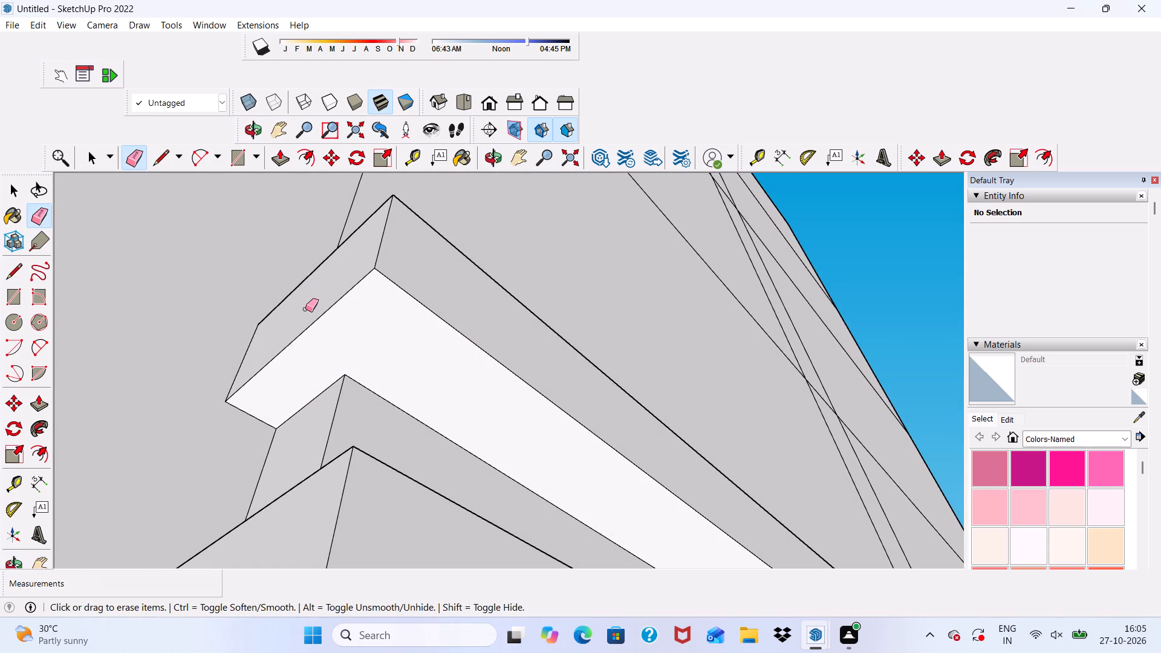
{"action": "middle_click_drag", "start_coordinate": [306, 304], "coordinate": [313, 603]}
{"action": "scroll", "coordinate": [313, 313], "scroll_direction": "down", "scroll_amount": 1}
{"action": "scroll", "coordinate": [360, 282], "scroll_direction": "up", "scroll_amount": 2}
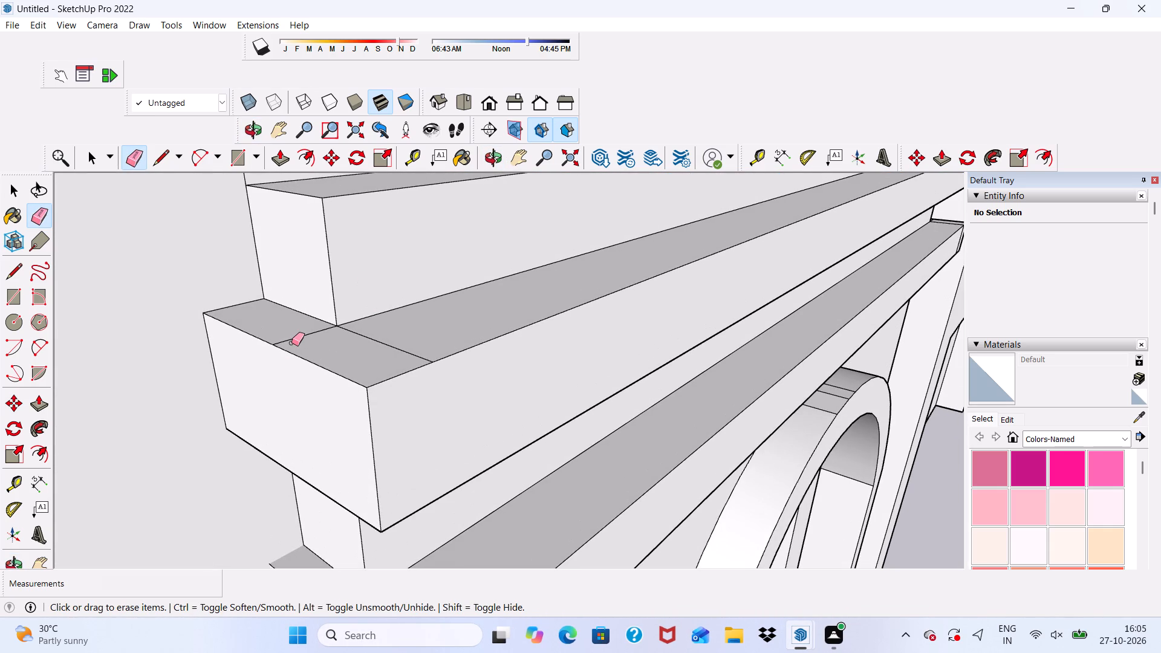
{"action": "left_click", "coordinate": [297, 343]}
{"action": "left_click_drag", "start_coordinate": [297, 334], "coordinate": [298, 340]}
{"action": "left_click_drag", "start_coordinate": [298, 340], "coordinate": [328, 354]}
{"action": "left_click_drag", "start_coordinate": [357, 348], "coordinate": [396, 342]}
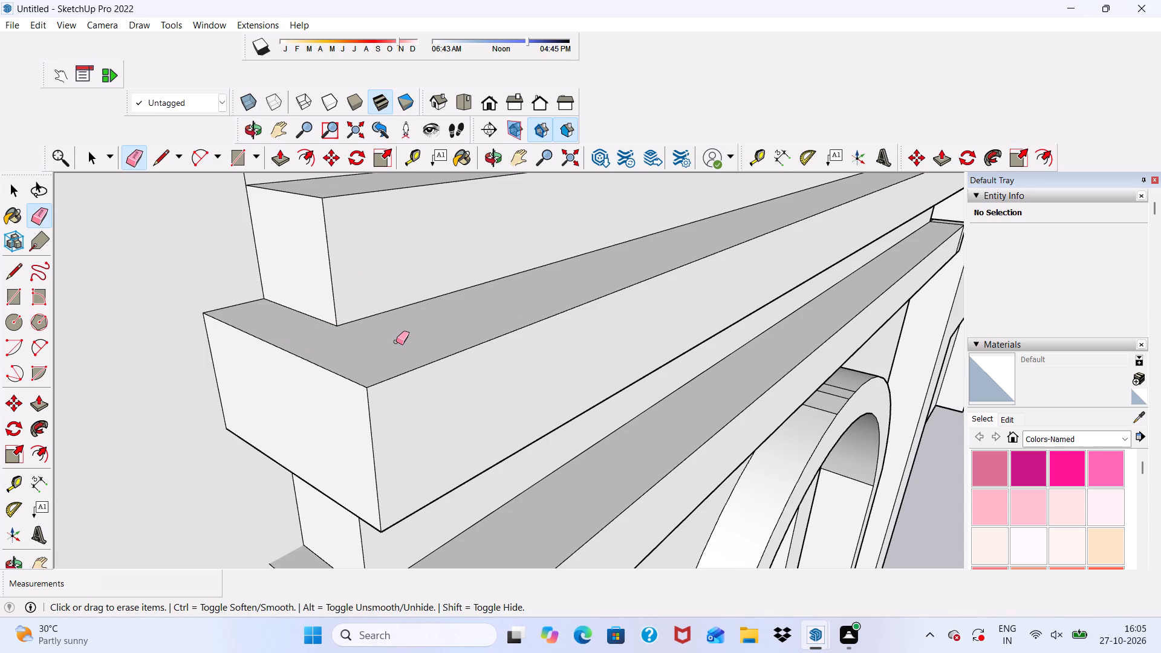
Erase the seam lines on the front, top, side and underside of the lower door band's wrapped corner farthest from the banded frame.
{"action": "scroll", "coordinate": [374, 321], "scroll_direction": "down", "scroll_amount": 11}
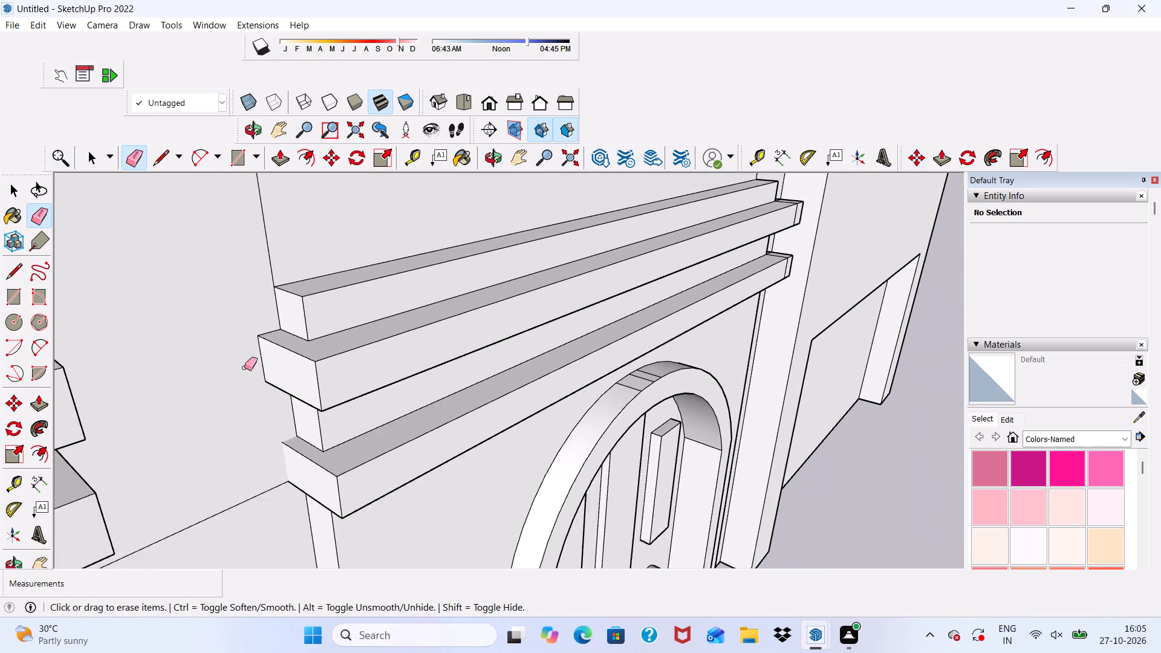
{"action": "scroll", "coordinate": [244, 368], "scroll_direction": "down", "scroll_amount": 5}
{"action": "middle_click_drag", "start_coordinate": [299, 447], "coordinate": [97, 395]}
{"action": "middle_click_drag", "start_coordinate": [343, 412], "coordinate": [343, 360]}
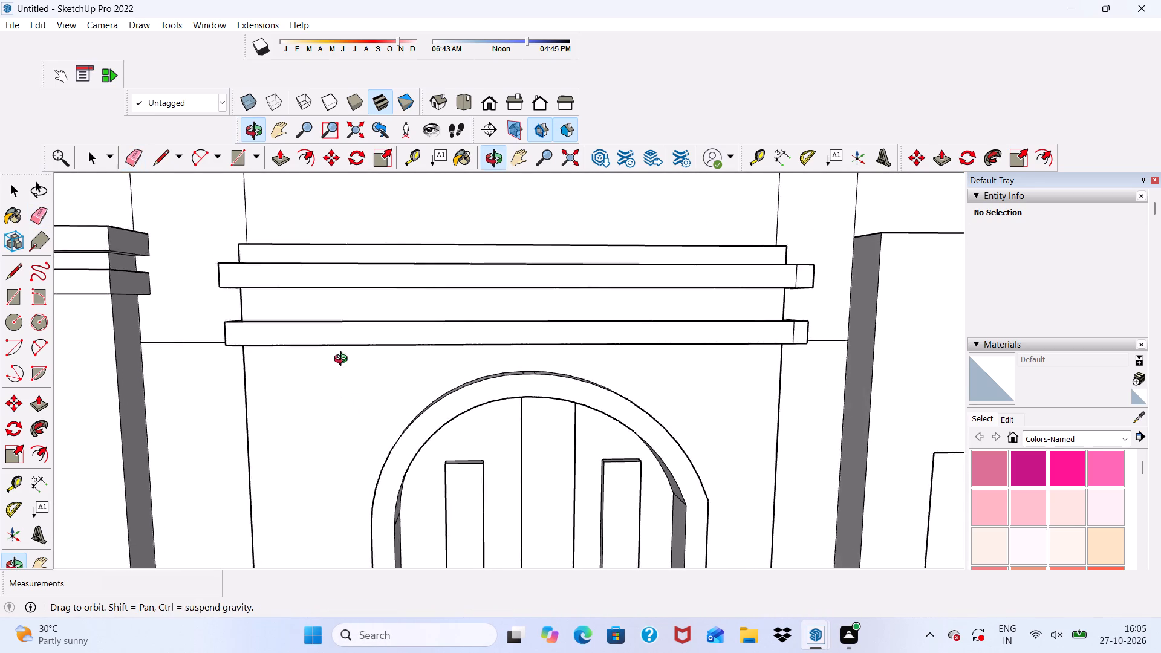
{"action": "middle_click_drag", "start_coordinate": [343, 360], "coordinate": [300, 314]}
{"action": "scroll", "coordinate": [300, 314], "scroll_direction": "up", "scroll_amount": 1}
{"action": "scroll", "coordinate": [297, 305], "scroll_direction": "down", "scroll_amount": 6}
{"action": "middle_click_drag", "start_coordinate": [308, 330], "coordinate": [284, 435]}
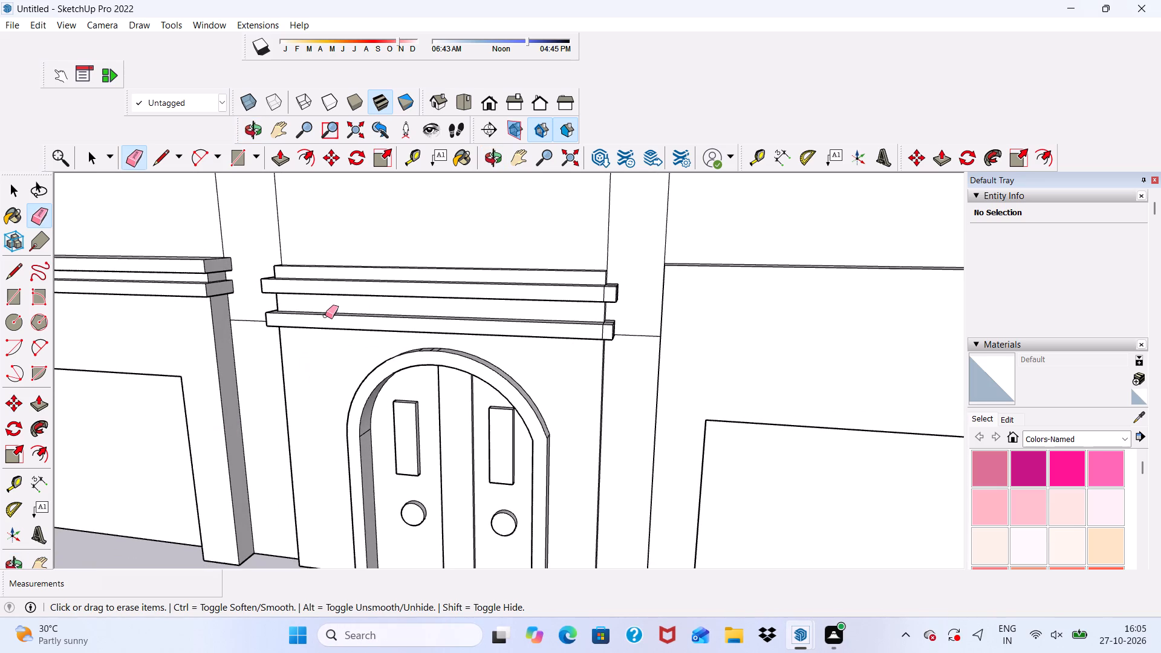
{"action": "scroll", "coordinate": [605, 348], "scroll_direction": "up", "scroll_amount": 9}
{"action": "left_click_drag", "start_coordinate": [599, 322], "coordinate": [601, 323]}
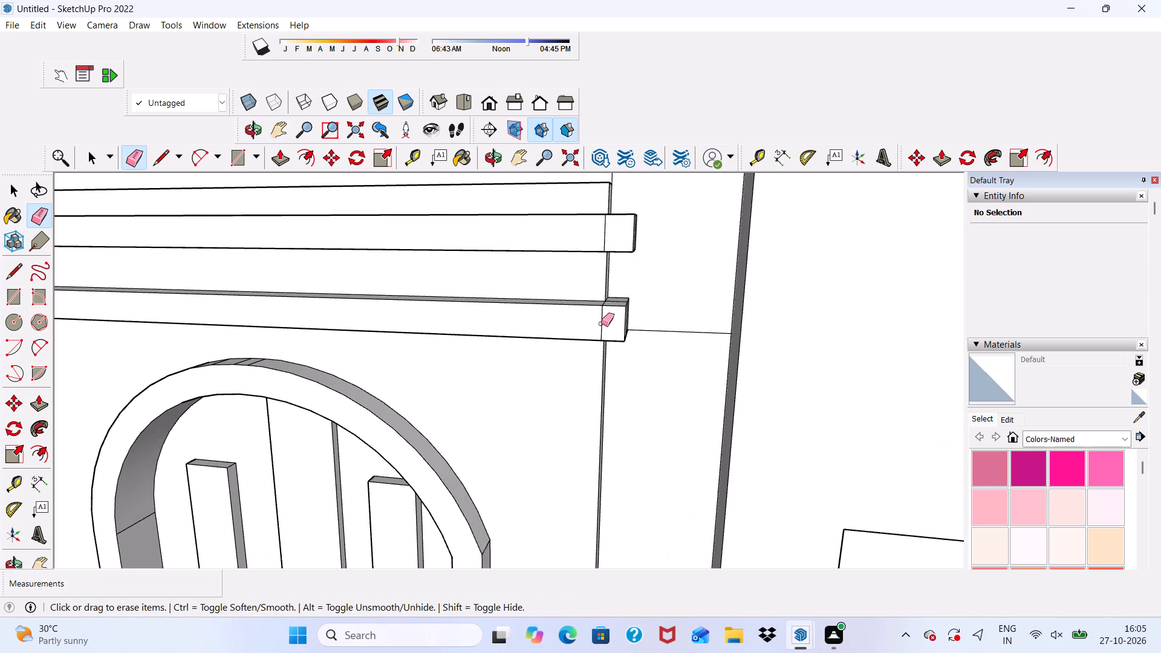
{"action": "left_click_drag", "start_coordinate": [601, 323], "coordinate": [603, 327]}
{"action": "middle_click_drag", "start_coordinate": [603, 327], "coordinate": [493, 391]}
{"action": "scroll", "coordinate": [589, 347], "scroll_direction": "up", "scroll_amount": 10}
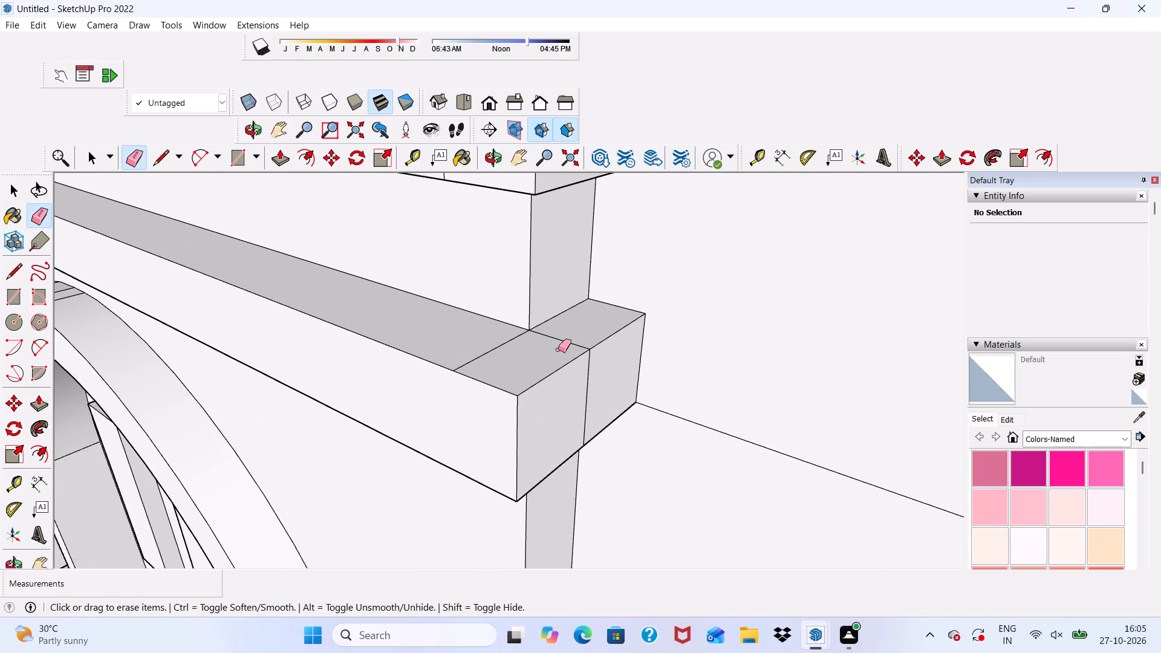
{"action": "left_click", "coordinate": [559, 345]}
{"action": "left_click_drag", "start_coordinate": [482, 351], "coordinate": [486, 361]}
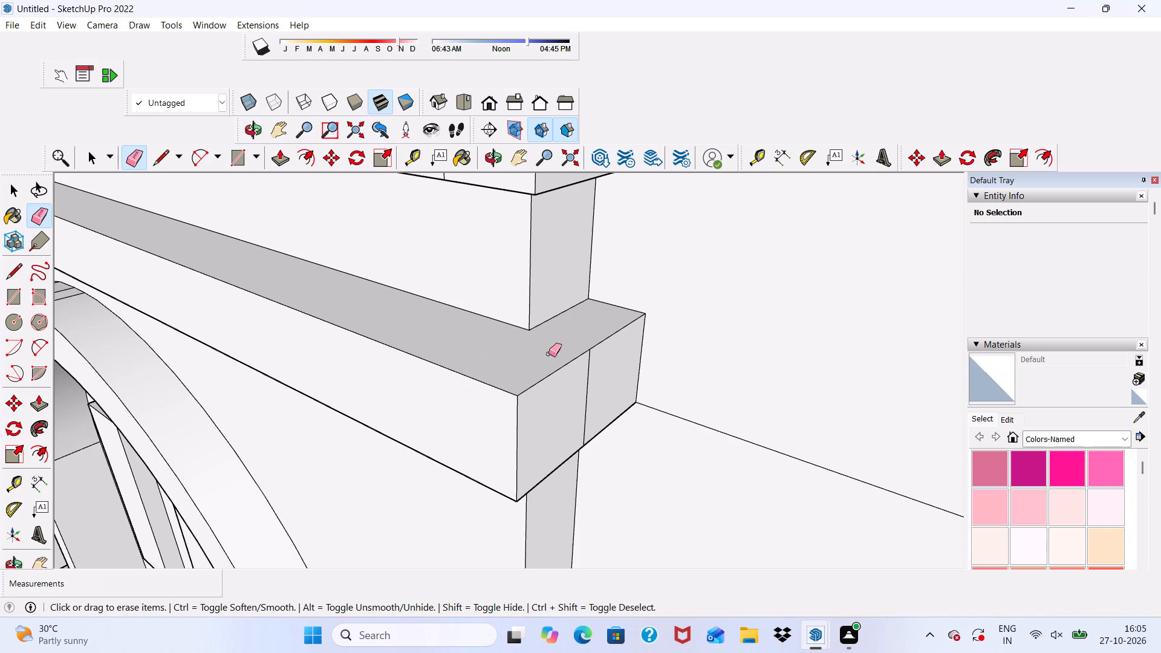
{"action": "left_click_drag", "start_coordinate": [580, 392], "coordinate": [590, 388]}
{"action": "scroll", "coordinate": [591, 385], "scroll_direction": "down", "scroll_amount": 3}
{"action": "middle_click_drag", "start_coordinate": [585, 401], "coordinate": [611, 204]}
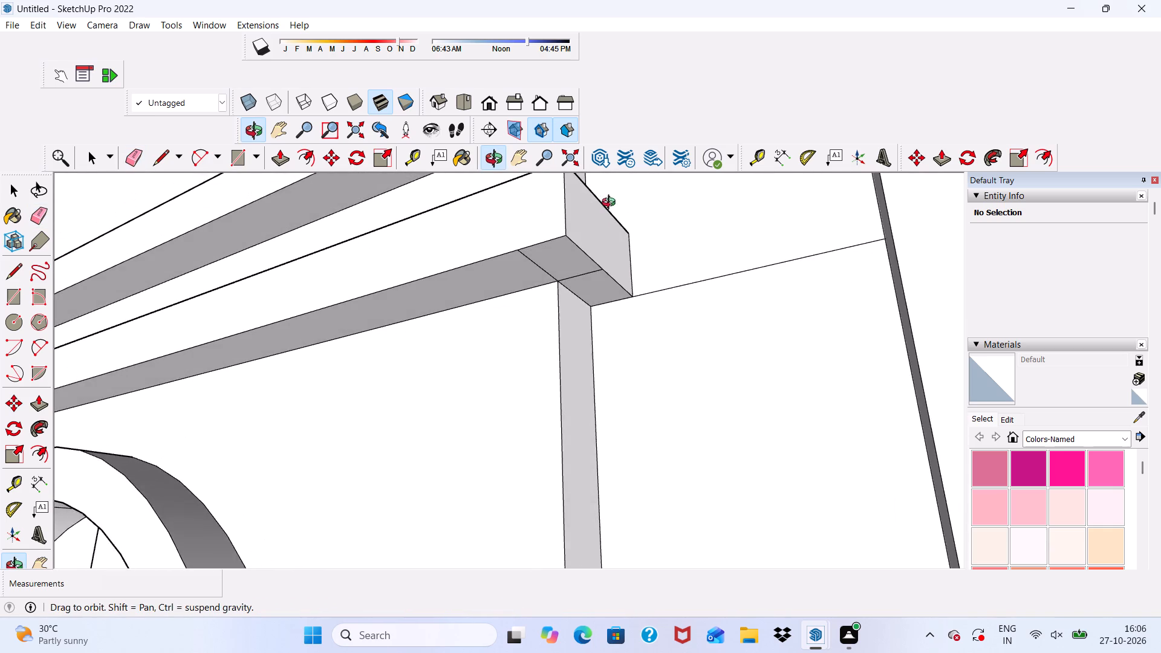
{"action": "middle_click_drag", "start_coordinate": [611, 204], "coordinate": [612, 204]}
{"action": "scroll", "coordinate": [562, 311], "scroll_direction": "up", "scroll_amount": 4}
{"action": "left_click_drag", "start_coordinate": [538, 238], "coordinate": [519, 263]}
{"action": "left_click_drag", "start_coordinate": [596, 257], "coordinate": [606, 281]}
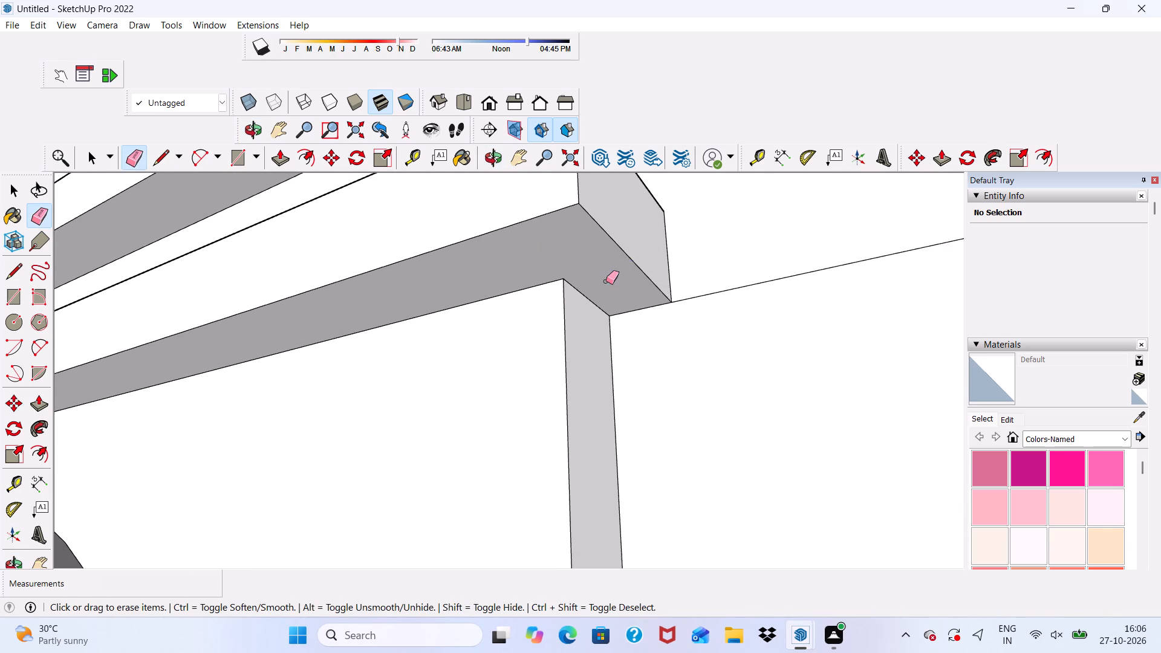
Erase the seam lines on the front, underside, side and top of the upper door band's wrapped corner farthest from the banded frame.
{"action": "scroll", "coordinate": [576, 291], "scroll_direction": "down", "scroll_amount": 13}
{"action": "scroll", "coordinate": [558, 232], "scroll_direction": "up", "scroll_amount": 9}
{"action": "left_click_drag", "start_coordinate": [550, 207], "coordinate": [548, 210]}
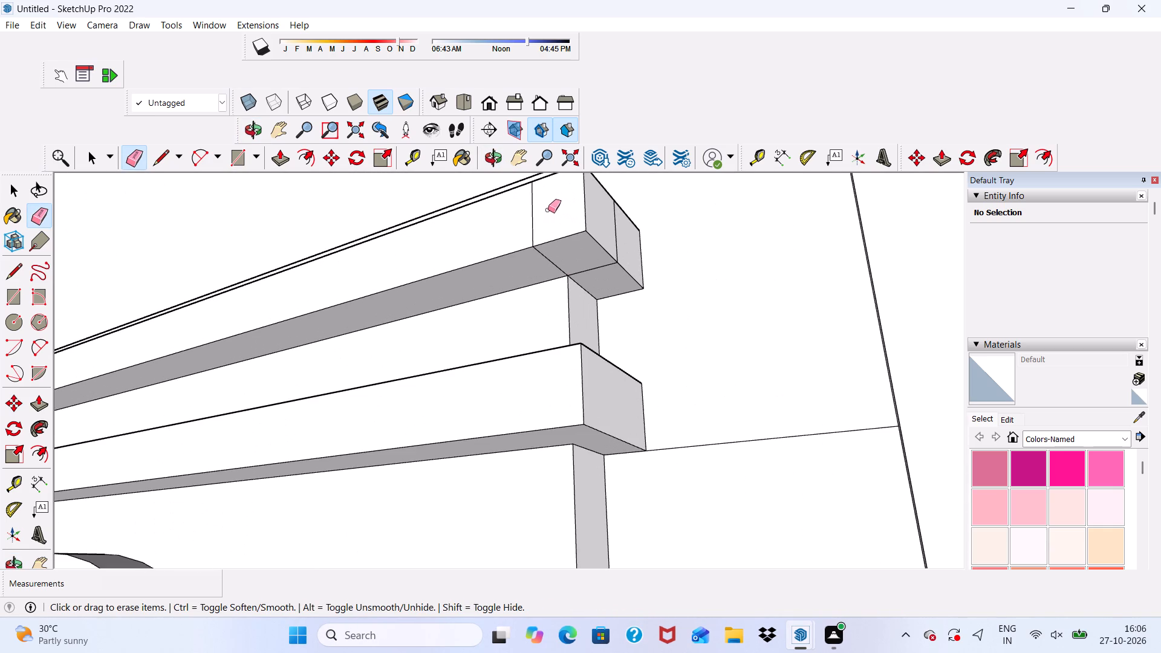
{"action": "left_click_drag", "start_coordinate": [548, 210], "coordinate": [534, 230]}
{"action": "left_click_drag", "start_coordinate": [534, 230], "coordinate": [526, 236]}
{"action": "left_click", "coordinate": [522, 239]}
{"action": "left_click", "coordinate": [554, 262]}
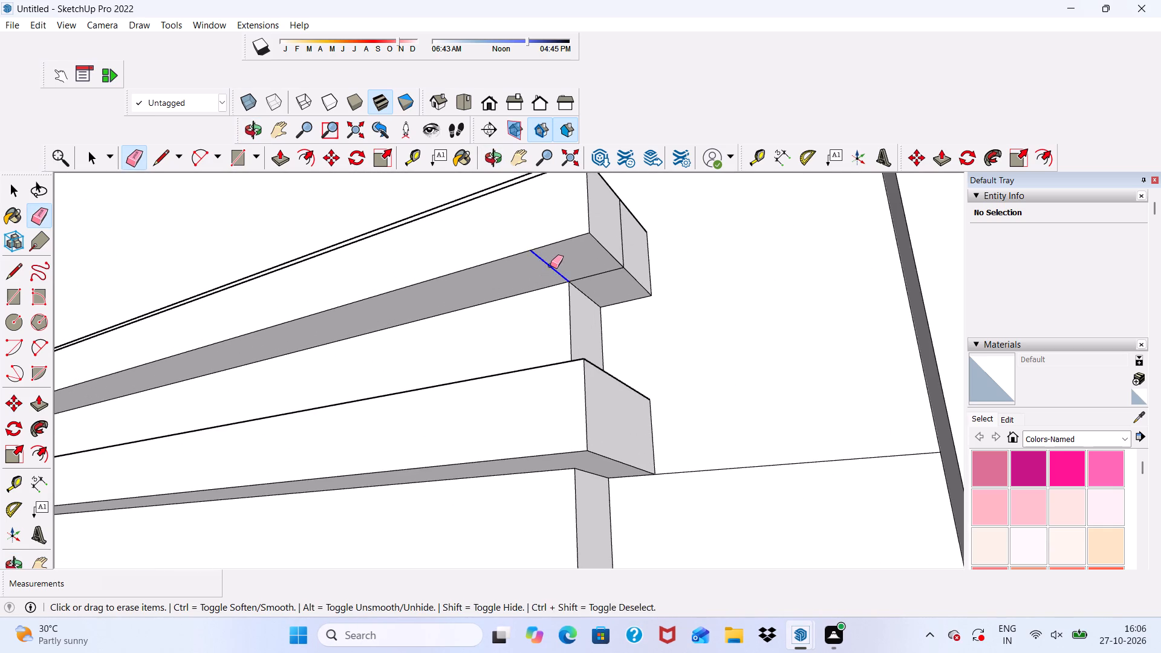
{"action": "left_click_drag", "start_coordinate": [605, 268], "coordinate": [611, 282]}
{"action": "left_click_drag", "start_coordinate": [615, 243], "coordinate": [624, 243]}
{"action": "scroll", "coordinate": [624, 243], "scroll_direction": "down", "scroll_amount": 1}
{"action": "middle_click_drag", "start_coordinate": [625, 243], "coordinate": [584, 504]}
{"action": "left_click_drag", "start_coordinate": [533, 365], "coordinate": [580, 371]}
{"action": "left_click", "coordinate": [584, 357]}
Push/Pull the underside of the upper door band about 3 15/16" downward towards the lower band.
{"action": "scroll", "coordinate": [585, 342], "scroll_direction": "down", "scroll_amount": 16}
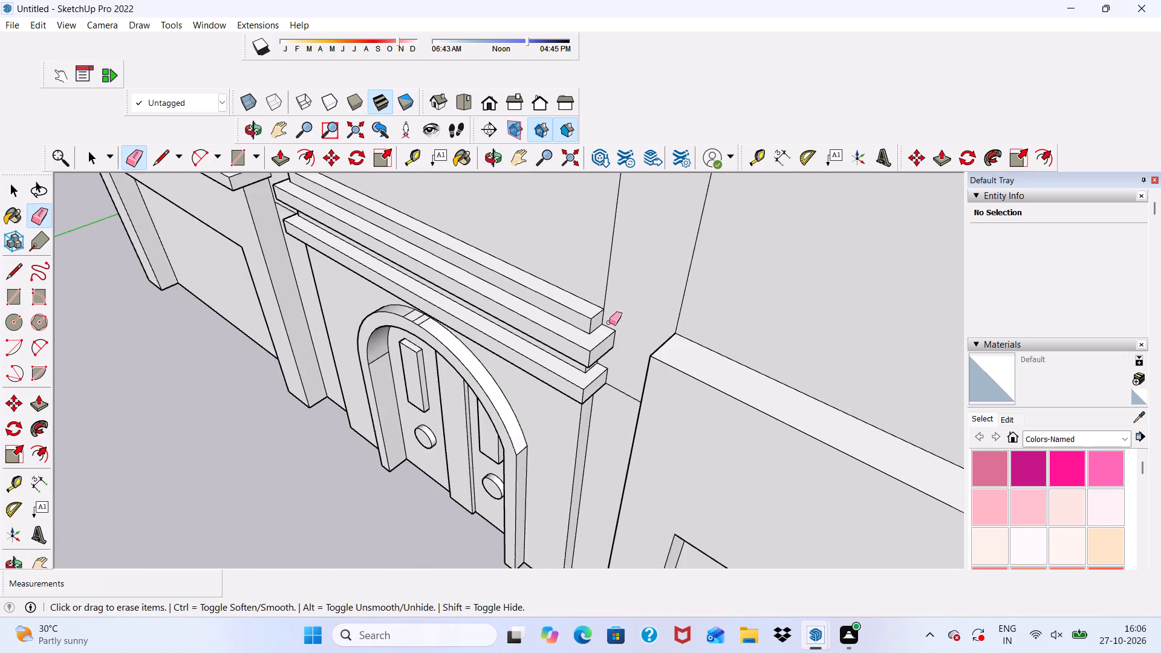
{"action": "scroll", "coordinate": [609, 322], "scroll_direction": "down", "scroll_amount": 3}
{"action": "scroll", "coordinate": [440, 256], "scroll_direction": "up", "scroll_amount": 6}
{"action": "scroll", "coordinate": [440, 256], "scroll_direction": "down", "scroll_amount": 3}
{"action": "middle_click_drag", "start_coordinate": [433, 256], "coordinate": [732, 200]}
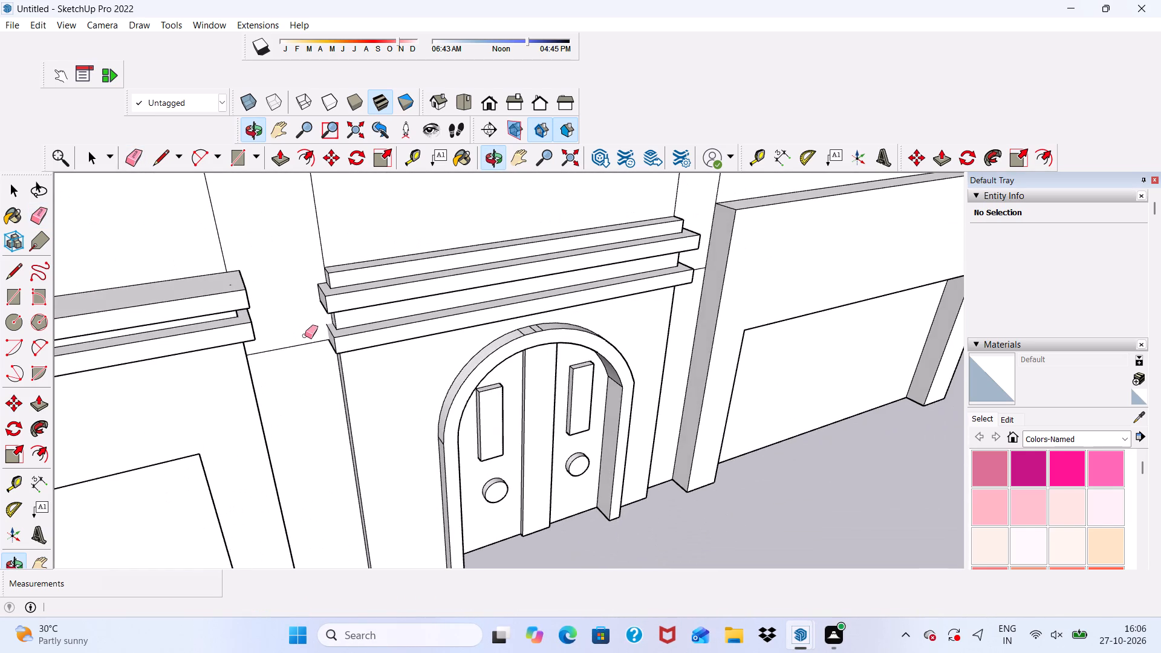
{"action": "middle_click_drag", "start_coordinate": [305, 336], "coordinate": [207, 381]}
{"action": "key", "text": "space"}
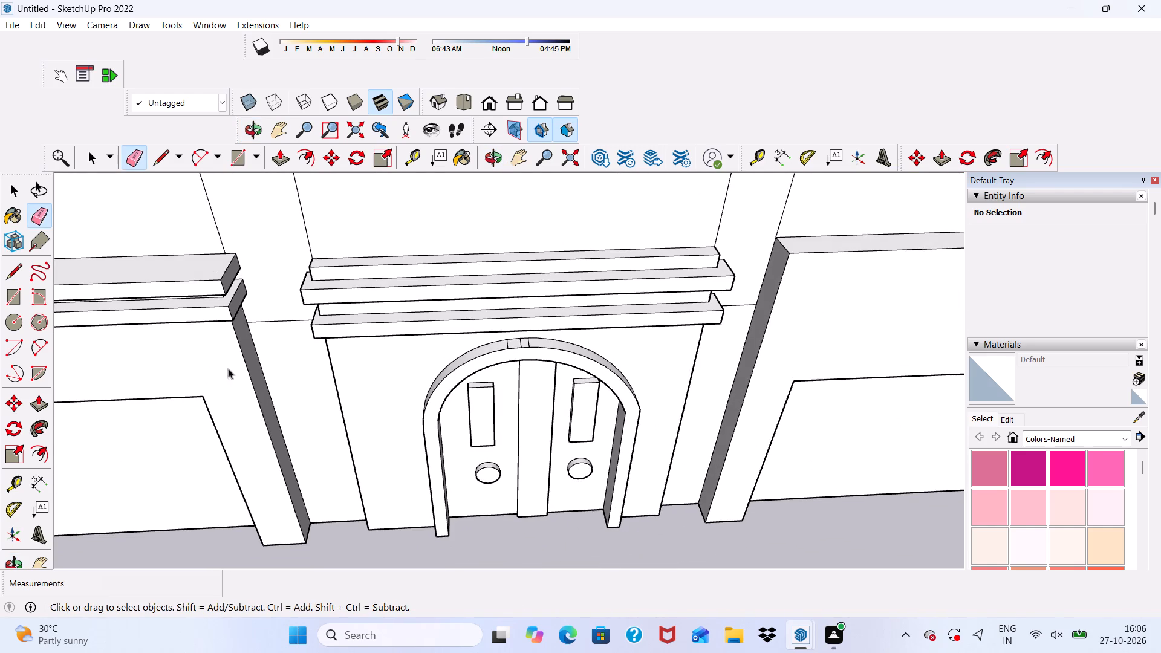
{"action": "middle_click_drag", "start_coordinate": [411, 369], "coordinate": [378, 223]}
{"action": "scroll", "coordinate": [378, 223], "scroll_direction": "up", "scroll_amount": 9}
{"action": "scroll", "coordinate": [367, 256], "scroll_direction": "down", "scroll_amount": 5}
{"action": "middle_click_drag", "start_coordinate": [367, 256], "coordinate": [356, 196]}
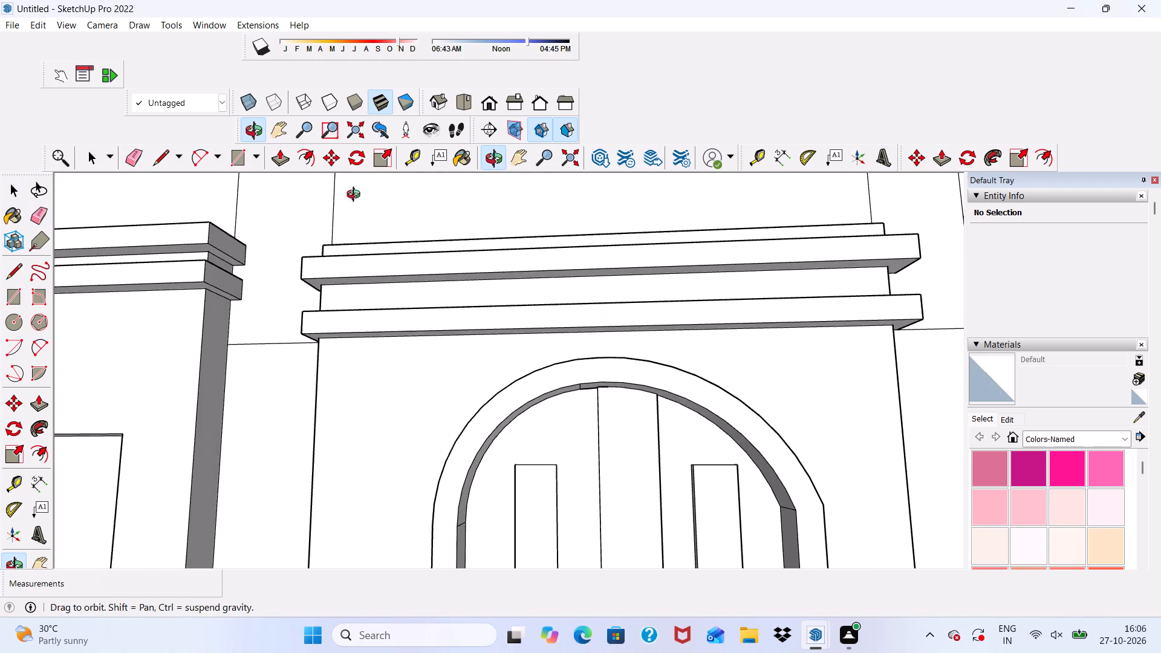
{"action": "middle_click_drag", "start_coordinate": [356, 196], "coordinate": [356, 194]}
{"action": "scroll", "coordinate": [357, 280], "scroll_direction": "up", "scroll_amount": 17}
{"action": "left_click", "coordinate": [315, 288]}
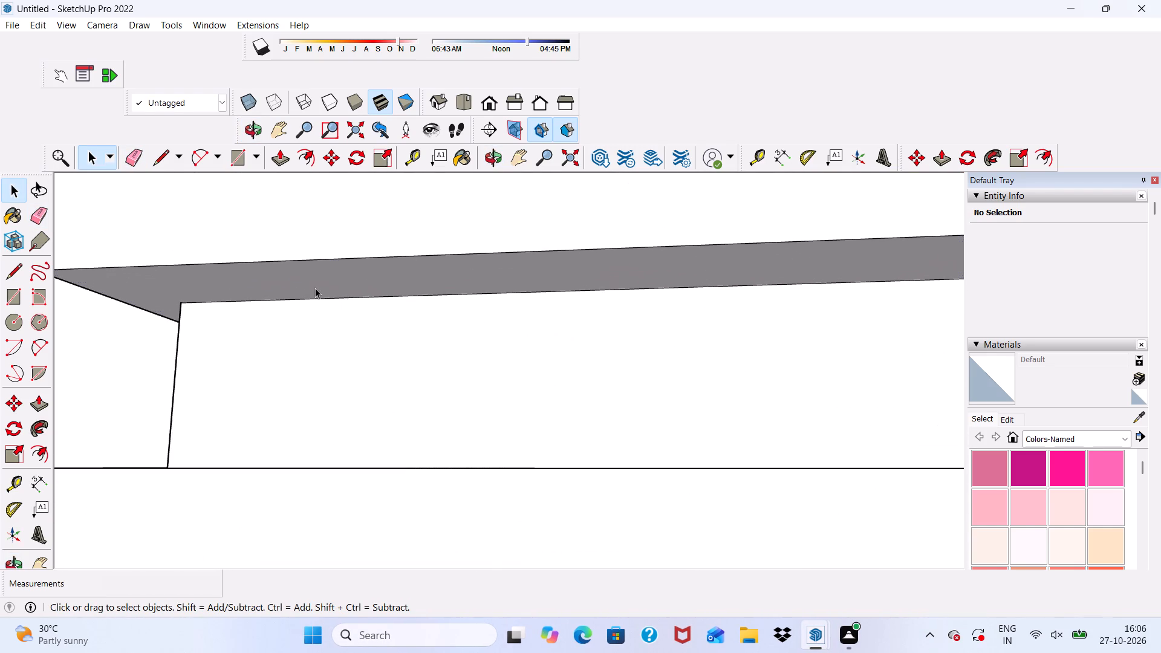
{"action": "left_click", "coordinate": [285, 157]}
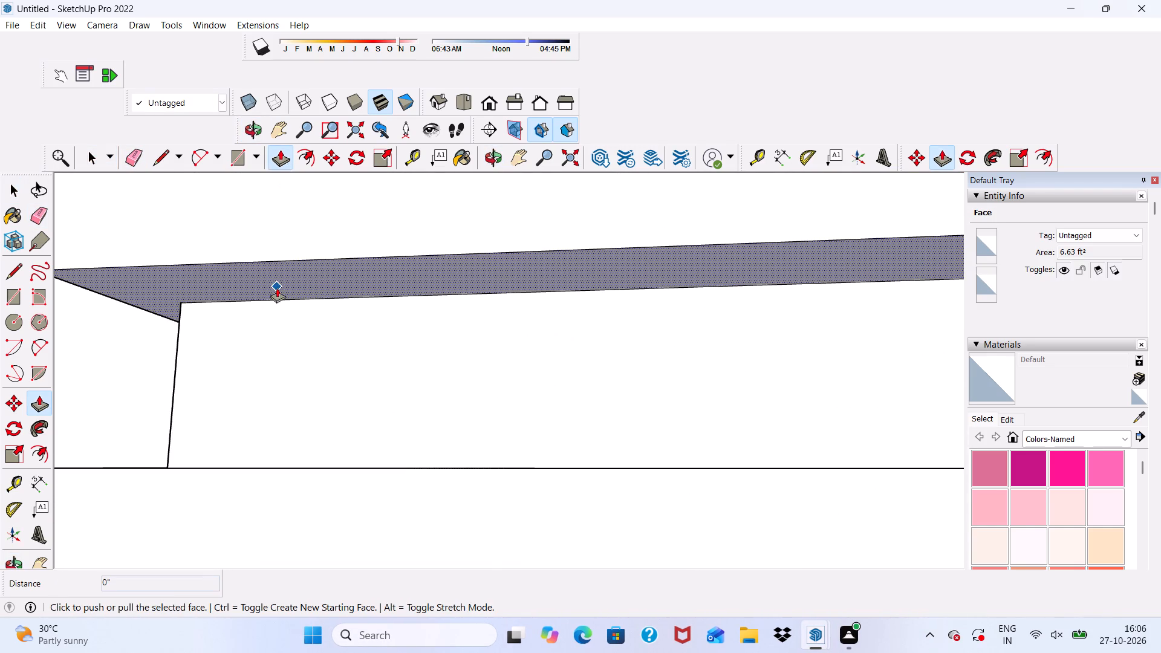
{"action": "left_click", "coordinate": [276, 276]}
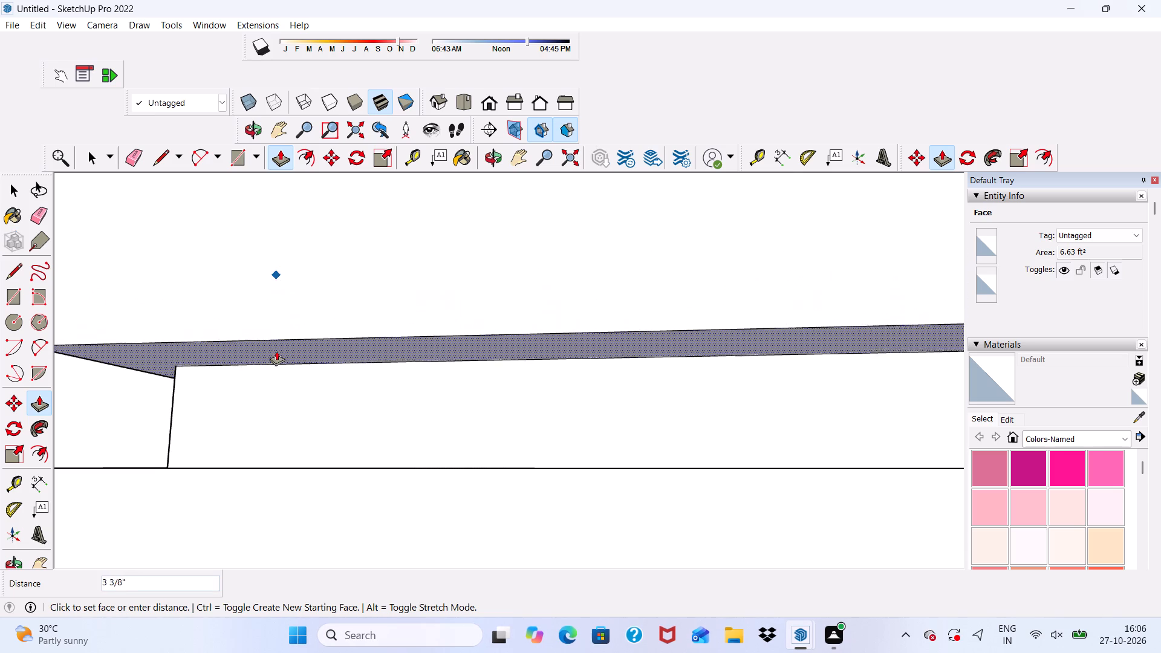
{"action": "left_click", "coordinate": [276, 361]}
Push/Pull the top face of the upper door band about 2 3/4" downward.
{"action": "scroll", "coordinate": [261, 323], "scroll_direction": "down", "scroll_amount": 10}
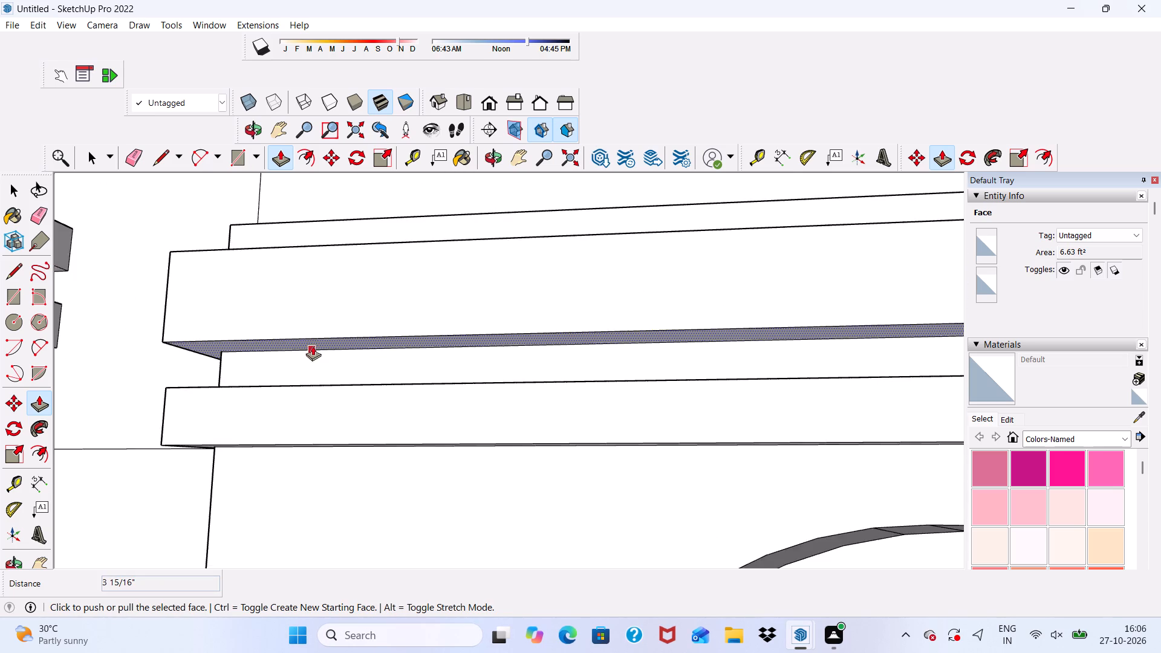
{"action": "middle_click_drag", "start_coordinate": [313, 346], "coordinate": [320, 457]}
{"action": "scroll", "coordinate": [320, 457], "scroll_direction": "down", "scroll_amount": 1}
{"action": "key", "text": "space"}
{"action": "scroll", "coordinate": [290, 362], "scroll_direction": "up", "scroll_amount": 5}
{"action": "scroll", "coordinate": [281, 302], "scroll_direction": "up", "scroll_amount": 3}
{"action": "scroll", "coordinate": [281, 302], "scroll_direction": "down", "scroll_amount": 4}
{"action": "middle_click_drag", "start_coordinate": [281, 302], "coordinate": [284, 322]}
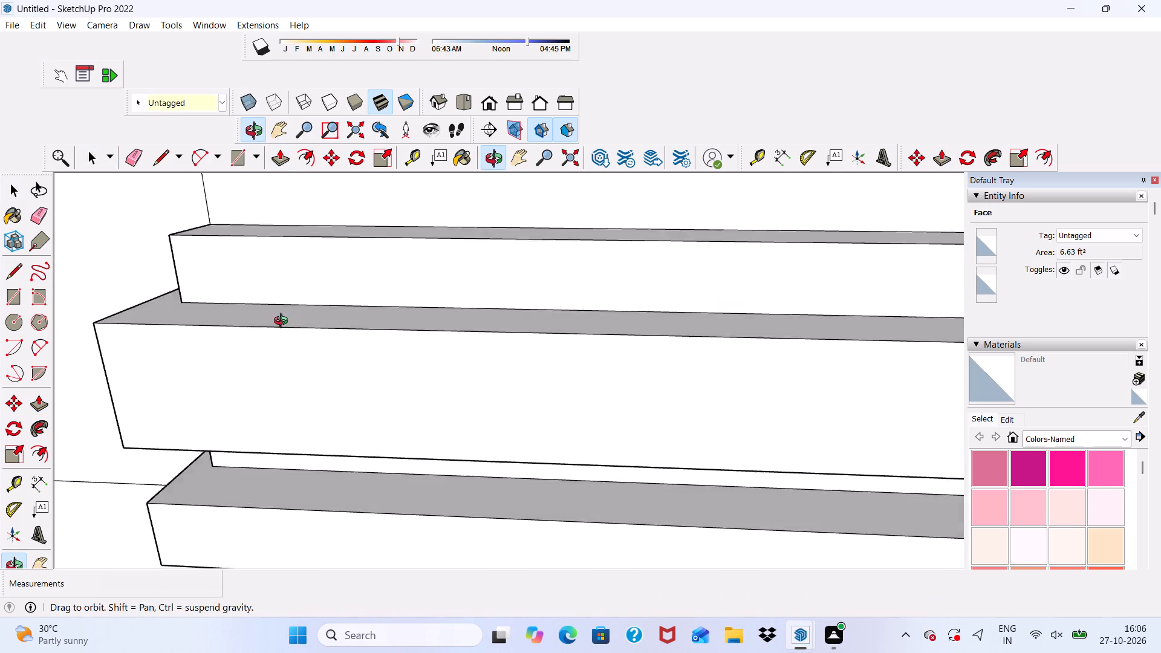
{"action": "middle_click_drag", "start_coordinate": [284, 322], "coordinate": [284, 374]}
{"action": "scroll", "coordinate": [284, 374], "scroll_direction": "up", "scroll_amount": 2}
{"action": "left_click", "coordinate": [283, 374]}
{"action": "left_click", "coordinate": [269, 346]}
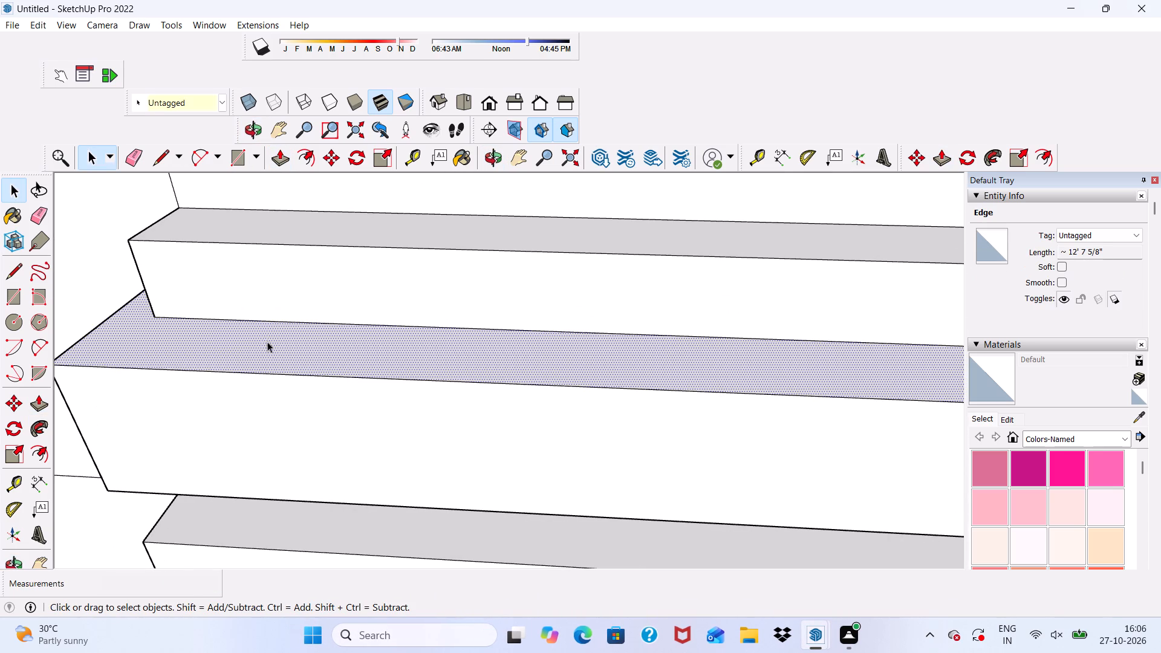
{"action": "left_click", "coordinate": [278, 161]}
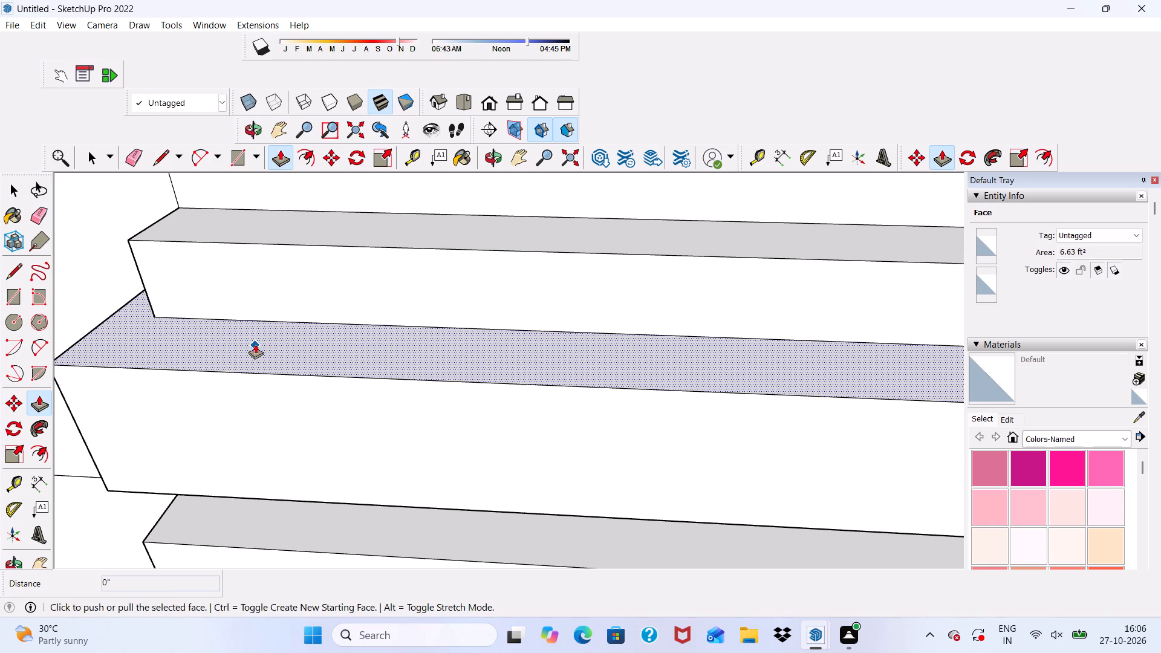
{"action": "left_click", "coordinate": [255, 343]}
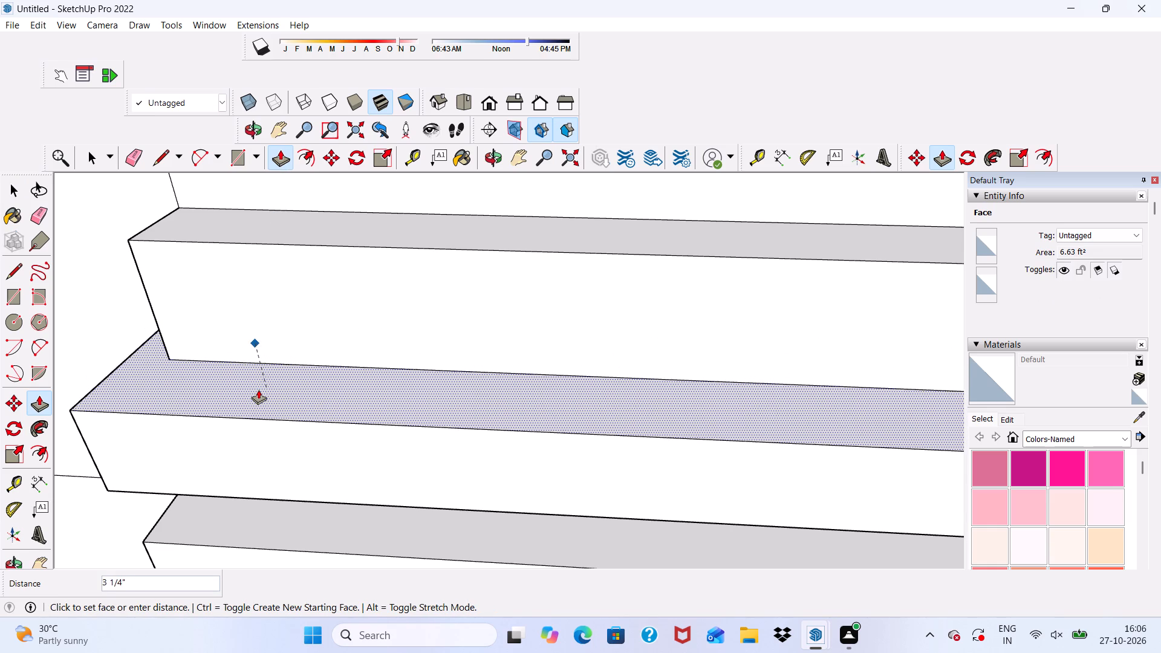
{"action": "scroll", "coordinate": [251, 340], "scroll_direction": "down", "scroll_amount": 4}
{"action": "left_click", "coordinate": [258, 370]}
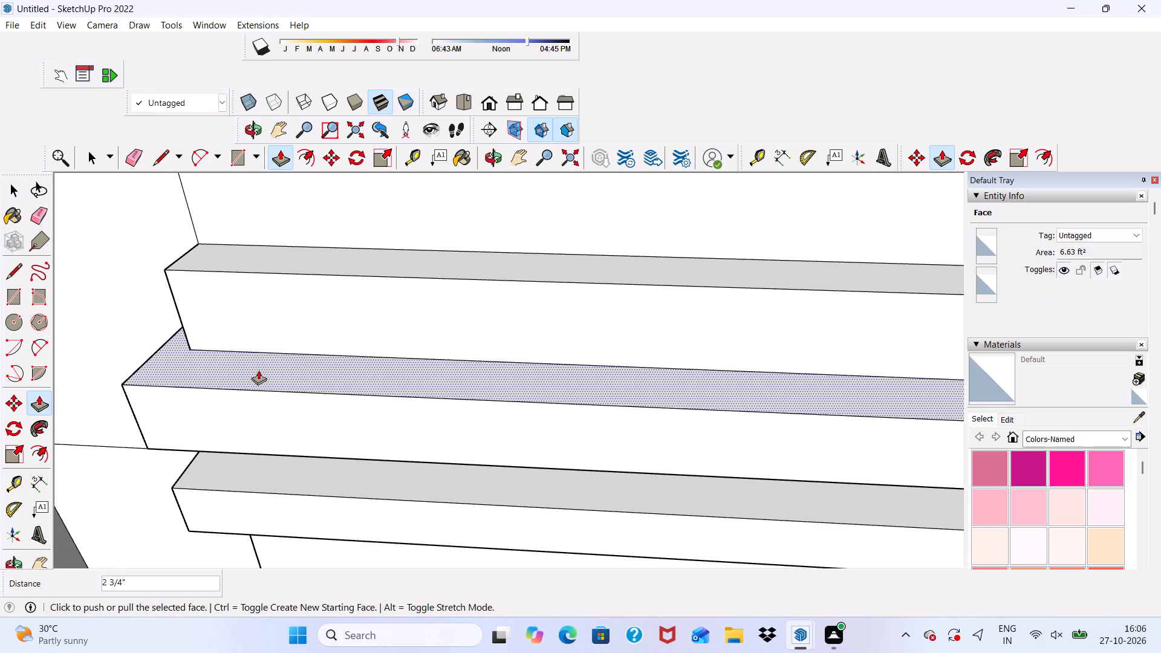
Push/Pull the top face of the arched-door surround about 8" down to the level of the upper door band's top.
{"action": "scroll", "coordinate": [237, 332], "scroll_direction": "down", "scroll_amount": 6}
{"action": "middle_click_drag", "start_coordinate": [342, 317], "coordinate": [360, 164]}
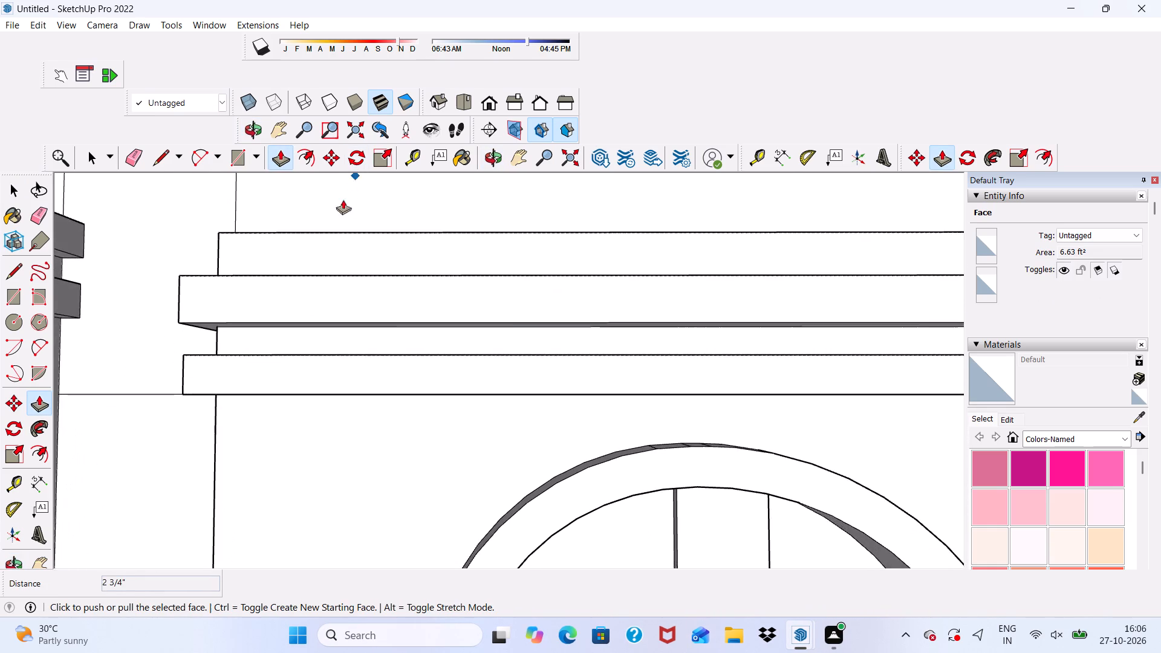
{"action": "scroll", "coordinate": [327, 238], "scroll_direction": "down", "scroll_amount": 3}
{"action": "scroll", "coordinate": [363, 283], "scroll_direction": "down", "scroll_amount": 4}
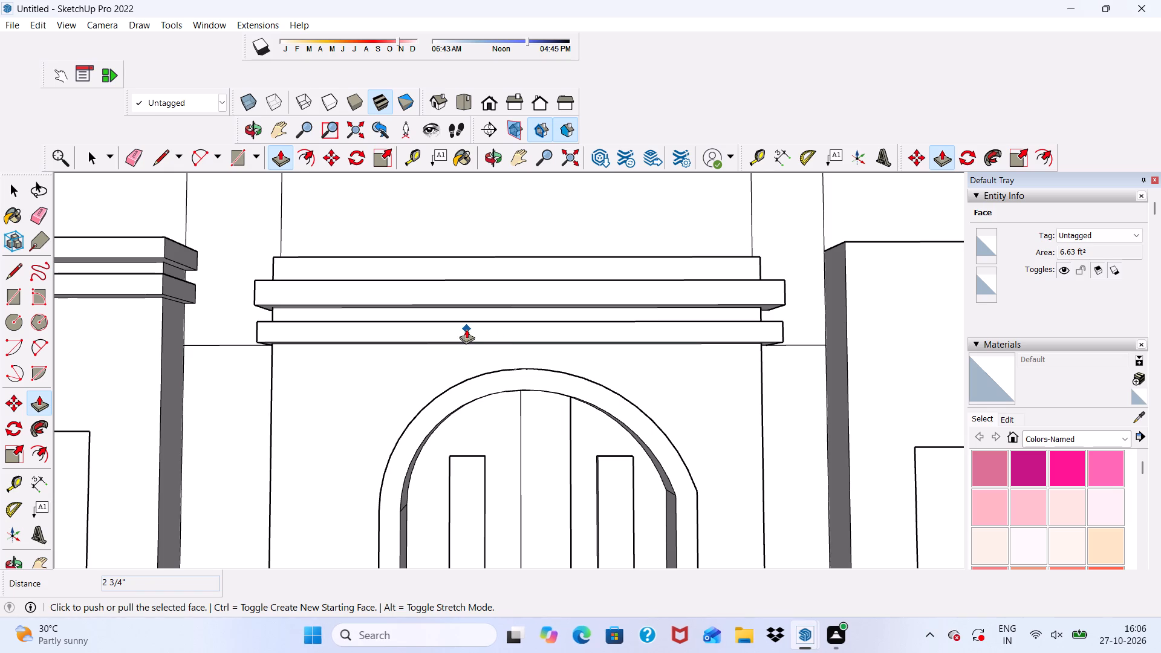
{"action": "middle_click_drag", "start_coordinate": [466, 328], "coordinate": [443, 398]}
{"action": "key", "text": "space"}
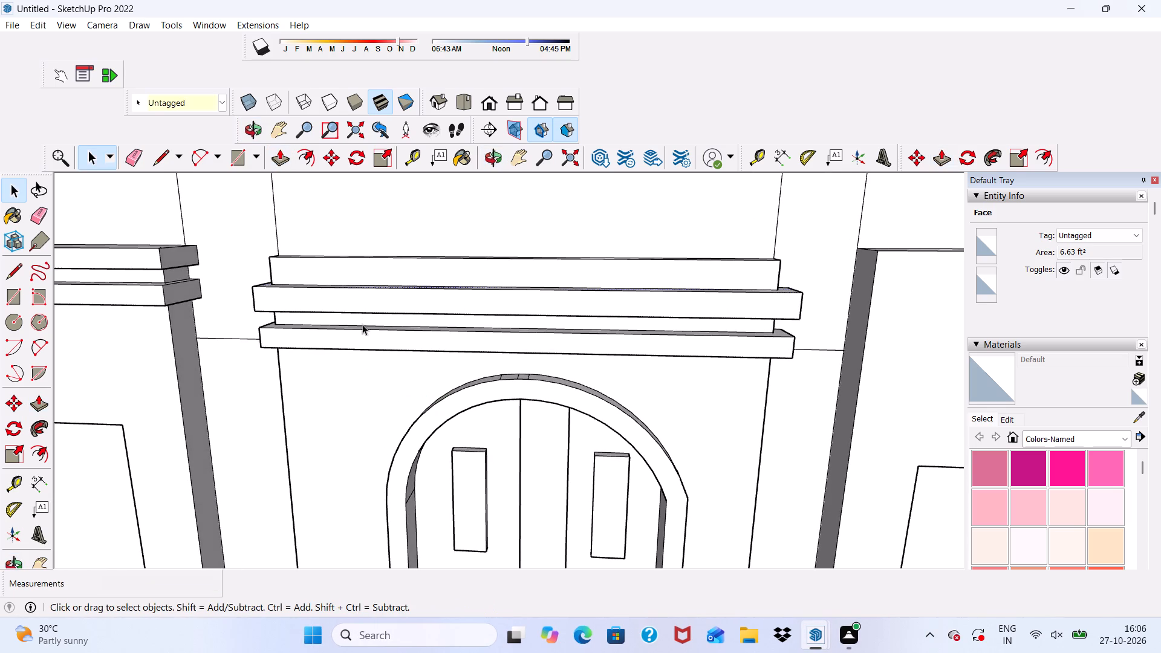
{"action": "middle_click_drag", "start_coordinate": [362, 313], "coordinate": [371, 372]}
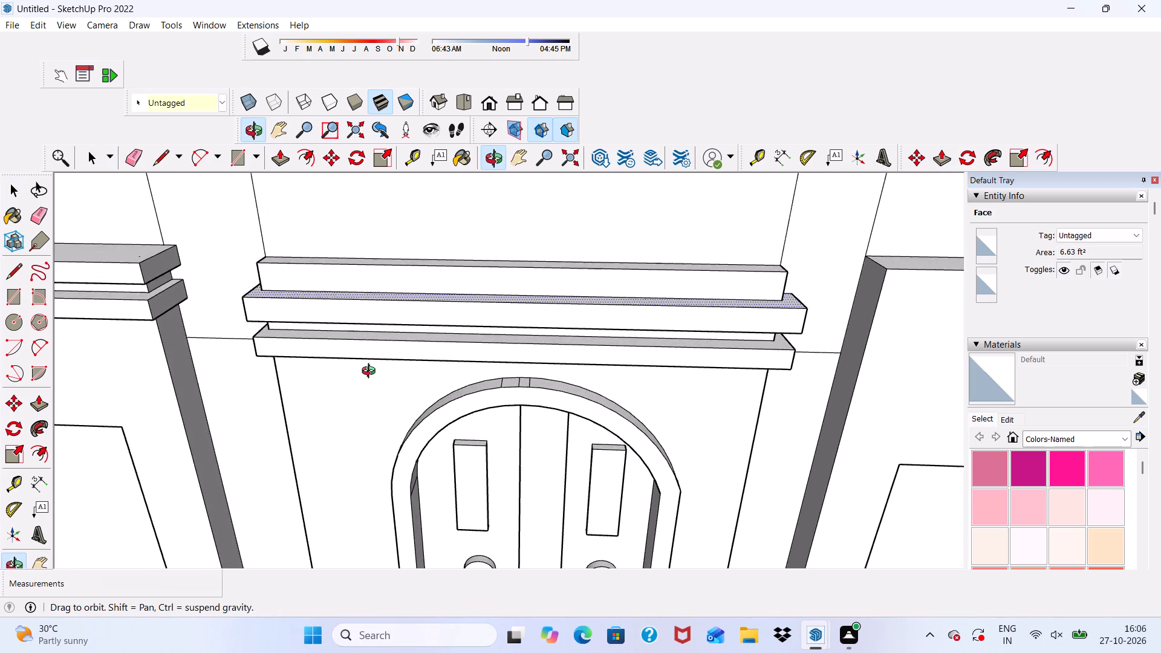
{"action": "middle_click_drag", "start_coordinate": [371, 372], "coordinate": [371, 377]}
{"action": "scroll", "coordinate": [351, 276], "scroll_direction": "up", "scroll_amount": 8}
{"action": "left_click", "coordinate": [354, 252]}
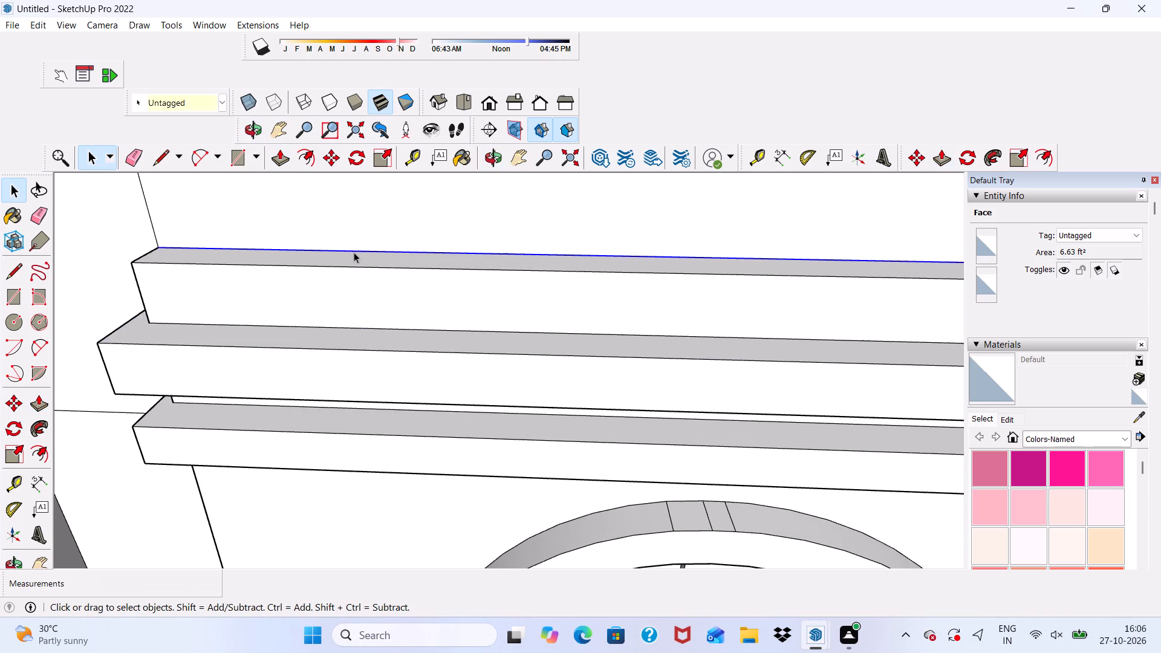
{"action": "middle_click_drag", "start_coordinate": [354, 252], "coordinate": [360, 318]}
{"action": "scroll", "coordinate": [360, 318], "scroll_direction": "up", "scroll_amount": 4}
{"action": "left_click", "coordinate": [359, 312]}
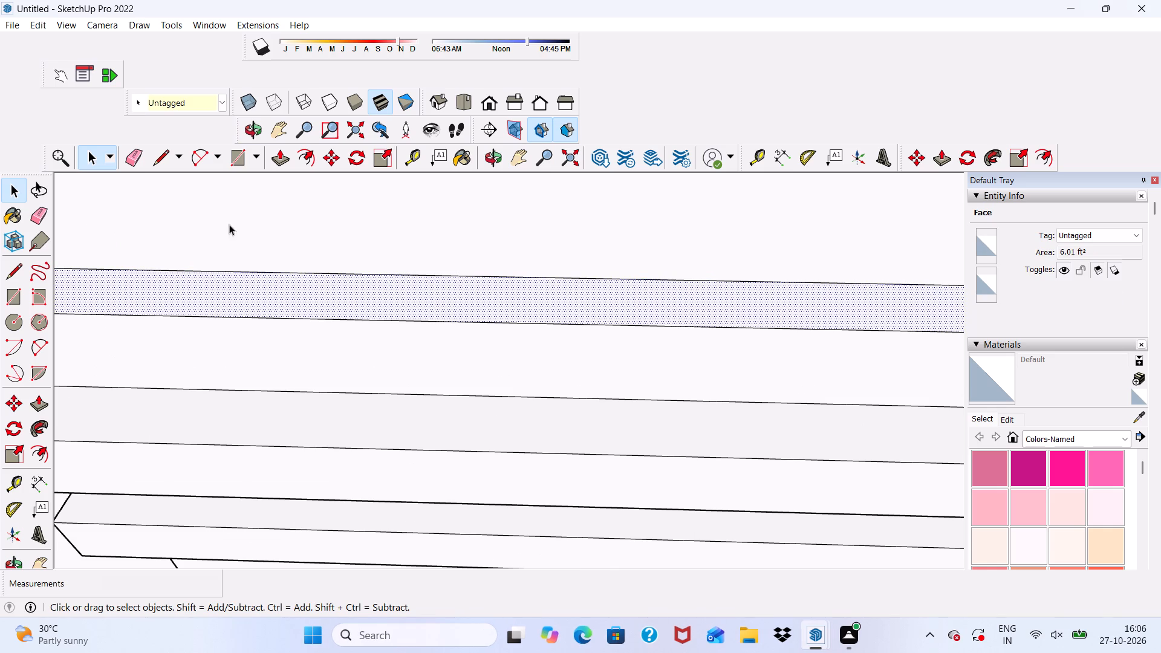
{"action": "left_click", "coordinate": [278, 154]}
{"action": "left_click", "coordinate": [288, 295]}
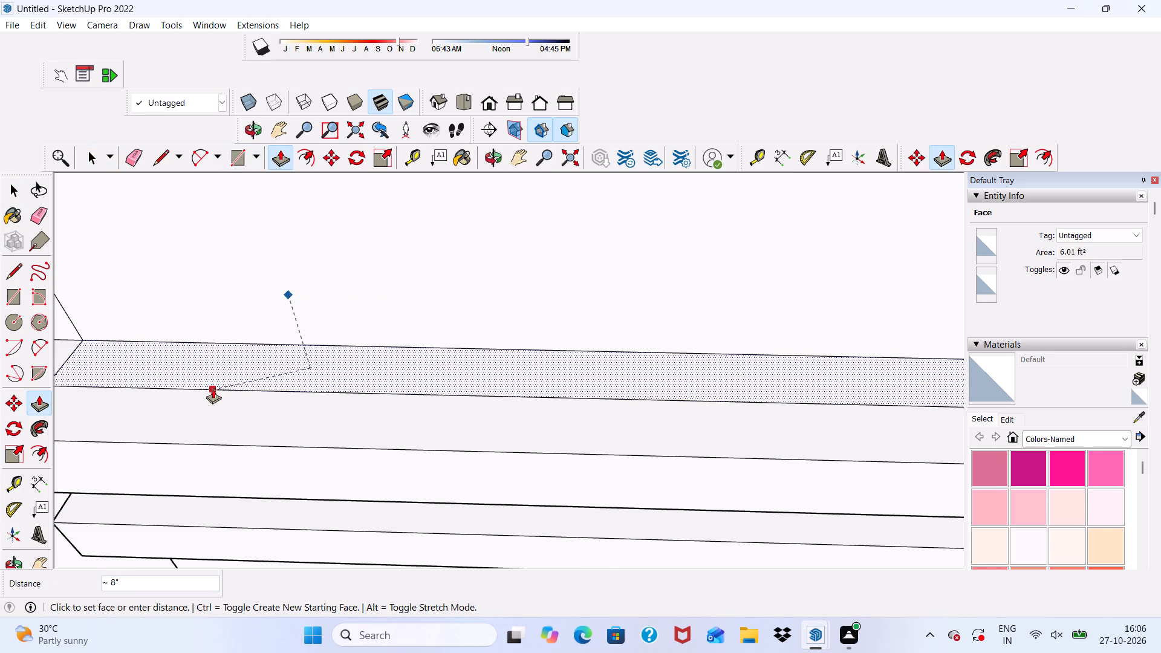
{"action": "left_click", "coordinate": [207, 392]}
Erase the leftover front and end edges of the lowered surround on top of the upper door band.
{"action": "scroll", "coordinate": [210, 342], "scroll_direction": "down", "scroll_amount": 4}
{"action": "middle_click_drag", "start_coordinate": [210, 371], "coordinate": [210, 224]}
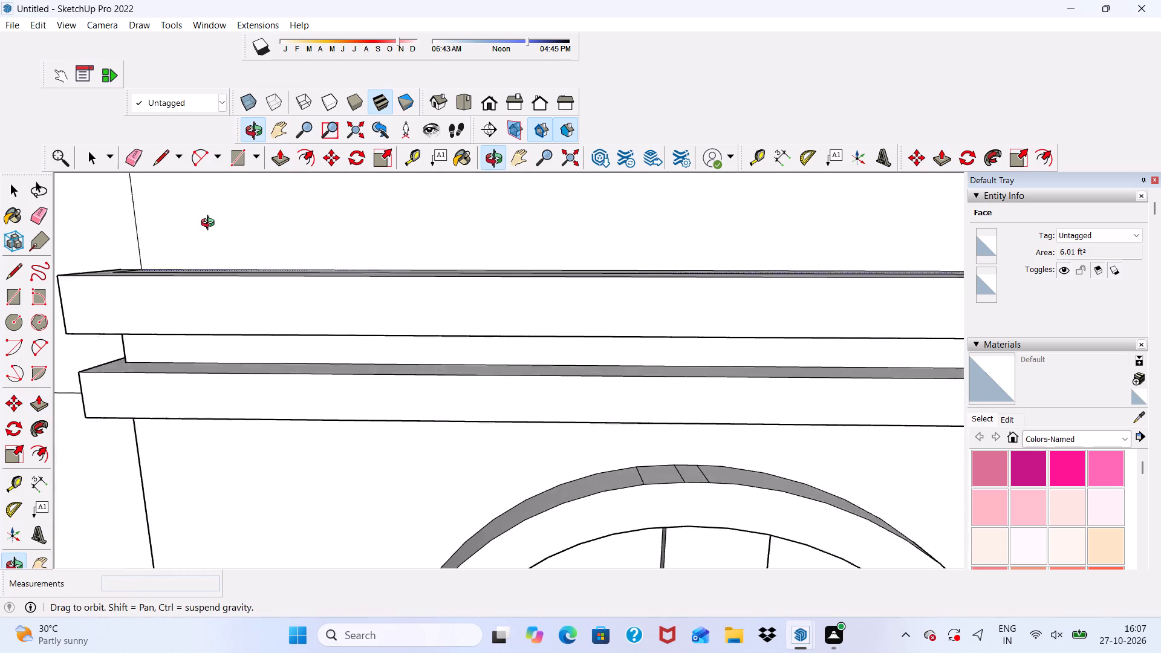
{"action": "middle_click_drag", "start_coordinate": [210, 224], "coordinate": [208, 203]}
{"action": "scroll", "coordinate": [168, 241], "scroll_direction": "up", "scroll_amount": 1}
{"action": "scroll", "coordinate": [168, 241], "scroll_direction": "down", "scroll_amount": 5}
{"action": "scroll", "coordinate": [285, 323], "scroll_direction": "down", "scroll_amount": 1}
{"action": "middle_click_drag", "start_coordinate": [285, 323], "coordinate": [177, 314]}
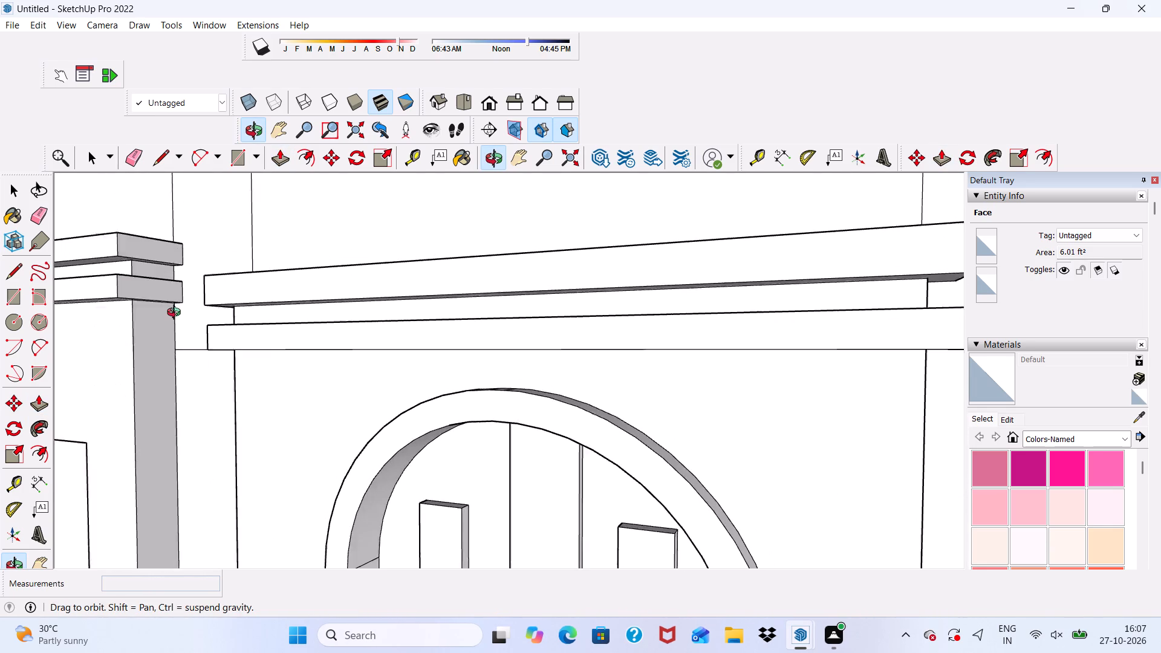
{"action": "middle_click_drag", "start_coordinate": [177, 314], "coordinate": [302, 344]}
{"action": "scroll", "coordinate": [293, 319], "scroll_direction": "down", "scroll_amount": 4}
{"action": "key", "text": "space"}
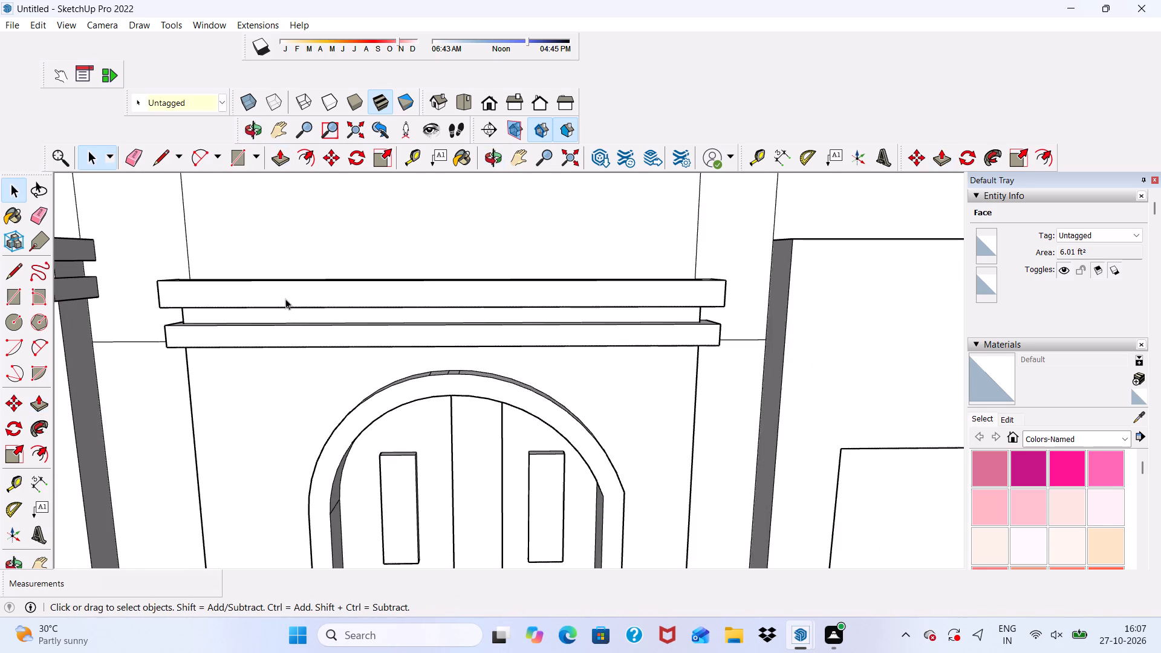
{"action": "scroll", "coordinate": [285, 299], "scroll_direction": "down", "scroll_amount": 5}
{"action": "middle_click_drag", "start_coordinate": [299, 345], "coordinate": [94, 358]}
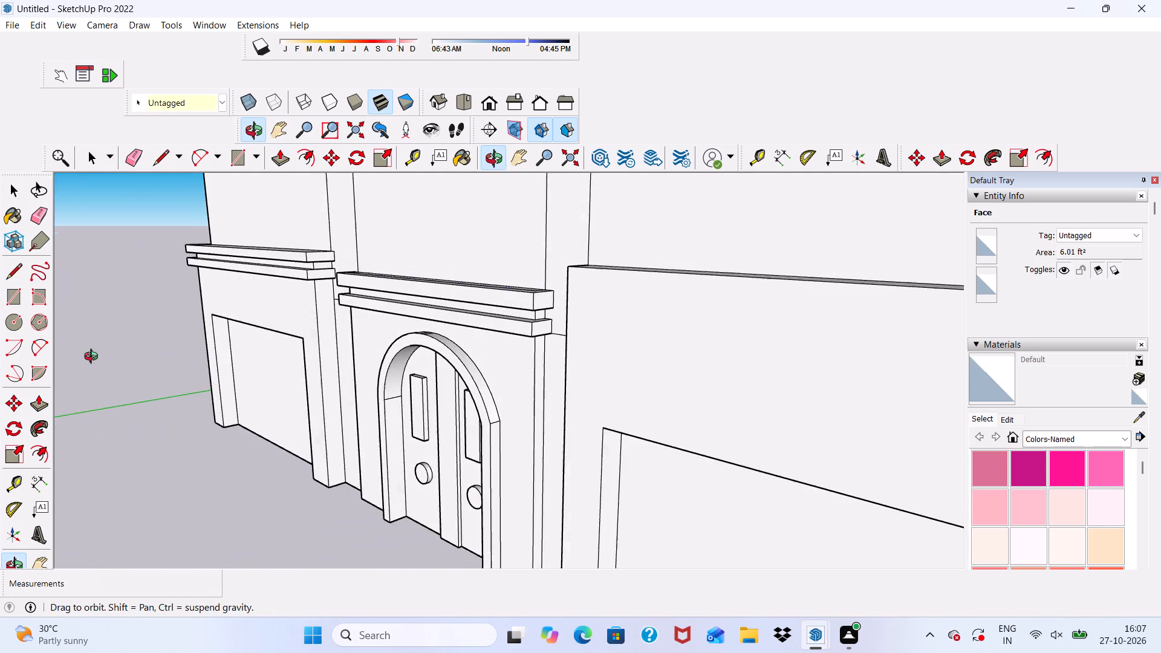
{"action": "middle_click_drag", "start_coordinate": [94, 358], "coordinate": [214, 484]}
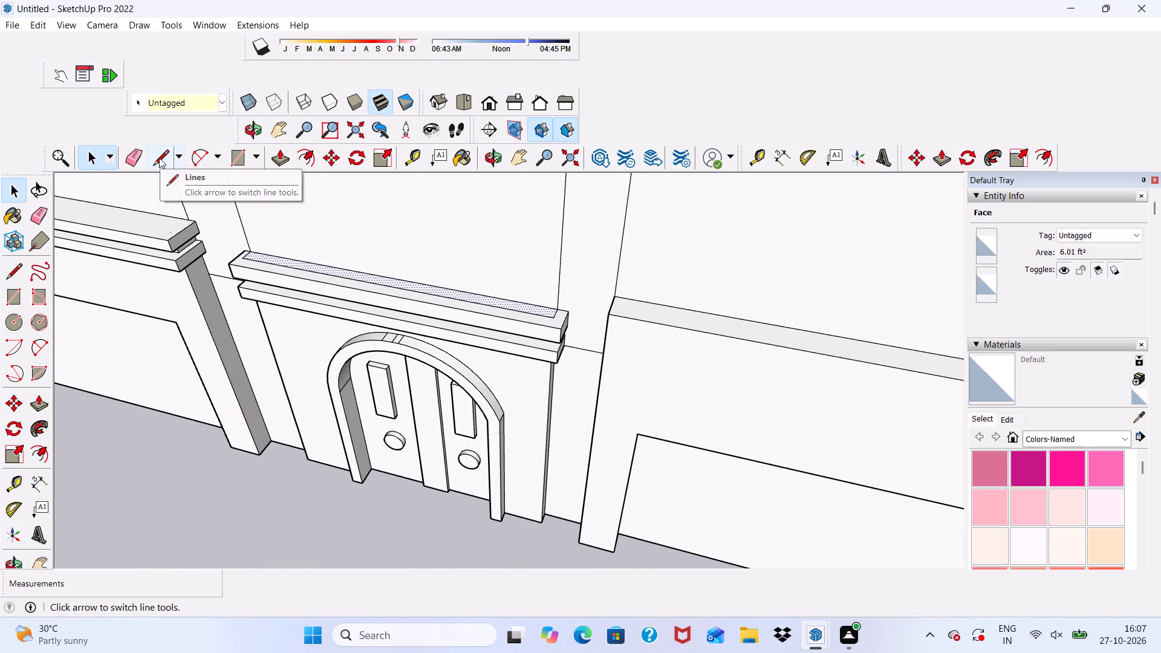
{"action": "left_click", "coordinate": [140, 158]}
{"action": "scroll", "coordinate": [328, 250], "scroll_direction": "up", "scroll_amount": 3}
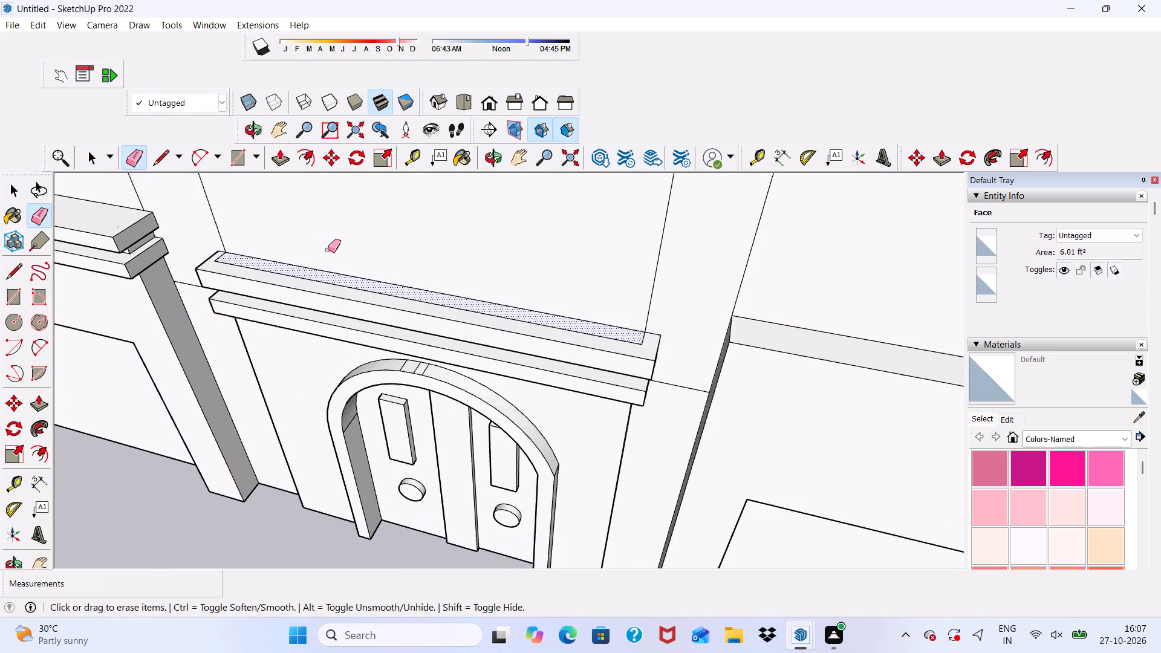
{"action": "scroll", "coordinate": [293, 284], "scroll_direction": "up", "scroll_amount": 4}
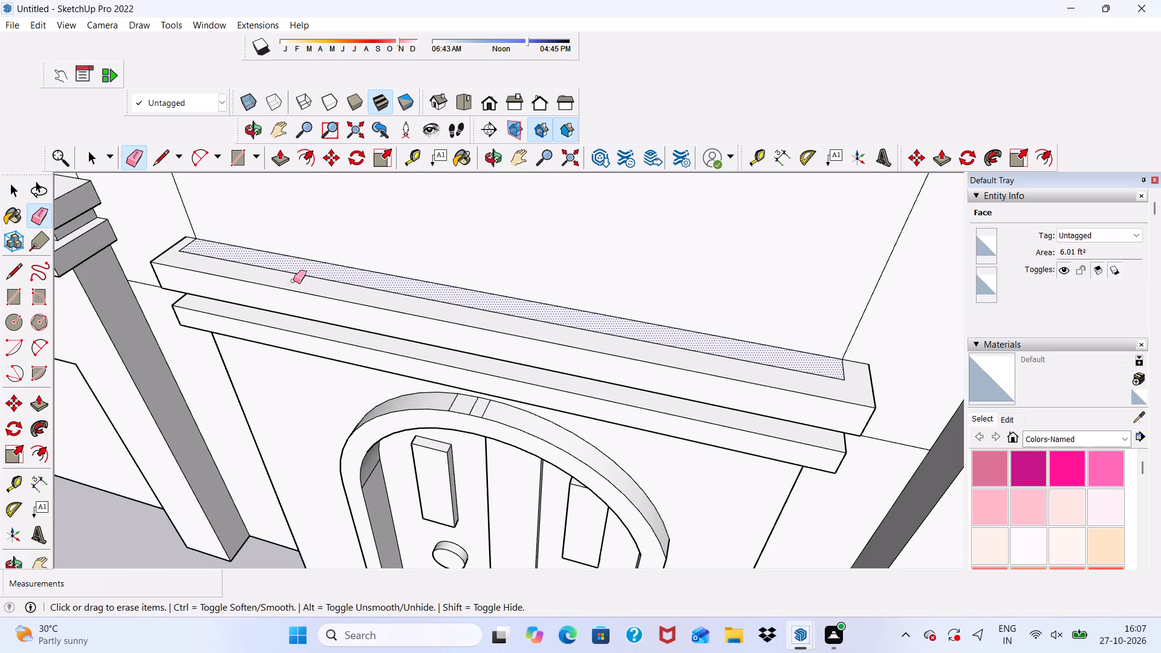
{"action": "left_click", "coordinate": [296, 273]}
{"action": "scroll", "coordinate": [190, 242], "scroll_direction": "up", "scroll_amount": 3}
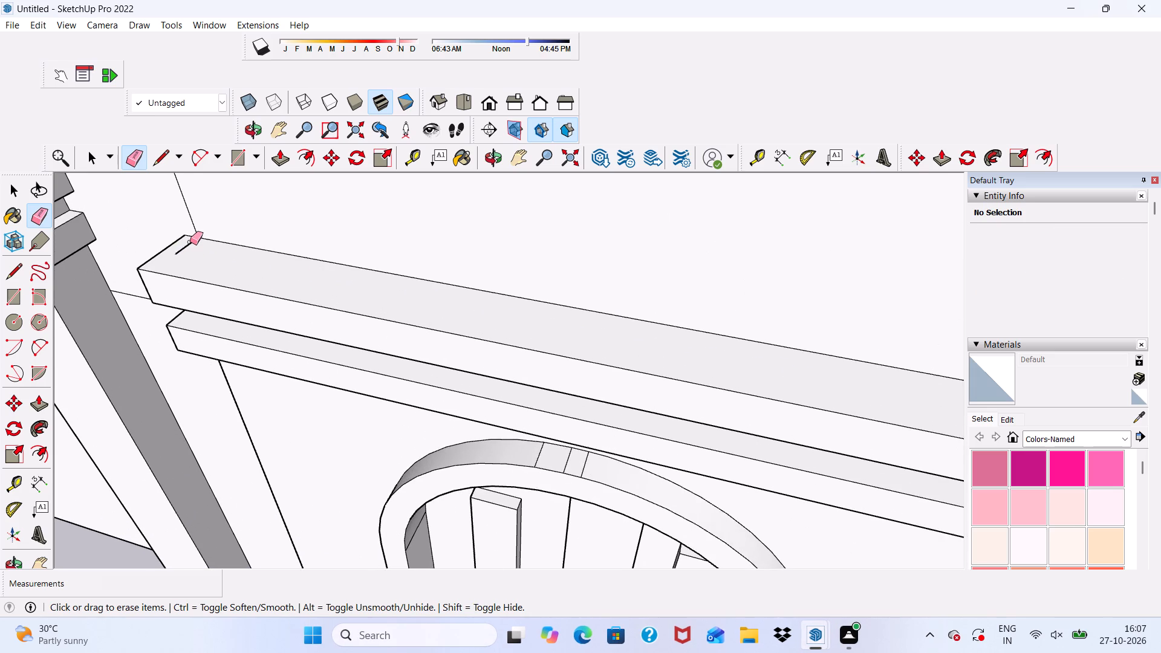
{"action": "left_click", "coordinate": [190, 242]}
{"action": "scroll", "coordinate": [198, 317], "scroll_direction": "down", "scroll_amount": 3}
{"action": "scroll", "coordinate": [181, 290], "scroll_direction": "up", "scroll_amount": 6}
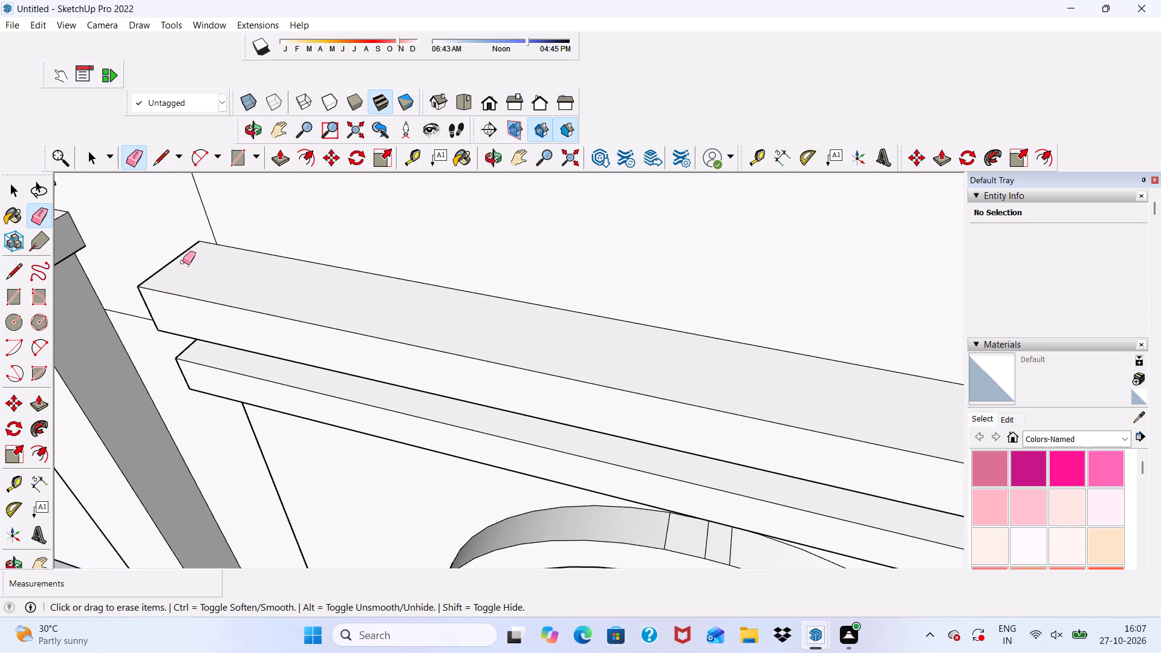
{"action": "left_click_drag", "start_coordinate": [183, 265], "coordinate": [197, 267]}
{"action": "left_click", "coordinate": [198, 267]}
{"action": "scroll", "coordinate": [151, 275], "scroll_direction": "down", "scroll_amount": 9}
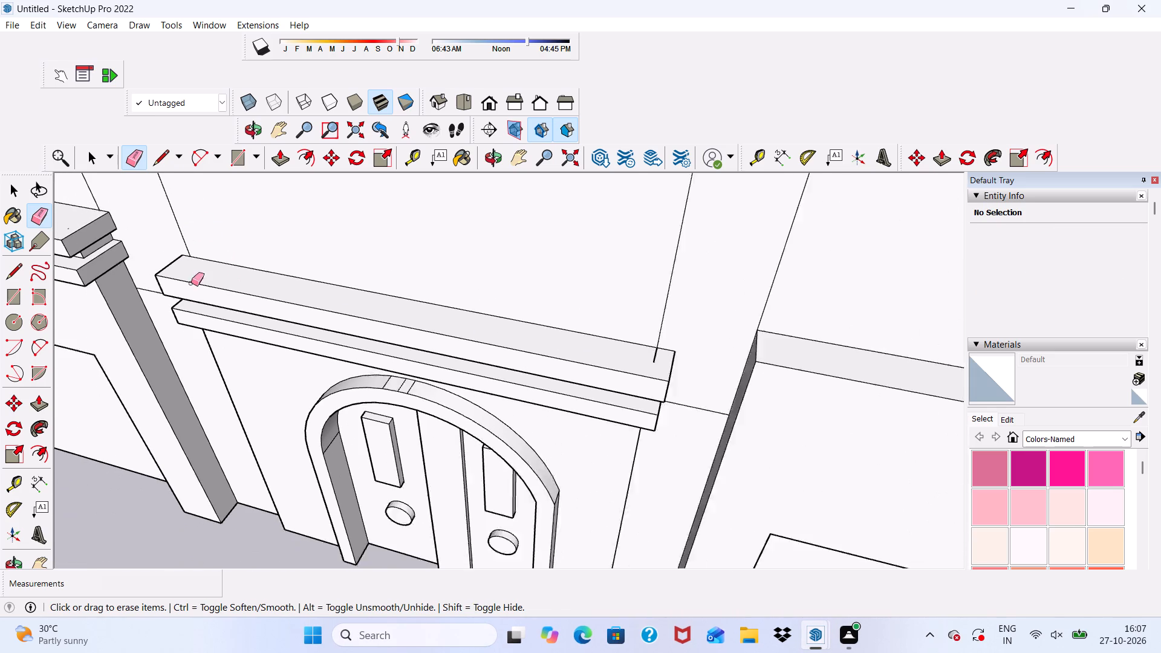
{"action": "scroll", "coordinate": [191, 283], "scroll_direction": "down", "scroll_amount": 2}
{"action": "left_click", "coordinate": [611, 346]}
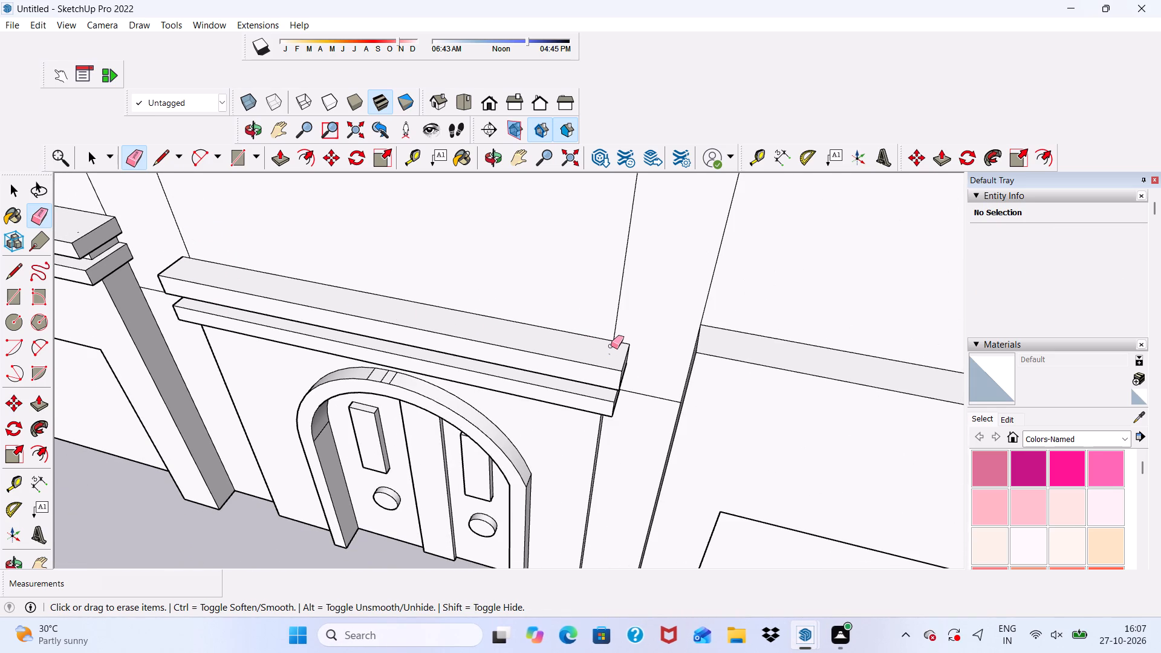
Examine the ground-floor facade, comparing the door surround's bands with the banded frame and the frame without bands.
{"action": "scroll", "coordinate": [492, 333], "scroll_direction": "down", "scroll_amount": 3}
{"action": "middle_click_drag", "start_coordinate": [492, 333], "coordinate": [504, 90]}
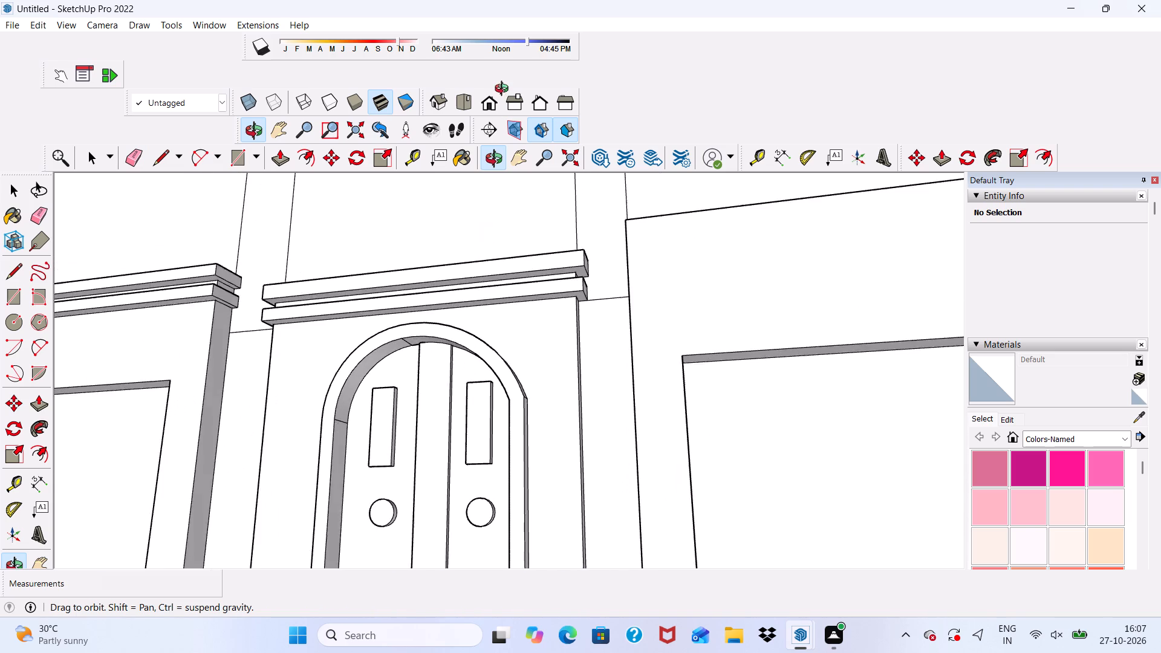
{"action": "middle_click_drag", "start_coordinate": [504, 90], "coordinate": [613, 140]}
{"action": "scroll", "coordinate": [497, 203], "scroll_direction": "down", "scroll_amount": 5}
{"action": "scroll", "coordinate": [475, 303], "scroll_direction": "down", "scroll_amount": 1}
{"action": "middle_click_drag", "start_coordinate": [475, 303], "coordinate": [457, 333]}
{"action": "key", "text": "space"}
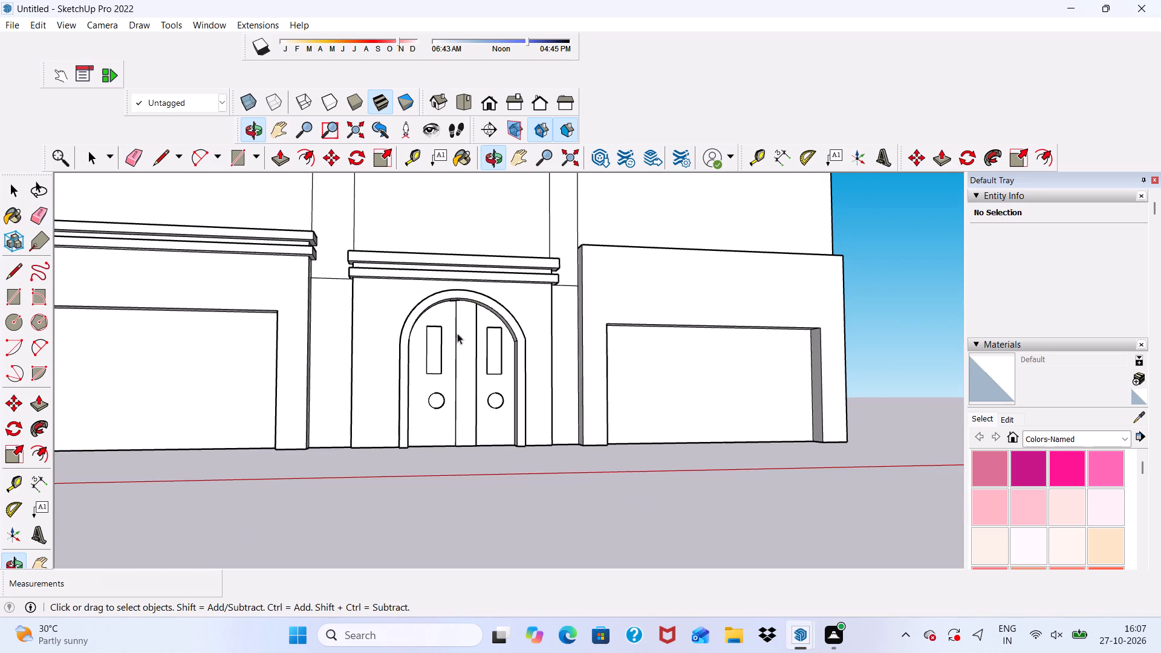
{"action": "middle_click_drag", "start_coordinate": [457, 333], "coordinate": [361, 356]}
{"action": "middle_click_drag", "start_coordinate": [511, 332], "coordinate": [472, 350]}
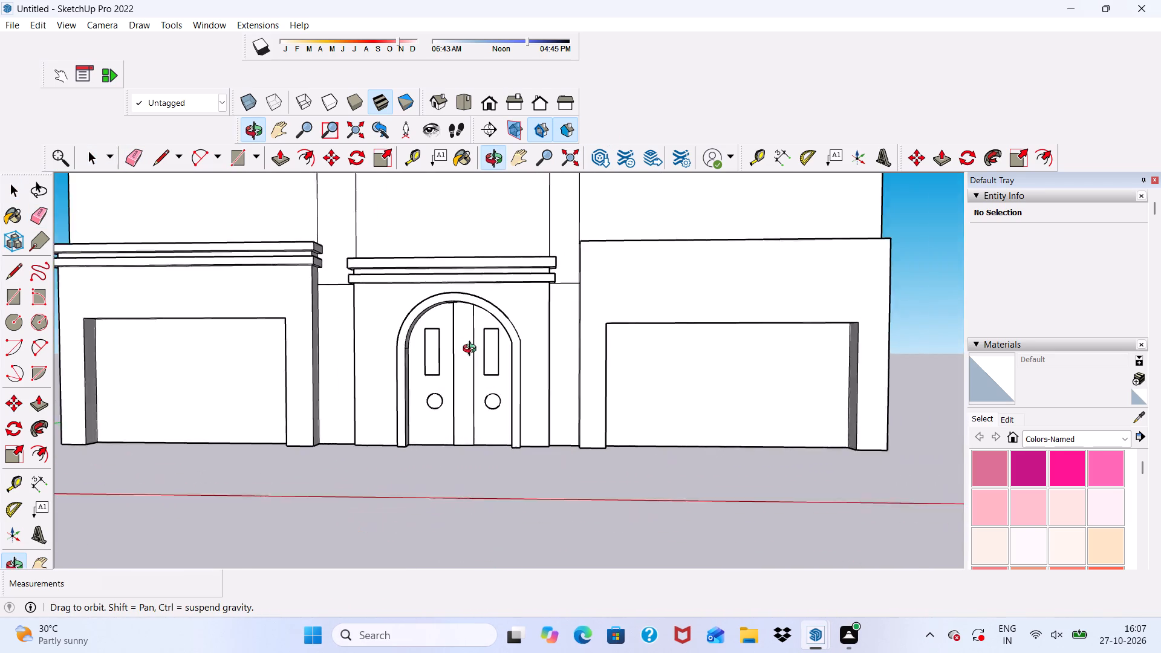
{"action": "middle_click_drag", "start_coordinate": [472, 350], "coordinate": [491, 384]}
{"action": "scroll", "coordinate": [491, 366], "scroll_direction": "up", "scroll_amount": 1}
{"action": "scroll", "coordinate": [538, 393], "scroll_direction": "down", "scroll_amount": 6}
{"action": "scroll", "coordinate": [656, 404], "scroll_direction": "up", "scroll_amount": 6}
{"action": "scroll", "coordinate": [657, 401], "scroll_direction": "down", "scroll_amount": 1}
{"action": "middle_click_drag", "start_coordinate": [657, 401], "coordinate": [679, 310]}
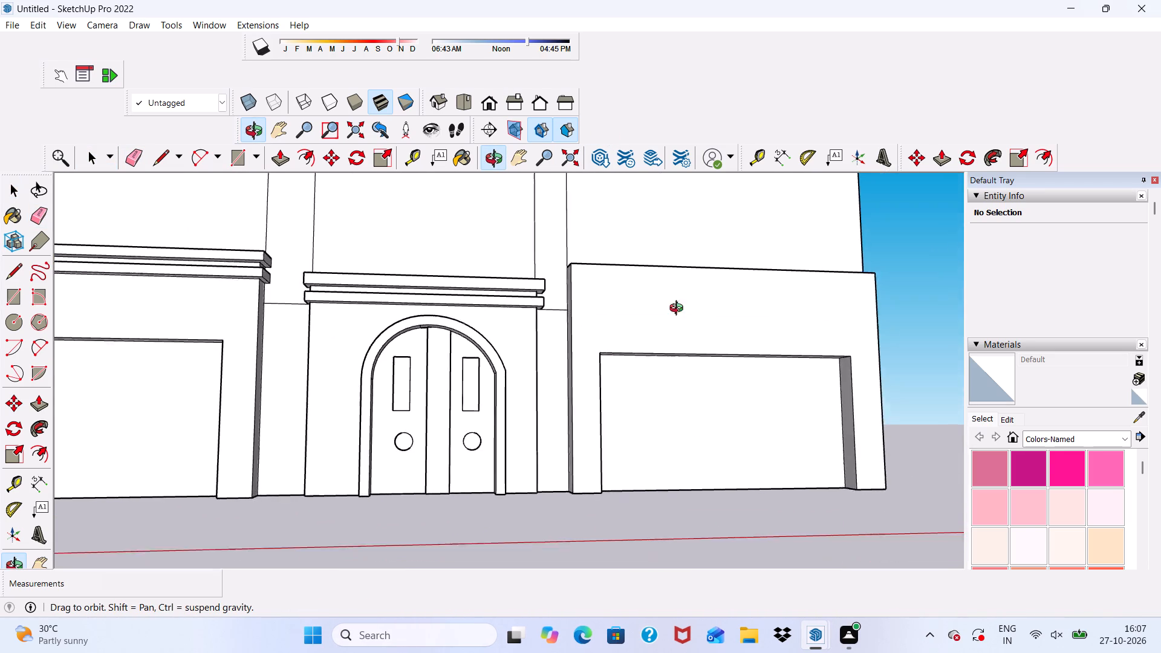
{"action": "middle_click_drag", "start_coordinate": [679, 310], "coordinate": [620, 360]}
{"action": "scroll", "coordinate": [694, 282], "scroll_direction": "down", "scroll_amount": 1}
{"action": "middle_click_drag", "start_coordinate": [620, 360], "coordinate": [621, 330]}
{"action": "scroll", "coordinate": [621, 330], "scroll_direction": "up", "scroll_amount": 5}
{"action": "scroll", "coordinate": [621, 330], "scroll_direction": "down", "scroll_amount": 5}
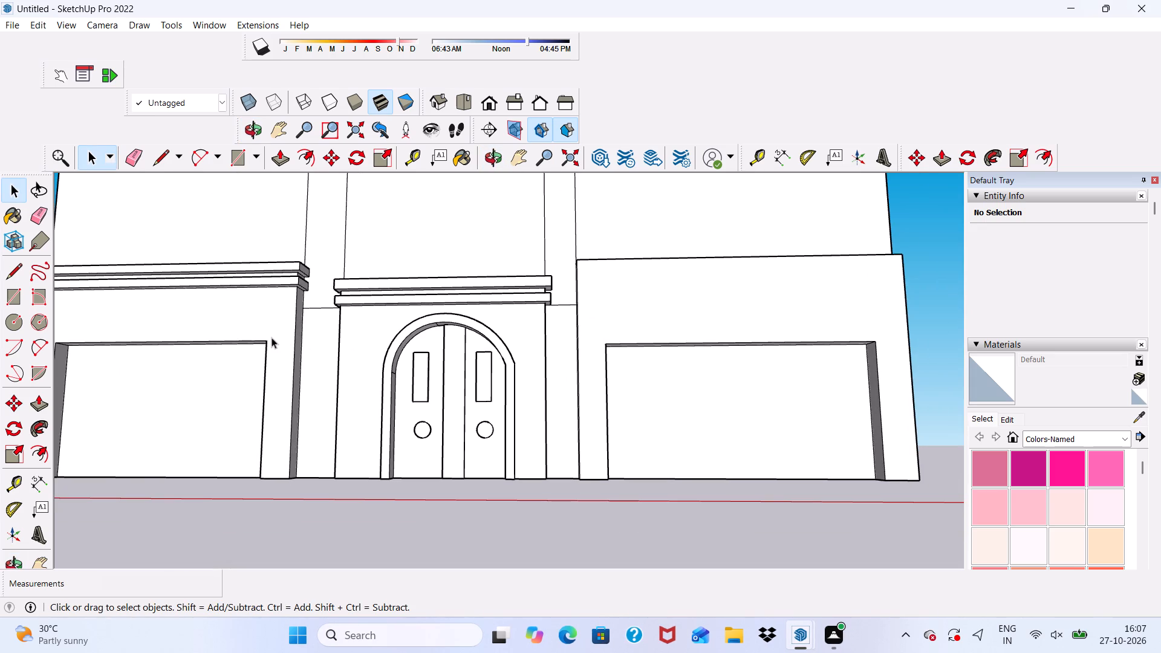
{"action": "scroll", "coordinate": [622, 311], "scroll_direction": "down", "scroll_amount": 6}
{"action": "middle_click_drag", "start_coordinate": [596, 320], "coordinate": [605, 377]}
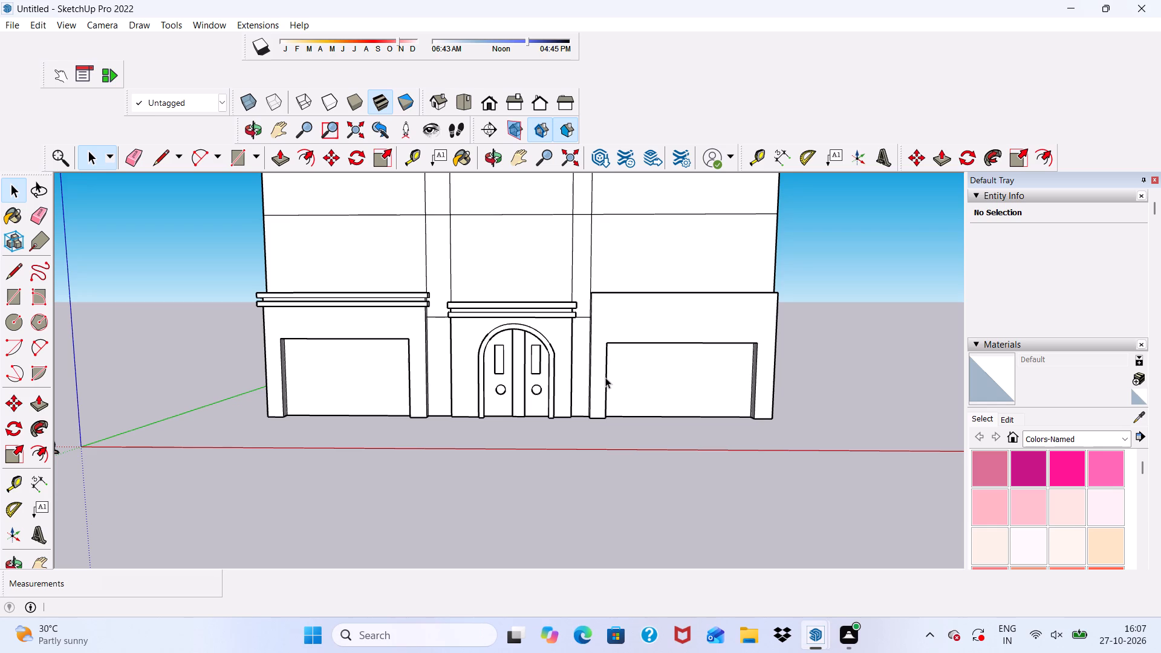
{"action": "scroll", "coordinate": [606, 377], "scroll_direction": "down", "scroll_amount": 4}
{"action": "scroll", "coordinate": [679, 368], "scroll_direction": "up", "scroll_amount": 6}
{"action": "scroll", "coordinate": [678, 360], "scroll_direction": "down", "scroll_amount": 1}
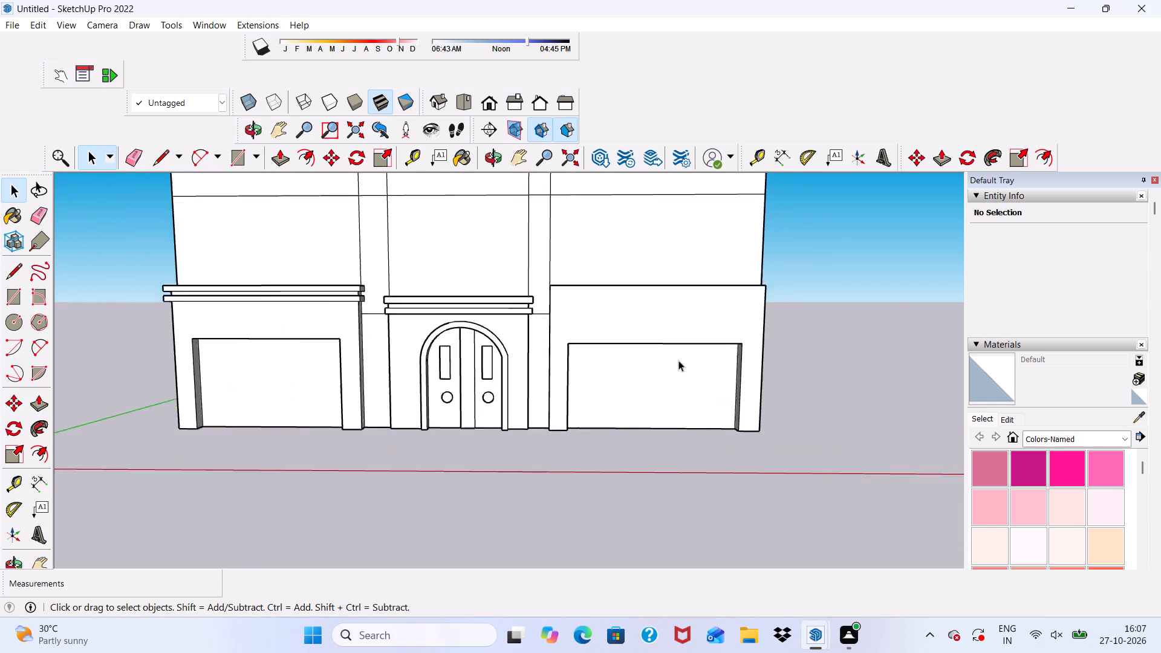
{"action": "scroll", "coordinate": [678, 360], "scroll_direction": "up", "scroll_amount": 5}
{"action": "scroll", "coordinate": [673, 345], "scroll_direction": "down", "scroll_amount": 1}
{"action": "middle_click_drag", "start_coordinate": [673, 345], "coordinate": [661, 262]}
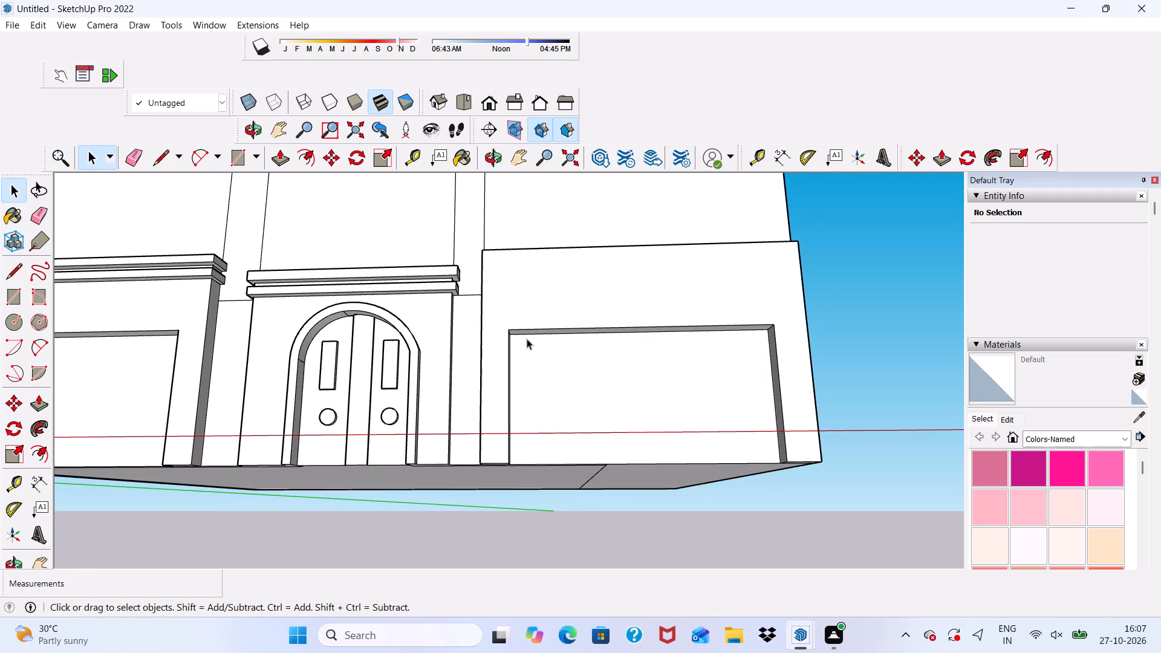
{"action": "middle_click_drag", "start_coordinate": [532, 323], "coordinate": [525, 404]}
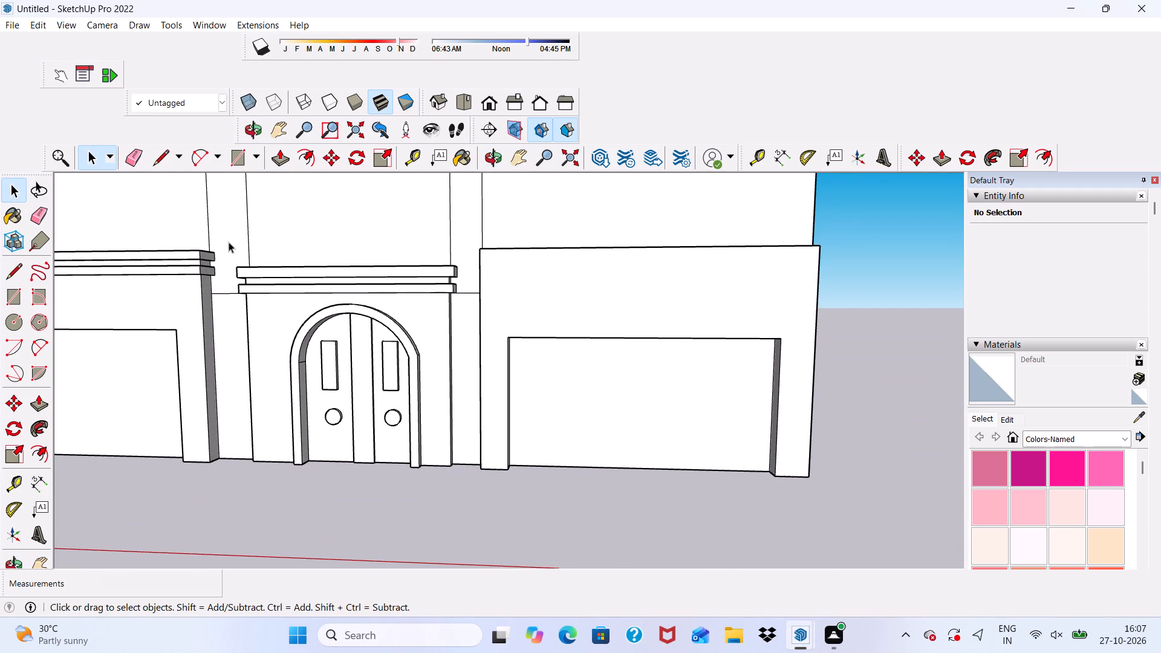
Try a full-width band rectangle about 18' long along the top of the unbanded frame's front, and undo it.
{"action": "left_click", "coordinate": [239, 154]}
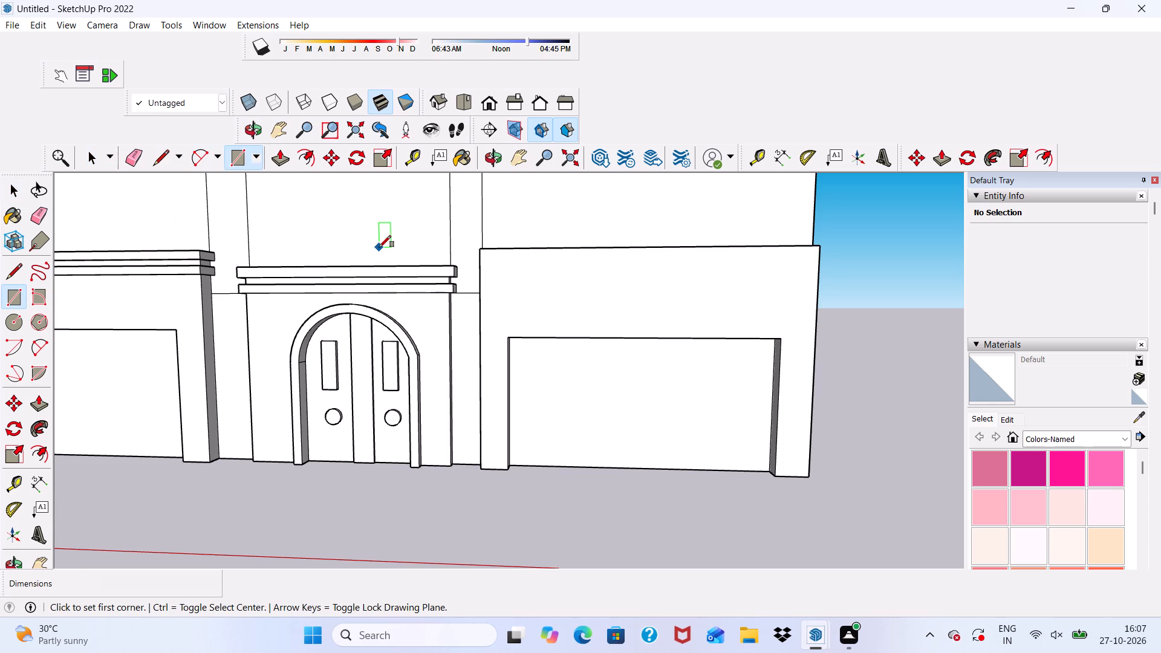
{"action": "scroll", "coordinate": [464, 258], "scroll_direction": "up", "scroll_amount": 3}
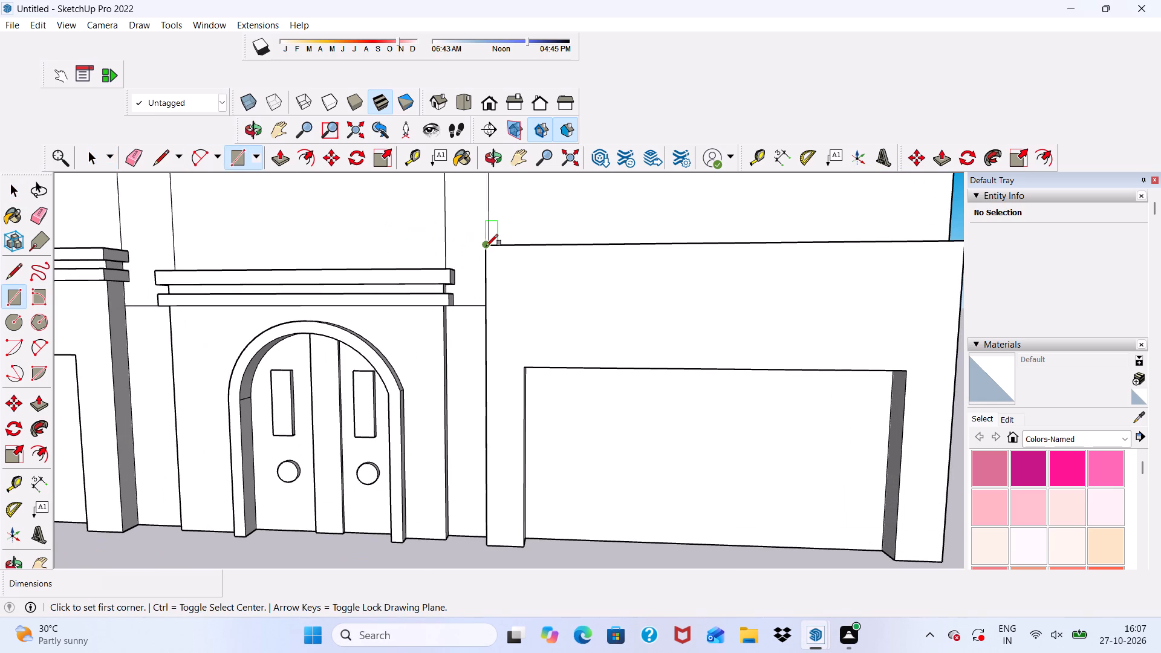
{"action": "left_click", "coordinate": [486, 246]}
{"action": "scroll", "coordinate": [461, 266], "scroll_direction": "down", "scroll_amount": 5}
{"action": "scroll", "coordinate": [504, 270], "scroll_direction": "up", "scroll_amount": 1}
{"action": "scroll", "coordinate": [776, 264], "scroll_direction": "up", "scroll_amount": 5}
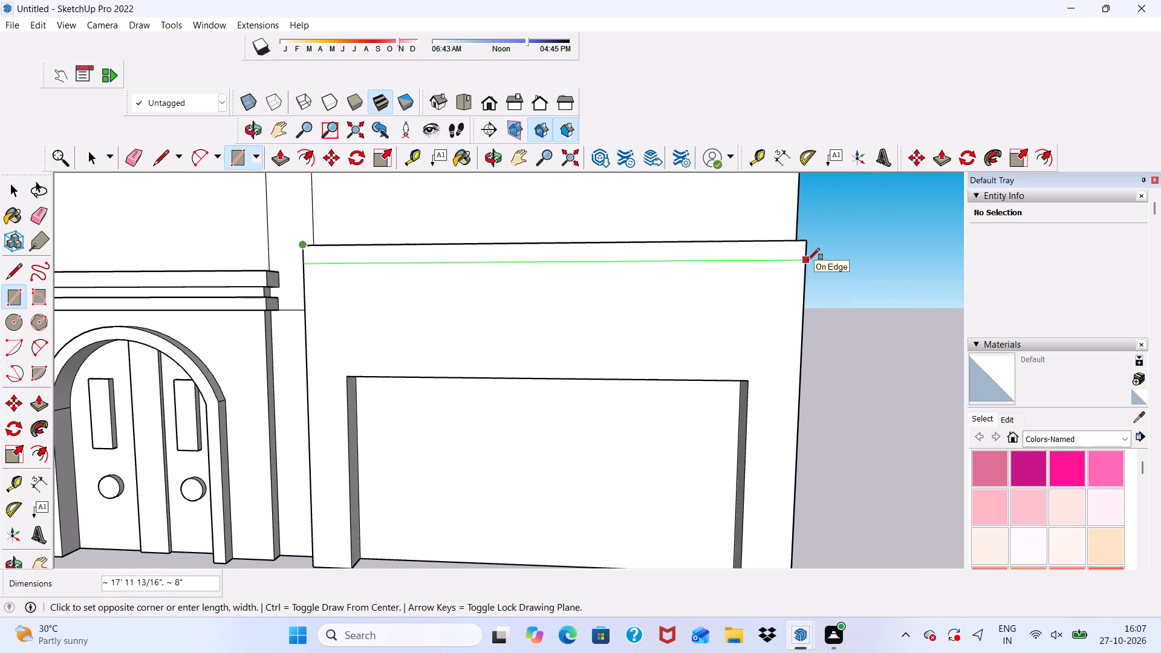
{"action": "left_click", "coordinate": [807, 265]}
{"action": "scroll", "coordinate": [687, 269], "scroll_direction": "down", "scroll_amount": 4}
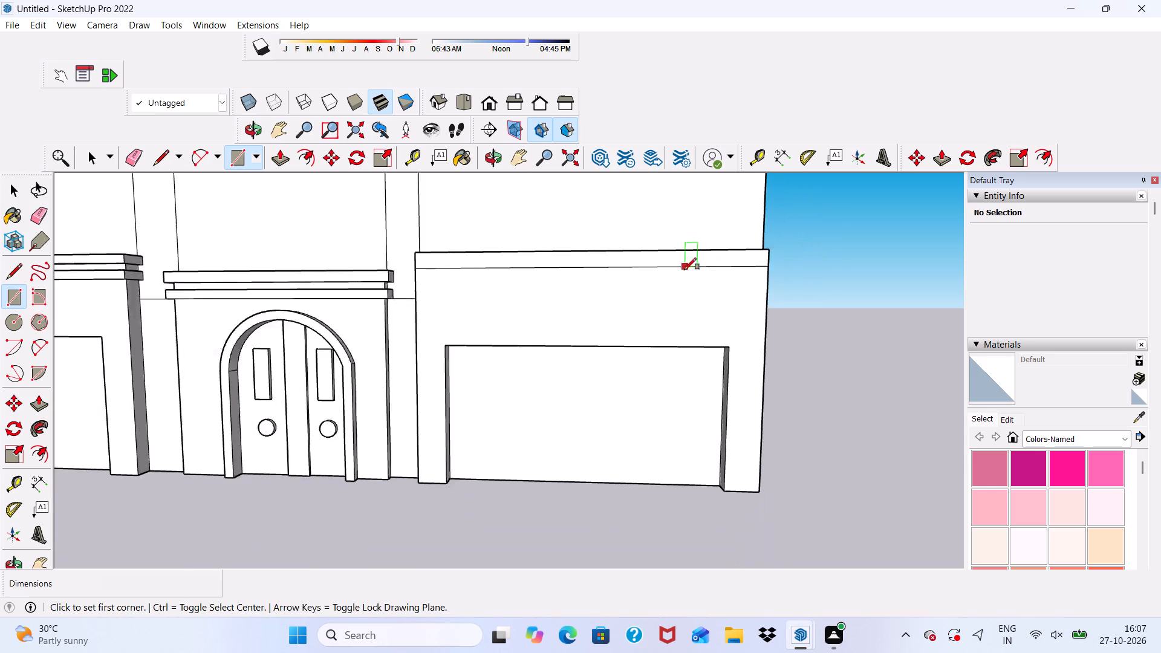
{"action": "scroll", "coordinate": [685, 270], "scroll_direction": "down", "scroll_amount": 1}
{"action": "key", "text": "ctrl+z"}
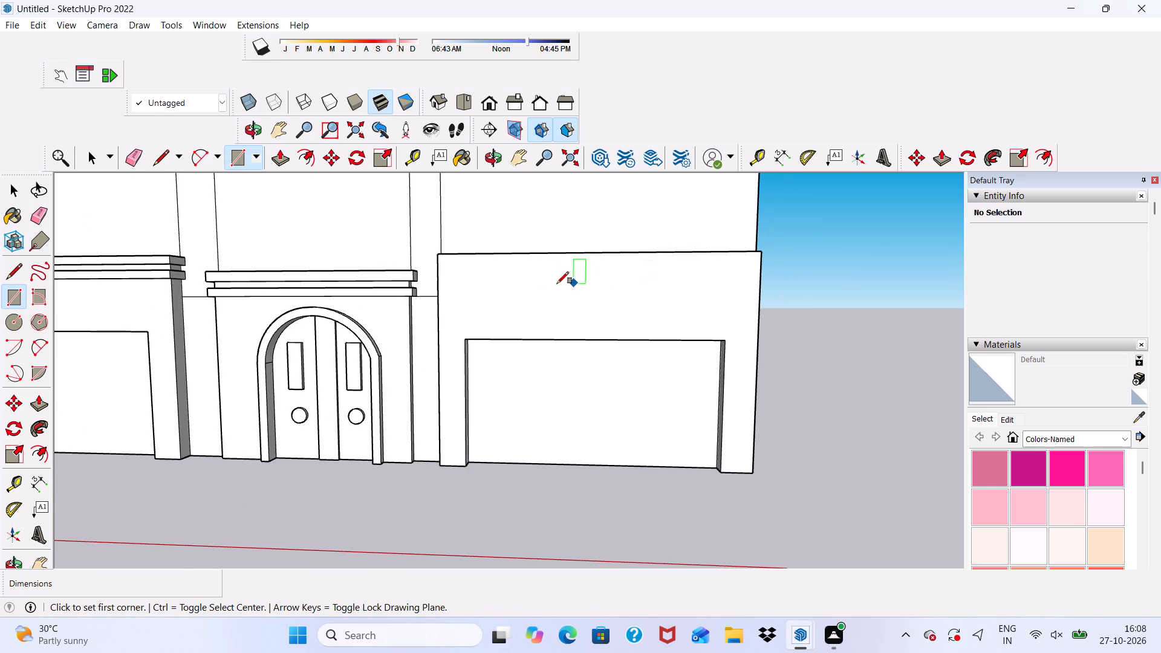
Draw a full-width band rectangle about 17' 11 13/16" by 9 3/8" along the top of the unbanded frame's front face.
{"action": "scroll", "coordinate": [443, 272], "scroll_direction": "up", "scroll_amount": 5}
{"action": "left_click", "coordinate": [434, 246]}
{"action": "scroll", "coordinate": [434, 259], "scroll_direction": "down", "scroll_amount": 1}
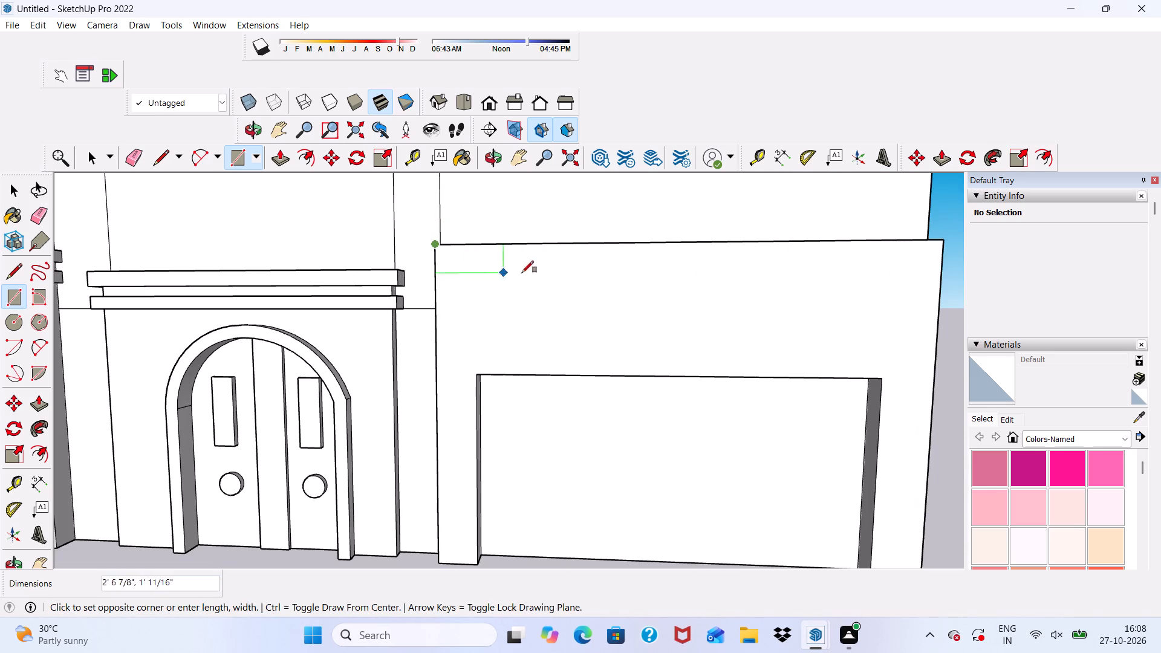
{"action": "scroll", "coordinate": [811, 249], "scroll_direction": "down", "scroll_amount": 4}
{"action": "scroll", "coordinate": [488, 300], "scroll_direction": "down", "scroll_amount": 2}
{"action": "scroll", "coordinate": [754, 272], "scroll_direction": "up", "scroll_amount": 4}
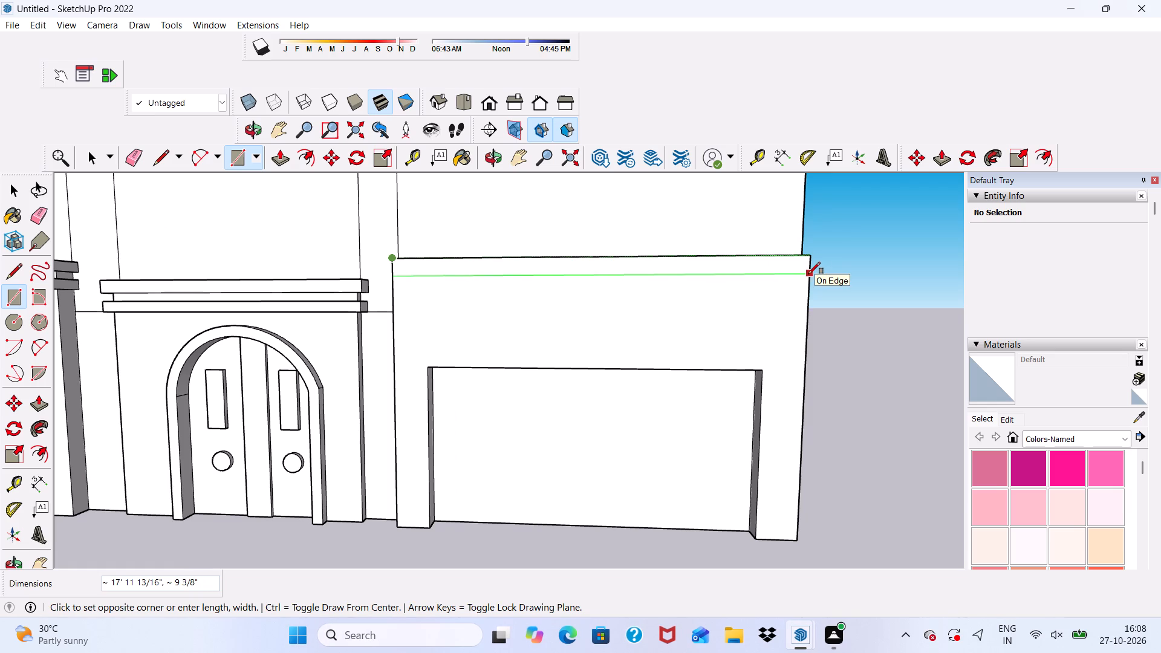
{"action": "left_click", "coordinate": [808, 274]}
{"action": "scroll", "coordinate": [654, 297], "scroll_direction": "down", "scroll_amount": 2}
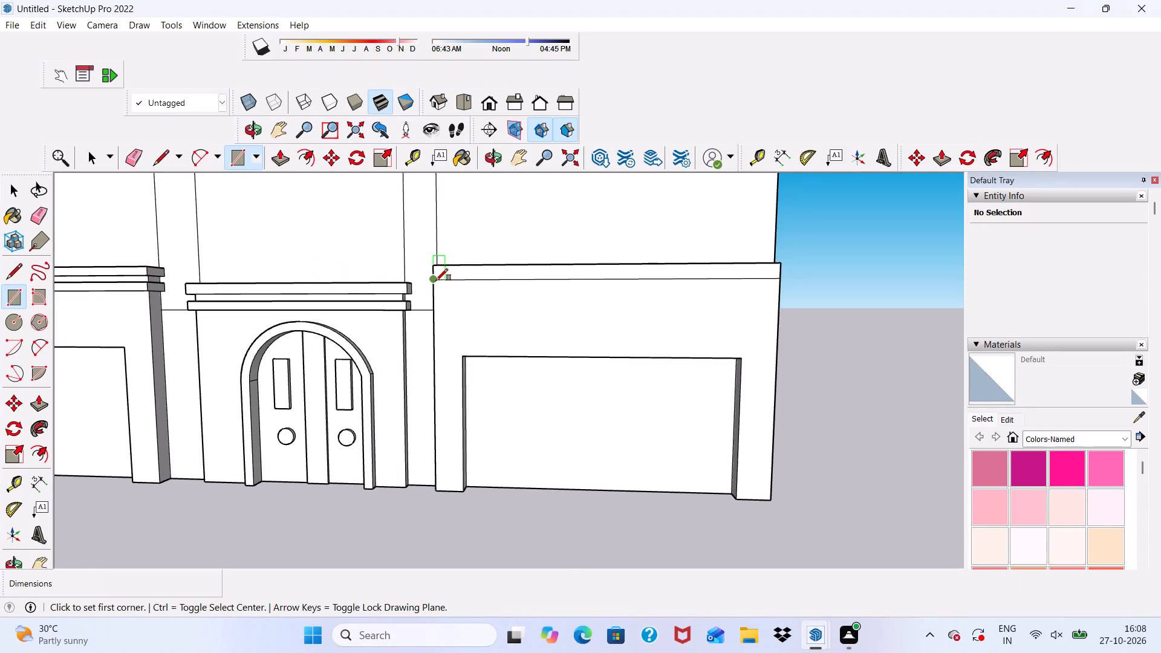
Draw a second full-width band rectangle about 17' 11 13/16" by 7 13/16" just below the top band on the frame's front face.
{"action": "scroll", "coordinate": [423, 293], "scroll_direction": "down", "scroll_amount": 2}
{"action": "scroll", "coordinate": [434, 297], "scroll_direction": "up", "scroll_amount": 4}
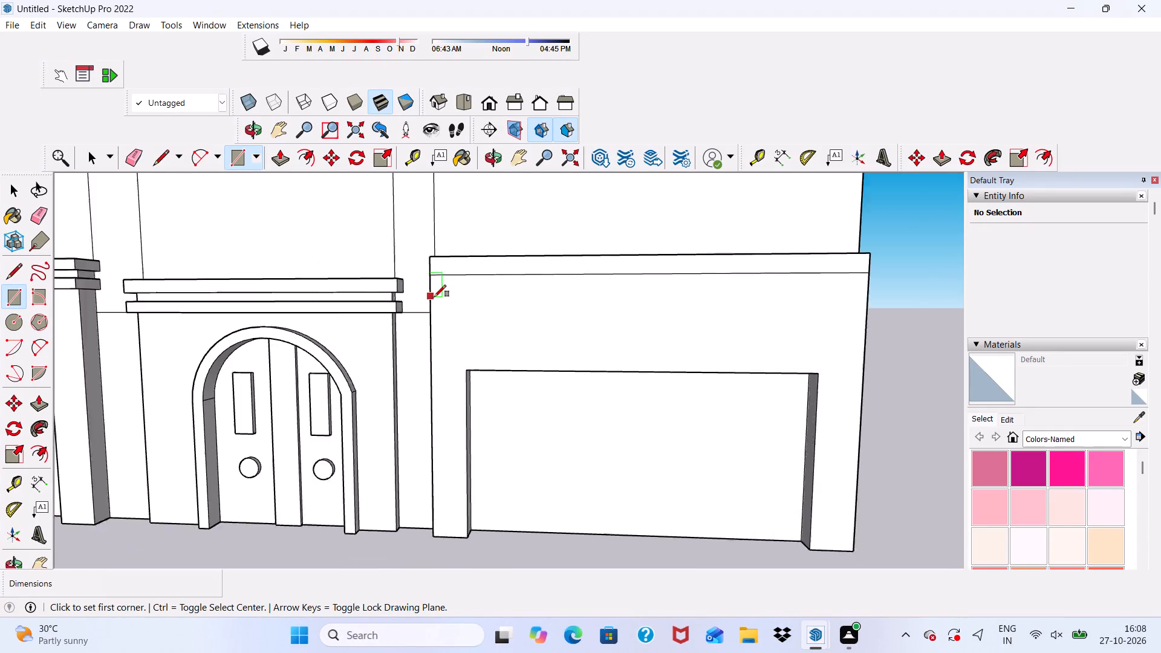
{"action": "scroll", "coordinate": [434, 297], "scroll_direction": "up", "scroll_amount": 6}
{"action": "left_click", "coordinate": [428, 288]}
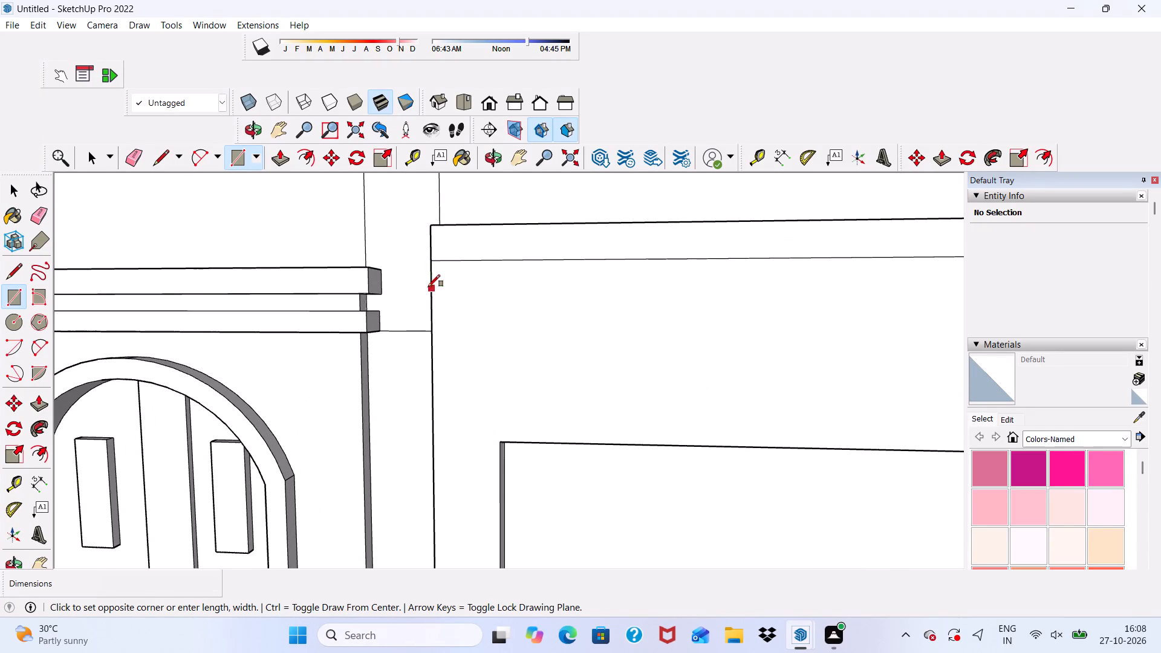
{"action": "scroll", "coordinate": [331, 302], "scroll_direction": "down", "scroll_amount": 5}
{"action": "scroll", "coordinate": [818, 375], "scroll_direction": "up", "scroll_amount": 1}
{"action": "scroll", "coordinate": [922, 299], "scroll_direction": "up", "scroll_amount": 4}
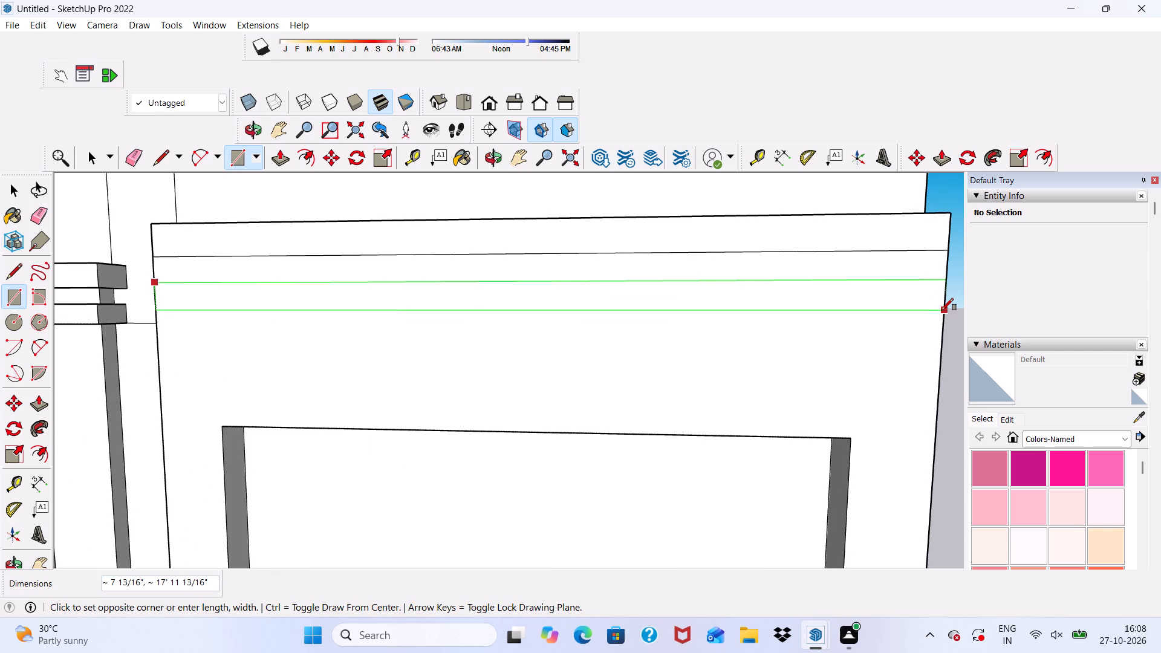
{"action": "left_click", "coordinate": [941, 310]}
{"action": "scroll", "coordinate": [891, 315], "scroll_direction": "down", "scroll_amount": 4}
{"action": "middle_click_drag", "start_coordinate": [882, 320], "coordinate": [781, 360]}
{"action": "key", "text": "space"}
{"action": "key", "text": "space"}
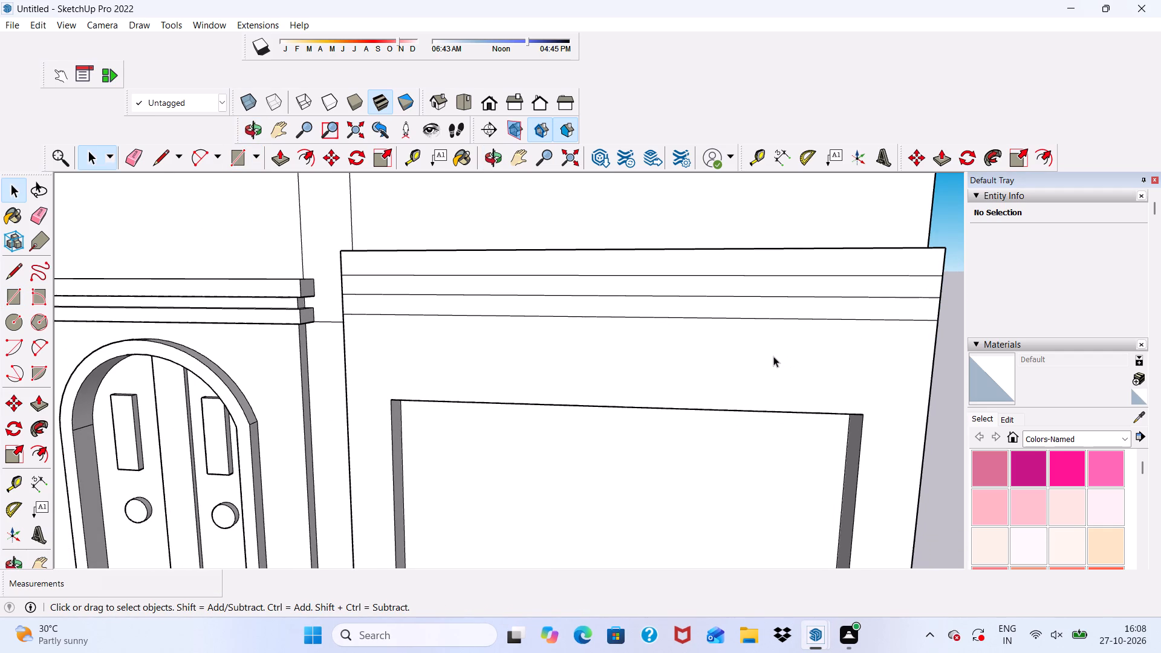
Push/Pull the top band on the frame's front face outward 6".
{"action": "scroll", "coordinate": [394, 304], "scroll_direction": "up", "scroll_amount": 4}
{"action": "left_click", "coordinate": [402, 256]}
{"action": "scroll", "coordinate": [369, 271], "scroll_direction": "down", "scroll_amount": 4}
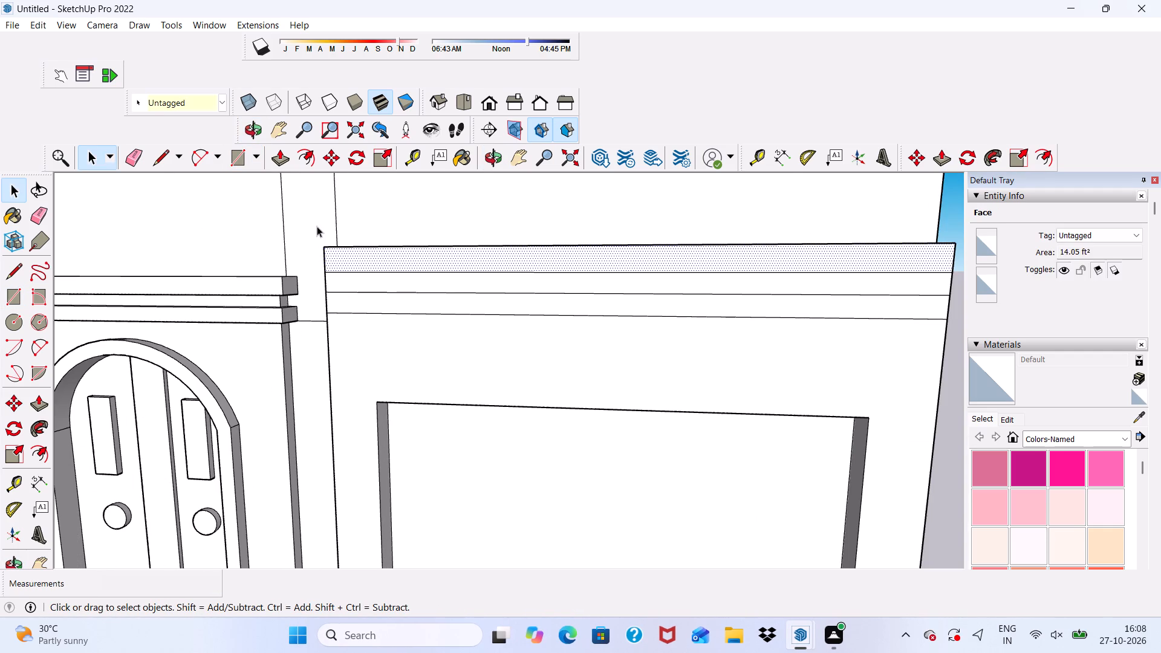
{"action": "left_click", "coordinate": [284, 152]}
{"action": "left_click", "coordinate": [350, 257]}
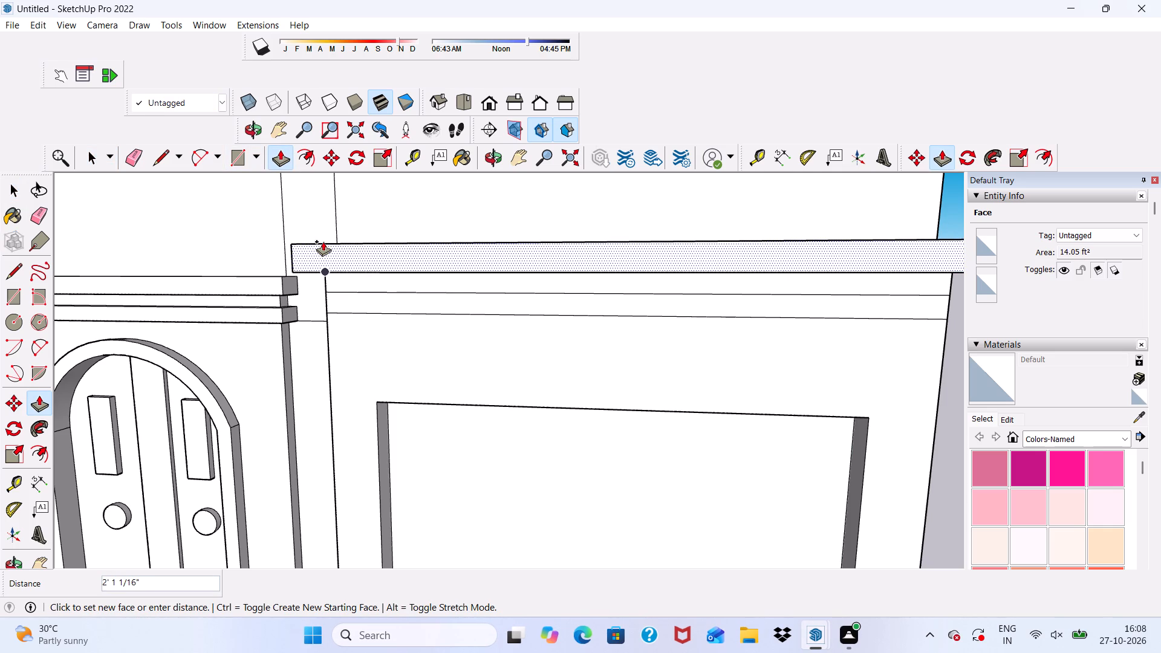
{"action": "key", "text": "6"}
{"action": "key", "text": "shift+quotedbl"}
{"action": "key", "text": "Return"}
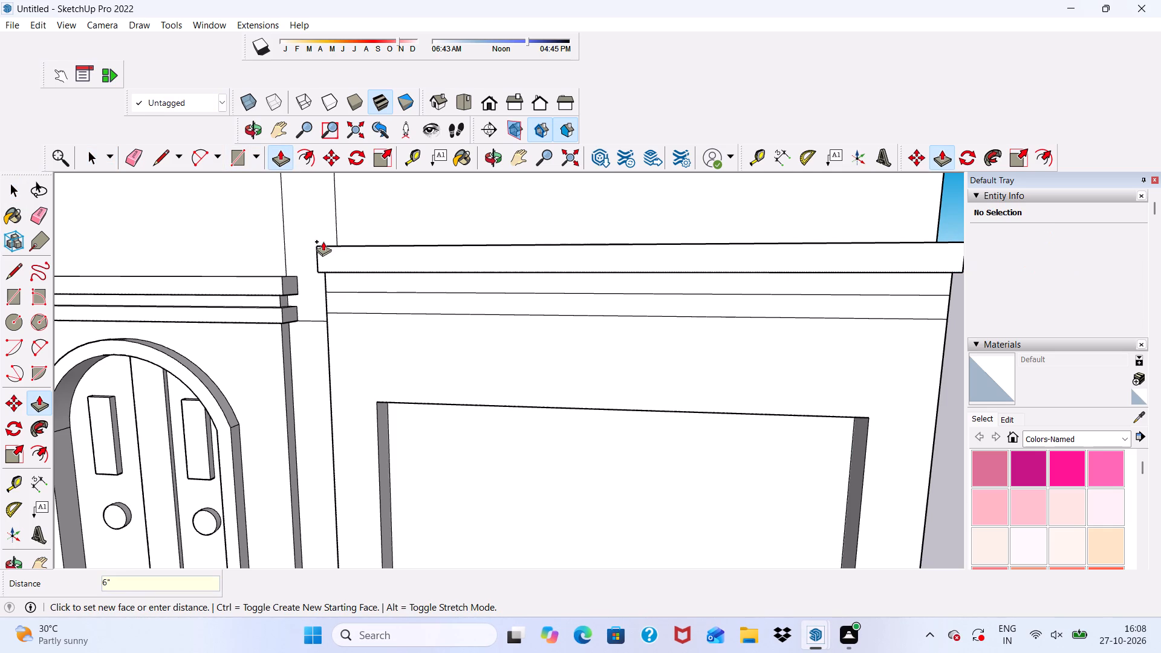
Extrude the lower band outward until it is flush with the upper band's front face.
{"action": "scroll", "coordinate": [322, 241], "scroll_direction": "up", "scroll_amount": 3}
{"action": "scroll", "coordinate": [352, 305], "scroll_direction": "up", "scroll_amount": 5}
{"action": "left_click", "coordinate": [325, 352]}
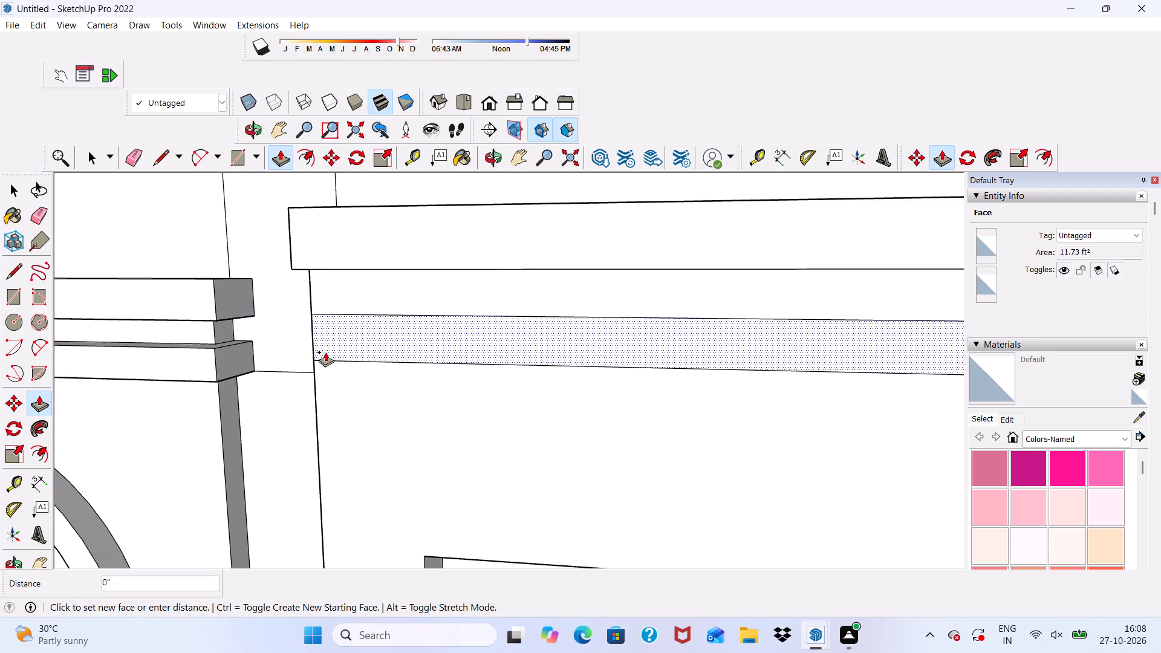
{"action": "left_click", "coordinate": [299, 205]}
Extend the door-side end of the upper band about 5 1/4" past the frame's side face.
{"action": "scroll", "coordinate": [311, 249], "scroll_direction": "down", "scroll_amount": 1}
{"action": "middle_click_drag", "start_coordinate": [311, 249], "coordinate": [392, 277]}
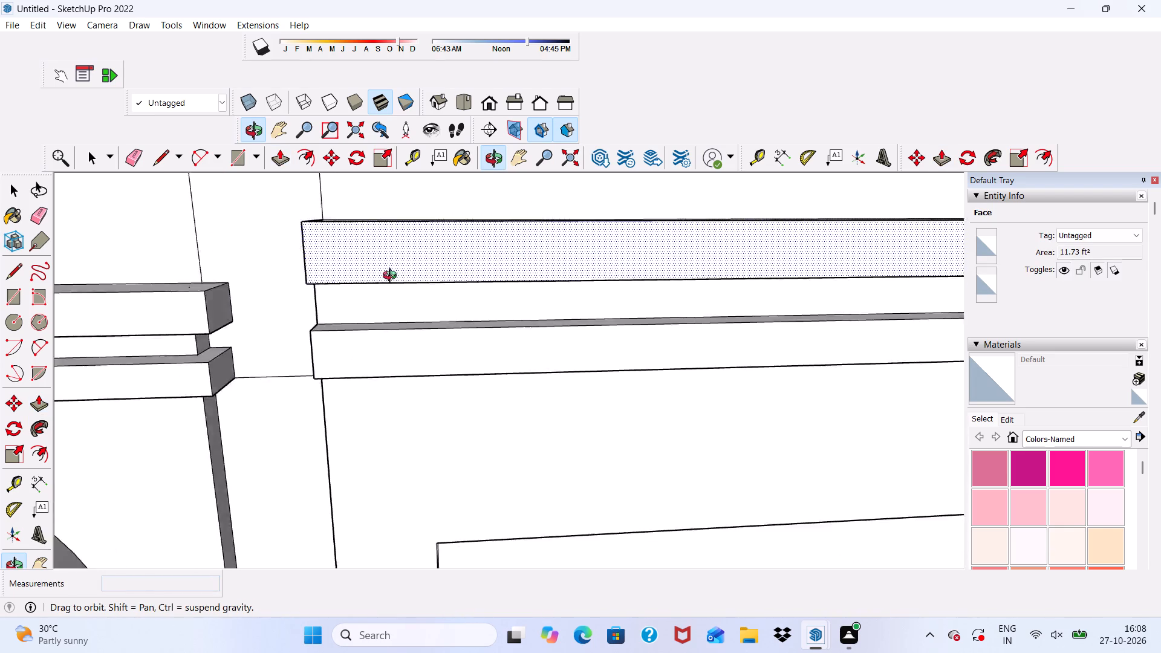
{"action": "middle_click_drag", "start_coordinate": [392, 277], "coordinate": [579, 307]}
{"action": "scroll", "coordinate": [464, 301], "scroll_direction": "up", "scroll_amount": 4}
{"action": "left_click", "coordinate": [470, 293]}
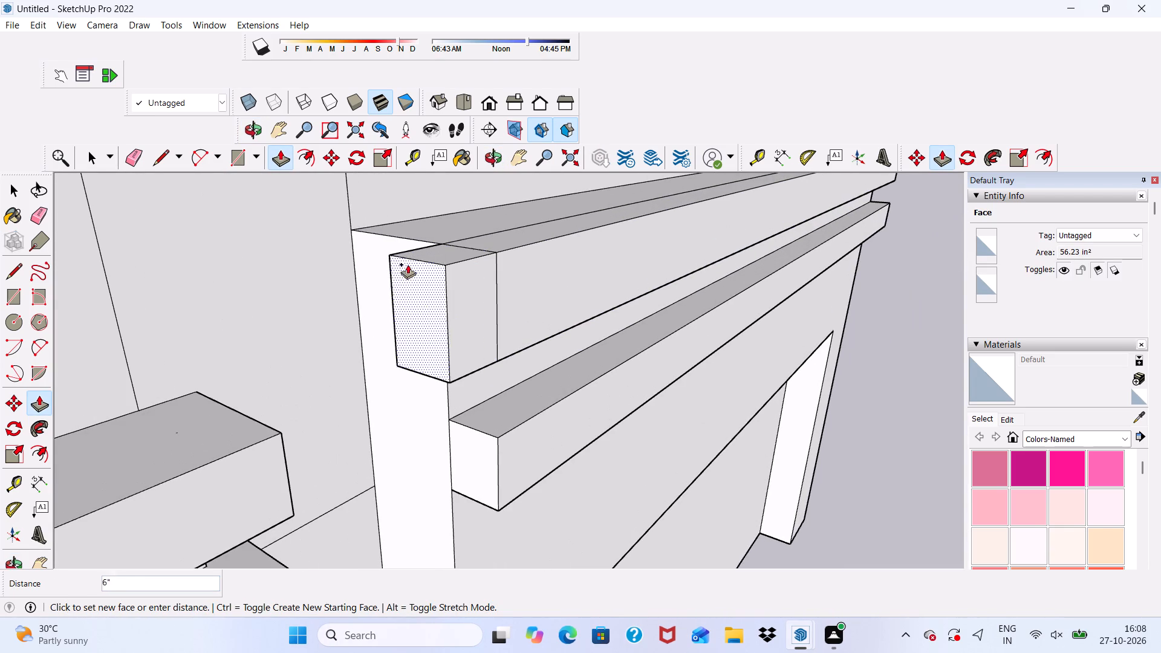
{"action": "scroll", "coordinate": [358, 238], "scroll_direction": "up", "scroll_amount": 1}
{"action": "middle_click_drag", "start_coordinate": [360, 245], "coordinate": [668, 253]}
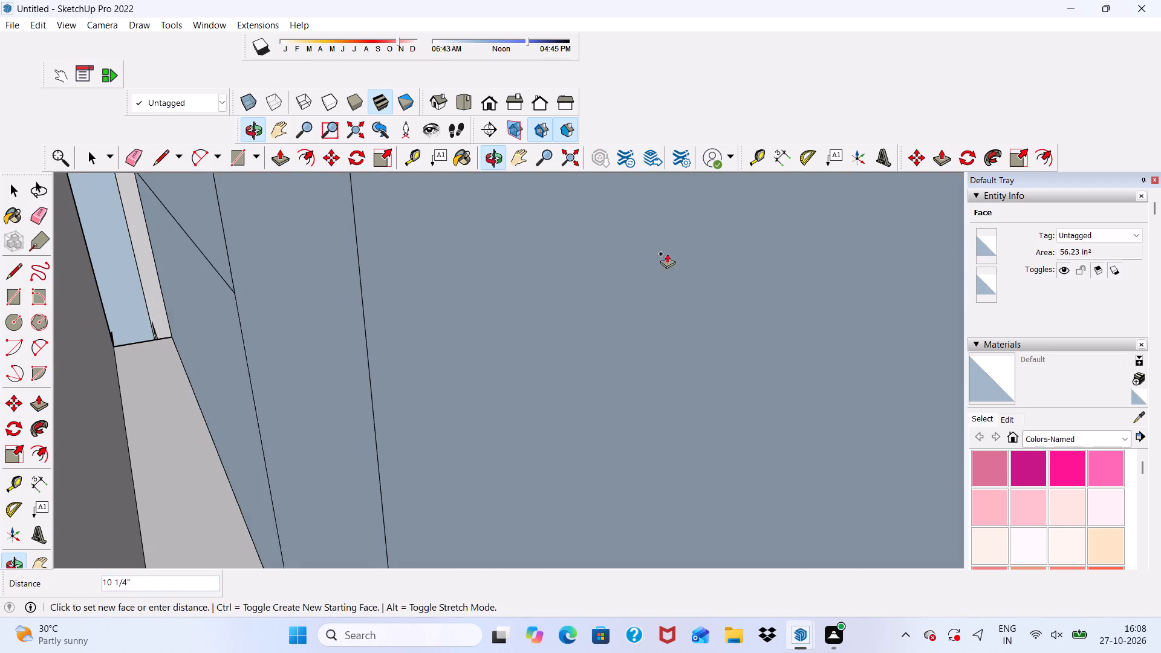
{"action": "scroll", "coordinate": [366, 246], "scroll_direction": "down", "scroll_amount": 20}
{"action": "scroll", "coordinate": [366, 246], "scroll_direction": "down", "scroll_amount": 6}
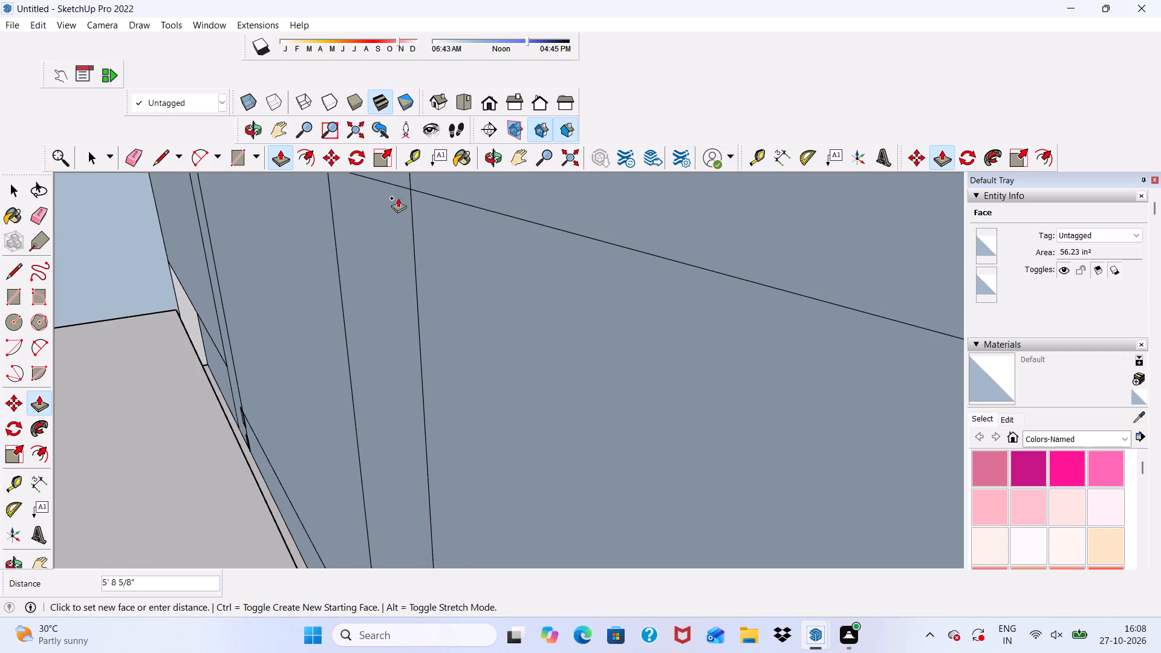
{"action": "left_click", "coordinate": [495, 94]}
{"action": "scroll", "coordinate": [168, 320], "scroll_direction": "down", "scroll_amount": 5}
{"action": "middle_click_drag", "start_coordinate": [233, 345], "coordinate": [324, 395]}
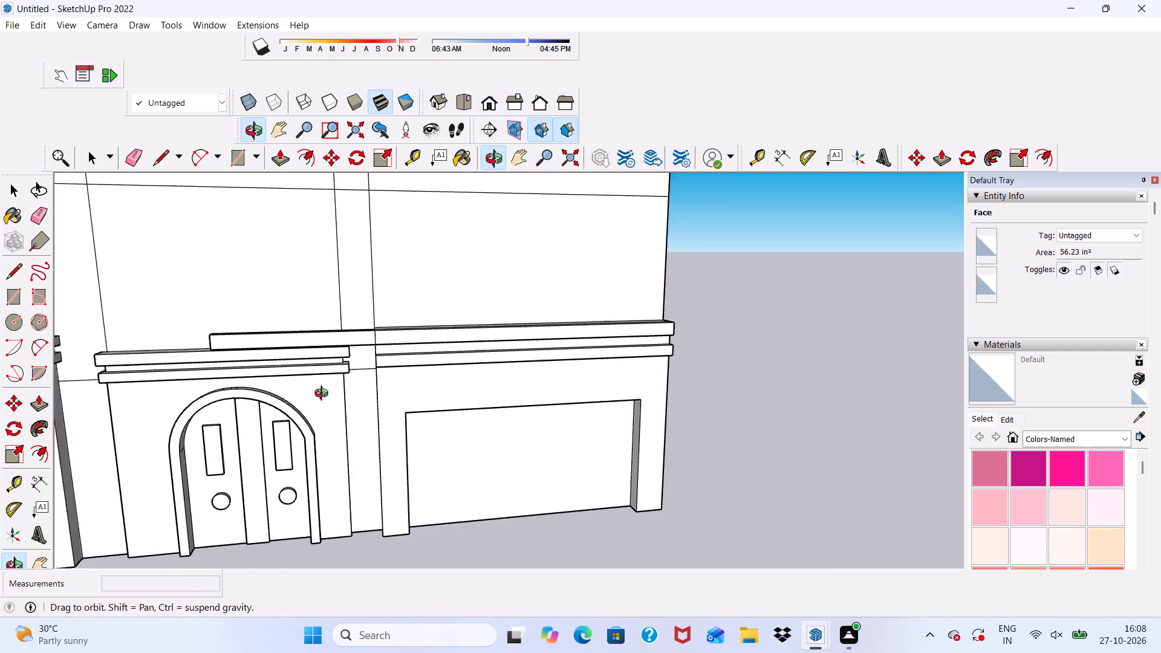
{"action": "middle_click_drag", "start_coordinate": [324, 395], "coordinate": [520, 452]}
{"action": "scroll", "coordinate": [453, 400], "scroll_direction": "up", "scroll_amount": 9}
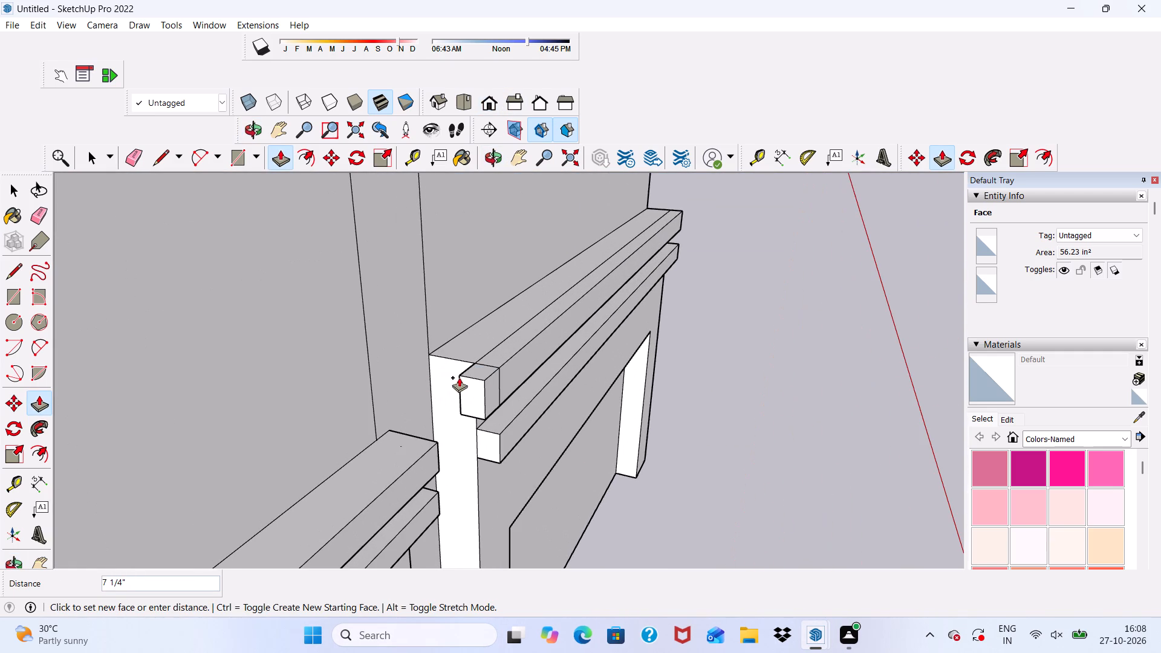
{"action": "left_click", "coordinate": [462, 372]}
Push/Pull the back of the upper band's end extension 1' to the building wall, wrapping the band around the frame's side.
{"action": "middle_click_drag", "start_coordinate": [457, 379], "coordinate": [554, 427]}
{"action": "scroll", "coordinate": [519, 409], "scroll_direction": "up", "scroll_amount": 4}
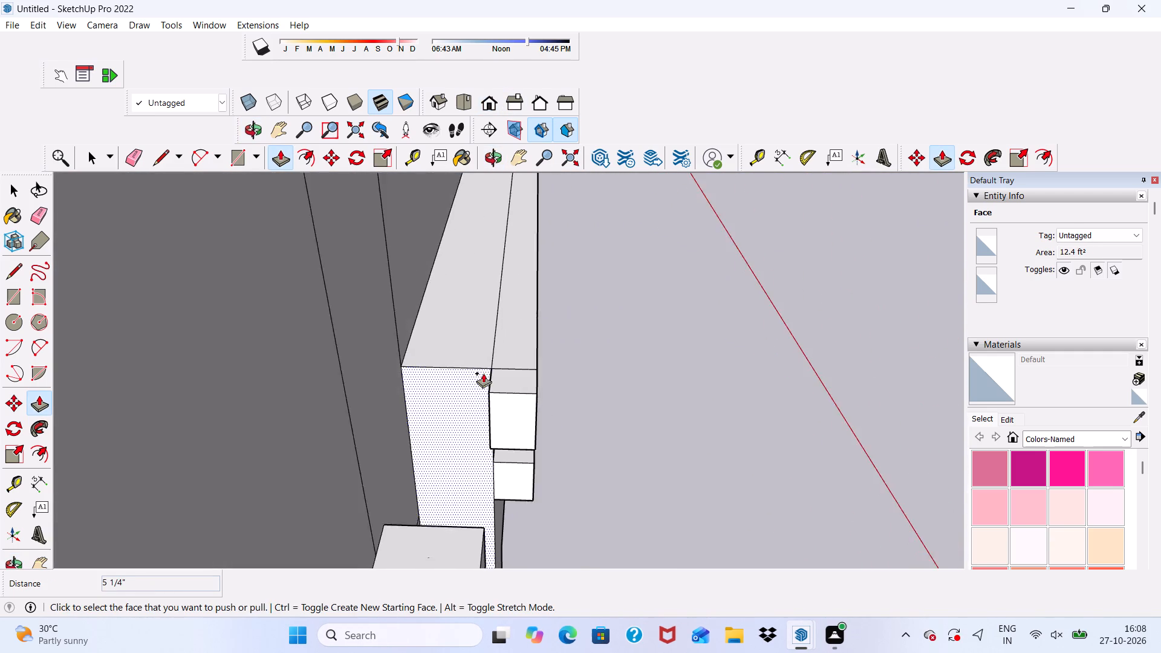
{"action": "scroll", "coordinate": [483, 373], "scroll_direction": "up", "scroll_amount": 9}
{"action": "middle_click_drag", "start_coordinate": [467, 389], "coordinate": [544, 420]}
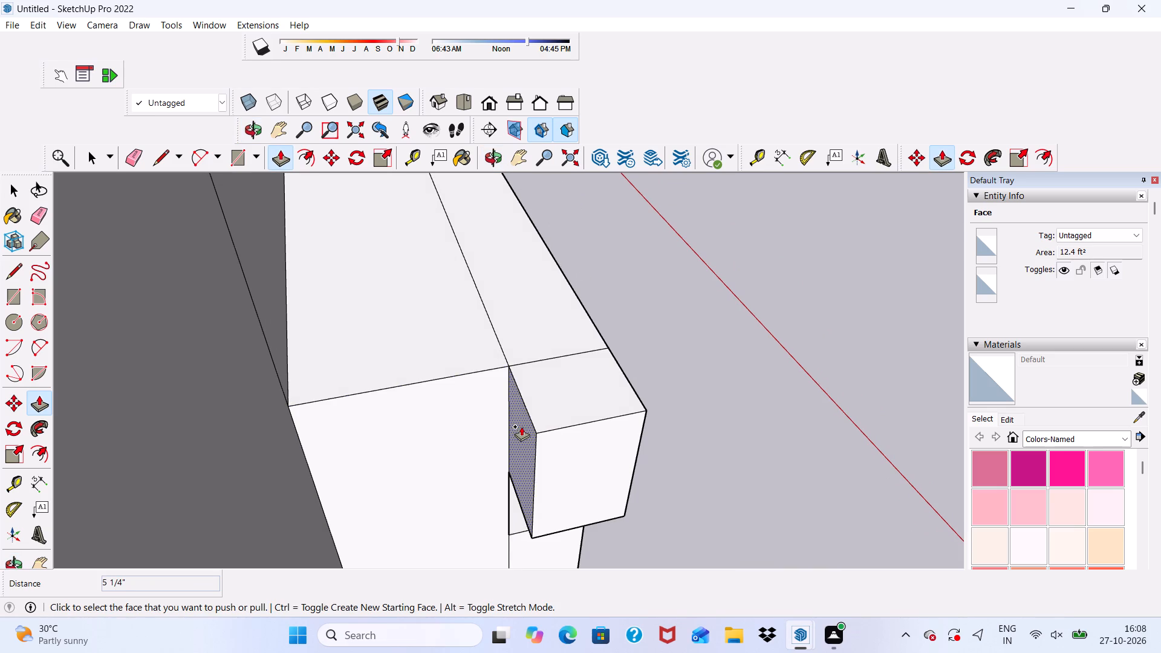
{"action": "left_click", "coordinate": [521, 426]}
{"action": "left_click", "coordinate": [260, 375]}
Extend the door-side end of the lower band about 3 3/8" past the frame's side face.
{"action": "scroll", "coordinate": [220, 312], "scroll_direction": "down", "scroll_amount": 6}
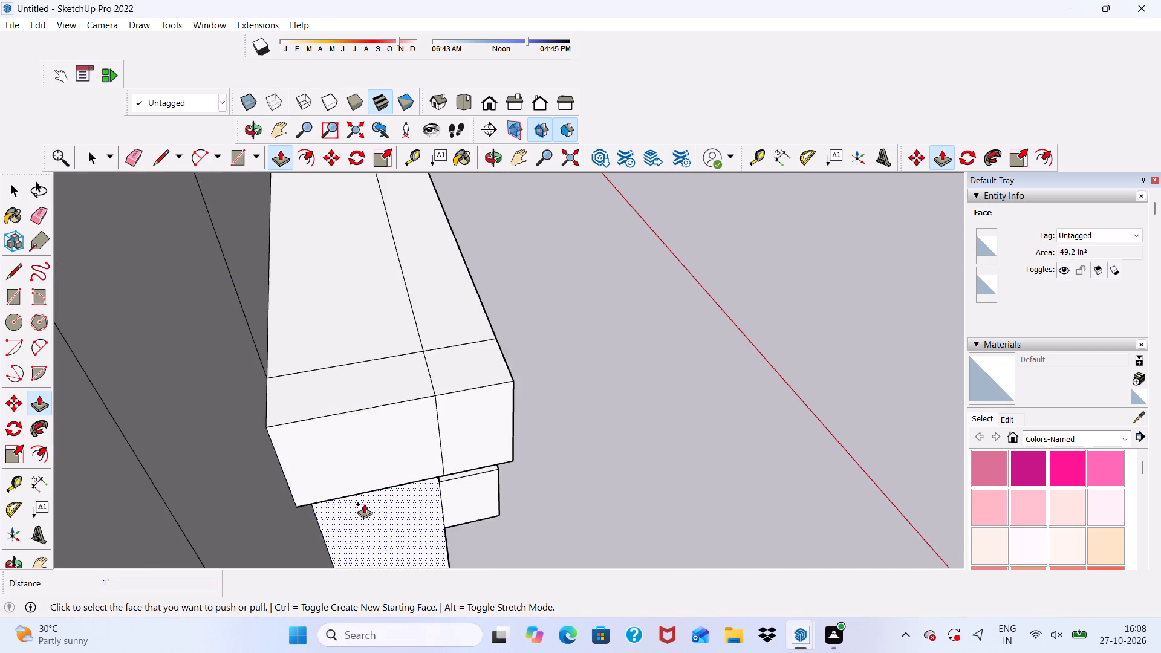
{"action": "scroll", "coordinate": [434, 504], "scroll_direction": "up", "scroll_amount": 5}
{"action": "left_click", "coordinate": [457, 488]}
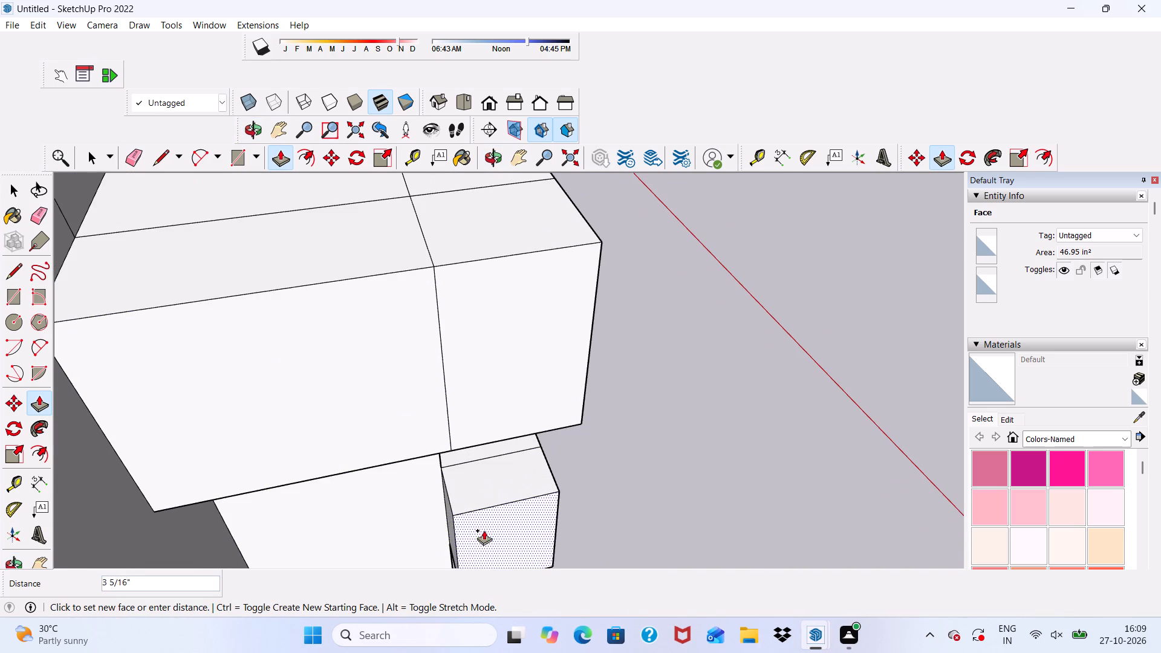
{"action": "left_click", "coordinate": [484, 530]}
Push/Pull the back of the lower band's end extension 1' toward the building wall, in line with the upper band's return.
{"action": "scroll", "coordinate": [467, 526], "scroll_direction": "down", "scroll_amount": 1}
{"action": "middle_click_drag", "start_coordinate": [466, 526], "coordinate": [510, 389]}
{"action": "scroll", "coordinate": [443, 487], "scroll_direction": "down", "scroll_amount": 3}
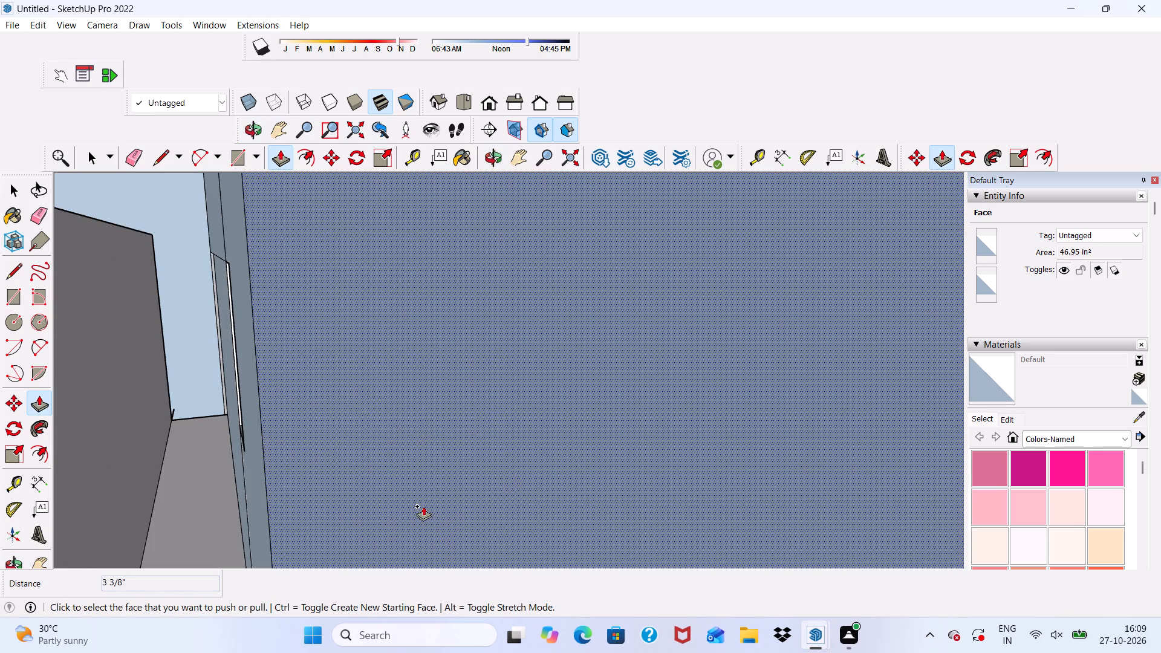
{"action": "middle_click_drag", "start_coordinate": [411, 502], "coordinate": [316, 515]}
{"action": "scroll", "coordinate": [297, 437], "scroll_direction": "down", "scroll_amount": 6}
{"action": "scroll", "coordinate": [535, 404], "scroll_direction": "down", "scroll_amount": 9}
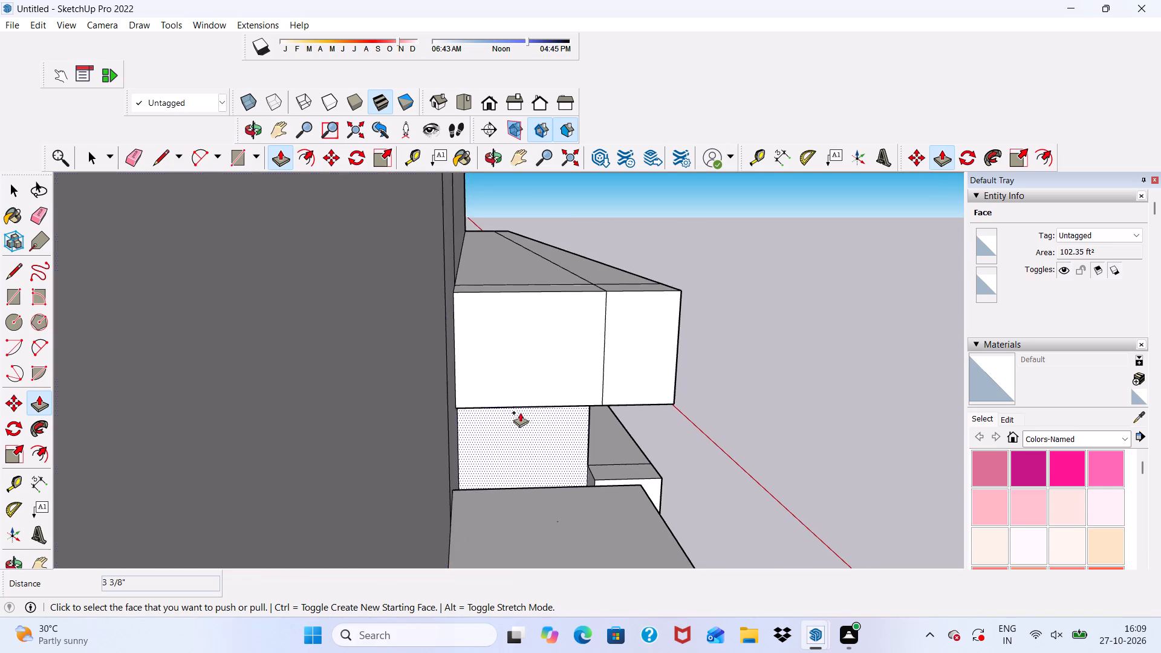
{"action": "scroll", "coordinate": [417, 271], "scroll_direction": "down", "scroll_amount": 5}
{"action": "scroll", "coordinate": [421, 365], "scroll_direction": "down", "scroll_amount": 9}
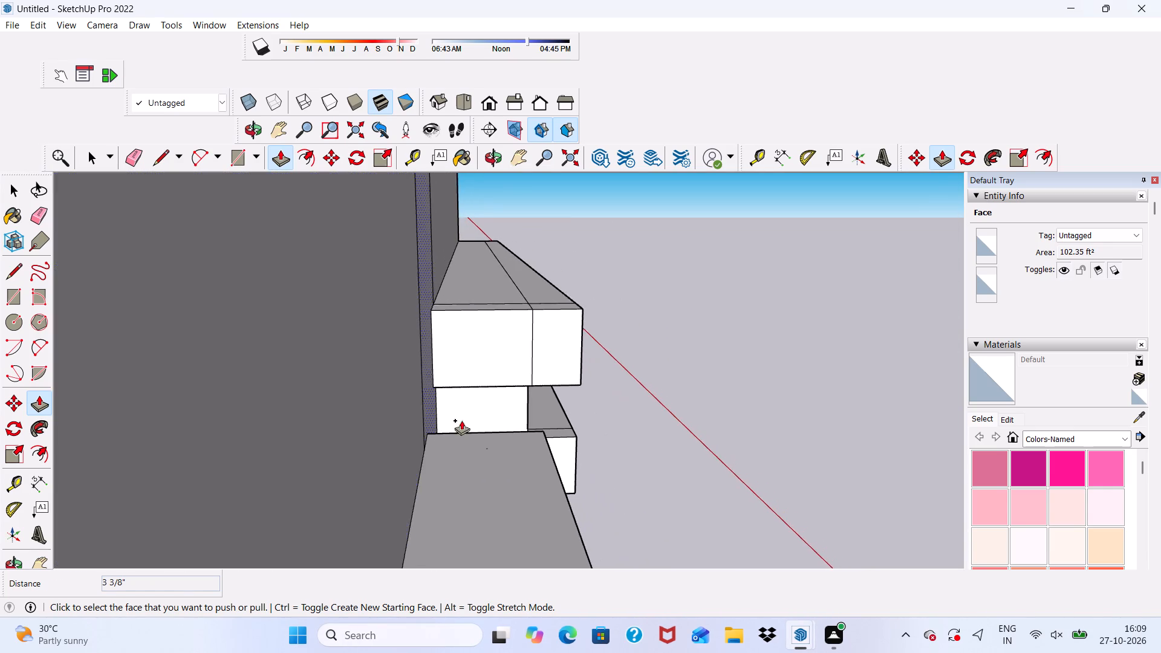
{"action": "middle_click_drag", "start_coordinate": [461, 420], "coordinate": [489, 498]}
{"action": "middle_click_drag", "start_coordinate": [491, 486], "coordinate": [399, 417]}
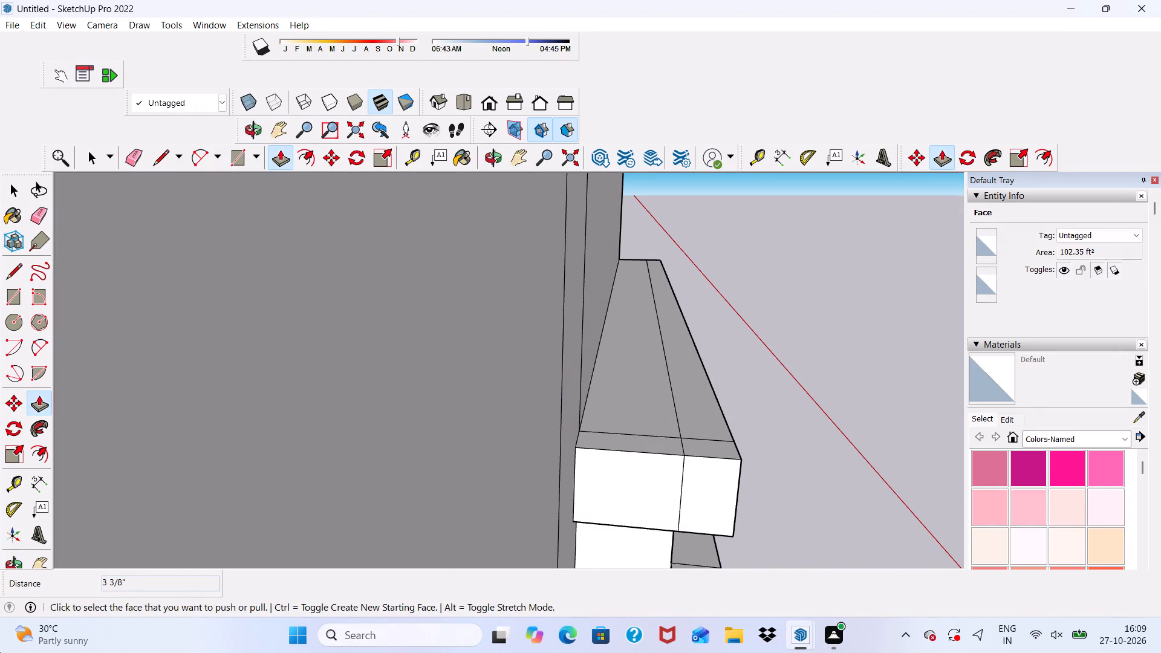
{"action": "scroll", "coordinate": [400, 499], "scroll_direction": "up", "scroll_amount": 1}
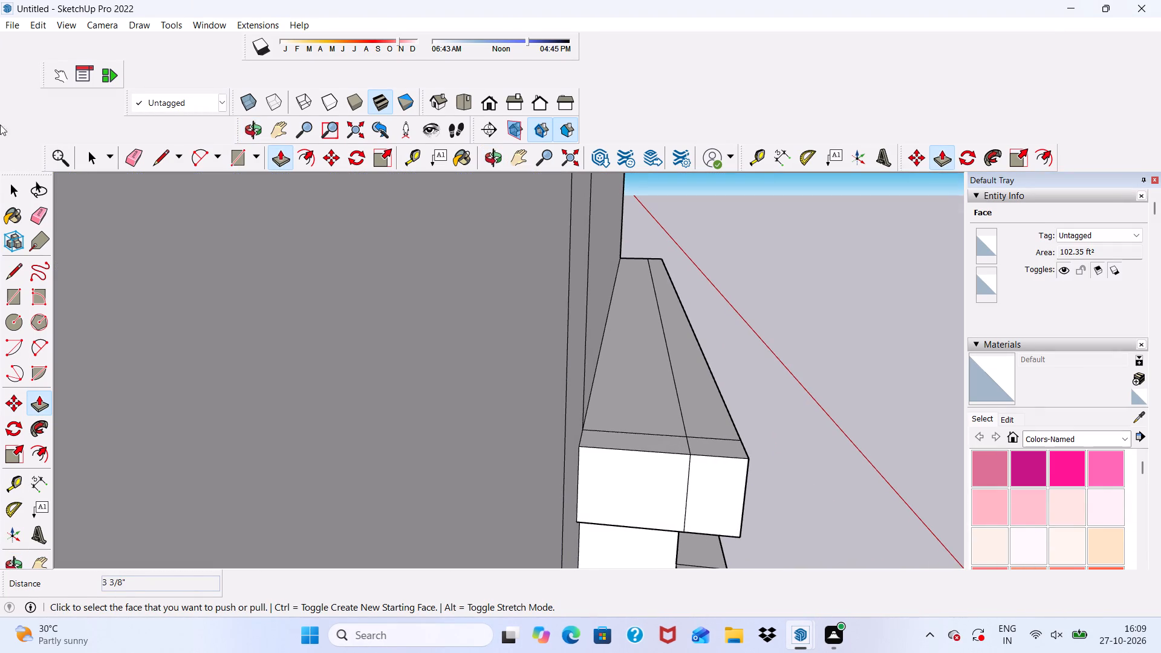
{"action": "scroll", "coordinate": [434, 221], "scroll_direction": "down", "scroll_amount": 10}
{"action": "scroll", "coordinate": [556, 416], "scroll_direction": "up", "scroll_amount": 6}
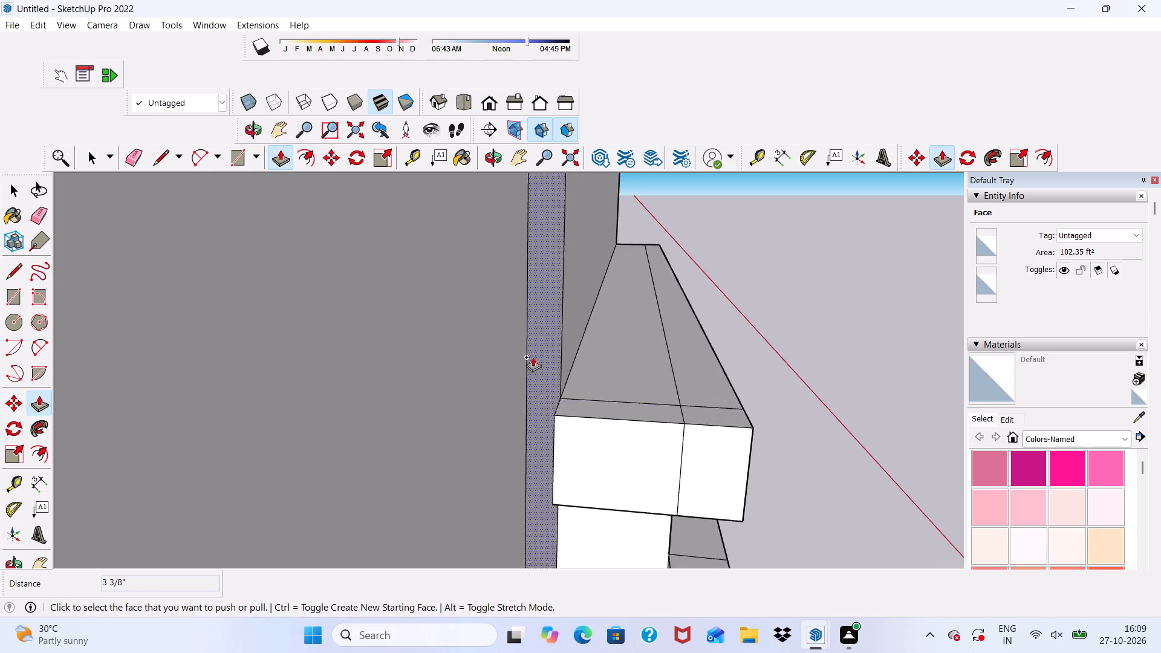
{"action": "scroll", "coordinate": [530, 349], "scroll_direction": "down", "scroll_amount": 6}
{"action": "scroll", "coordinate": [599, 490], "scroll_direction": "up", "scroll_amount": 6}
{"action": "scroll", "coordinate": [569, 408], "scroll_direction": "down", "scroll_amount": 1}
{"action": "middle_click_drag", "start_coordinate": [549, 333], "coordinate": [602, 349]}
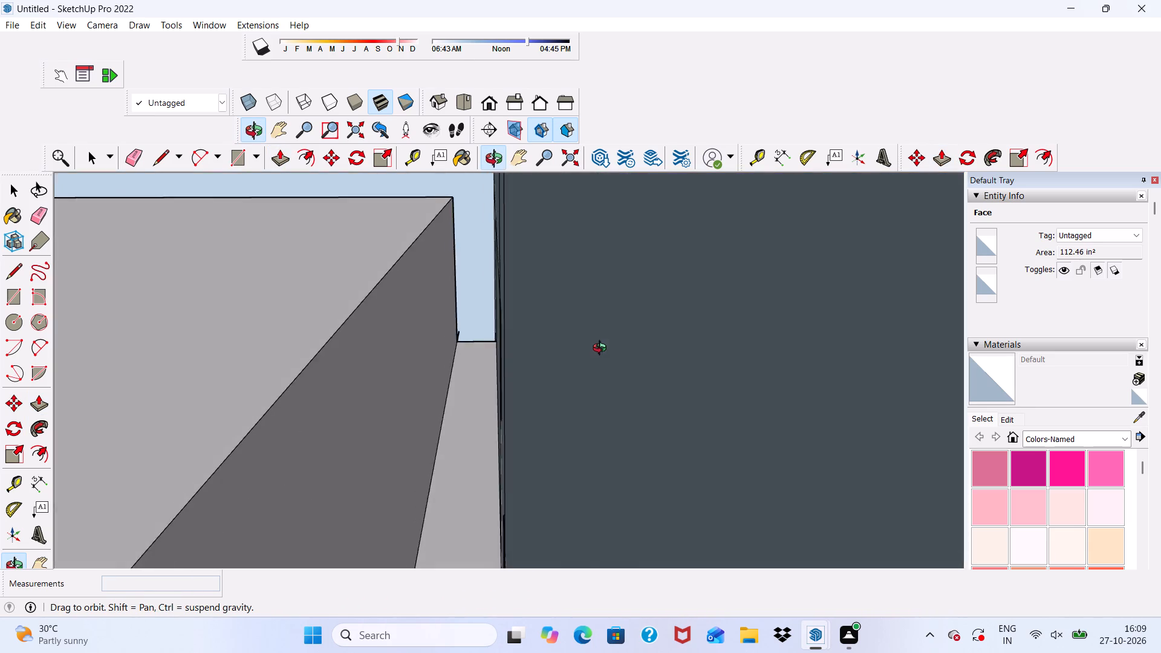
{"action": "middle_click_drag", "start_coordinate": [602, 349], "coordinate": [588, 397]}
{"action": "scroll", "coordinate": [588, 470], "scroll_direction": "up", "scroll_amount": 4}
{"action": "scroll", "coordinate": [538, 340], "scroll_direction": "down", "scroll_amount": 5}
{"action": "scroll", "coordinate": [603, 463], "scroll_direction": "up", "scroll_amount": 12}
{"action": "left_click", "coordinate": [633, 419]}
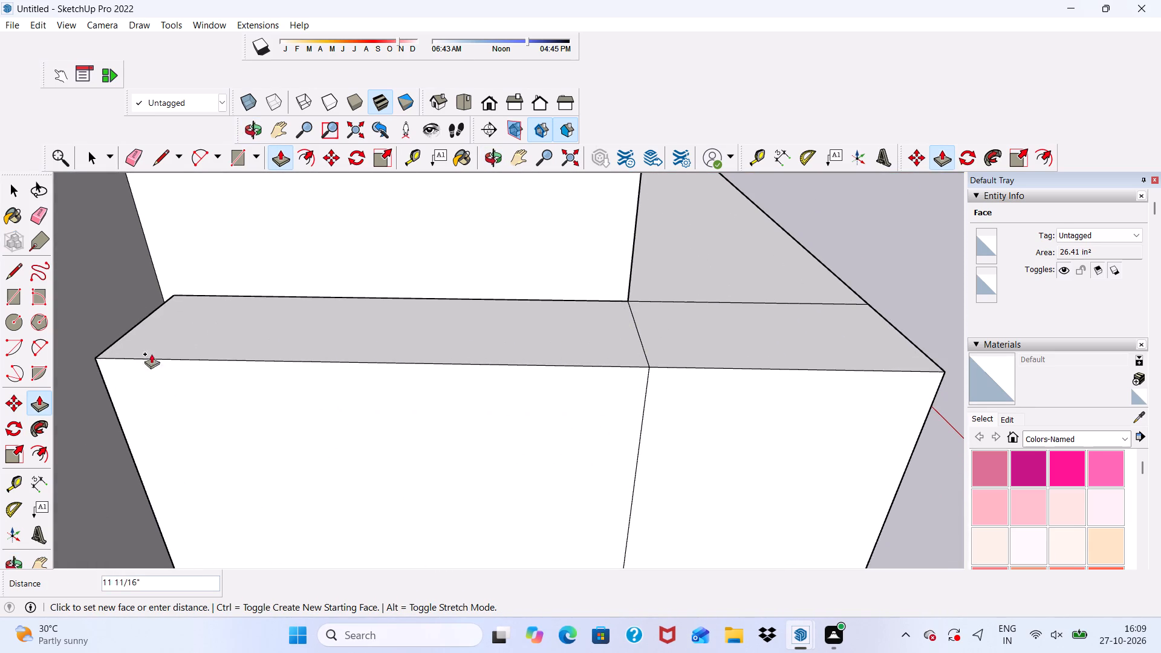
{"action": "scroll", "coordinate": [255, 272], "scroll_direction": "down", "scroll_amount": 7}
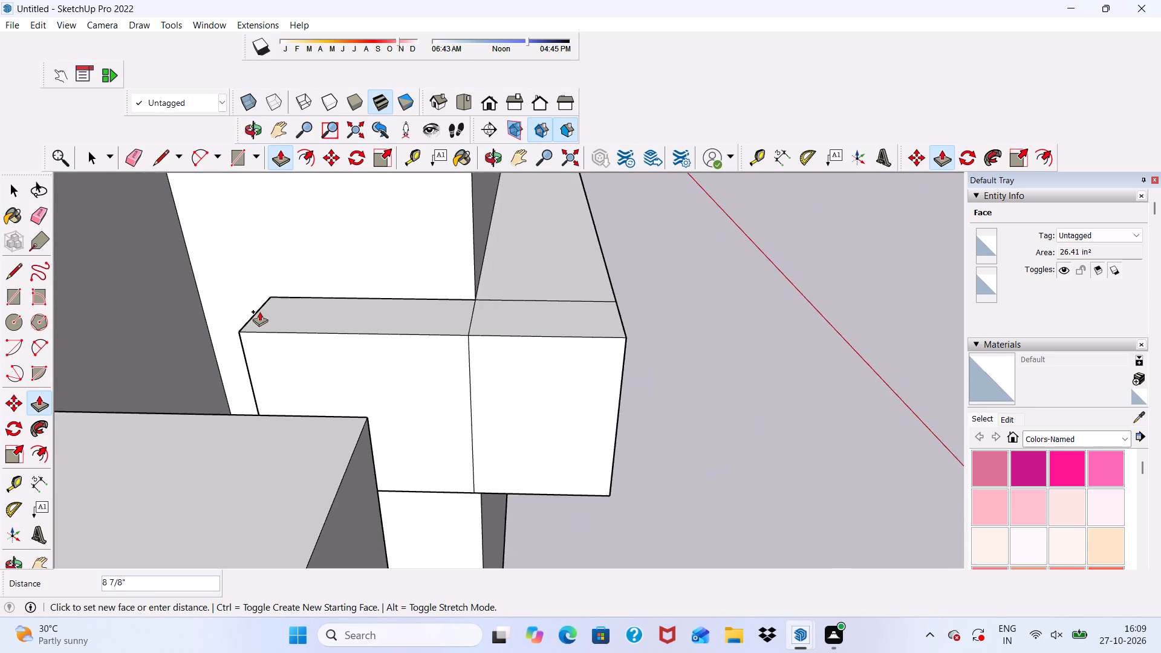
{"action": "scroll", "coordinate": [259, 311], "scroll_direction": "down", "scroll_amount": 12}
{"action": "scroll", "coordinate": [184, 182], "scroll_direction": "up", "scroll_amount": 1}
{"action": "scroll", "coordinate": [180, 235], "scroll_direction": "down", "scroll_amount": 9}
{"action": "scroll", "coordinate": [212, 226], "scroll_direction": "up", "scroll_amount": 5}
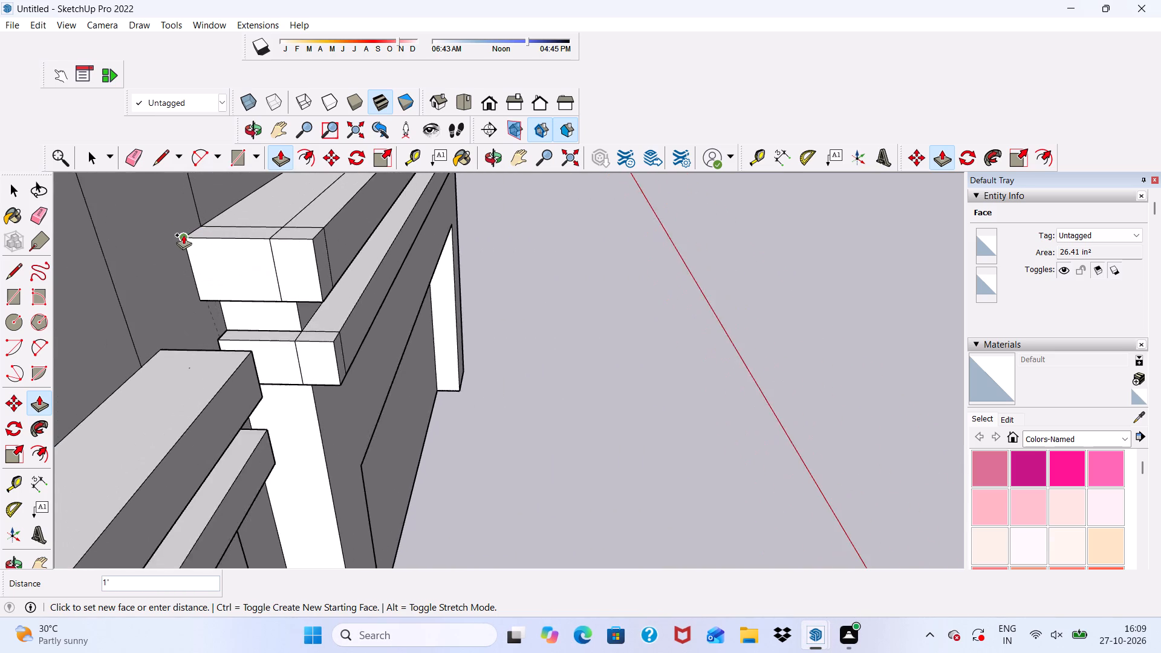
{"action": "scroll", "coordinate": [183, 235], "scroll_direction": "up", "scroll_amount": 3}
{"action": "left_click", "coordinate": [183, 235]}
Erase the leftover seam edges on the top, front and end faces of the lower band's wrapped corner.
{"action": "scroll", "coordinate": [184, 256], "scroll_direction": "down", "scroll_amount": 4}
{"action": "middle_click_drag", "start_coordinate": [233, 353], "coordinate": [105, 330]}
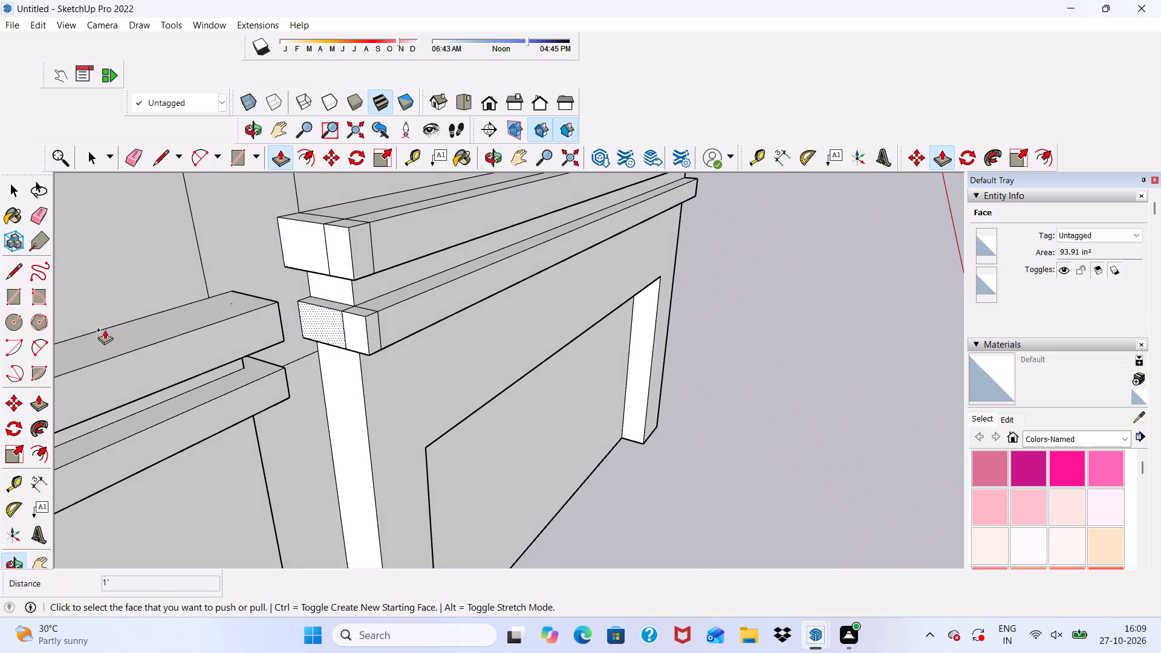
{"action": "left_click", "coordinate": [137, 151]}
{"action": "scroll", "coordinate": [350, 288], "scroll_direction": "up", "scroll_amount": 9}
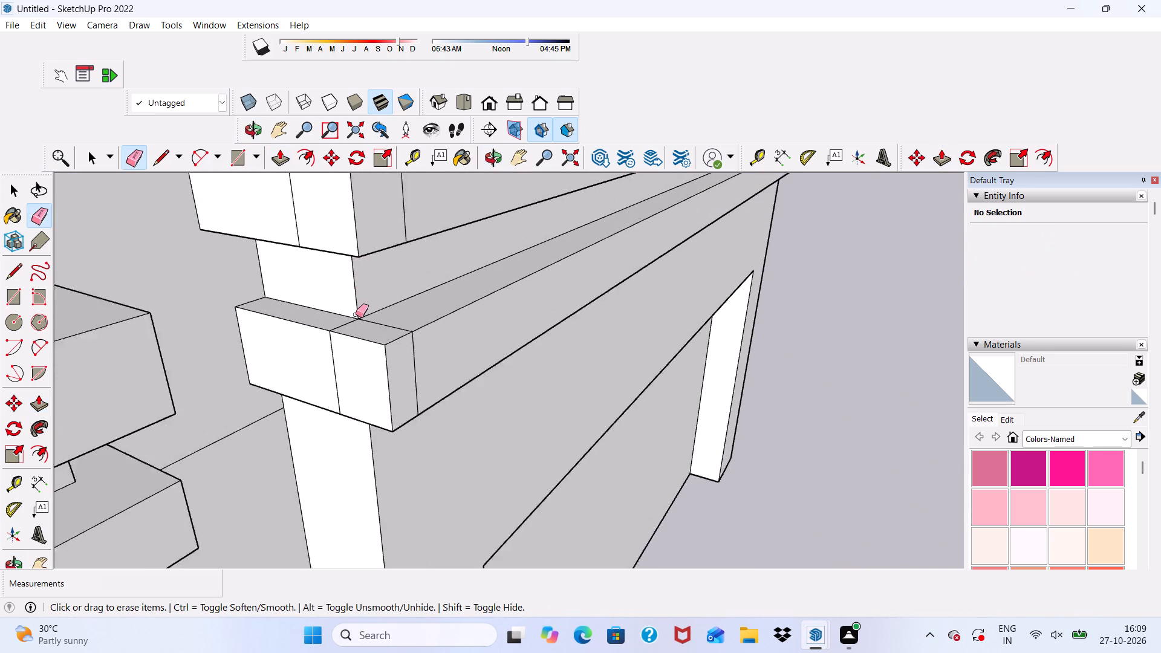
{"action": "scroll", "coordinate": [356, 314], "scroll_direction": "up", "scroll_amount": 1}
{"action": "left_click_drag", "start_coordinate": [383, 326], "coordinate": [389, 324]}
{"action": "scroll", "coordinate": [407, 346], "scroll_direction": "down", "scroll_amount": 2}
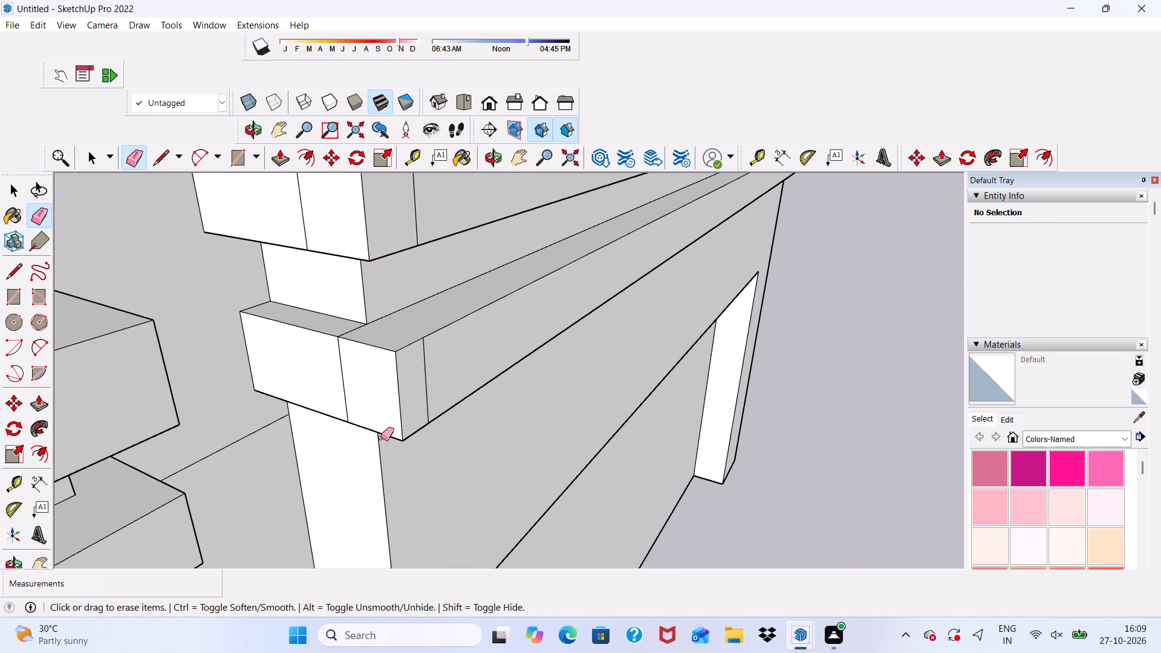
{"action": "left_click", "coordinate": [426, 397]}
{"action": "scroll", "coordinate": [398, 402], "scroll_direction": "up", "scroll_amount": 4}
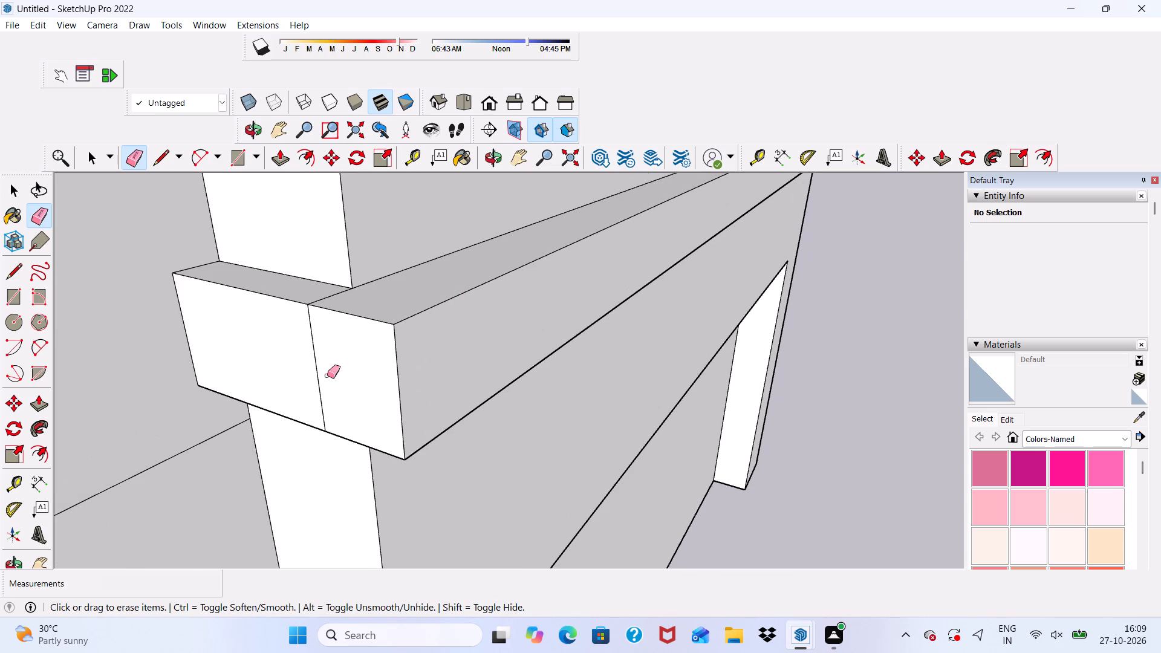
{"action": "left_click_drag", "start_coordinate": [319, 376], "coordinate": [297, 389]}
{"action": "left_click", "coordinate": [316, 296]}
Erase the leftover seam edges on the undersides of the lower and upper bands at the wrapped corner.
{"action": "scroll", "coordinate": [335, 301], "scroll_direction": "down", "scroll_amount": 4}
{"action": "middle_click_drag", "start_coordinate": [354, 356], "coordinate": [287, 46]}
{"action": "scroll", "coordinate": [374, 391], "scroll_direction": "up", "scroll_amount": 1}
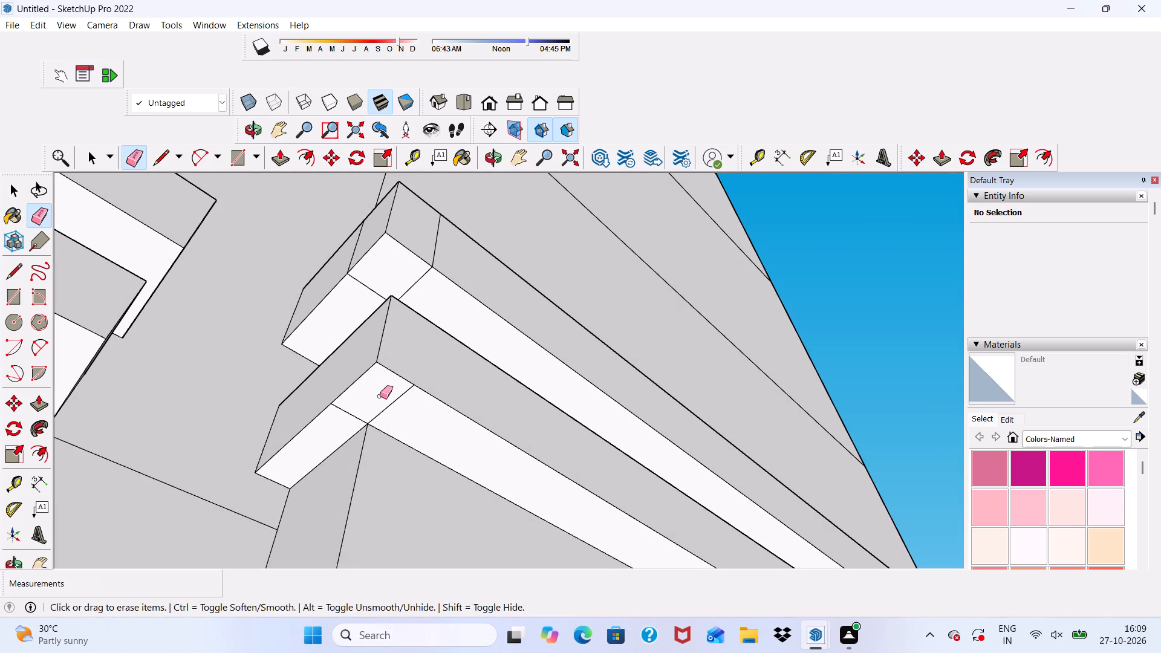
{"action": "left_click_drag", "start_coordinate": [384, 400], "coordinate": [393, 406]}
{"action": "left_click_drag", "start_coordinate": [368, 411], "coordinate": [330, 421]}
{"action": "scroll", "coordinate": [406, 291], "scroll_direction": "up", "scroll_amount": 5}
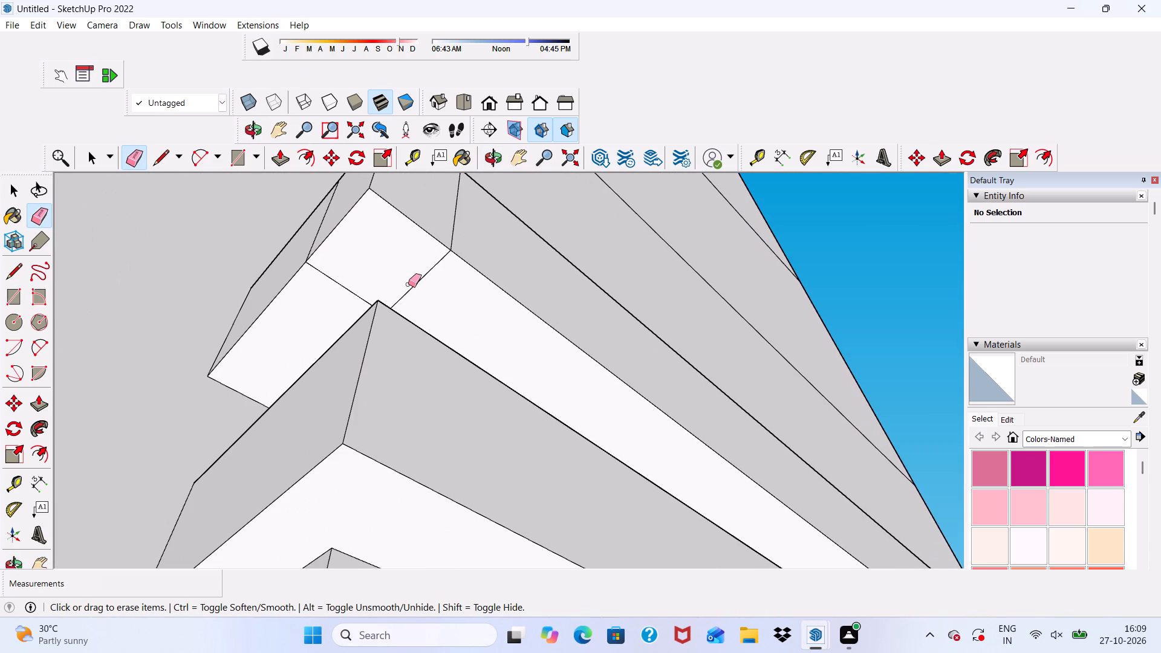
{"action": "left_click_drag", "start_coordinate": [409, 284], "coordinate": [414, 287]}
{"action": "left_click_drag", "start_coordinate": [353, 270], "coordinate": [330, 286]}
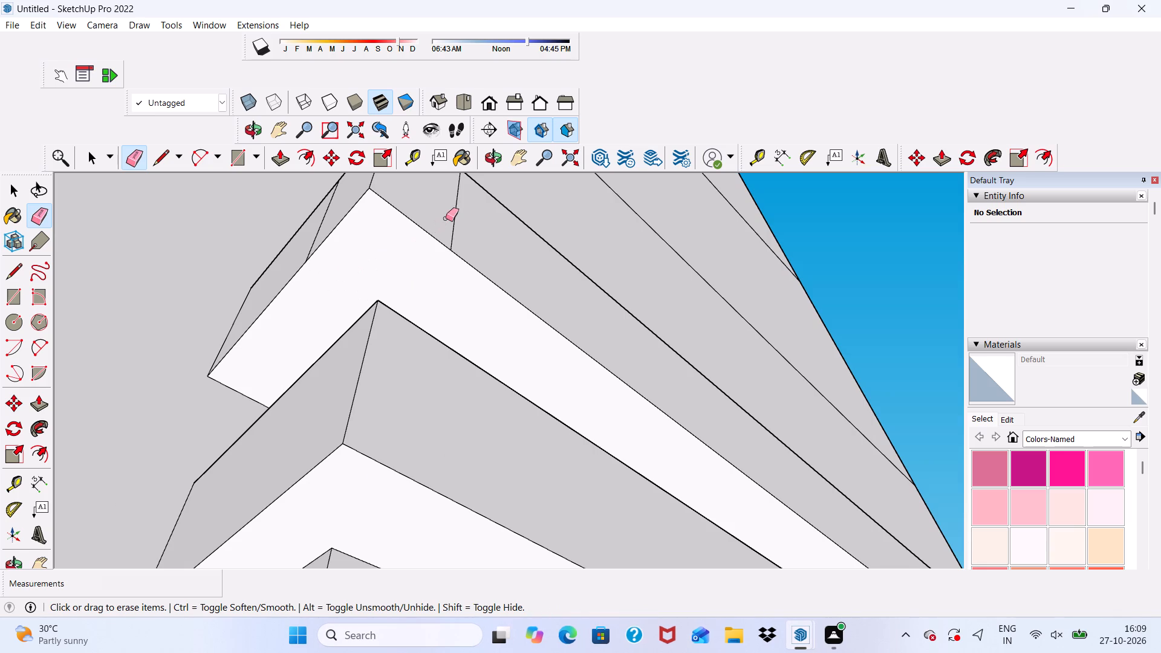
Erase the leftover seam edges on the front, end and top faces of the upper band's wrapped door-side corner.
{"action": "left_click_drag", "start_coordinate": [446, 218], "coordinate": [457, 226]}
{"action": "scroll", "coordinate": [457, 226], "scroll_direction": "down", "scroll_amount": 2}
{"action": "middle_click_drag", "start_coordinate": [457, 226], "coordinate": [524, 460]}
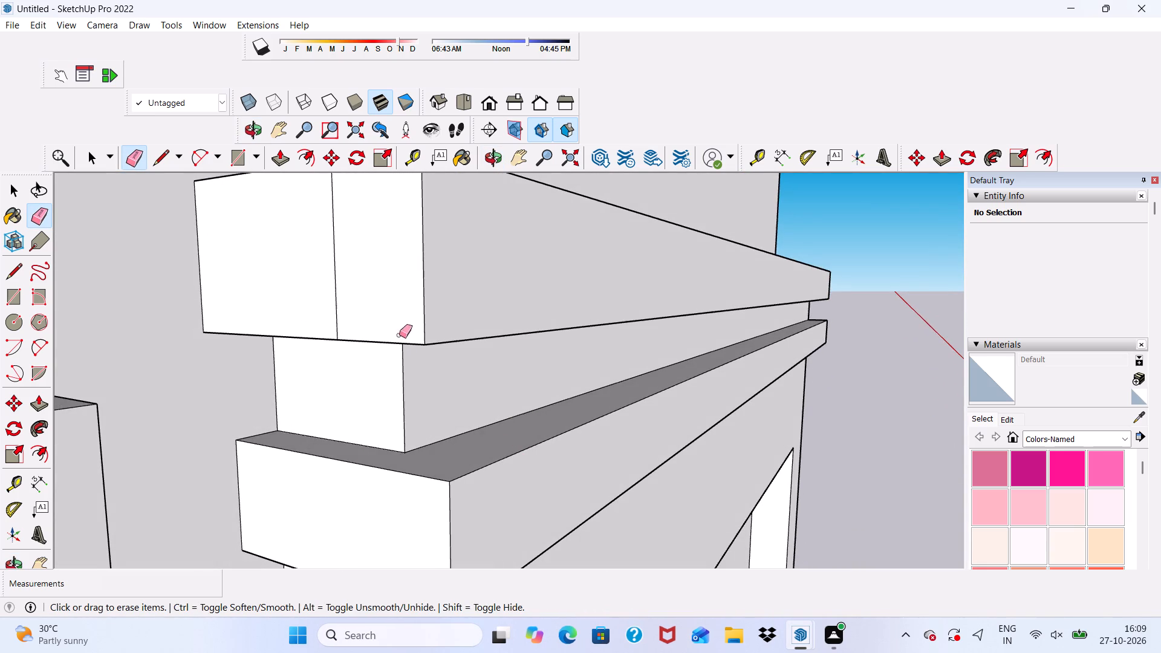
{"action": "left_click_drag", "start_coordinate": [368, 288], "coordinate": [346, 294]}
{"action": "left_click_drag", "start_coordinate": [346, 294], "coordinate": [340, 295]}
{"action": "left_click", "coordinate": [340, 295]}
{"action": "scroll", "coordinate": [340, 295], "scroll_direction": "up", "scroll_amount": 2}
{"action": "left_click_drag", "start_coordinate": [331, 224], "coordinate": [331, 224]}
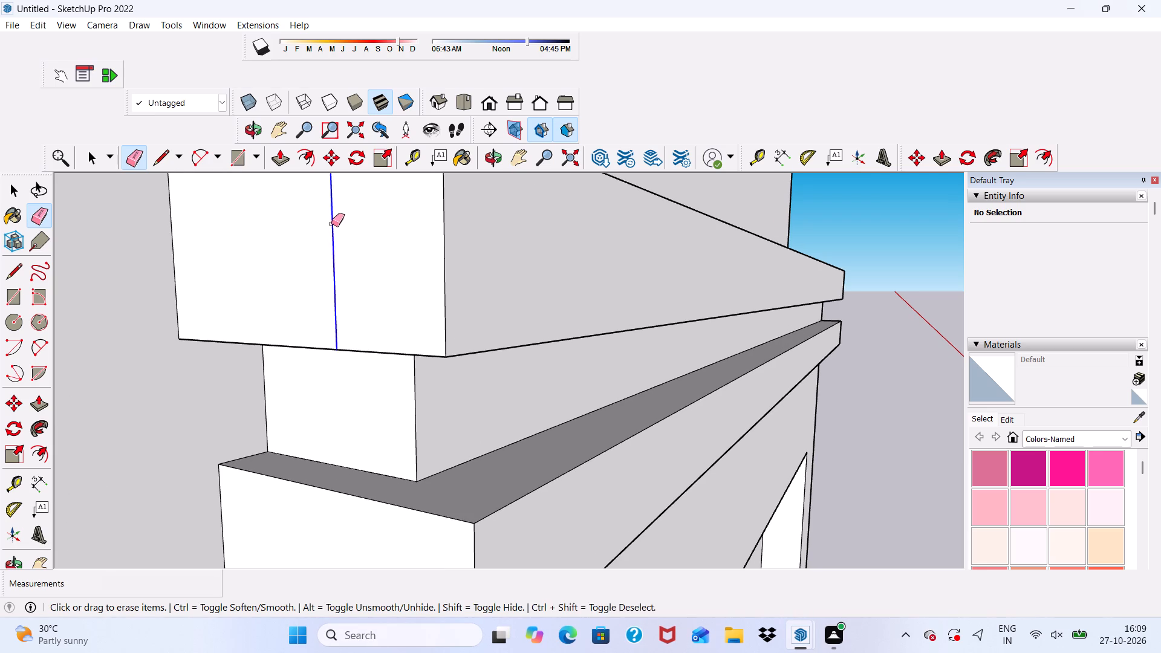
{"action": "left_click_drag", "start_coordinate": [331, 224], "coordinate": [334, 234]}
{"action": "scroll", "coordinate": [334, 235], "scroll_direction": "down", "scroll_amount": 5}
{"action": "scroll", "coordinate": [343, 260], "scroll_direction": "up", "scroll_amount": 1}
{"action": "middle_click_drag", "start_coordinate": [344, 260], "coordinate": [328, 472]}
{"action": "left_click_drag", "start_coordinate": [352, 226], "coordinate": [374, 229]}
{"action": "scroll", "coordinate": [361, 265], "scroll_direction": "down", "scroll_amount": 6}
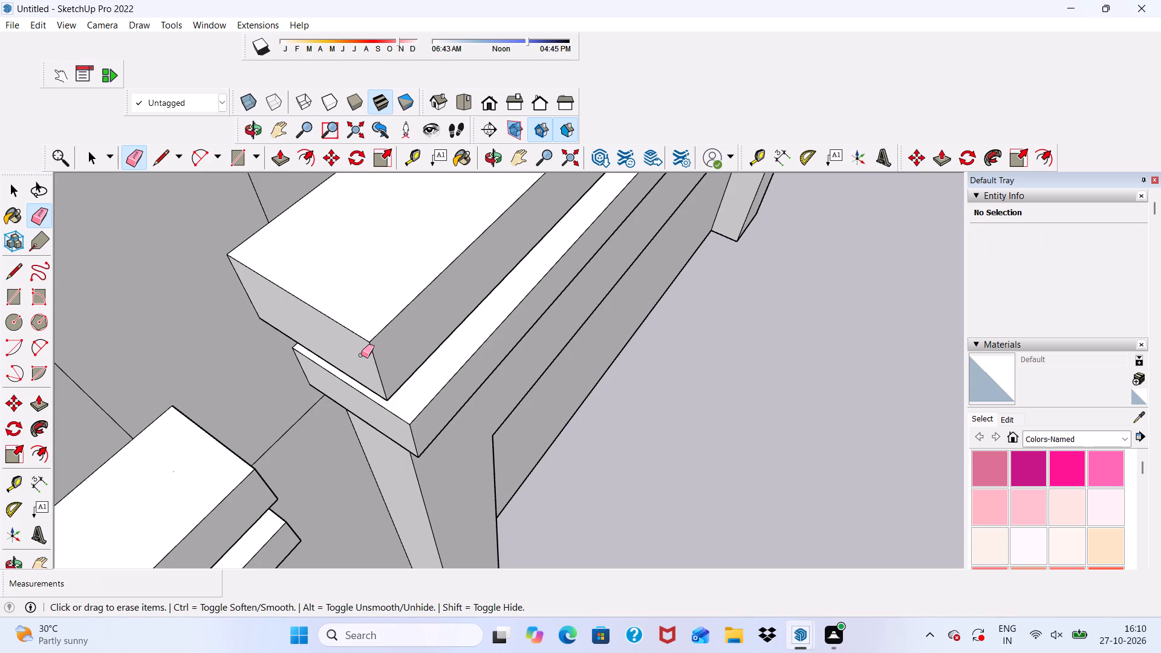
Push/Pull the upper band's outer end past the frame's side face at the building's outer corner.
{"action": "scroll", "coordinate": [366, 351], "scroll_direction": "down", "scroll_amount": 8}
{"action": "middle_click_drag", "start_coordinate": [397, 410], "coordinate": [343, 301]}
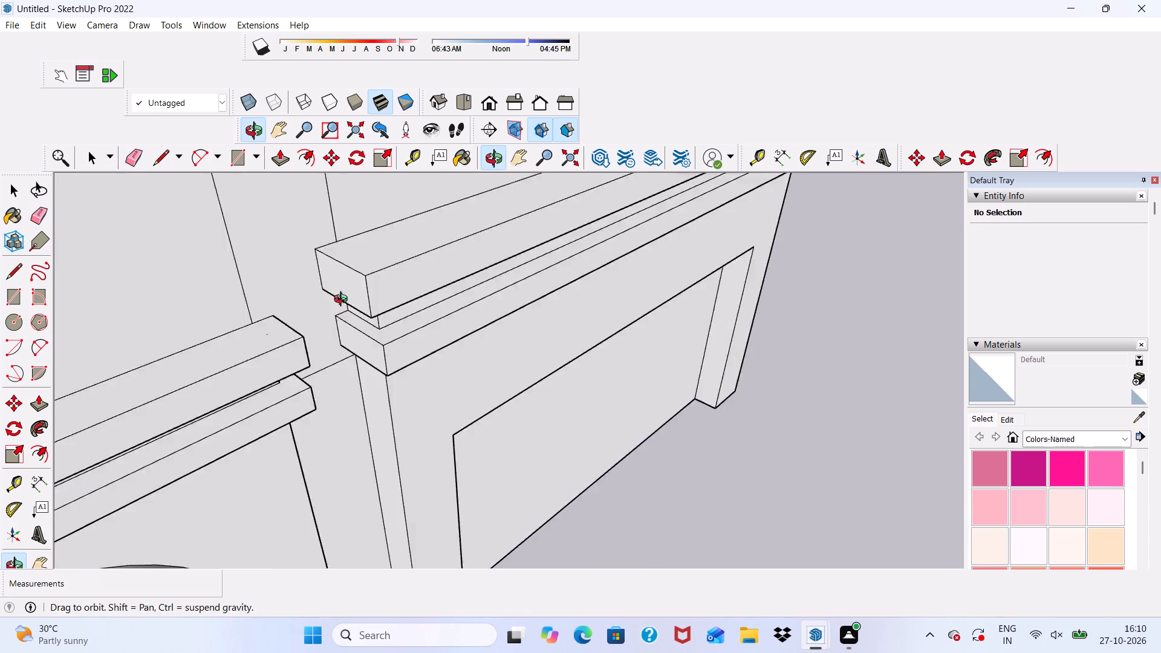
{"action": "middle_click_drag", "start_coordinate": [343, 301], "coordinate": [196, 158]}
{"action": "scroll", "coordinate": [195, 165], "scroll_direction": "up", "scroll_amount": 1}
{"action": "scroll", "coordinate": [320, 315], "scroll_direction": "down", "scroll_amount": 5}
{"action": "middle_click_drag", "start_coordinate": [424, 331], "coordinate": [340, 311]}
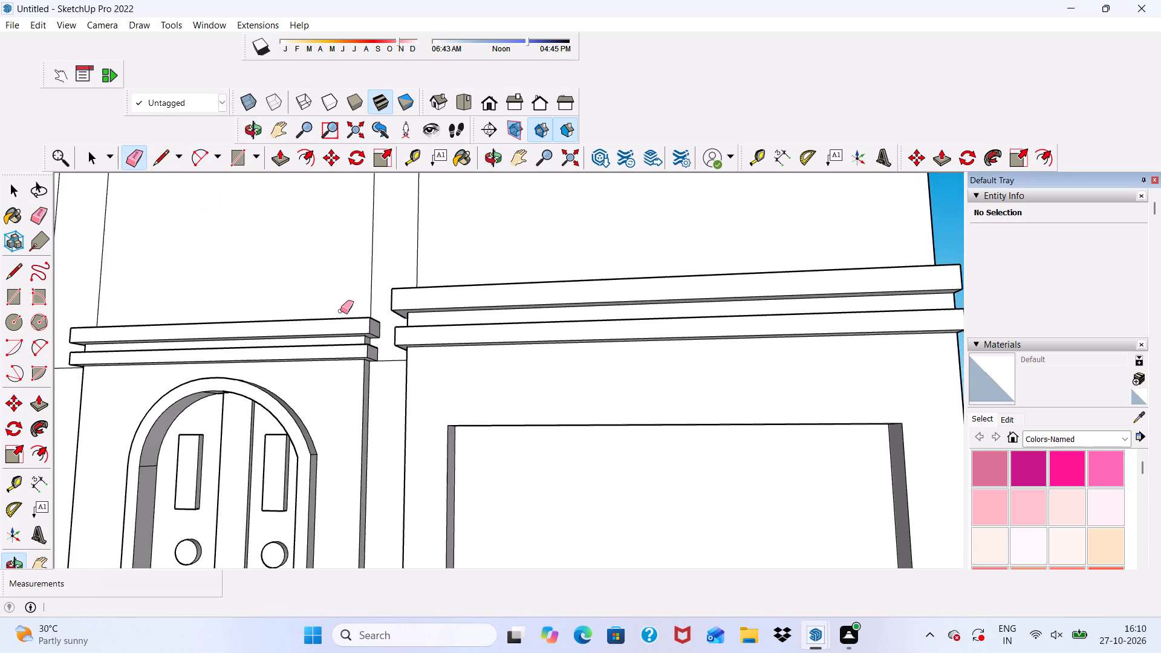
{"action": "scroll", "coordinate": [340, 311], "scroll_direction": "up", "scroll_amount": 1}
{"action": "scroll", "coordinate": [336, 312], "scroll_direction": "down", "scroll_amount": 4}
{"action": "middle_click_drag", "start_coordinate": [512, 337], "coordinate": [365, 369]}
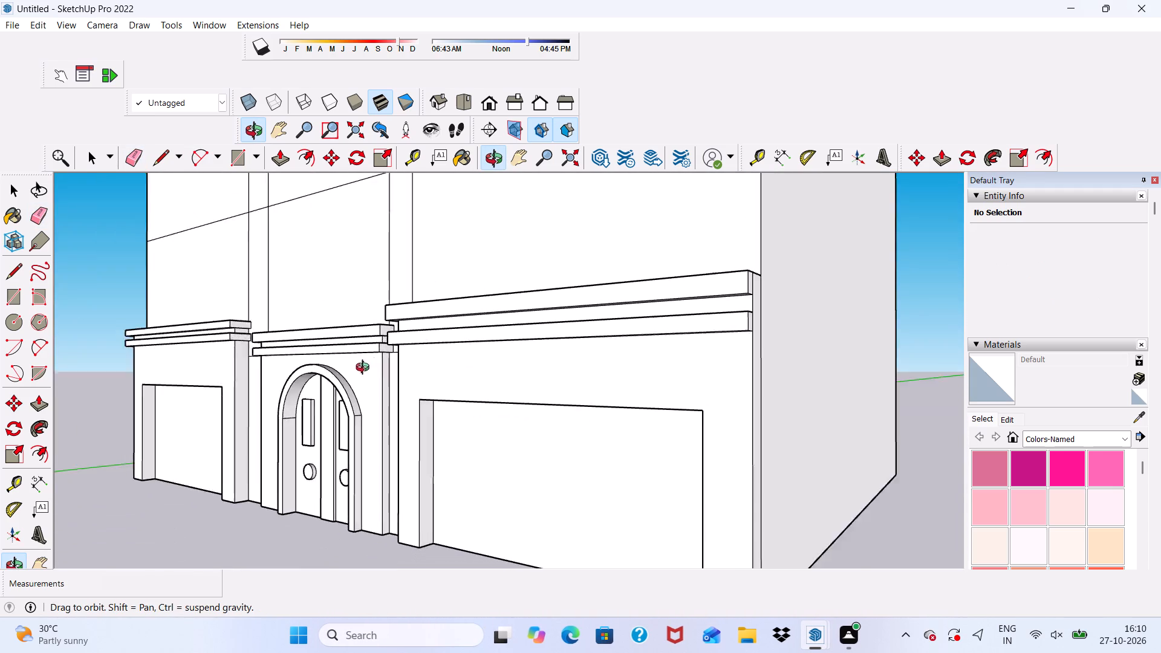
{"action": "middle_click_drag", "start_coordinate": [365, 369], "coordinate": [341, 373]}
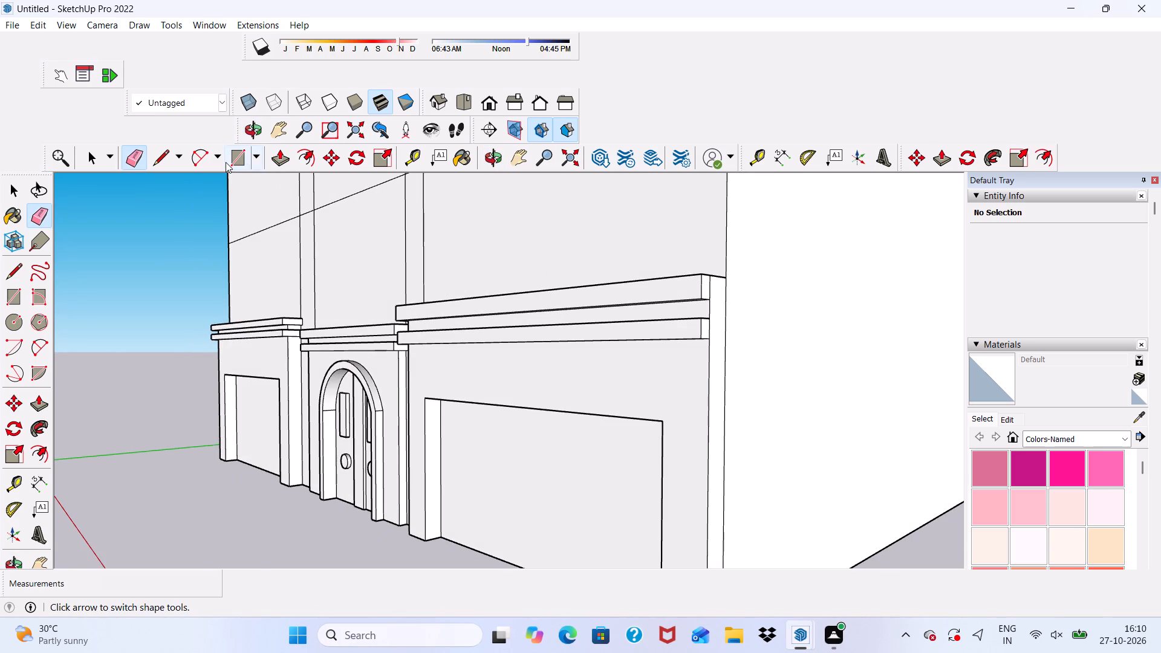
{"action": "left_click", "coordinate": [290, 162]}
{"action": "scroll", "coordinate": [707, 283], "scroll_direction": "down", "scroll_amount": 1}
{"action": "middle_click_drag", "start_coordinate": [707, 283], "coordinate": [606, 372]}
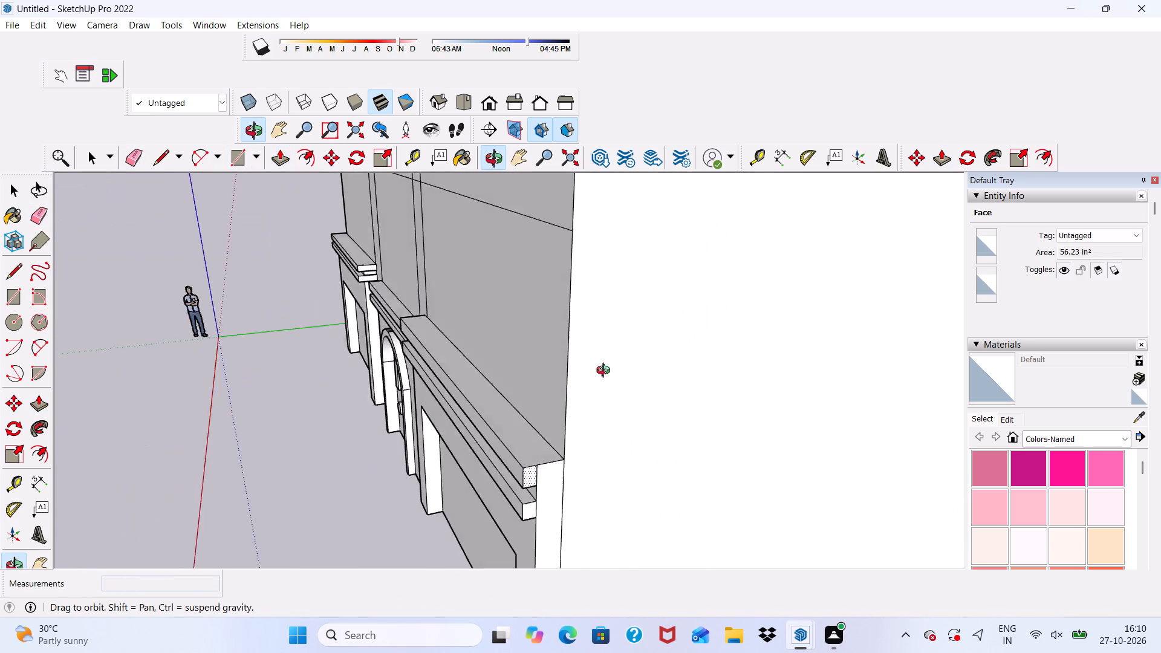
{"action": "middle_click_drag", "start_coordinate": [606, 372], "coordinate": [596, 349]}
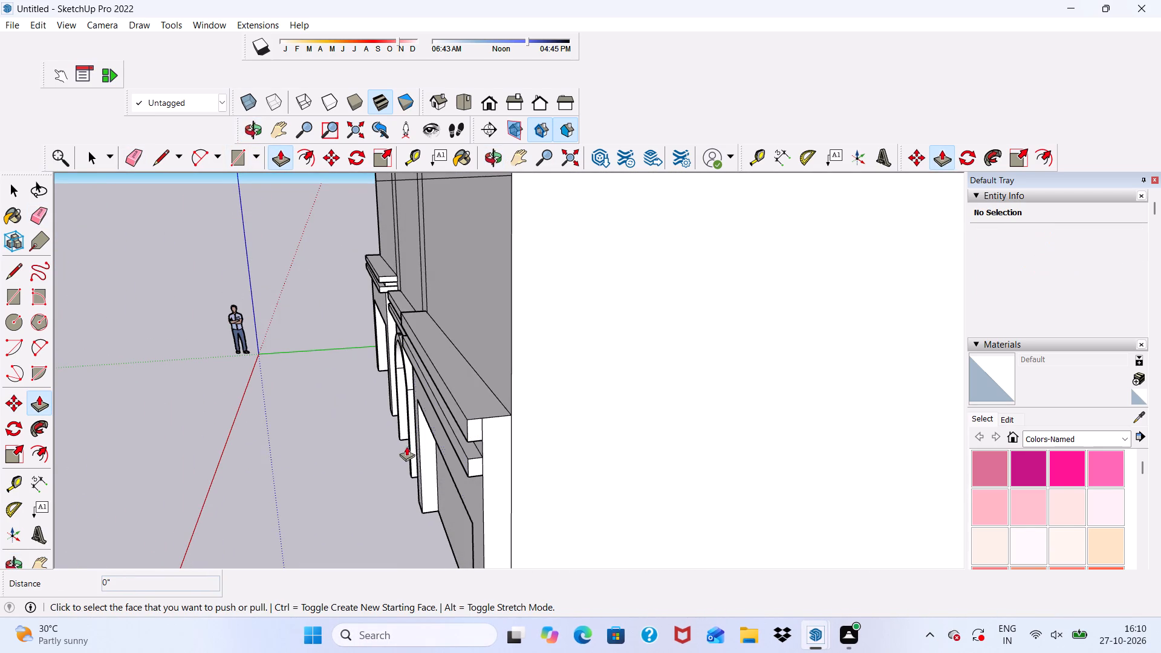
{"action": "scroll", "coordinate": [475, 467], "scroll_direction": "up", "scroll_amount": 9}
{"action": "left_click", "coordinate": [475, 416]}
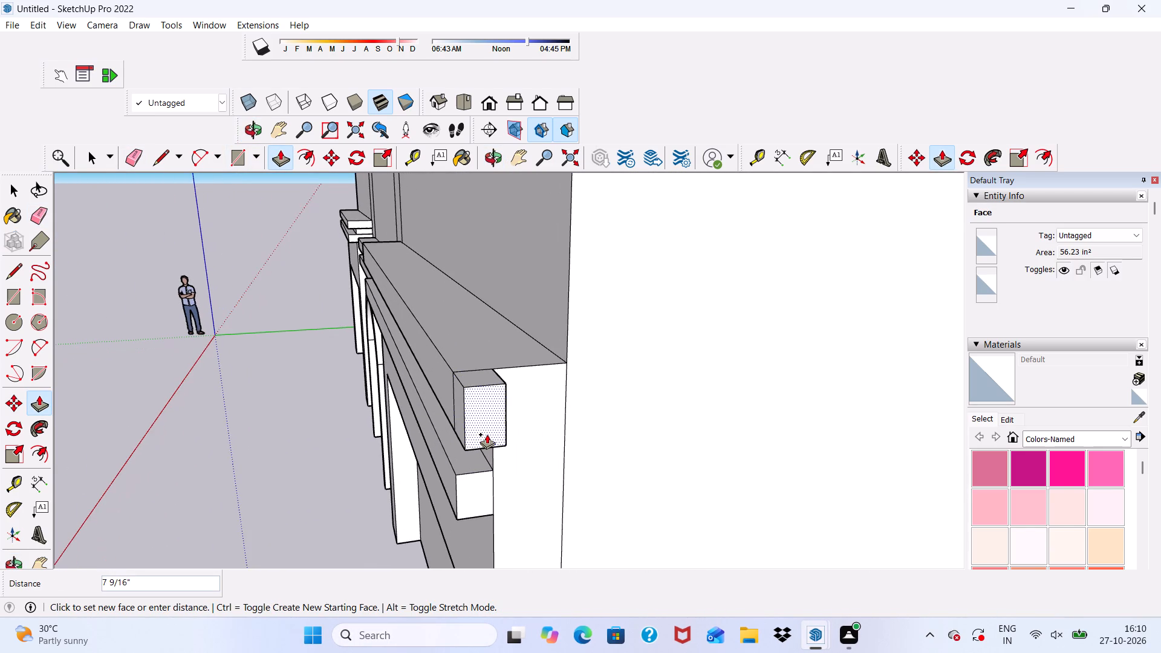
{"action": "left_click", "coordinate": [487, 421]}
Push/Pull the back of the upper band's outer end extension 1' along the building's side wall.
{"action": "middle_click_drag", "start_coordinate": [529, 403], "coordinate": [530, 403]}
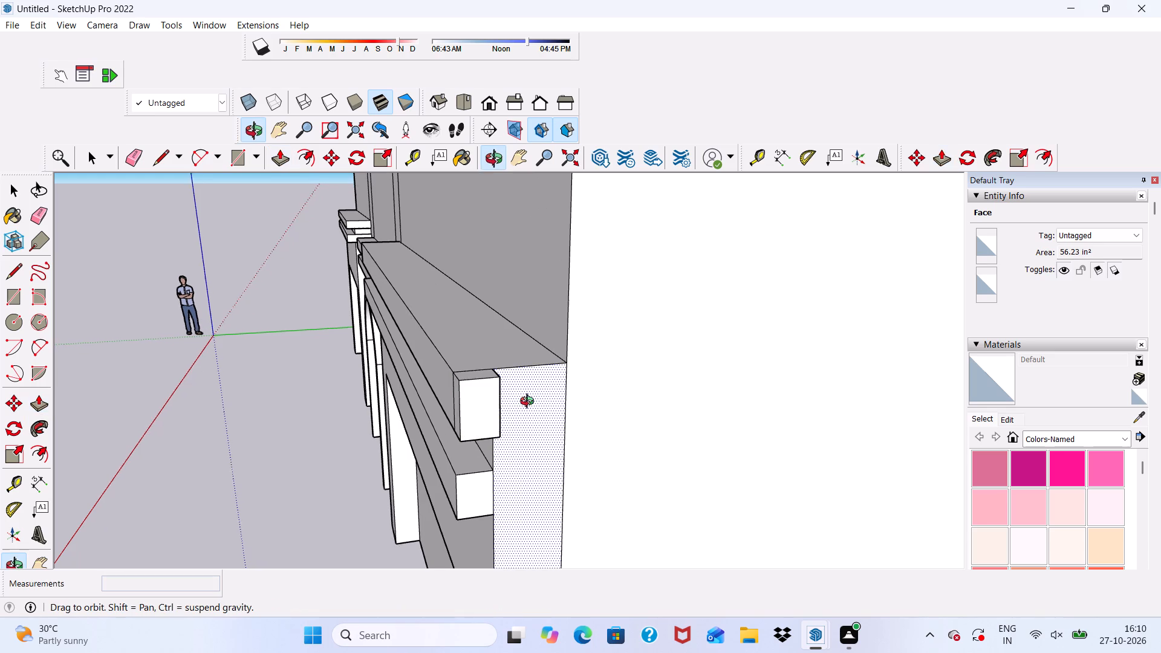
{"action": "middle_click_drag", "start_coordinate": [530, 403], "coordinate": [460, 428]}
{"action": "scroll", "coordinate": [459, 426], "scroll_direction": "up", "scroll_amount": 5}
{"action": "middle_click_drag", "start_coordinate": [544, 389], "coordinate": [475, 399]}
{"action": "scroll", "coordinate": [508, 388], "scroll_direction": "up", "scroll_amount": 5}
{"action": "left_click", "coordinate": [489, 391]}
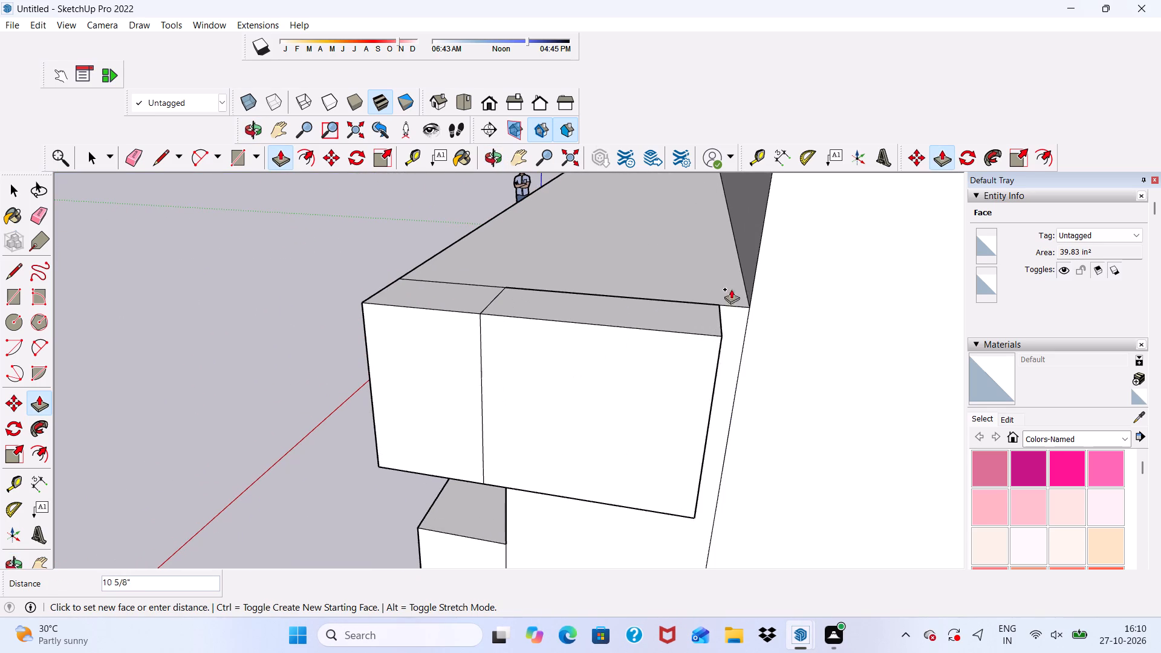
{"action": "left_click", "coordinate": [756, 267]}
Extend the outer end of the lower band about 3 1/4" past the frame's side face.
{"action": "scroll", "coordinate": [677, 266], "scroll_direction": "down", "scroll_amount": 5}
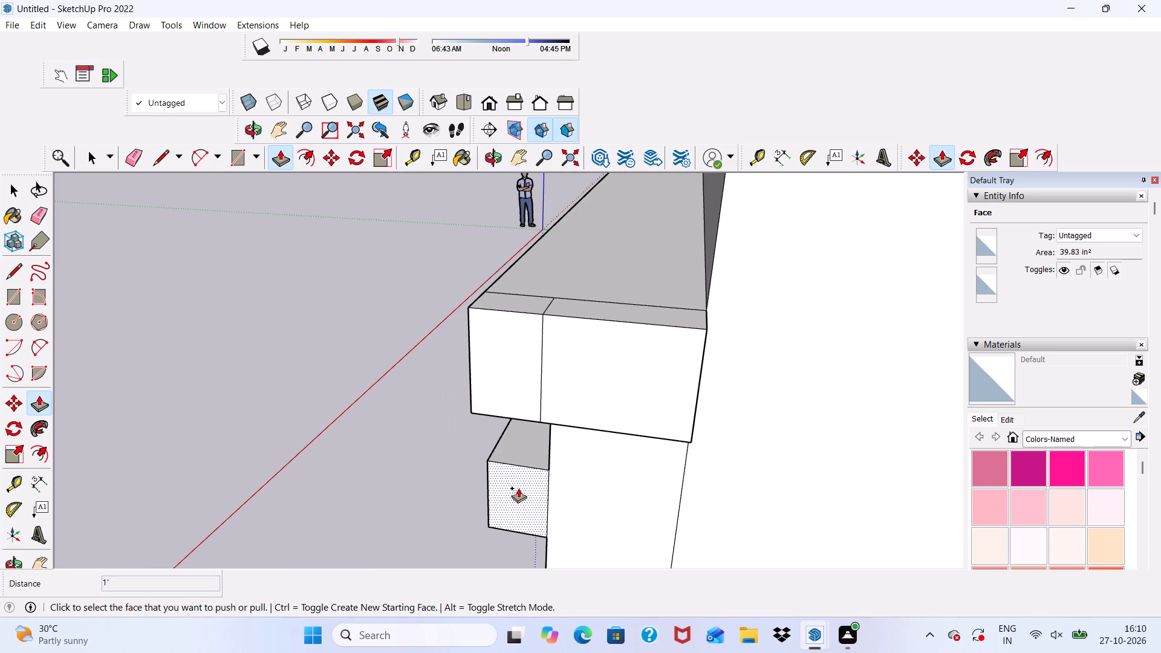
{"action": "left_click", "coordinate": [521, 484]}
{"action": "left_click", "coordinate": [515, 505]}
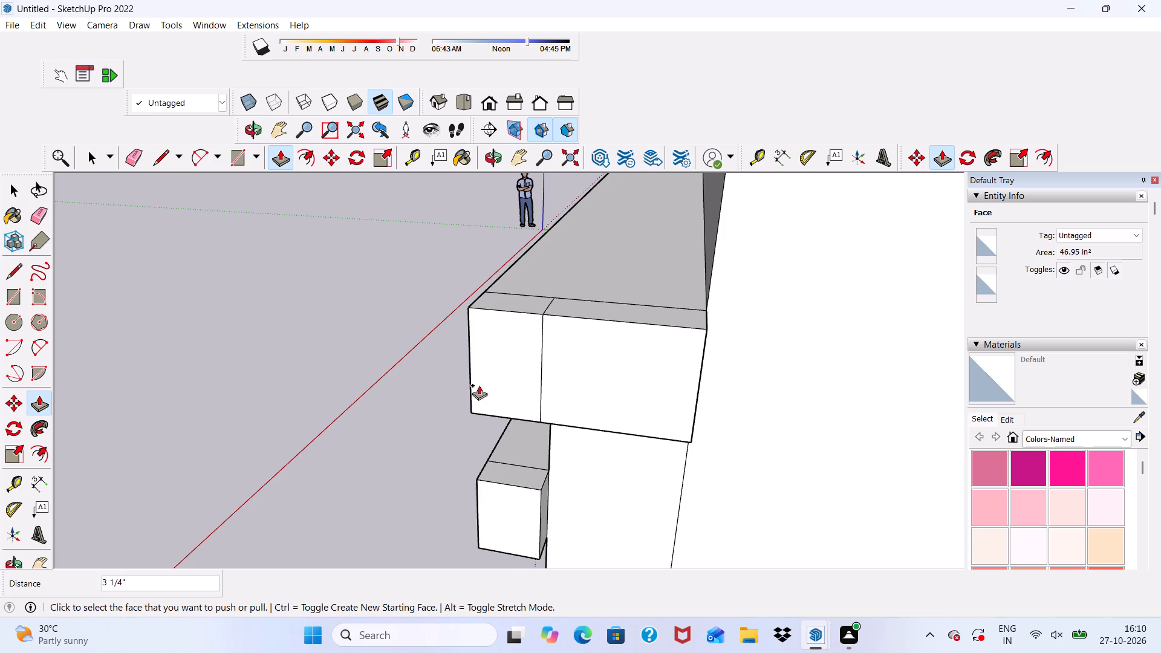
Push/Pull the back of the lower band's outer end extension 1', in line with the upper band's return.
{"action": "scroll", "coordinate": [479, 385], "scroll_direction": "down", "scroll_amount": 4}
{"action": "scroll", "coordinate": [515, 480], "scroll_direction": "up", "scroll_amount": 14}
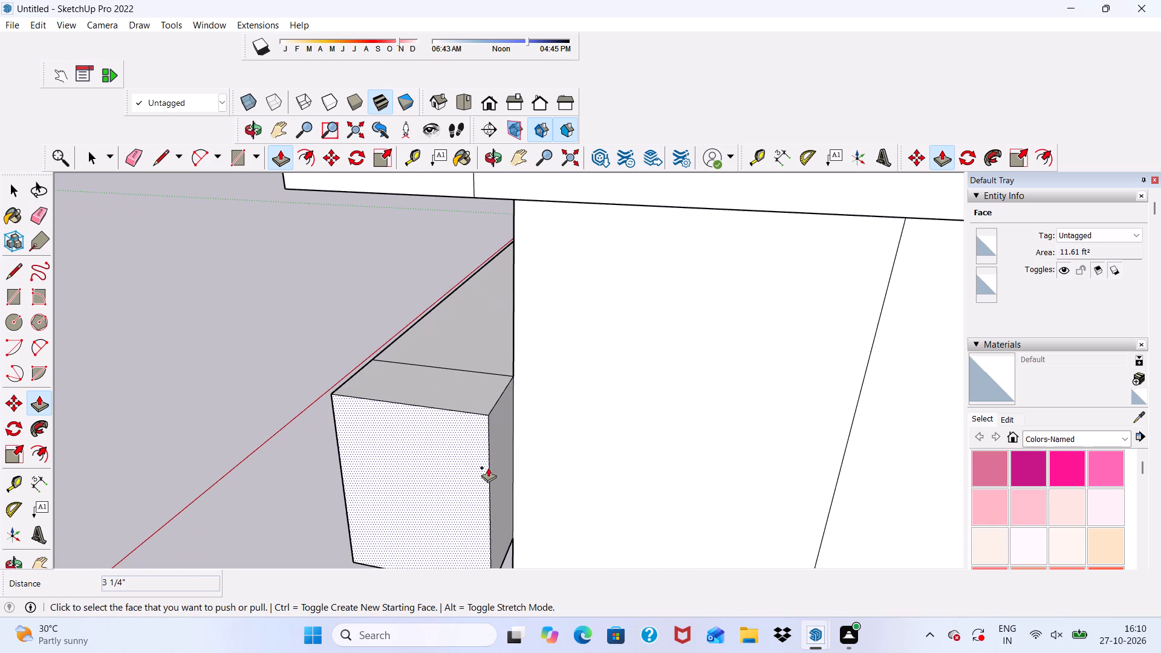
{"action": "left_click", "coordinate": [498, 466]}
{"action": "scroll", "coordinate": [658, 349], "scroll_direction": "down", "scroll_amount": 5}
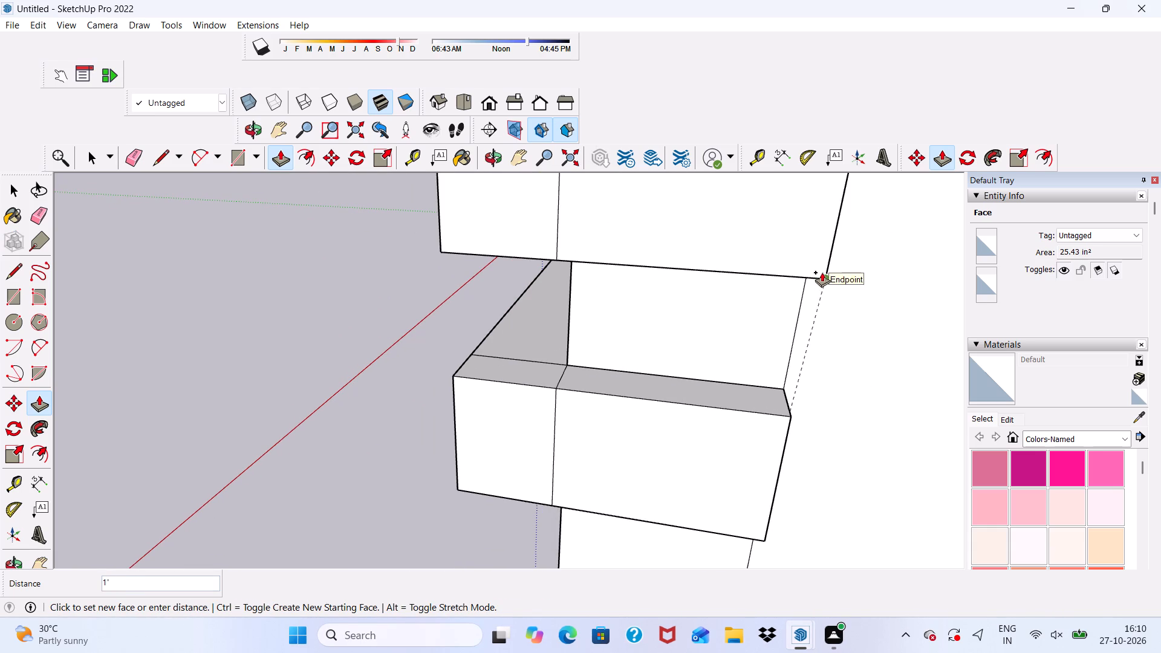
{"action": "left_click", "coordinate": [822, 272]}
Erase the leftover seam edges on the top, end and front faces of the lower band's wrapped outer corner.
{"action": "scroll", "coordinate": [693, 321], "scroll_direction": "down", "scroll_amount": 4}
{"action": "middle_click_drag", "start_coordinate": [622, 377], "coordinate": [720, 320]}
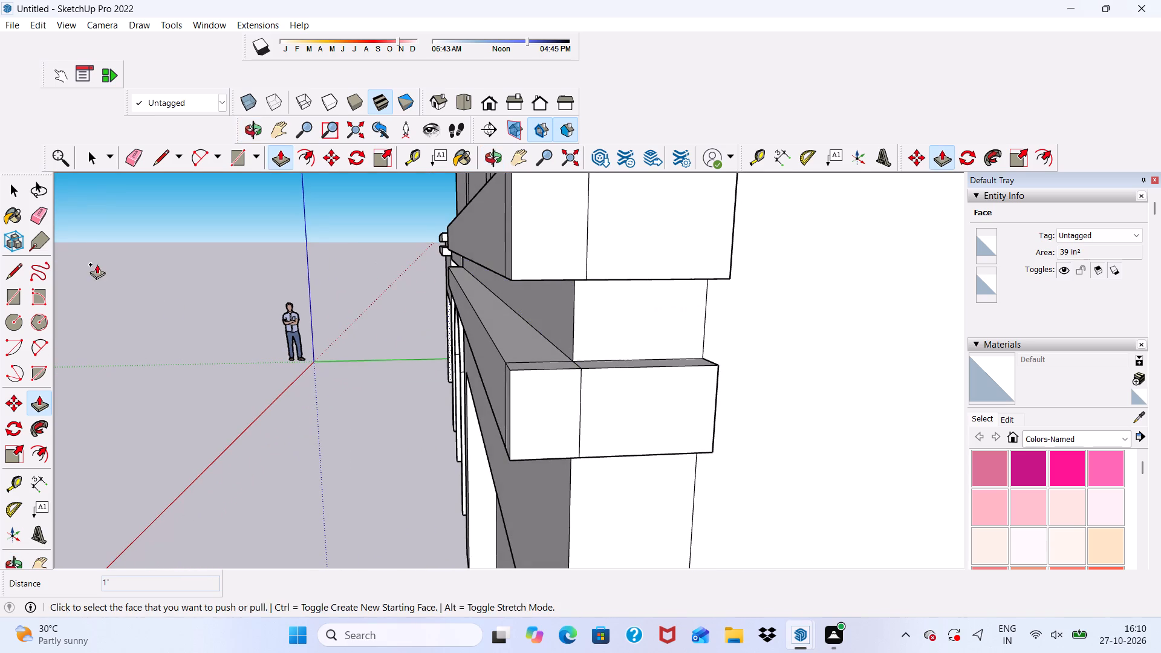
{"action": "left_click", "coordinate": [137, 155]}
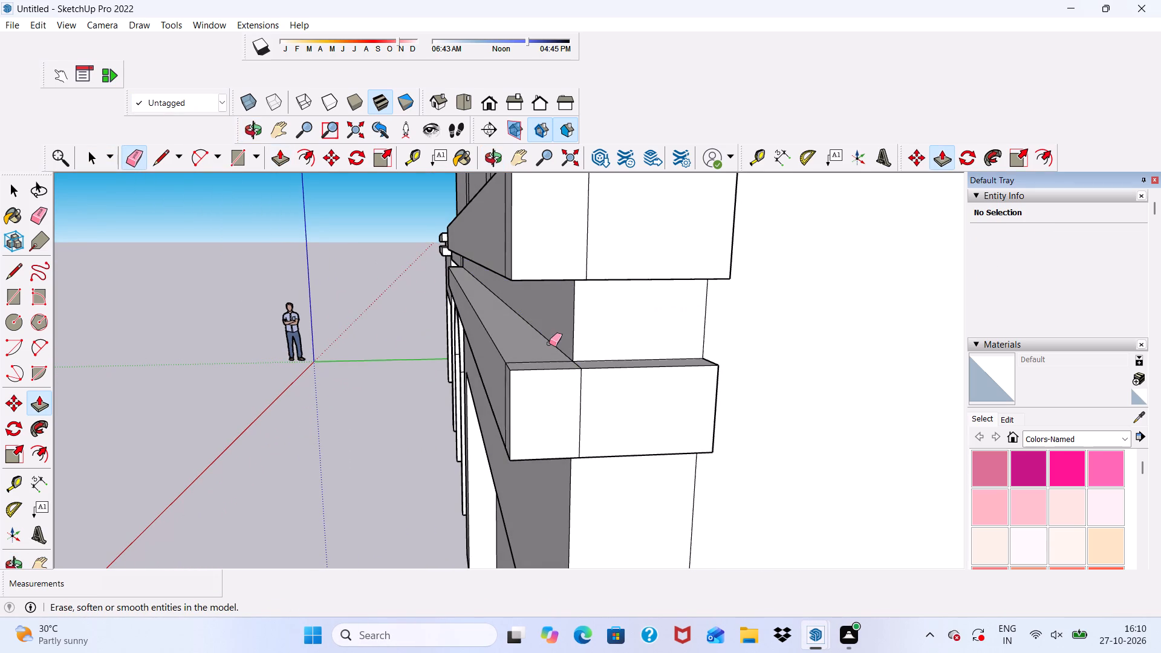
{"action": "middle_click_drag", "start_coordinate": [549, 343], "coordinate": [555, 392]}
{"action": "scroll", "coordinate": [550, 383], "scroll_direction": "up", "scroll_amount": 4}
{"action": "left_click_drag", "start_coordinate": [527, 350], "coordinate": [527, 356]}
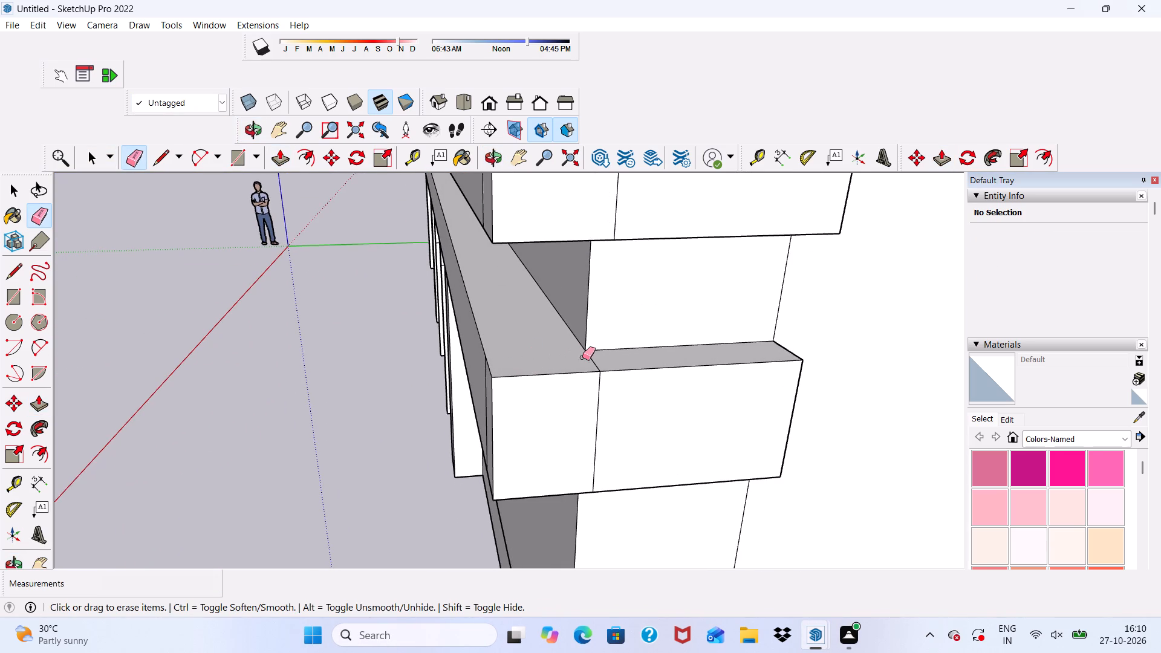
{"action": "left_click_drag", "start_coordinate": [585, 359], "coordinate": [600, 361]}
{"action": "left_click_drag", "start_coordinate": [602, 400], "coordinate": [594, 409]}
{"action": "middle_click_drag", "start_coordinate": [580, 408], "coordinate": [700, 331]}
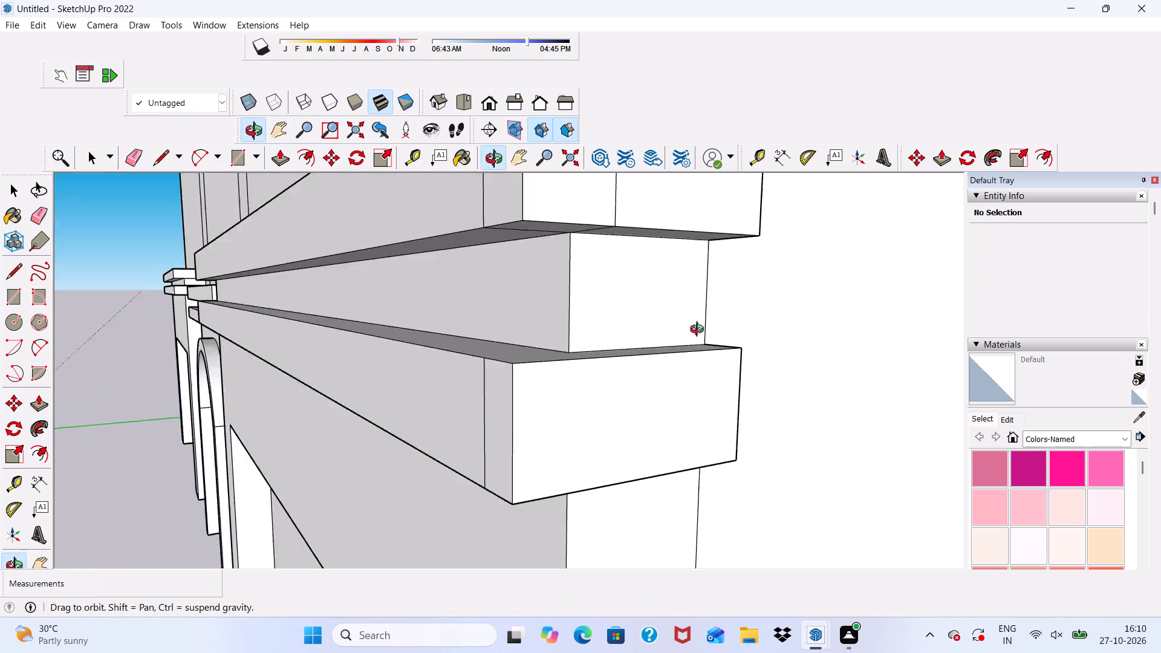
{"action": "middle_click_drag", "start_coordinate": [700, 331], "coordinate": [762, 330]}
{"action": "scroll", "coordinate": [518, 432], "scroll_direction": "down", "scroll_amount": 1}
{"action": "left_click_drag", "start_coordinate": [480, 408], "coordinate": [505, 430]}
Erase the leftover seam edges on the undersides of the lower and upper bands at the wrapped outer corner.
{"action": "middle_click_drag", "start_coordinate": [506, 430], "coordinate": [558, 217]}
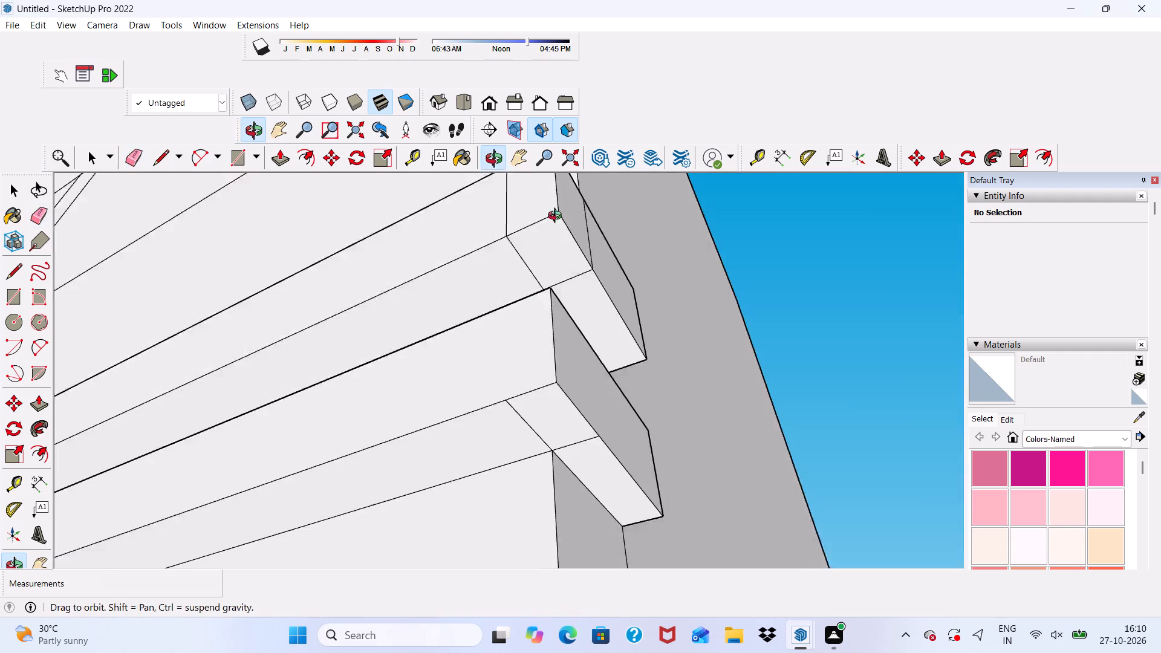
{"action": "middle_click_drag", "start_coordinate": [558, 217], "coordinate": [564, 219]}
{"action": "left_click_drag", "start_coordinate": [537, 419], "coordinate": [524, 436]}
{"action": "left_click_drag", "start_coordinate": [584, 443], "coordinate": [585, 449]}
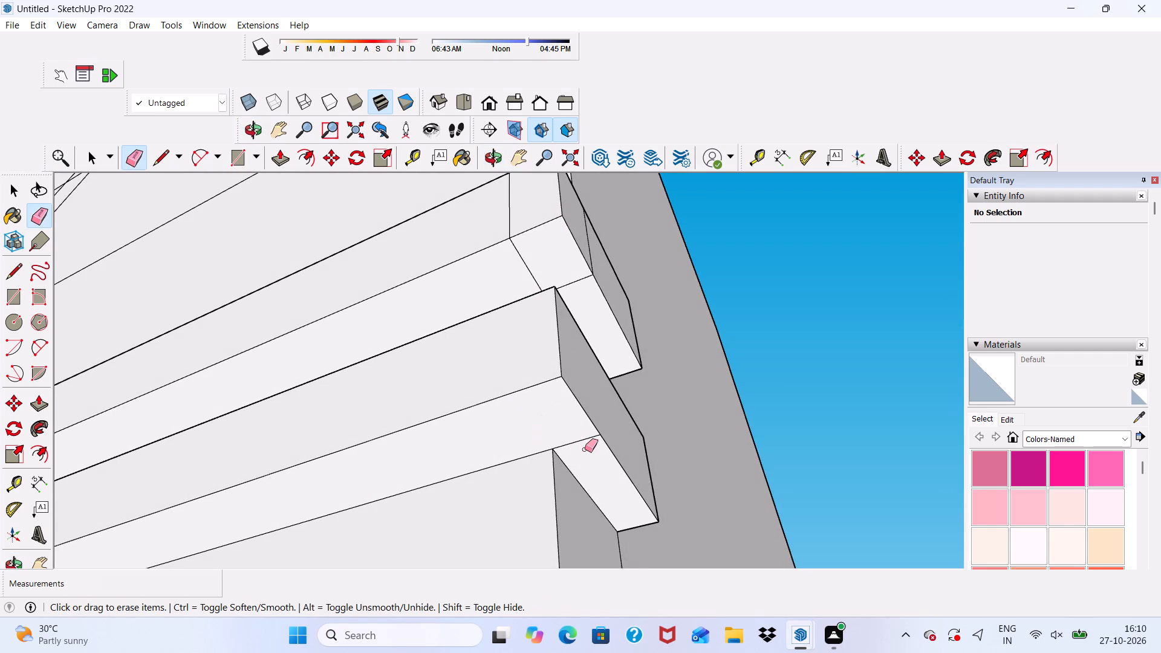
{"action": "scroll", "coordinate": [551, 446], "scroll_direction": "up", "scroll_amount": 5}
{"action": "left_click_drag", "start_coordinate": [570, 437], "coordinate": [585, 450]}
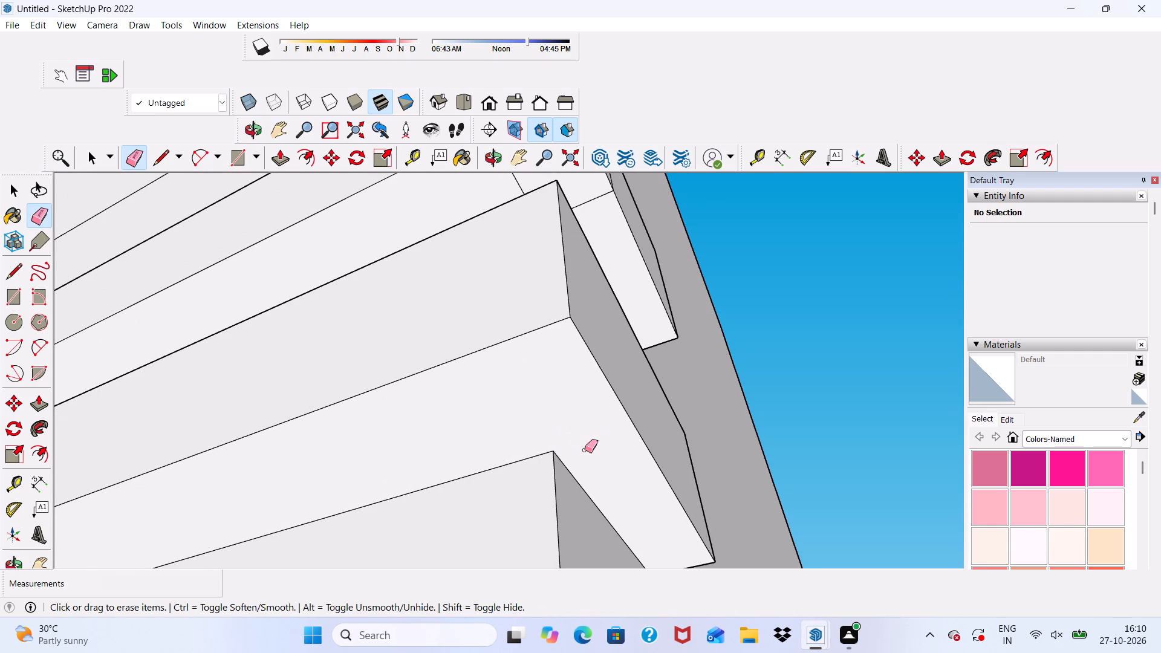
{"action": "scroll", "coordinate": [558, 390], "scroll_direction": "down", "scroll_amount": 6}
{"action": "scroll", "coordinate": [526, 275], "scroll_direction": "up", "scroll_amount": 6}
{"action": "left_click_drag", "start_coordinate": [544, 220], "coordinate": [517, 237]}
{"action": "left_click_drag", "start_coordinate": [619, 244], "coordinate": [625, 255]}
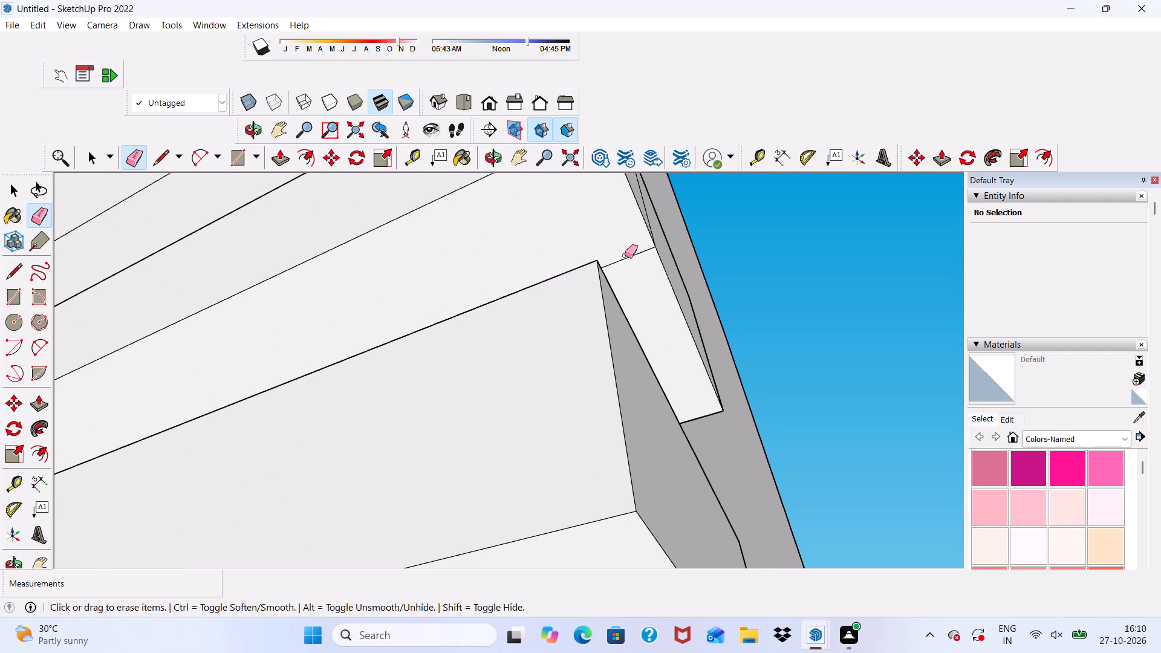
{"action": "left_click_drag", "start_coordinate": [625, 255], "coordinate": [633, 280]}
Erase the leftover seam edges on the end, front and top faces of the upper band's wrapped outer corner.
{"action": "scroll", "coordinate": [633, 280], "scroll_direction": "down", "scroll_amount": 1}
{"action": "middle_click_drag", "start_coordinate": [633, 280], "coordinate": [568, 448]}
{"action": "scroll", "coordinate": [562, 440], "scroll_direction": "down", "scroll_amount": 1}
{"action": "left_click_drag", "start_coordinate": [625, 289], "coordinate": [620, 294]}
{"action": "scroll", "coordinate": [462, 305], "scroll_direction": "up", "scroll_amount": 3}
{"action": "left_click_drag", "start_coordinate": [462, 279], "coordinate": [418, 311]}
{"action": "scroll", "coordinate": [502, 273], "scroll_direction": "down", "scroll_amount": 4}
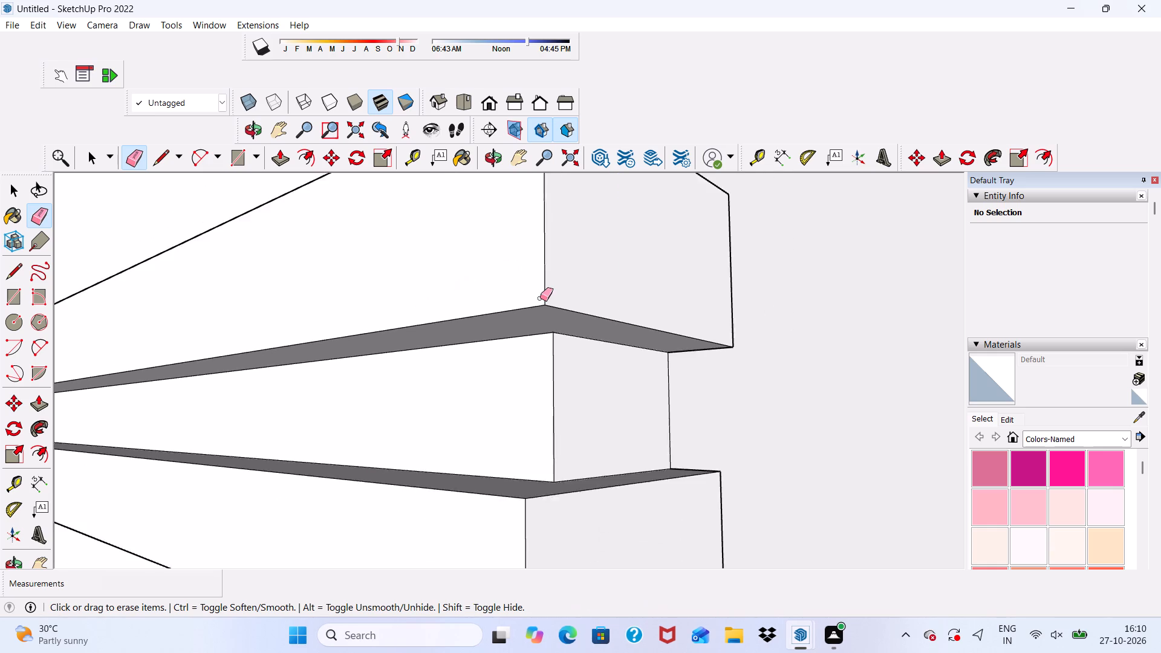
{"action": "scroll", "coordinate": [540, 298], "scroll_direction": "down", "scroll_amount": 5}
{"action": "middle_click_drag", "start_coordinate": [544, 268], "coordinate": [530, 486]}
{"action": "scroll", "coordinate": [531, 486], "scroll_direction": "down", "scroll_amount": 1}
{"action": "scroll", "coordinate": [527, 301], "scroll_direction": "up", "scroll_amount": 3}
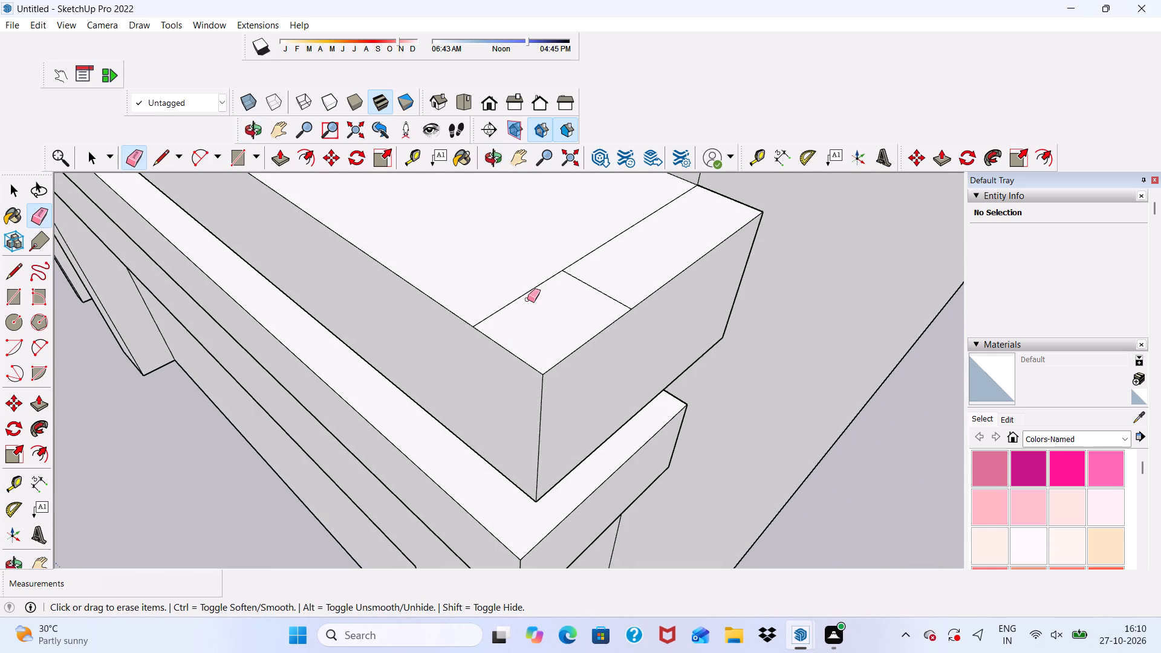
{"action": "left_click_drag", "start_coordinate": [538, 281], "coordinate": [590, 256]}
{"action": "left_click_drag", "start_coordinate": [590, 256], "coordinate": [593, 244]}
{"action": "left_click", "coordinate": [593, 244]}
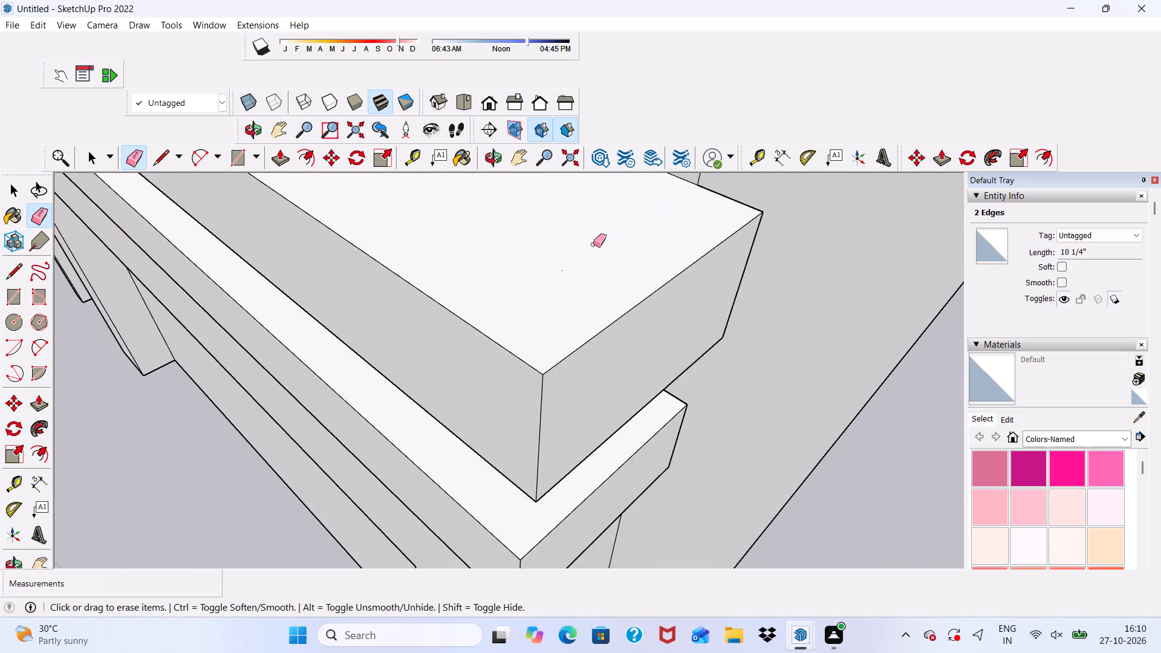
Examine the finished bands, both ground-floor frames and the arched-door surround from several angles.
{"action": "scroll", "coordinate": [593, 244], "scroll_direction": "down", "scroll_amount": 12}
{"action": "scroll", "coordinate": [590, 356], "scroll_direction": "up", "scroll_amount": 1}
{"action": "middle_click_drag", "start_coordinate": [590, 356], "coordinate": [739, 184]}
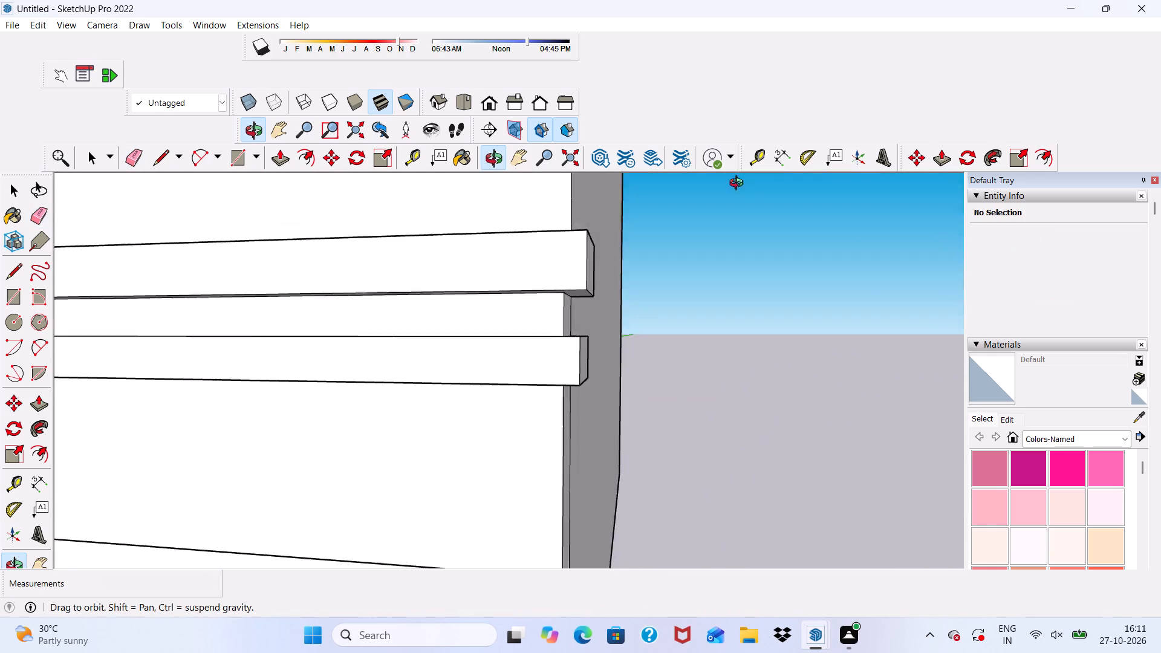
{"action": "middle_click_drag", "start_coordinate": [739, 184], "coordinate": [739, 224]}
{"action": "key", "text": "space"}
{"action": "scroll", "coordinate": [725, 235], "scroll_direction": "down", "scroll_amount": 12}
{"action": "middle_click_drag", "start_coordinate": [681, 299], "coordinate": [681, 232]}
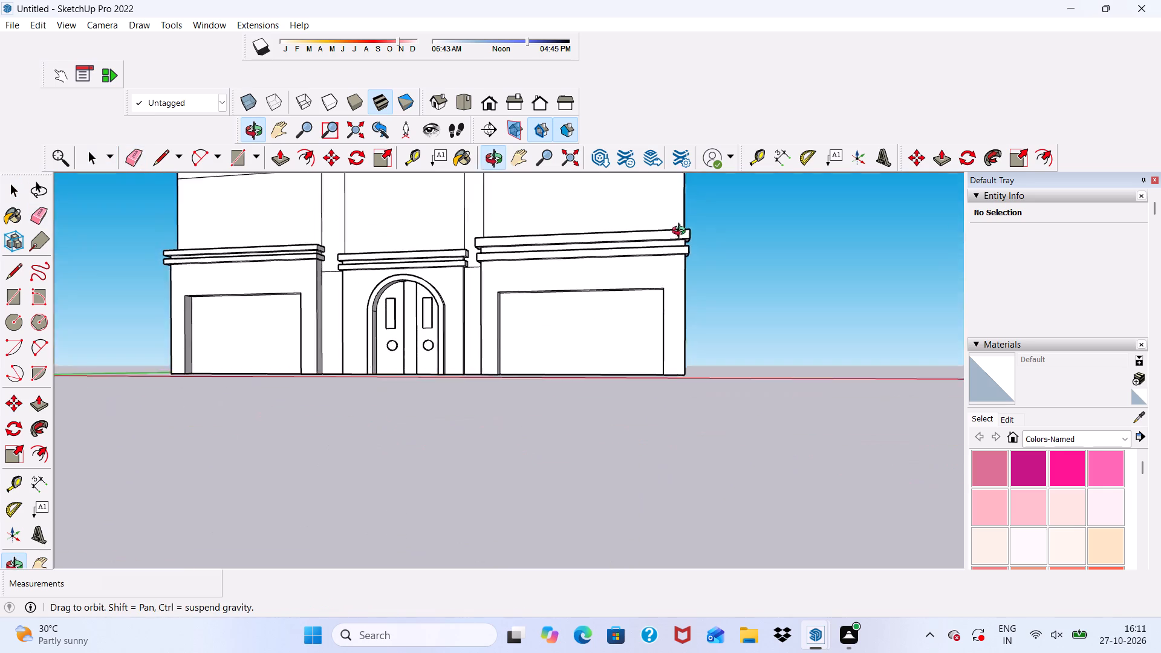
{"action": "middle_click_drag", "start_coordinate": [681, 232], "coordinate": [723, 238]}
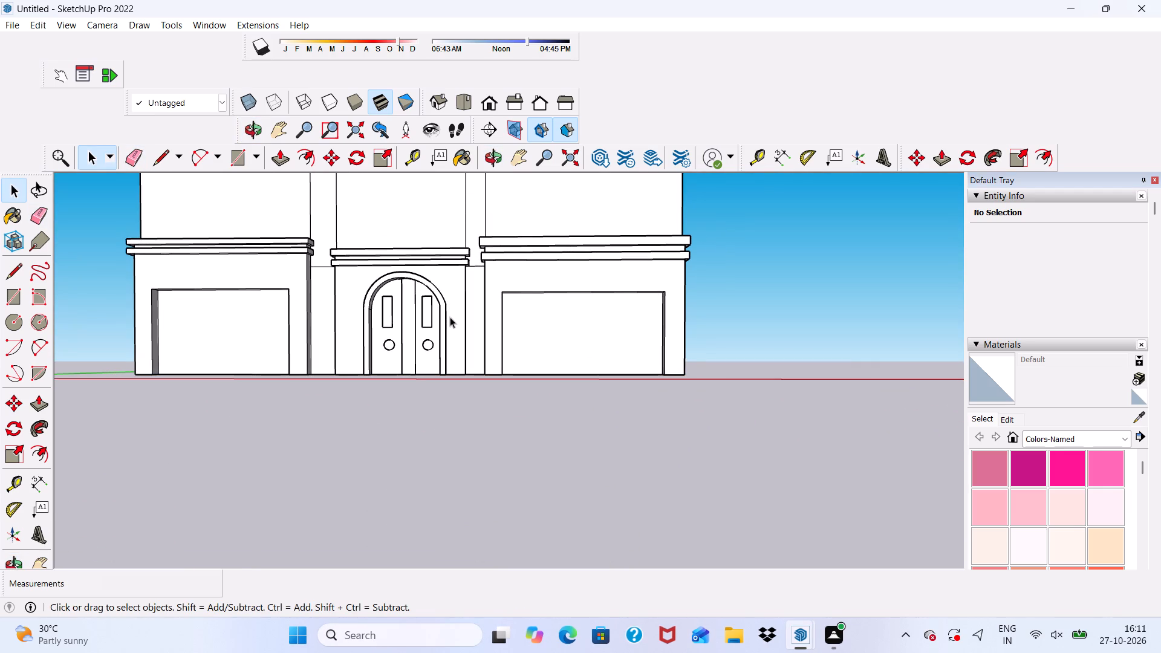
{"action": "middle_click_drag", "start_coordinate": [450, 317], "coordinate": [360, 334]}
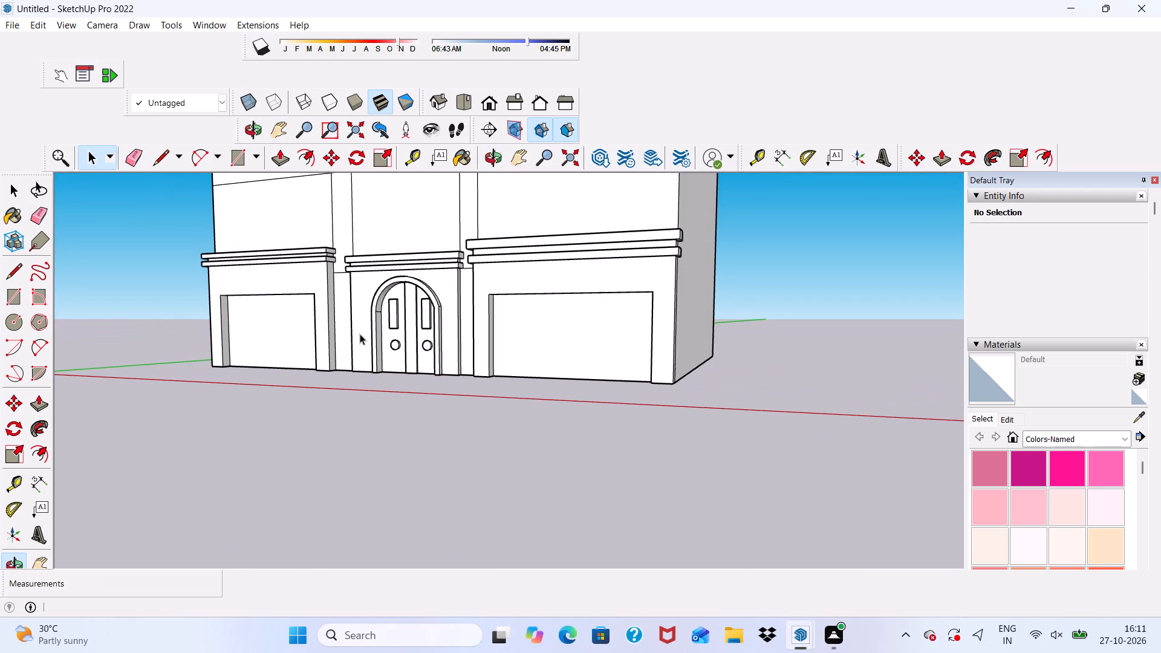
{"action": "scroll", "coordinate": [358, 334], "scroll_direction": "up", "scroll_amount": 6}
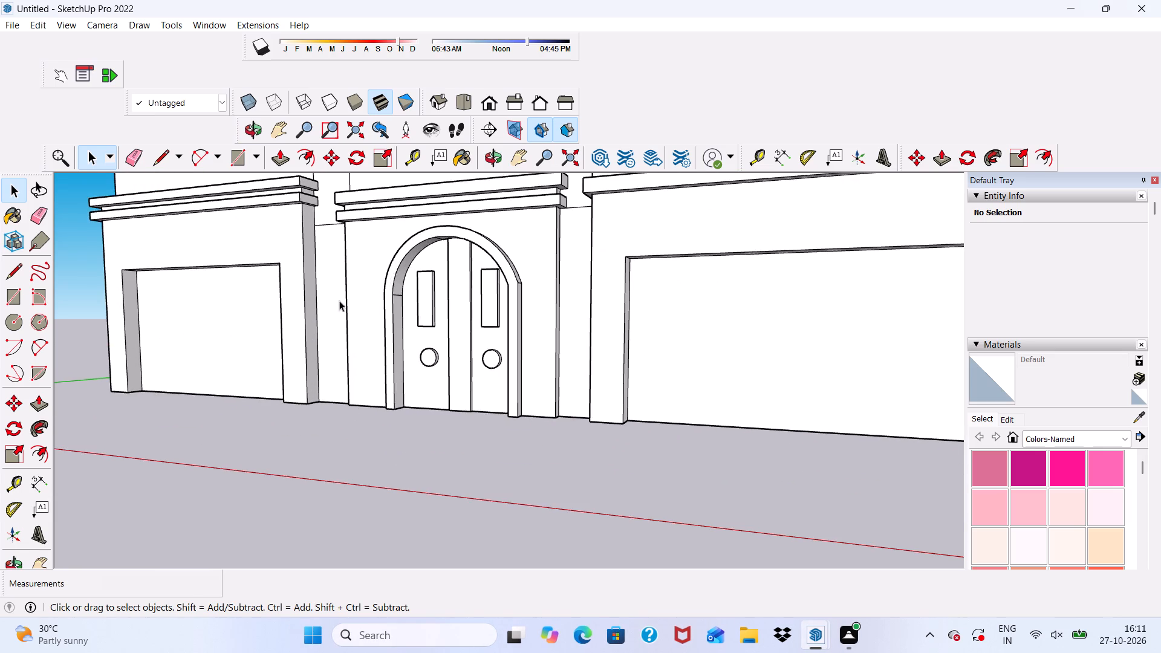
{"action": "scroll", "coordinate": [589, 328], "scroll_direction": "down", "scroll_amount": 1}
{"action": "middle_click_drag", "start_coordinate": [703, 346], "coordinate": [836, 336]}
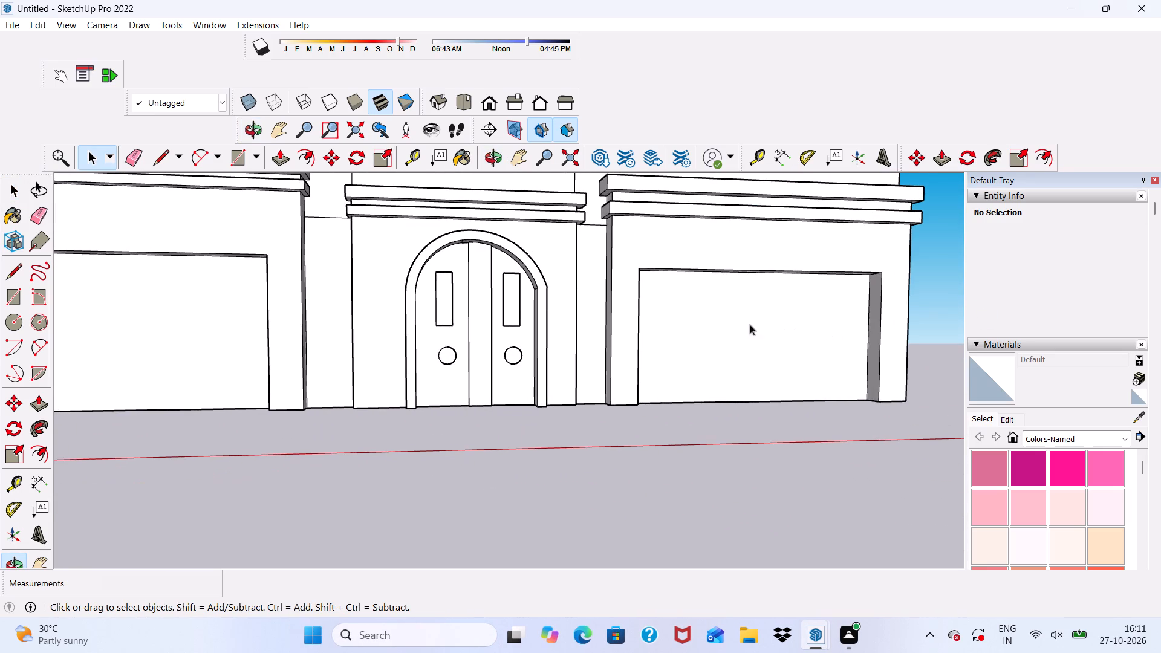
{"action": "middle_click_drag", "start_coordinate": [725, 328], "coordinate": [708, 267]}
{"action": "scroll", "coordinate": [708, 267], "scroll_direction": "up", "scroll_amount": 8}
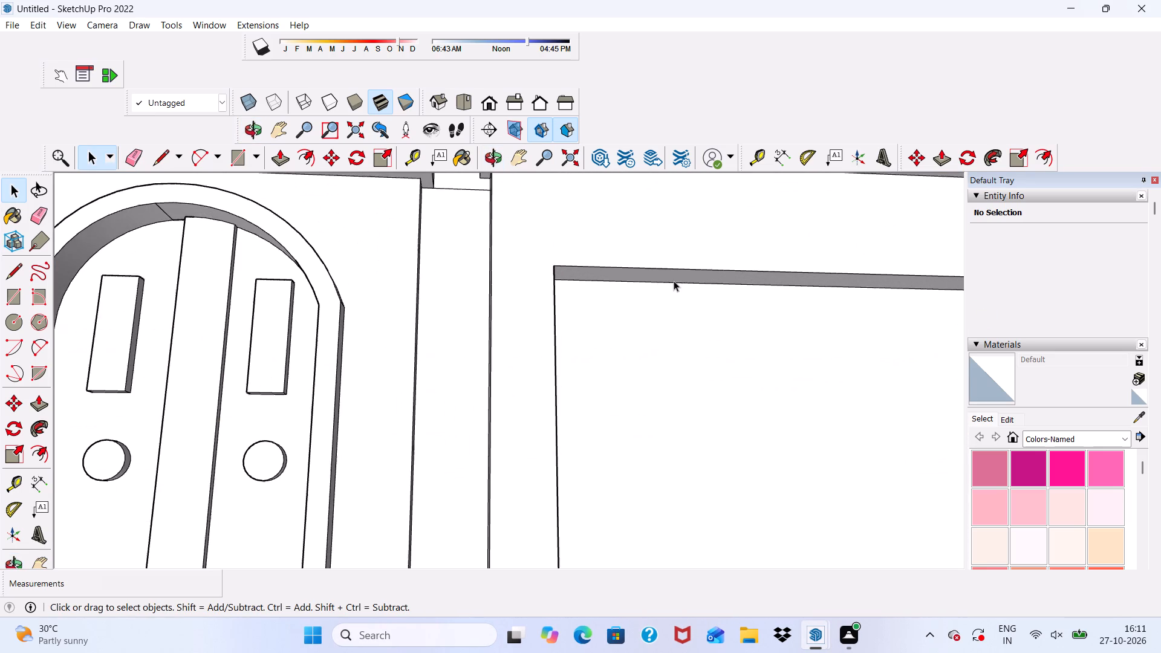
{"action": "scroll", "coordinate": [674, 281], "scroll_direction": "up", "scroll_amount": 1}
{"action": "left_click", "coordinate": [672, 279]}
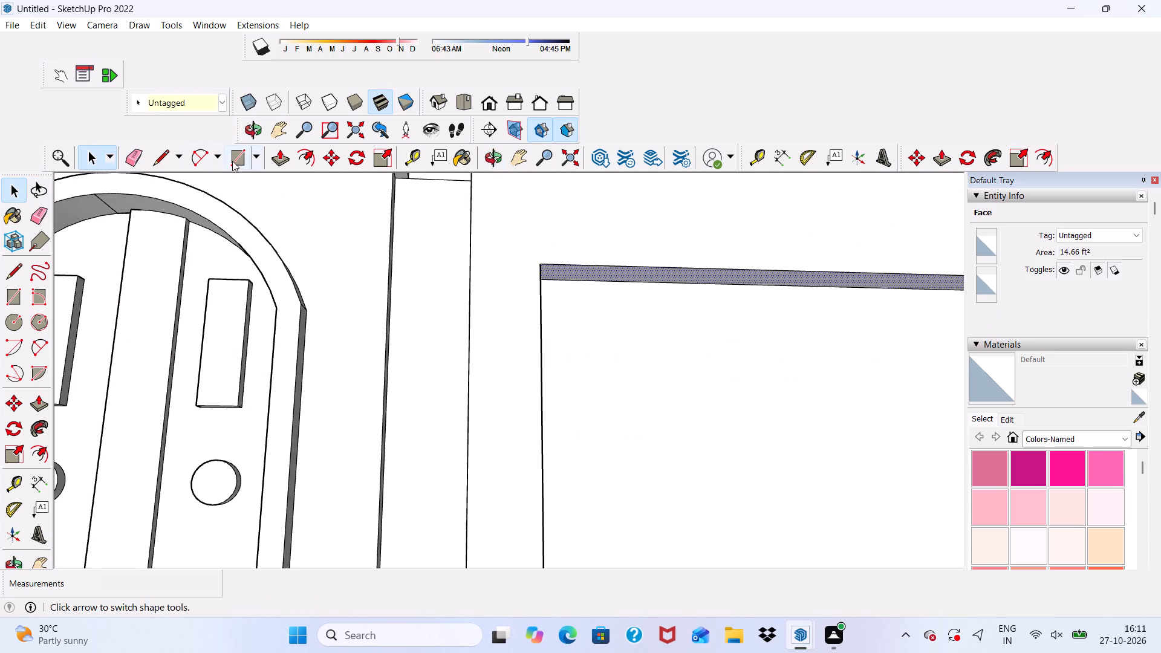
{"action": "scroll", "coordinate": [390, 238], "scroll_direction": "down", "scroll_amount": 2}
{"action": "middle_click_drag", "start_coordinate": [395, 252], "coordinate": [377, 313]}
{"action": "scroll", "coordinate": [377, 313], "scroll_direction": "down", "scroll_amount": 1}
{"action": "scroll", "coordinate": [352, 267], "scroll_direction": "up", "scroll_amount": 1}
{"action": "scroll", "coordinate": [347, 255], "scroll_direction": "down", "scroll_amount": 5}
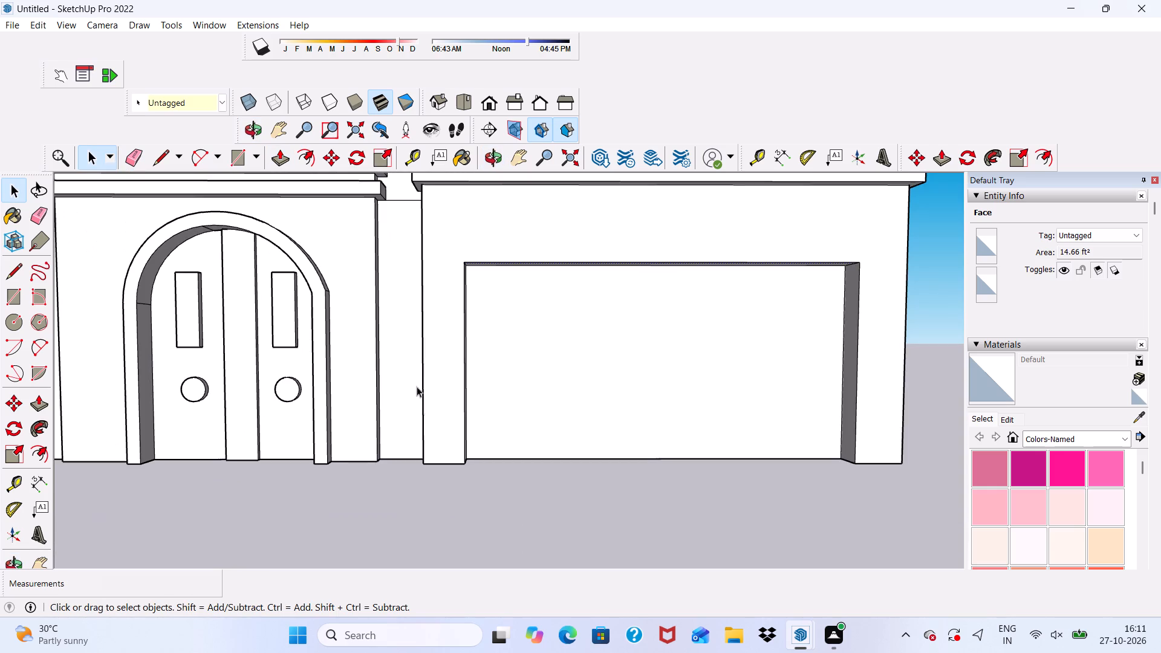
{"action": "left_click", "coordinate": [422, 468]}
Push/Pull the left inner side face of the right ground-floor frame about 6 15/16" into the opening.
{"action": "scroll", "coordinate": [415, 300], "scroll_direction": "down", "scroll_amount": 6}
{"action": "middle_click", "coordinate": [430, 323]}
{"action": "scroll", "coordinate": [427, 307], "scroll_direction": "up", "scroll_amount": 1}
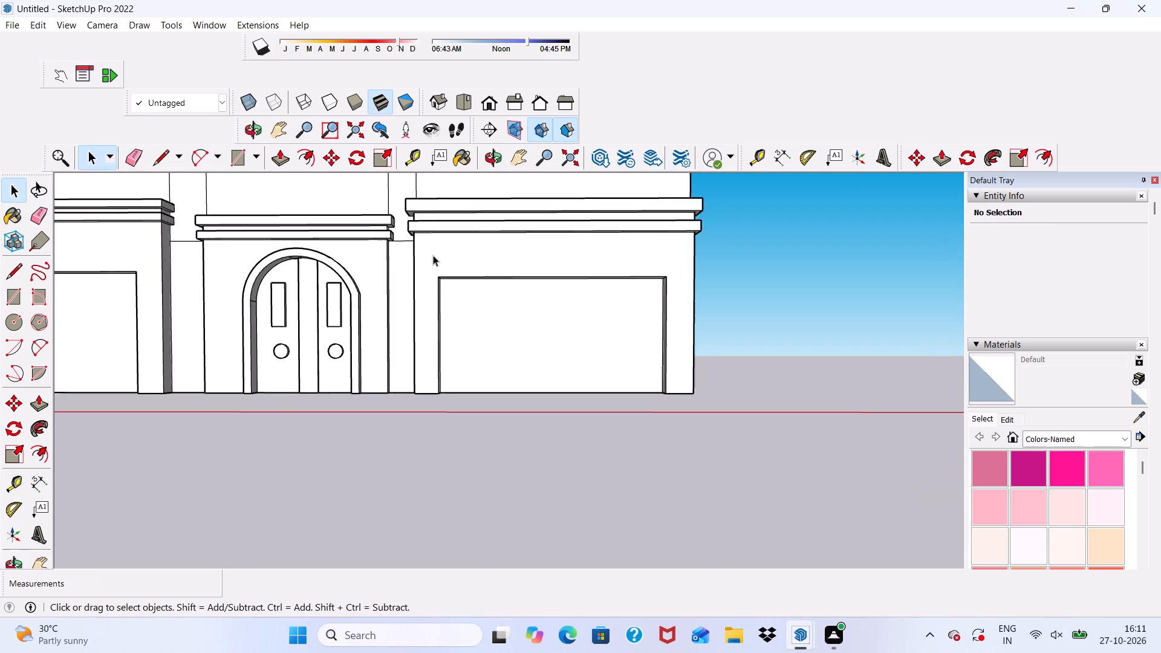
{"action": "scroll", "coordinate": [433, 255], "scroll_direction": "down", "scroll_amount": 8}
{"action": "middle_click_drag", "start_coordinate": [588, 352], "coordinate": [587, 331]}
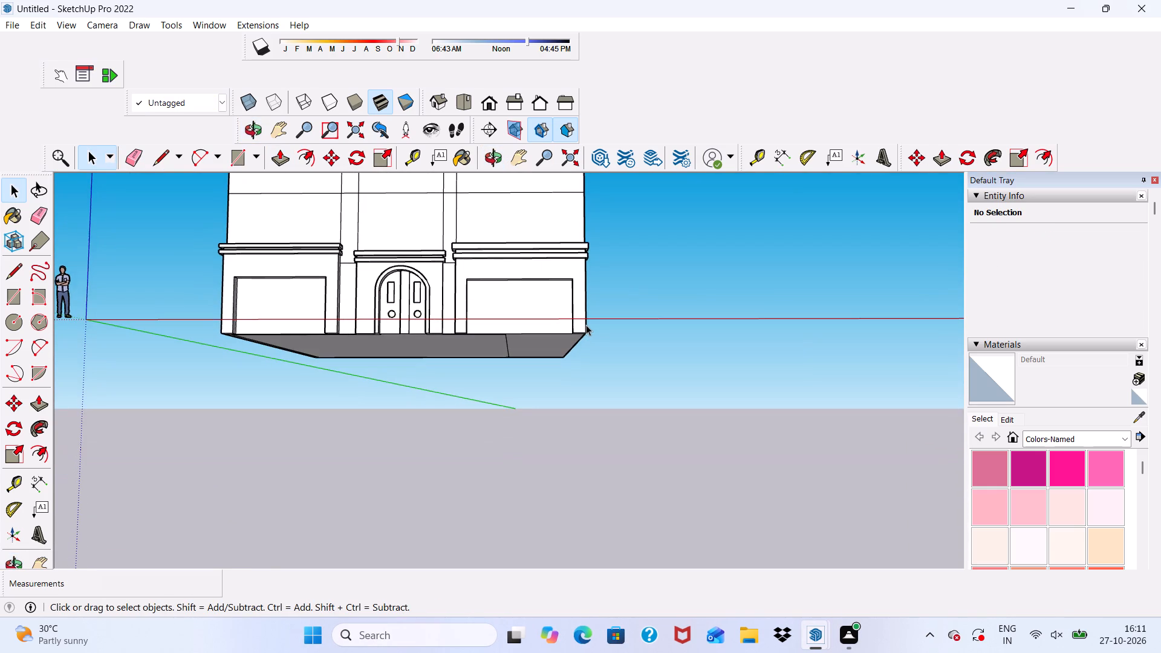
{"action": "middle_click_drag", "start_coordinate": [586, 325], "coordinate": [453, 358]}
{"action": "scroll", "coordinate": [458, 325], "scroll_direction": "up", "scroll_amount": 2}
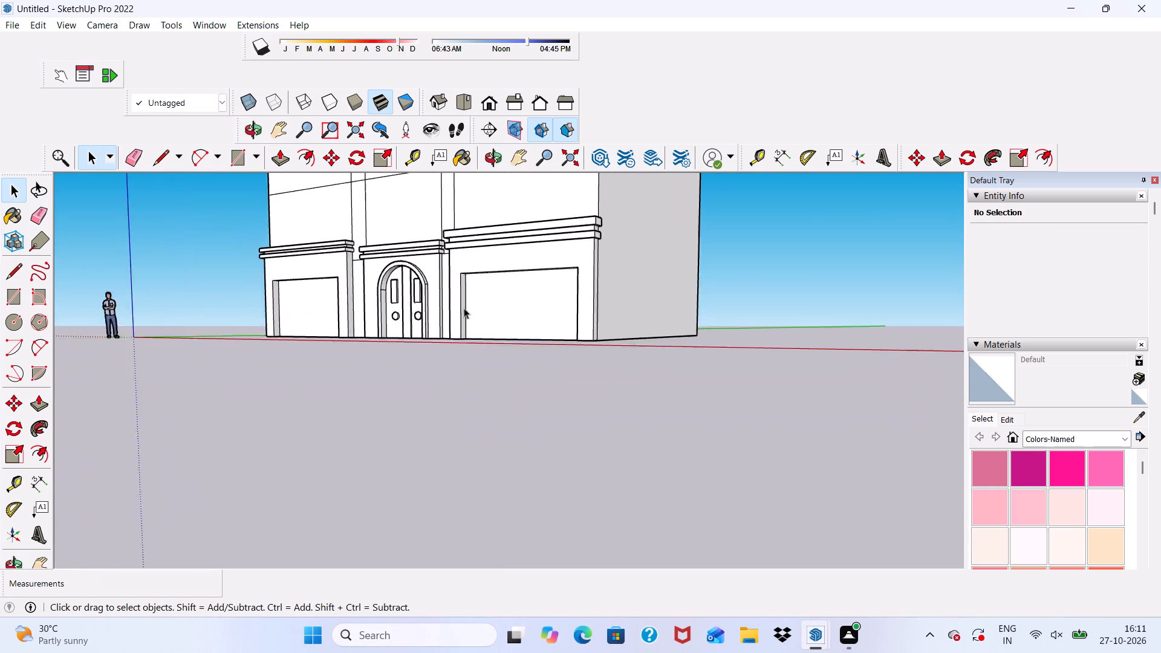
{"action": "scroll", "coordinate": [464, 308], "scroll_direction": "up", "scroll_amount": 13}
{"action": "left_click", "coordinate": [437, 287]}
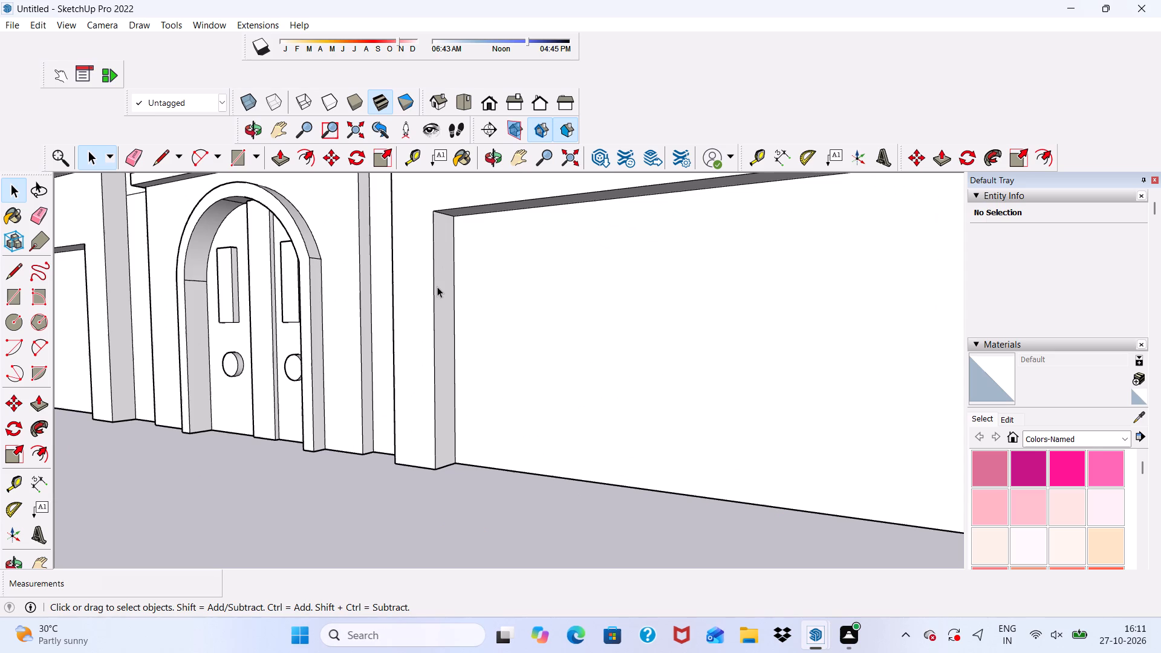
{"action": "scroll", "coordinate": [437, 287], "scroll_direction": "down", "scroll_amount": 11}
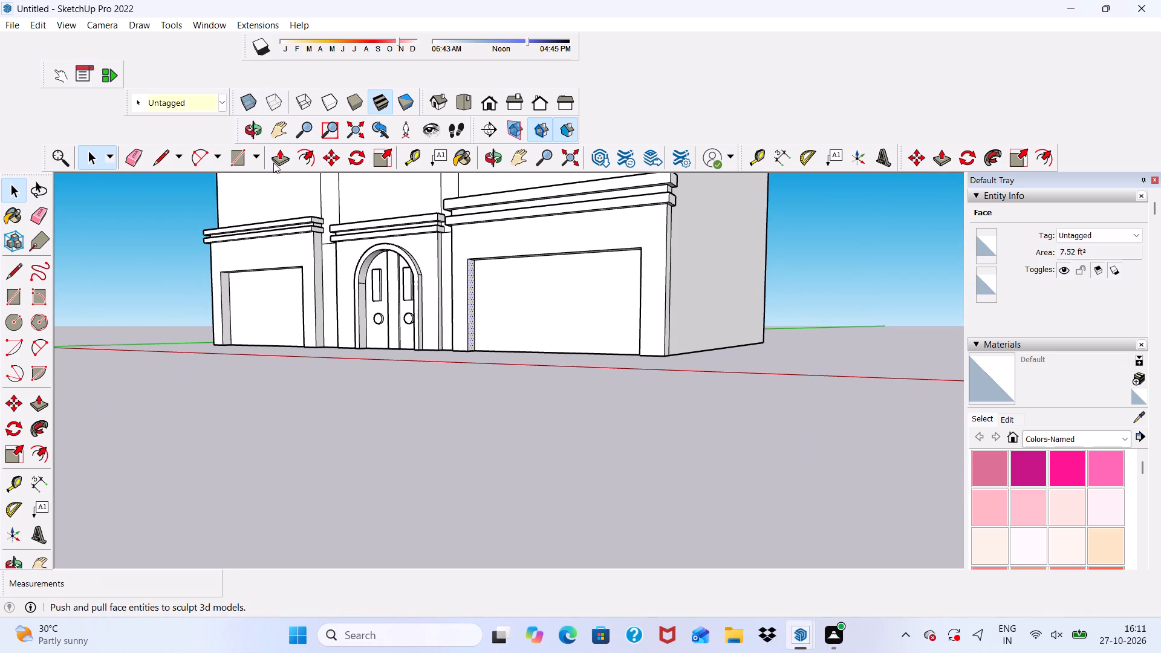
{"action": "left_click", "coordinate": [282, 160]}
{"action": "scroll", "coordinate": [455, 328], "scroll_direction": "up", "scroll_amount": 3}
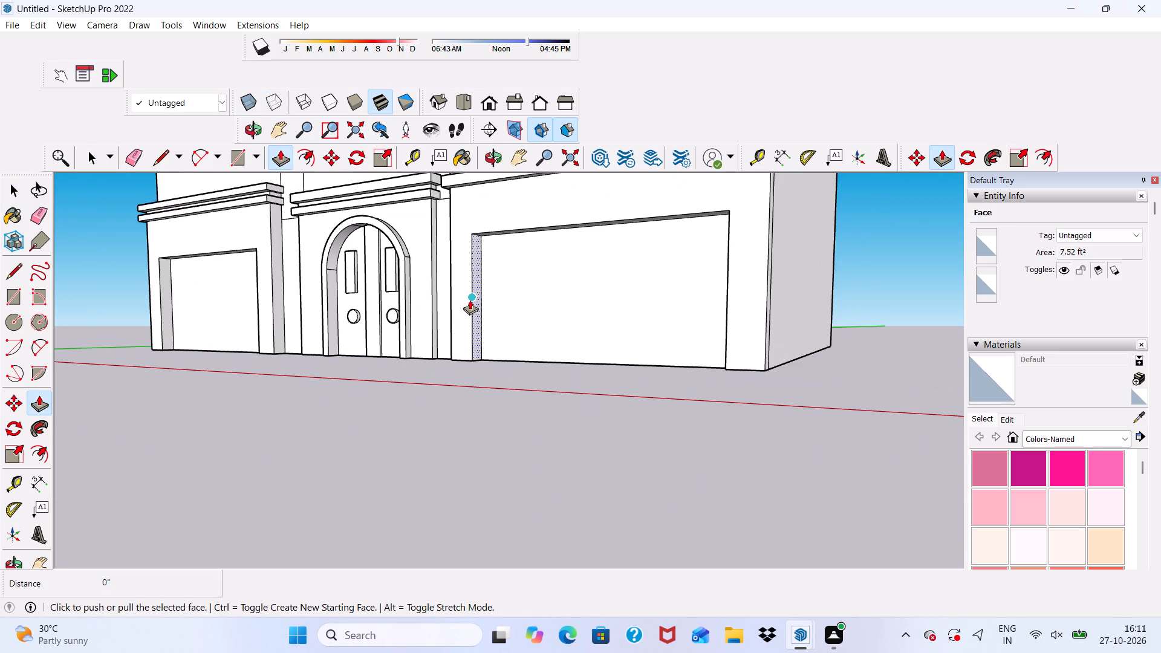
{"action": "left_click", "coordinate": [470, 299]}
{"action": "left_click", "coordinate": [480, 295]}
Push/Pull the right inner side face of the right ground-floor frame about 6 3/4" into the opening.
{"action": "scroll", "coordinate": [428, 291], "scroll_direction": "down", "scroll_amount": 5}
{"action": "middle_click_drag", "start_coordinate": [428, 309], "coordinate": [542, 303]}
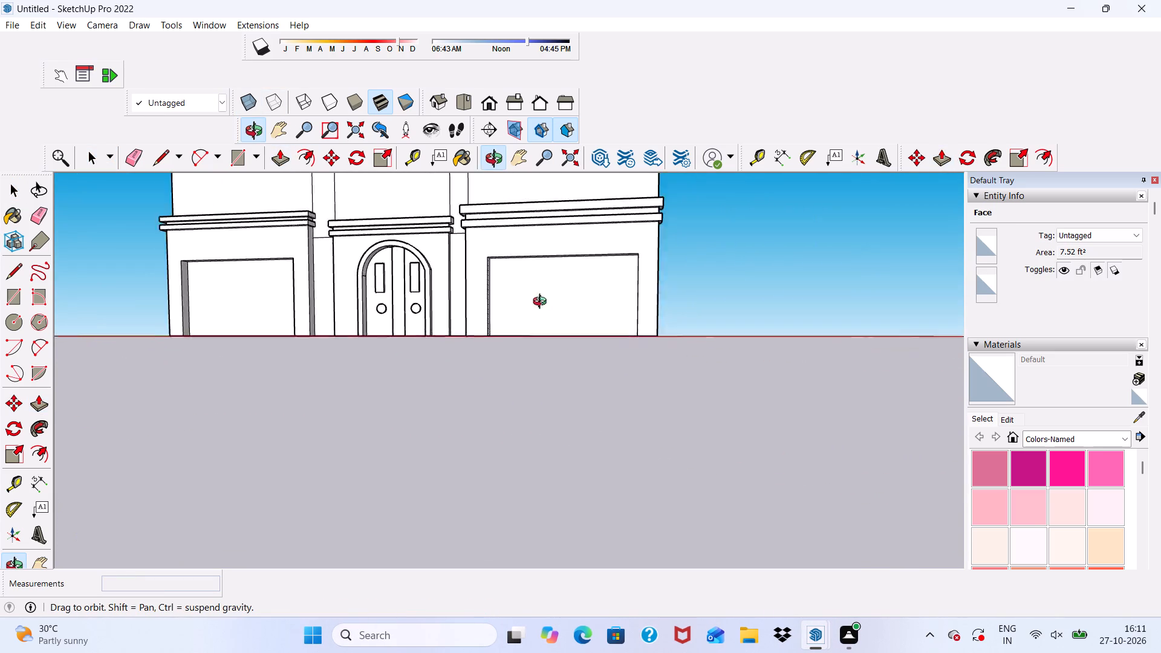
{"action": "middle_click_drag", "start_coordinate": [542, 303], "coordinate": [577, 298]}
{"action": "scroll", "coordinate": [624, 293], "scroll_direction": "up", "scroll_amount": 4}
{"action": "scroll", "coordinate": [625, 292], "scroll_direction": "down", "scroll_amount": 3}
{"action": "middle_click_drag", "start_coordinate": [625, 292], "coordinate": [684, 297]}
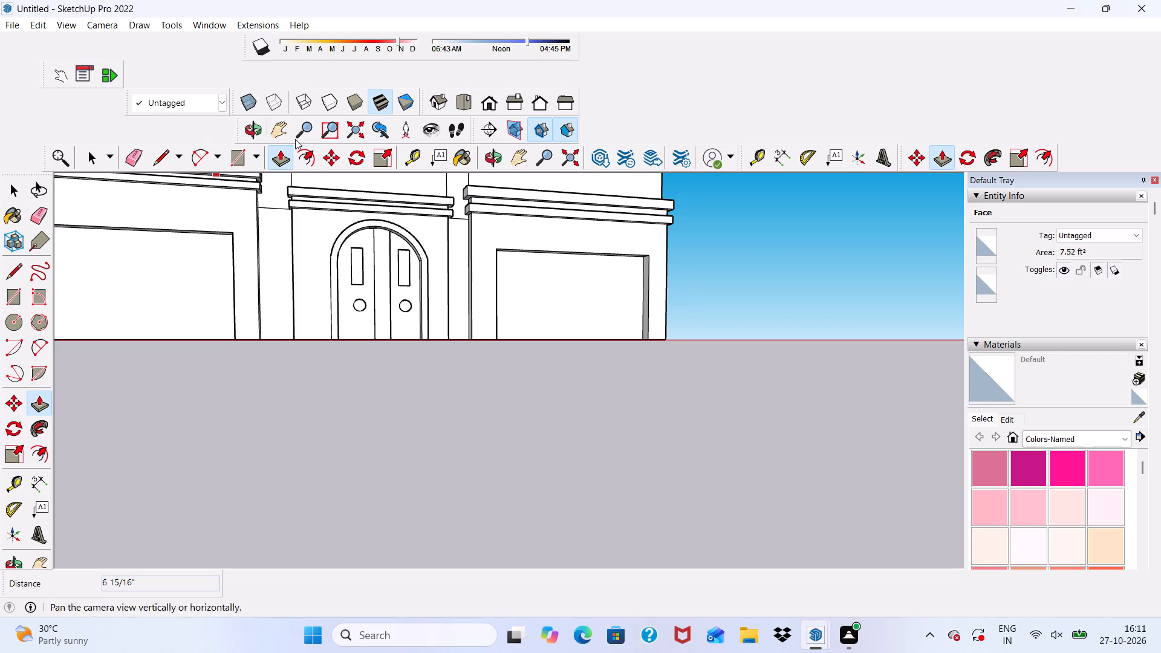
{"action": "scroll", "coordinate": [641, 287], "scroll_direction": "up", "scroll_amount": 9}
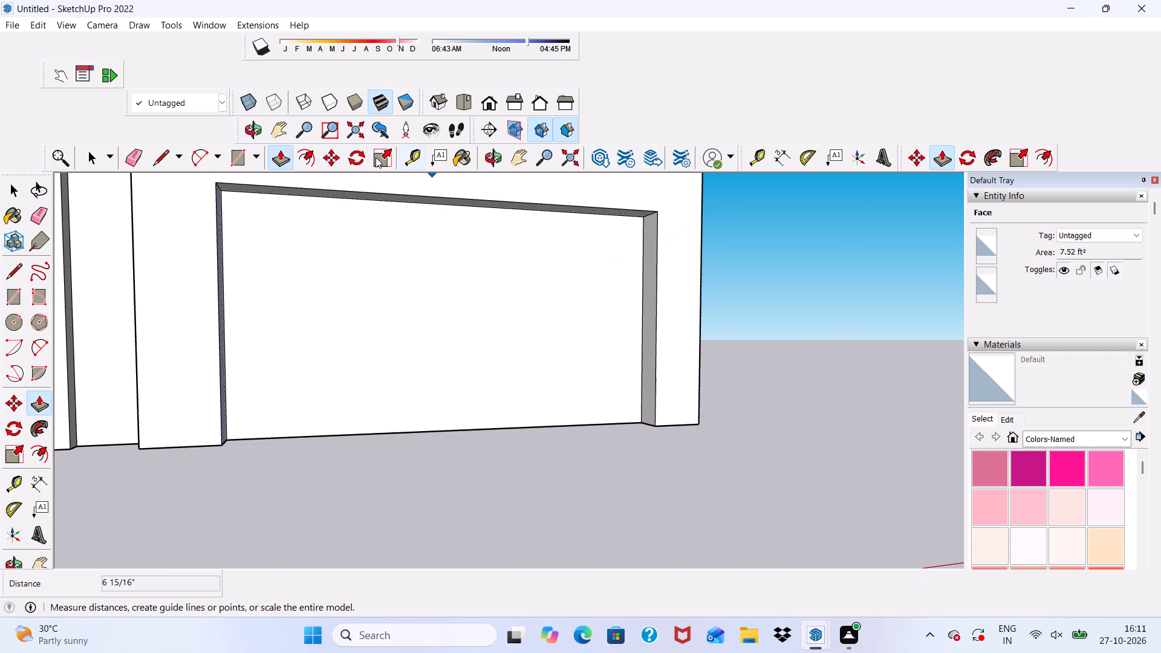
{"action": "key", "text": "space"}
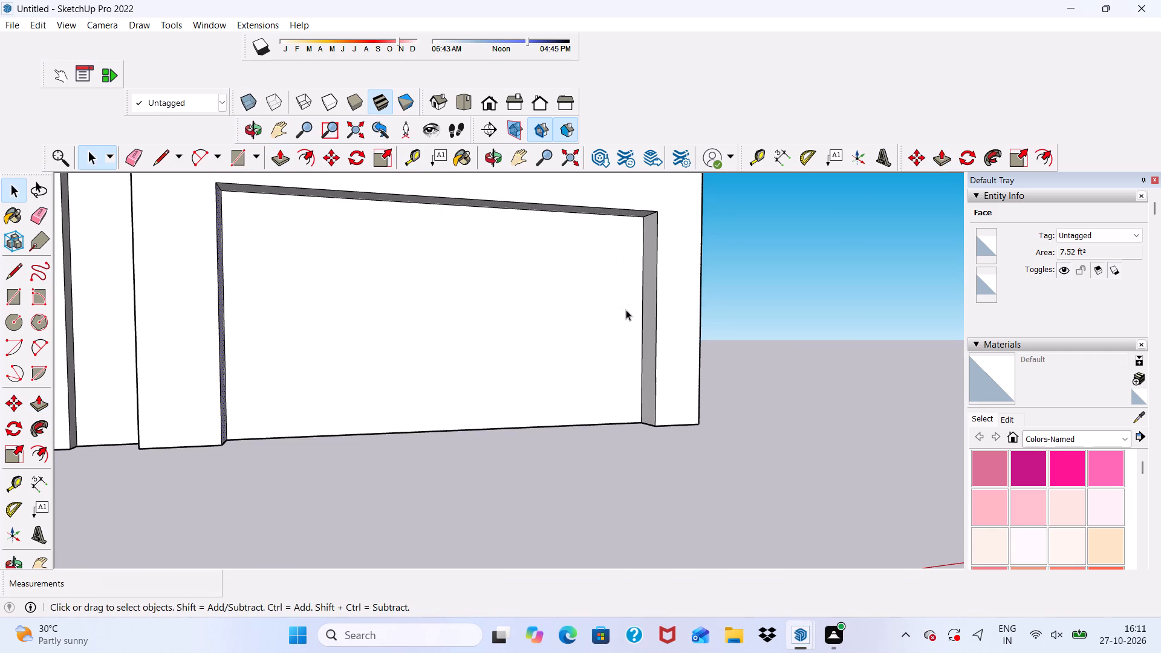
{"action": "scroll", "coordinate": [649, 281], "scroll_direction": "up", "scroll_amount": 4}
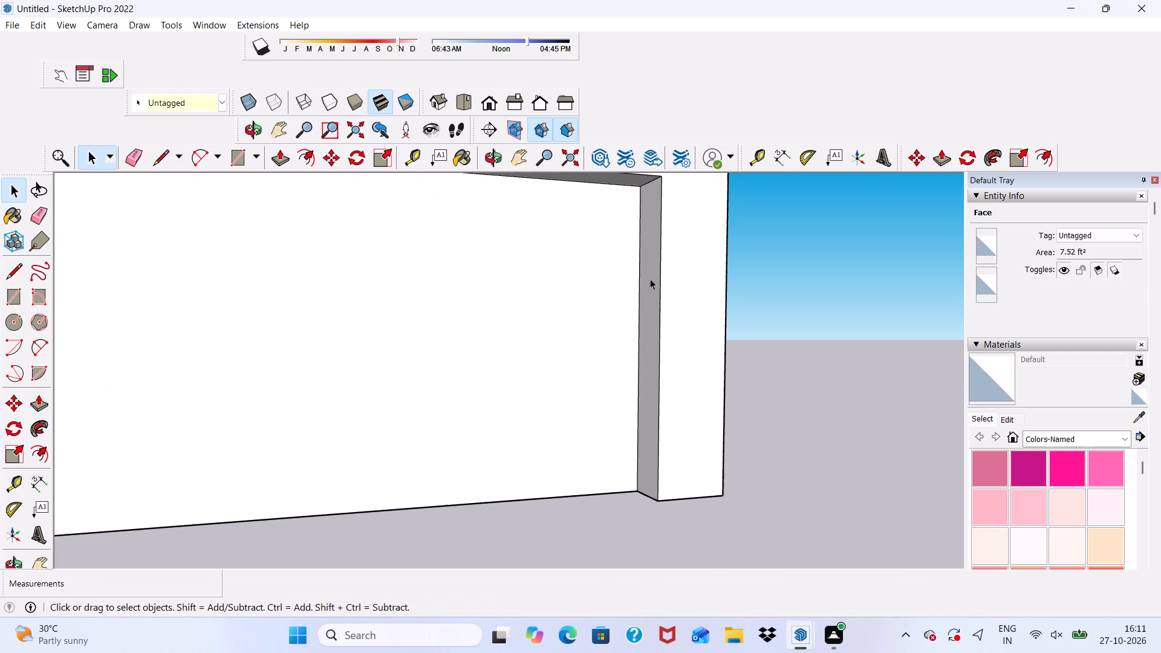
{"action": "left_click", "coordinate": [650, 279]}
{"action": "left_click", "coordinate": [282, 155]}
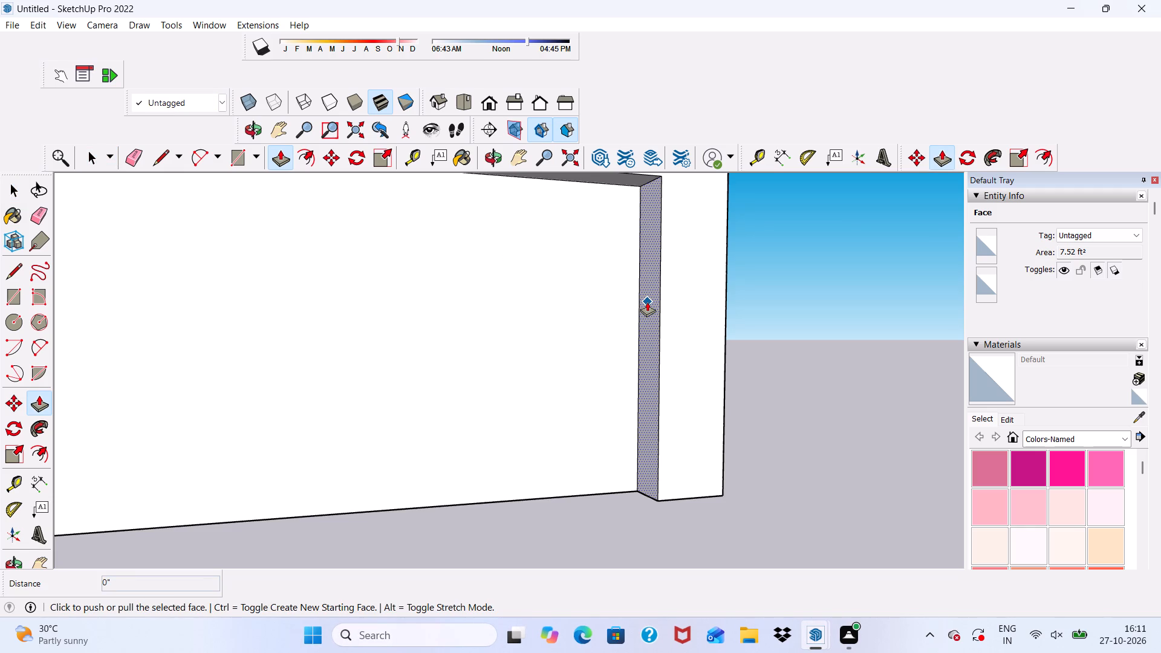
{"action": "left_click", "coordinate": [647, 302]}
{"action": "left_click", "coordinate": [626, 301]}
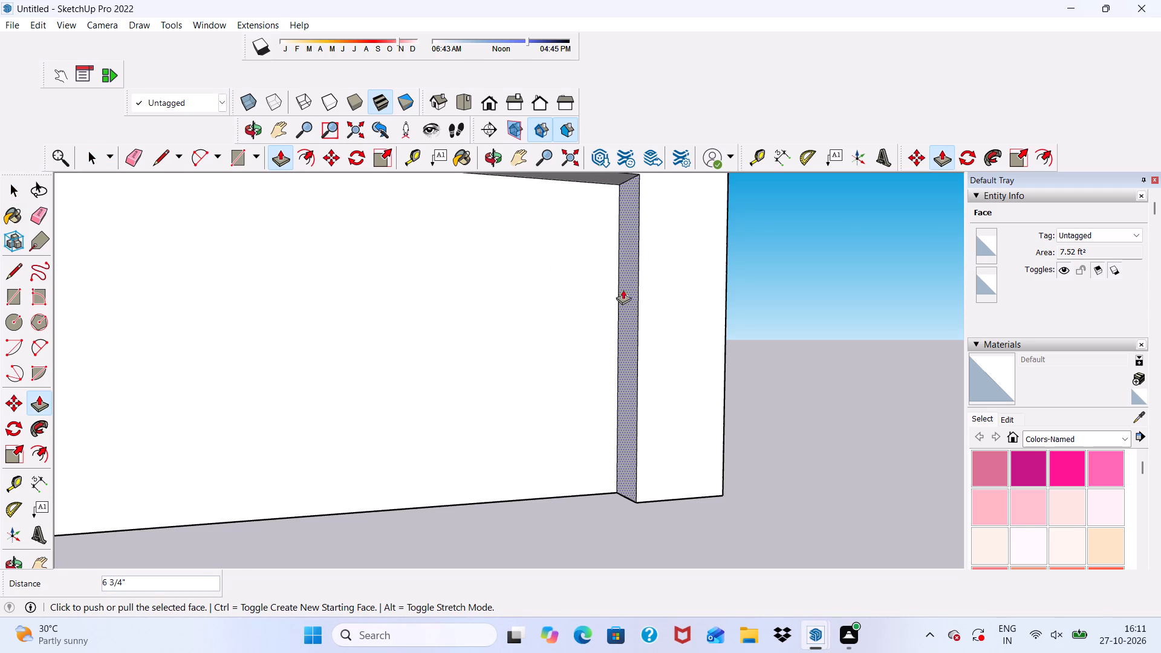
Examine the right ground-floor frame's narrowed opening against the arched door and the left frame from several angles.
{"action": "scroll", "coordinate": [417, 277], "scroll_direction": "down", "scroll_amount": 9}
{"action": "middle_click_drag", "start_coordinate": [446, 313], "coordinate": [319, 265]}
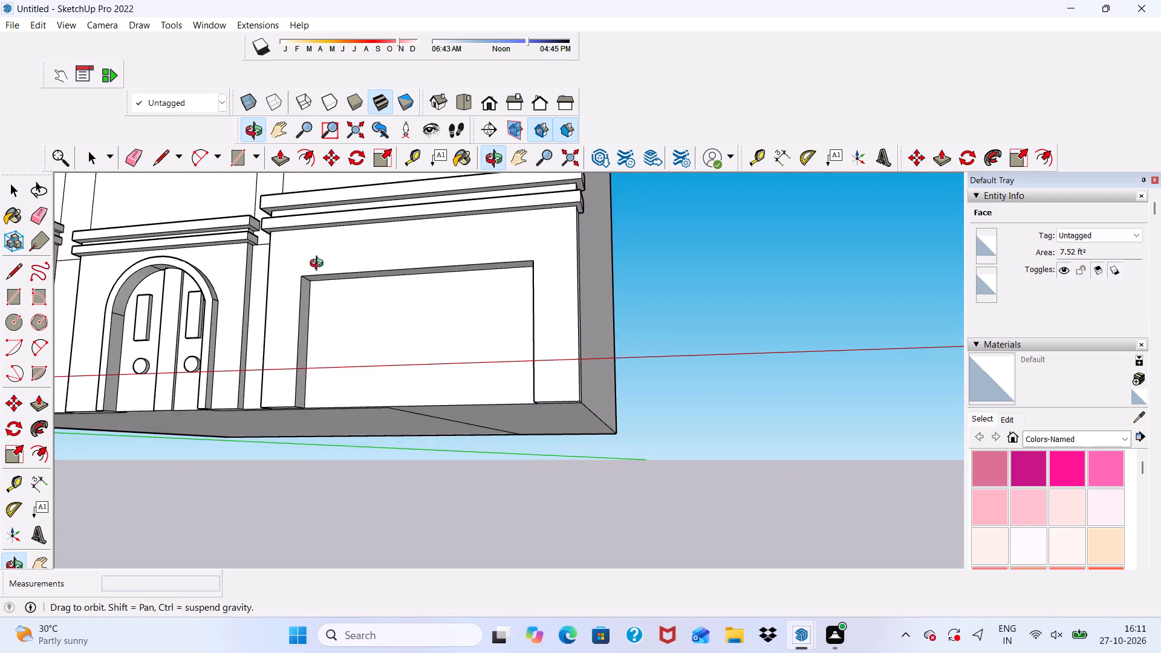
{"action": "middle_click_drag", "start_coordinate": [319, 265], "coordinate": [346, 300]}
{"action": "scroll", "coordinate": [464, 283], "scroll_direction": "up", "scroll_amount": 1}
{"action": "scroll", "coordinate": [465, 283], "scroll_direction": "down", "scroll_amount": 10}
{"action": "scroll", "coordinate": [384, 322], "scroll_direction": "up", "scroll_amount": 5}
{"action": "scroll", "coordinate": [148, 271], "scroll_direction": "down", "scroll_amount": 2}
{"action": "middle_click_drag", "start_coordinate": [148, 271], "coordinate": [166, 277]}
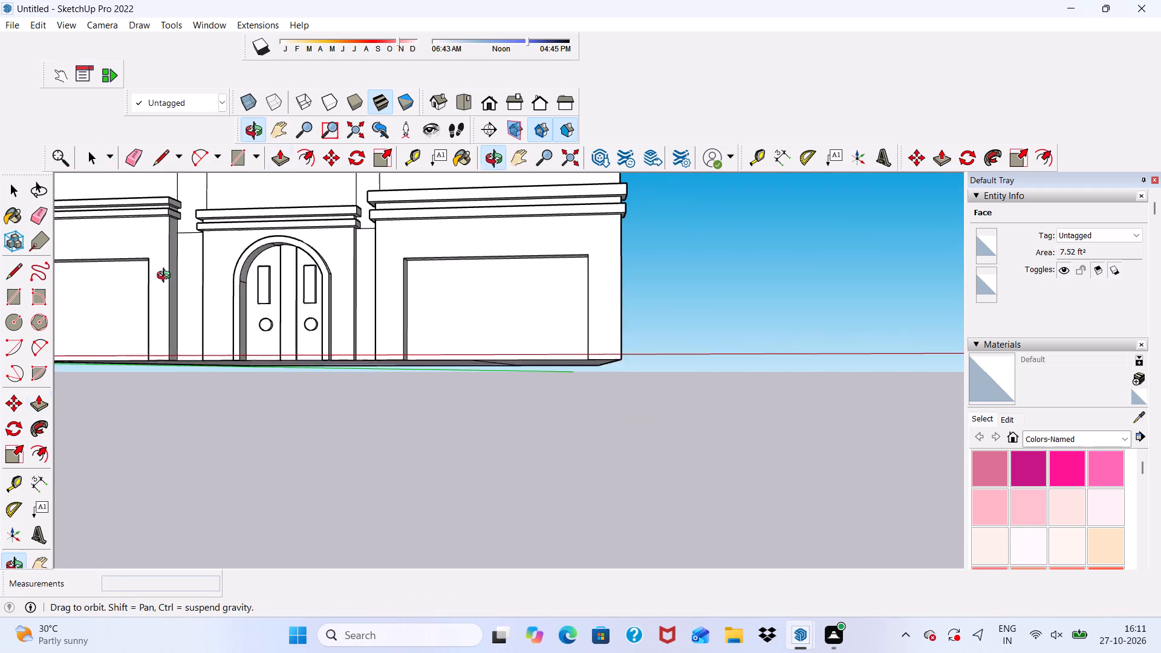
{"action": "middle_click_drag", "start_coordinate": [166, 277], "coordinate": [468, 319]}
{"action": "scroll", "coordinate": [308, 330], "scroll_direction": "up", "scroll_amount": 5}
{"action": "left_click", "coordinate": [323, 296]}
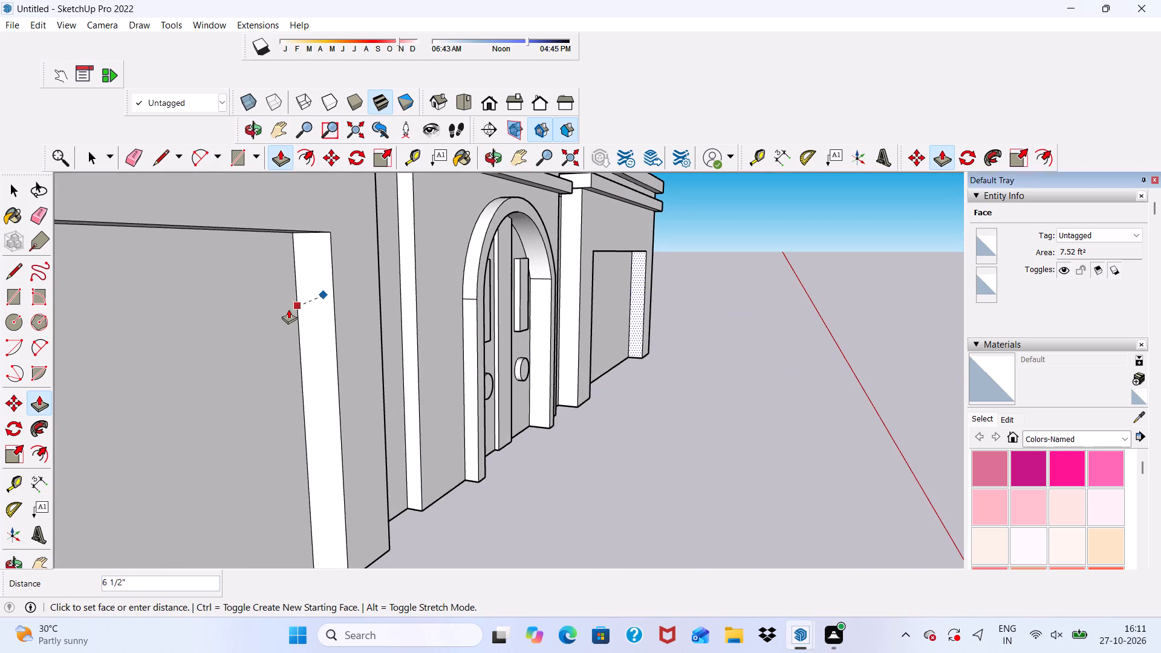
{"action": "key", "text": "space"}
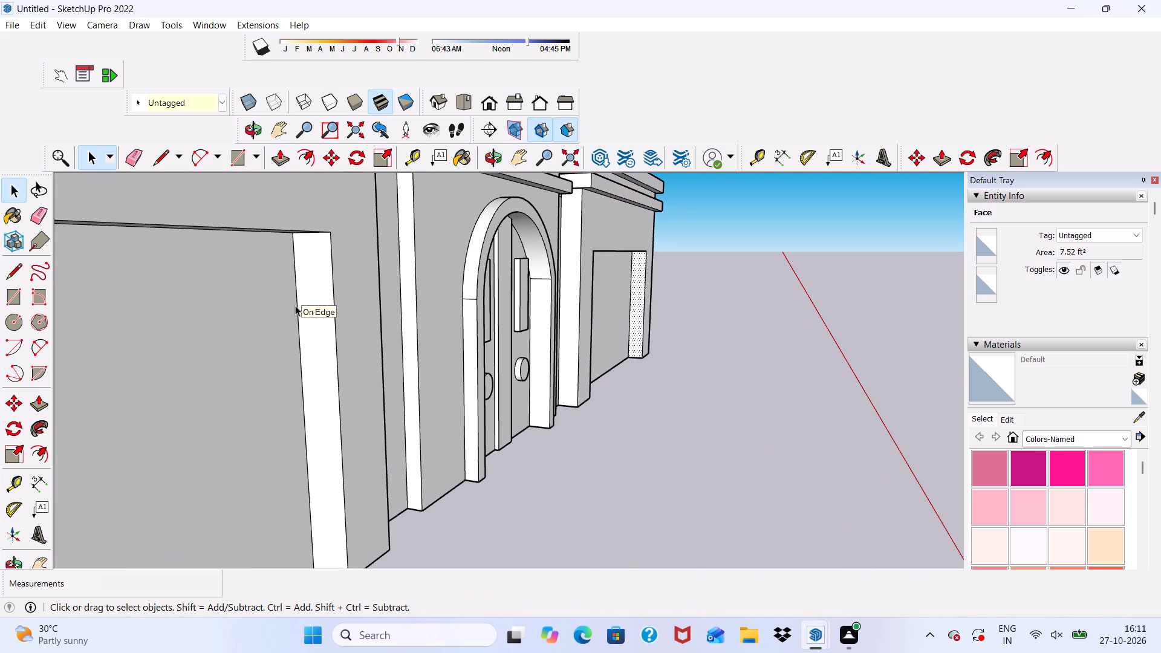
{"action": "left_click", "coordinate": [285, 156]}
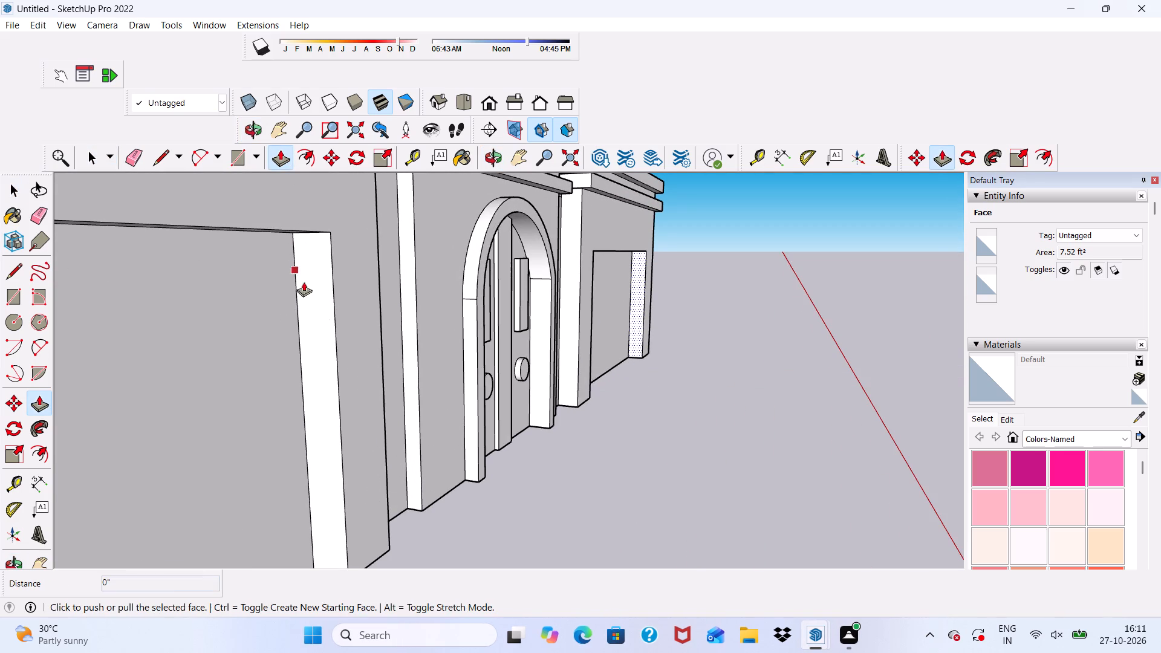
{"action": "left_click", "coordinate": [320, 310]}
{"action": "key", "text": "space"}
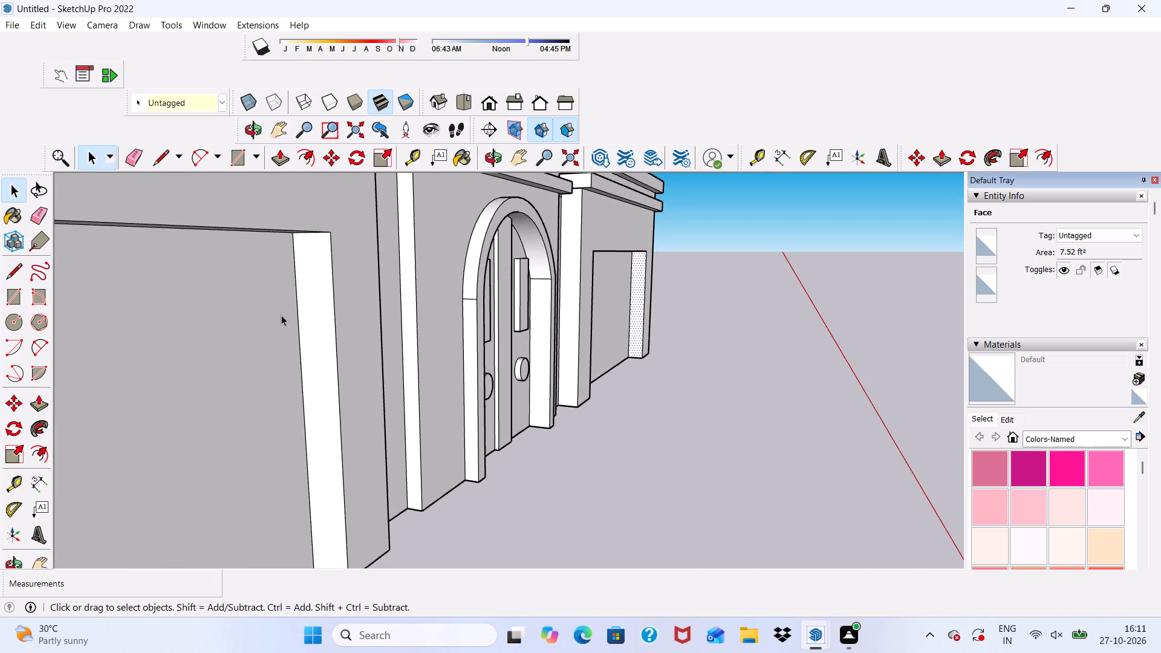
Push/Pull the left ground-floor frame's inner side face nearest the arched door about 5 7/16" into the opening.
{"action": "left_click", "coordinate": [314, 307]}
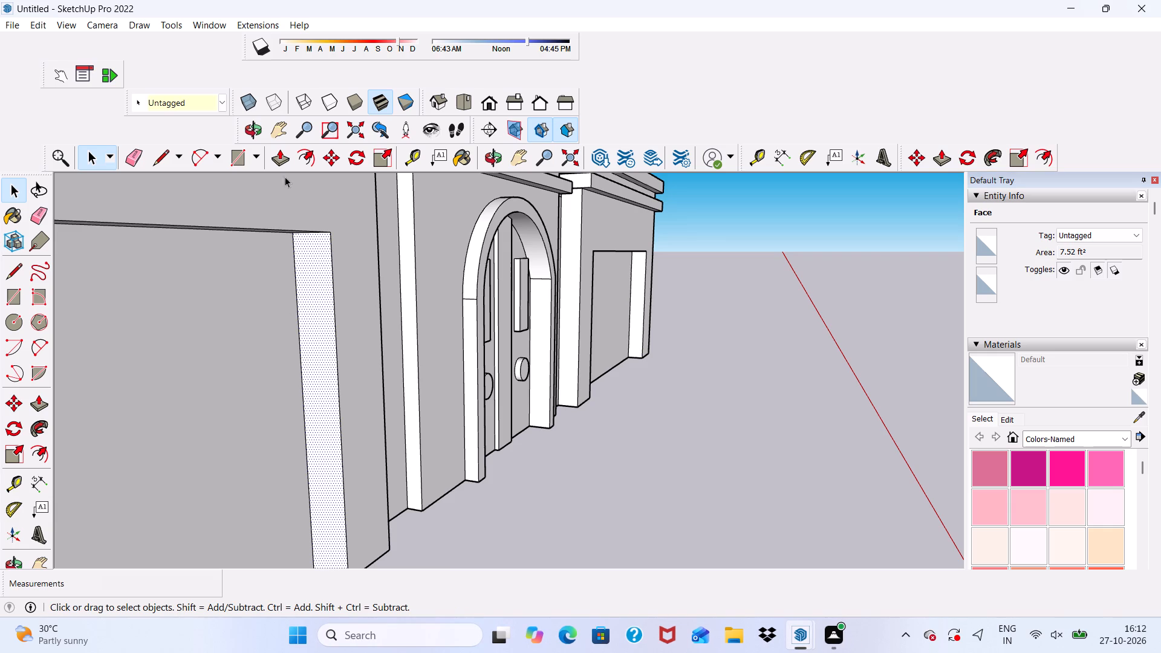
{"action": "left_click", "coordinate": [283, 159]}
{"action": "left_click", "coordinate": [327, 282]}
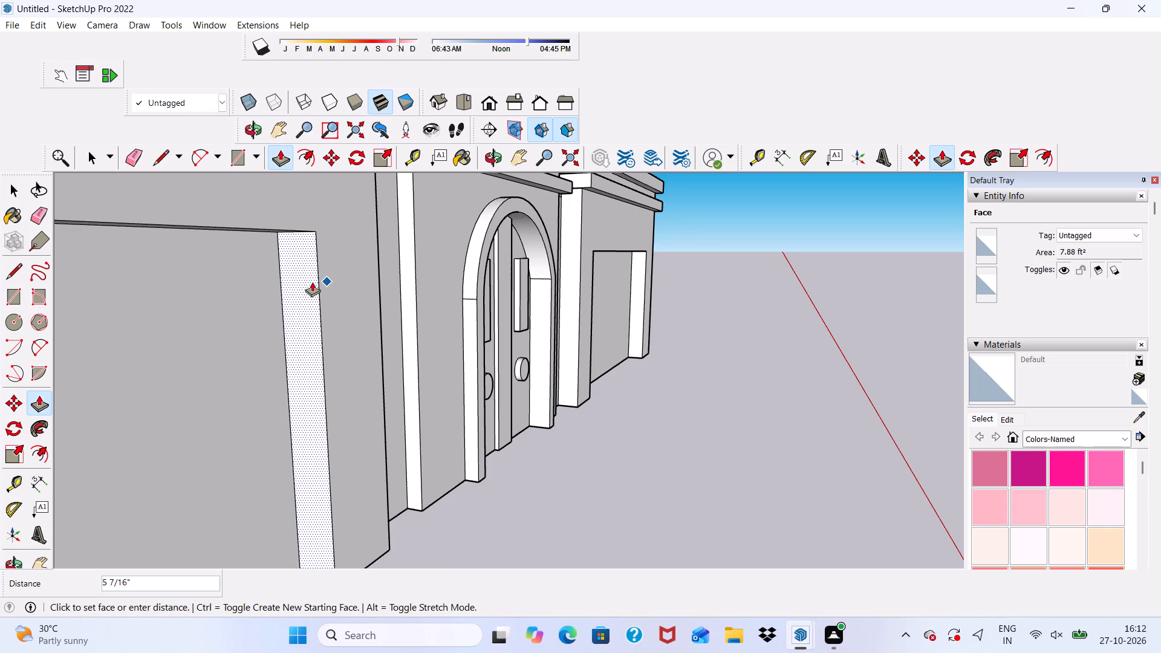
{"action": "left_click", "coordinate": [312, 282]}
Push/Pull the left ground-floor frame's outer-side inner face about 4 9/16" into the opening.
{"action": "scroll", "coordinate": [311, 282], "scroll_direction": "down", "scroll_amount": 7}
{"action": "middle_click_drag", "start_coordinate": [311, 282], "coordinate": [0, 345]}
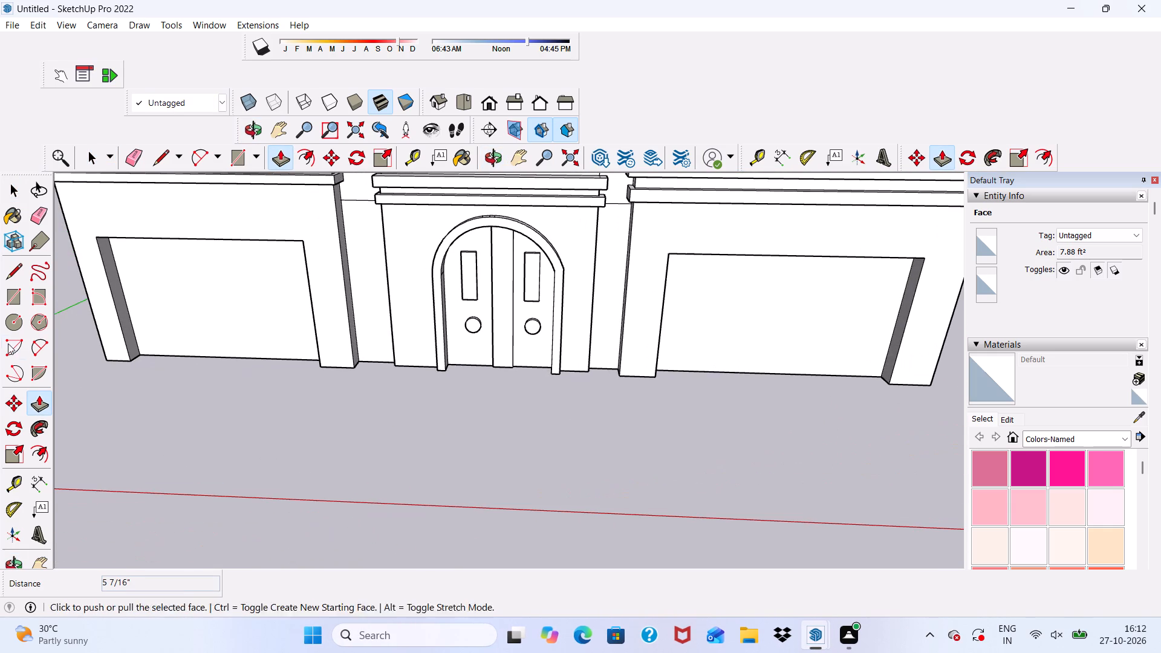
{"action": "scroll", "coordinate": [153, 305], "scroll_direction": "up", "scroll_amount": 6}
{"action": "scroll", "coordinate": [94, 290], "scroll_direction": "up", "scroll_amount": 5}
{"action": "left_click", "coordinate": [94, 289]}
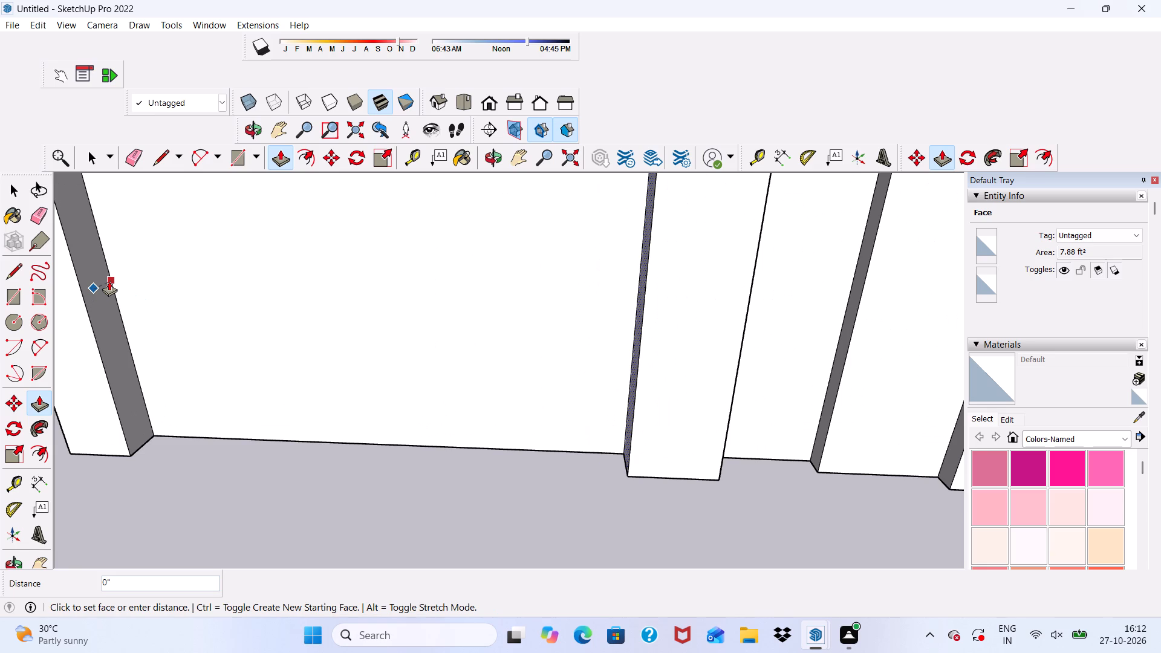
{"action": "key", "text": "space"}
{"action": "scroll", "coordinate": [103, 258], "scroll_direction": "up", "scroll_amount": 3}
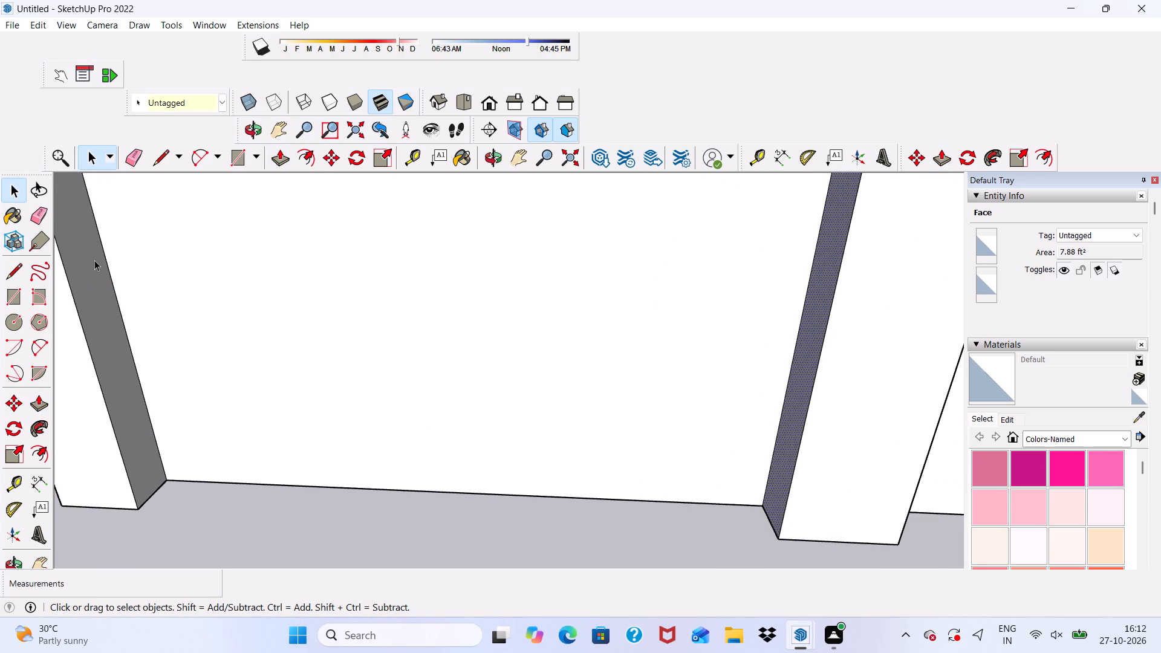
{"action": "left_click", "coordinate": [94, 260]}
{"action": "left_click", "coordinate": [278, 152]}
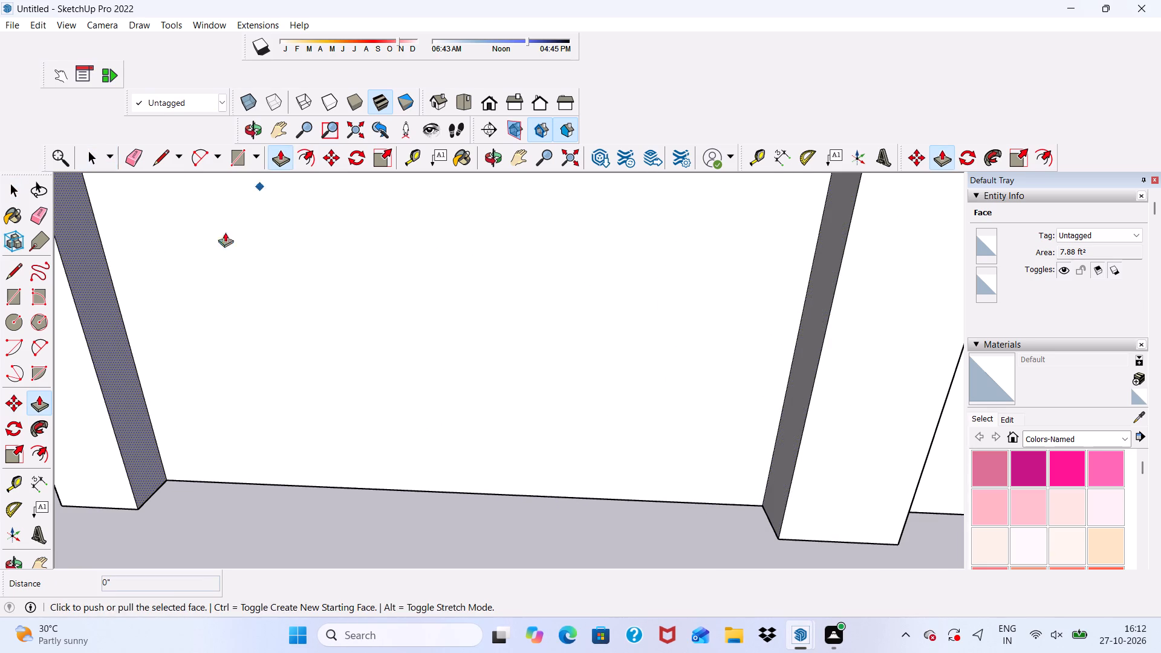
{"action": "left_click", "coordinate": [111, 358]}
{"action": "left_click", "coordinate": [131, 359]}
Examine the proportions of both ground-floor openings and the arched door from several angles and distances.
{"action": "scroll", "coordinate": [149, 341], "scroll_direction": "down", "scroll_amount": 4}
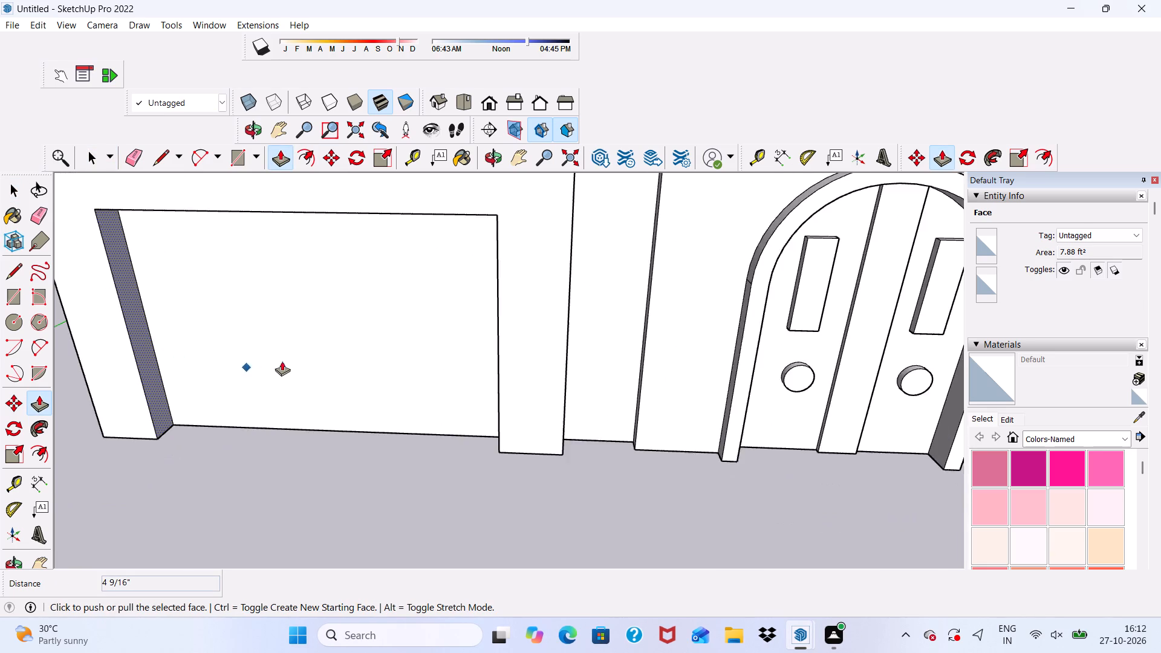
{"action": "scroll", "coordinate": [282, 361], "scroll_direction": "down", "scroll_amount": 5}
{"action": "middle_click_drag", "start_coordinate": [282, 357], "coordinate": [235, 297]}
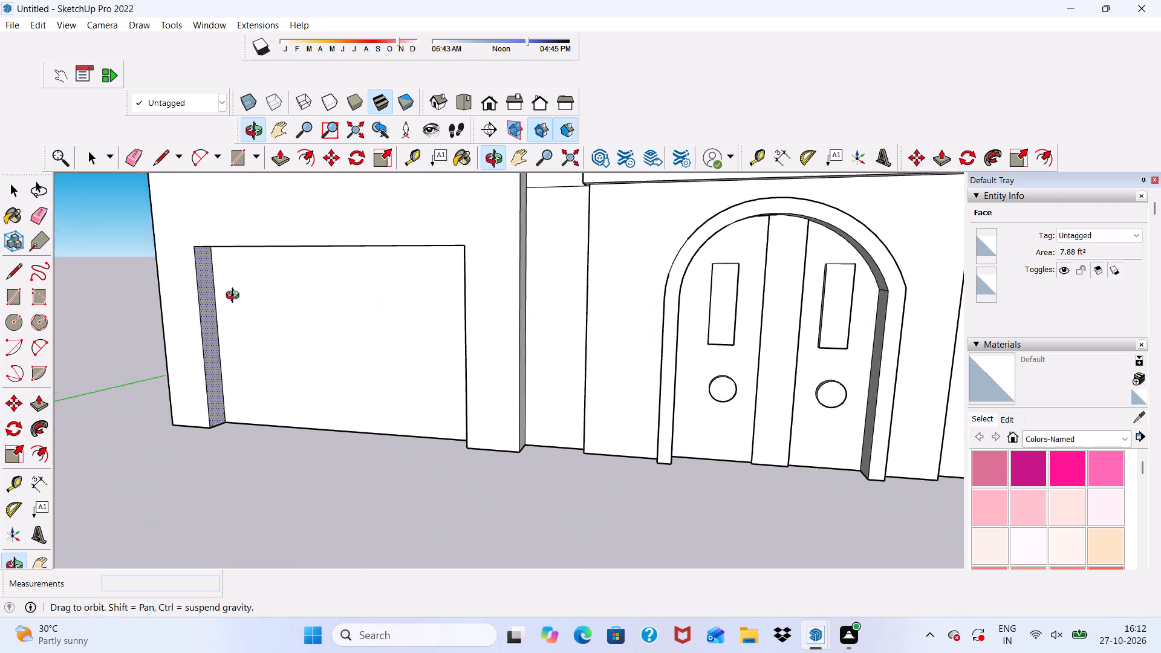
{"action": "middle_click_drag", "start_coordinate": [235, 297], "coordinate": [219, 435]}
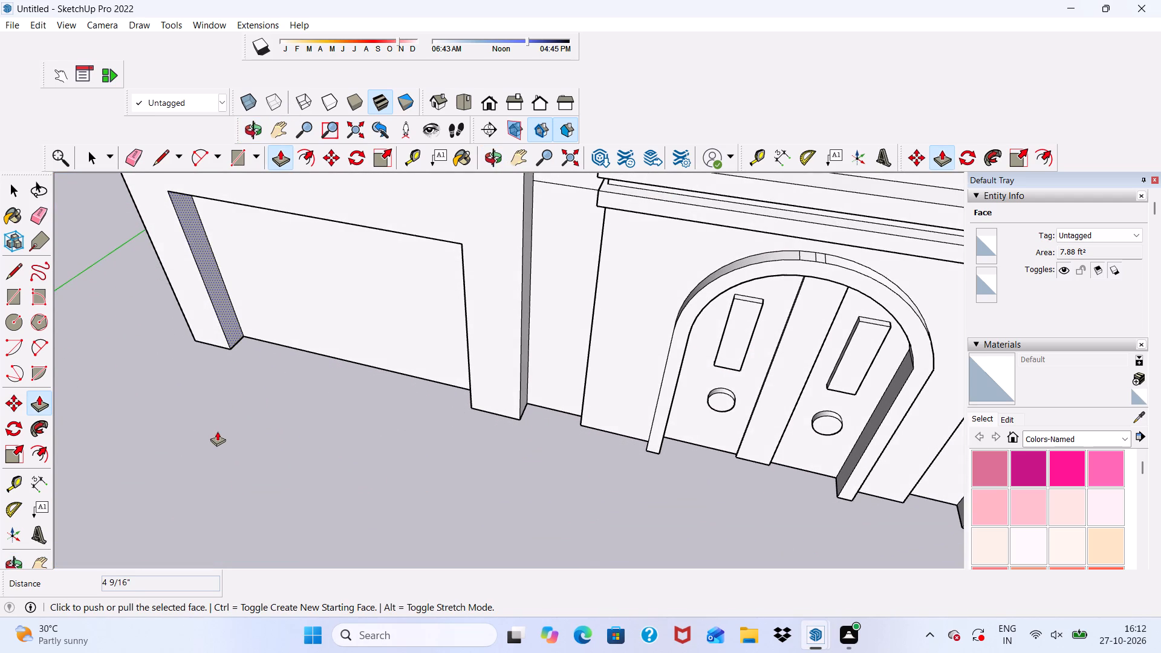
{"action": "key", "text": "space"}
{"action": "left_click", "coordinate": [217, 431]}
{"action": "scroll", "coordinate": [225, 426], "scroll_direction": "down", "scroll_amount": 5}
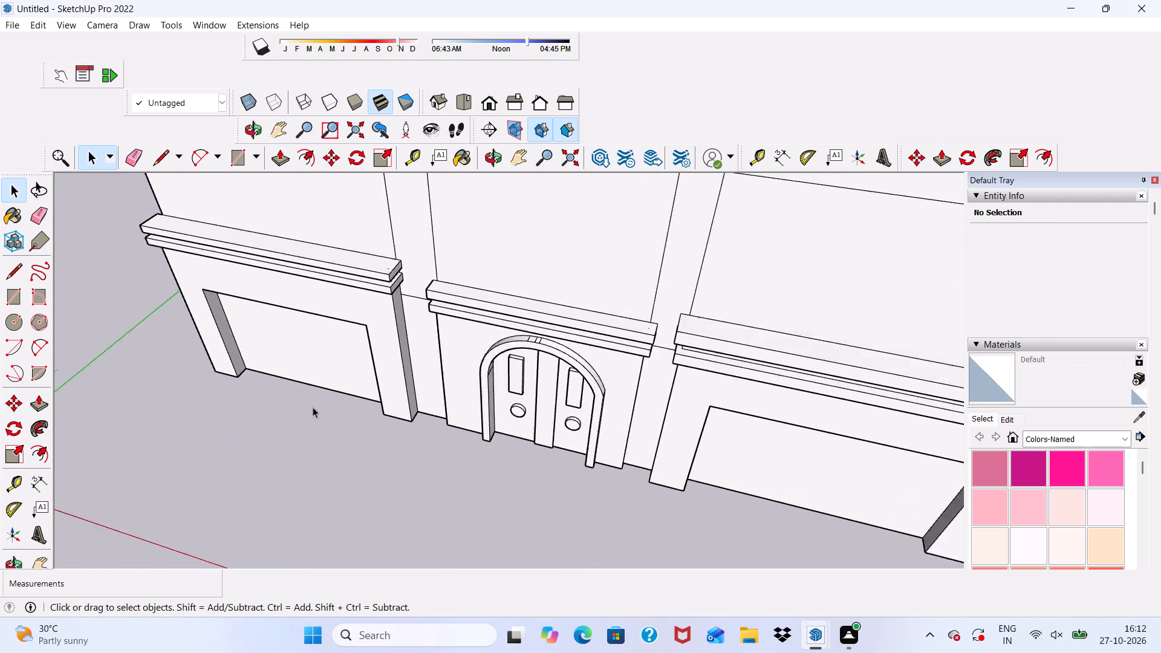
{"action": "scroll", "coordinate": [313, 407], "scroll_direction": "down", "scroll_amount": 2}
{"action": "middle_click_drag", "start_coordinate": [313, 407], "coordinate": [435, 214]}
{"action": "scroll", "coordinate": [435, 214], "scroll_direction": "up", "scroll_amount": 1}
{"action": "scroll", "coordinate": [435, 214], "scroll_direction": "down", "scroll_amount": 5}
{"action": "scroll", "coordinate": [386, 302], "scroll_direction": "up", "scroll_amount": 3}
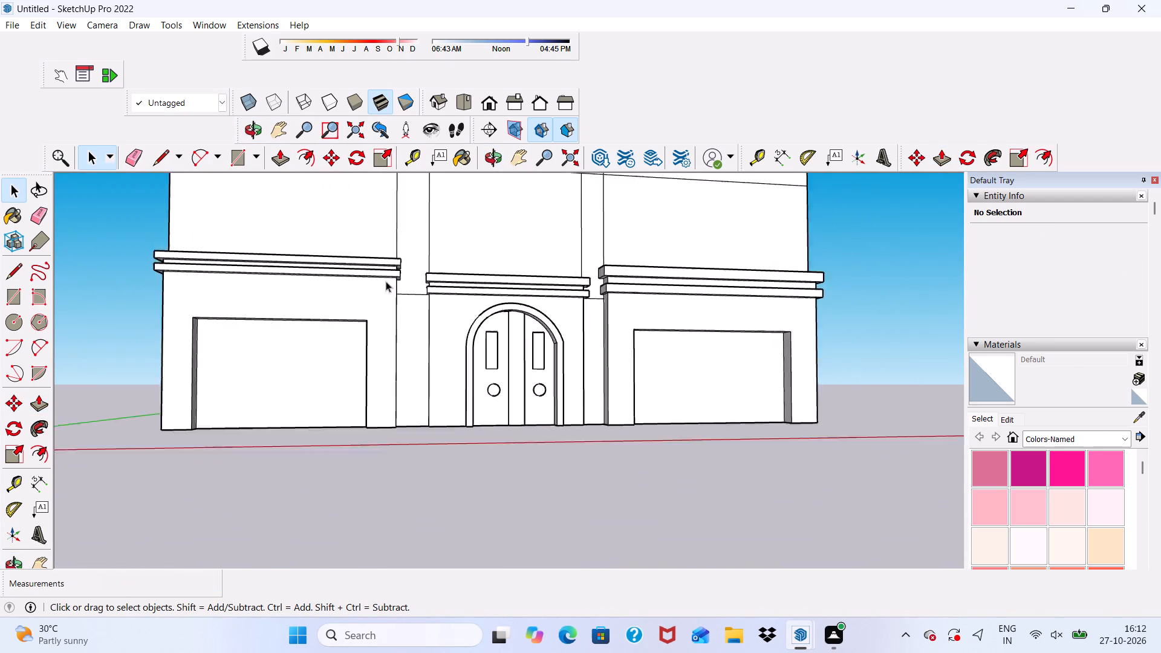
{"action": "scroll", "coordinate": [386, 281], "scroll_direction": "up", "scroll_amount": 2}
{"action": "scroll", "coordinate": [387, 251], "scroll_direction": "down", "scroll_amount": 6}
{"action": "scroll", "coordinate": [376, 283], "scroll_direction": "up", "scroll_amount": 1}
{"action": "scroll", "coordinate": [376, 282], "scroll_direction": "down", "scroll_amount": 12}
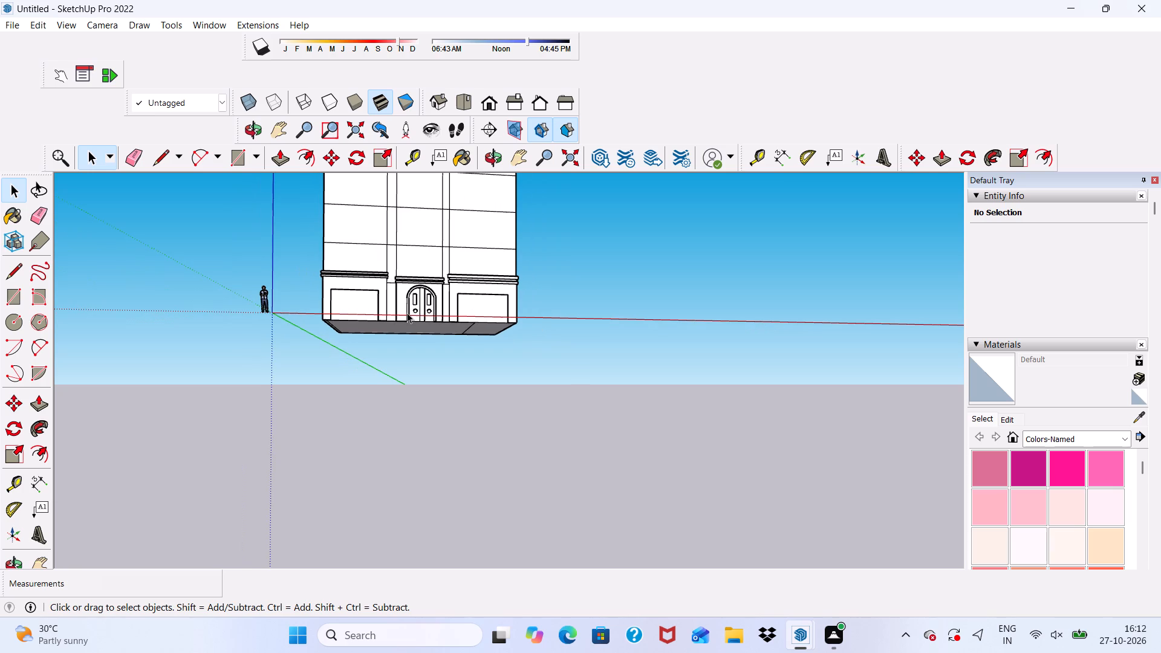
Push/Pull the narrow wall strip between the left ground-floor frame and the arched door outward 1' 9".
{"action": "scroll", "coordinate": [407, 313], "scroll_direction": "up", "scroll_amount": 6}
{"action": "scroll", "coordinate": [440, 259], "scroll_direction": "up", "scroll_amount": 8}
{"action": "scroll", "coordinate": [362, 270], "scroll_direction": "down", "scroll_amount": 2}
{"action": "scroll", "coordinate": [357, 273], "scroll_direction": "up", "scroll_amount": 5}
{"action": "middle_click_drag", "start_coordinate": [311, 273], "coordinate": [249, 351]}
{"action": "left_click", "coordinate": [288, 277]}
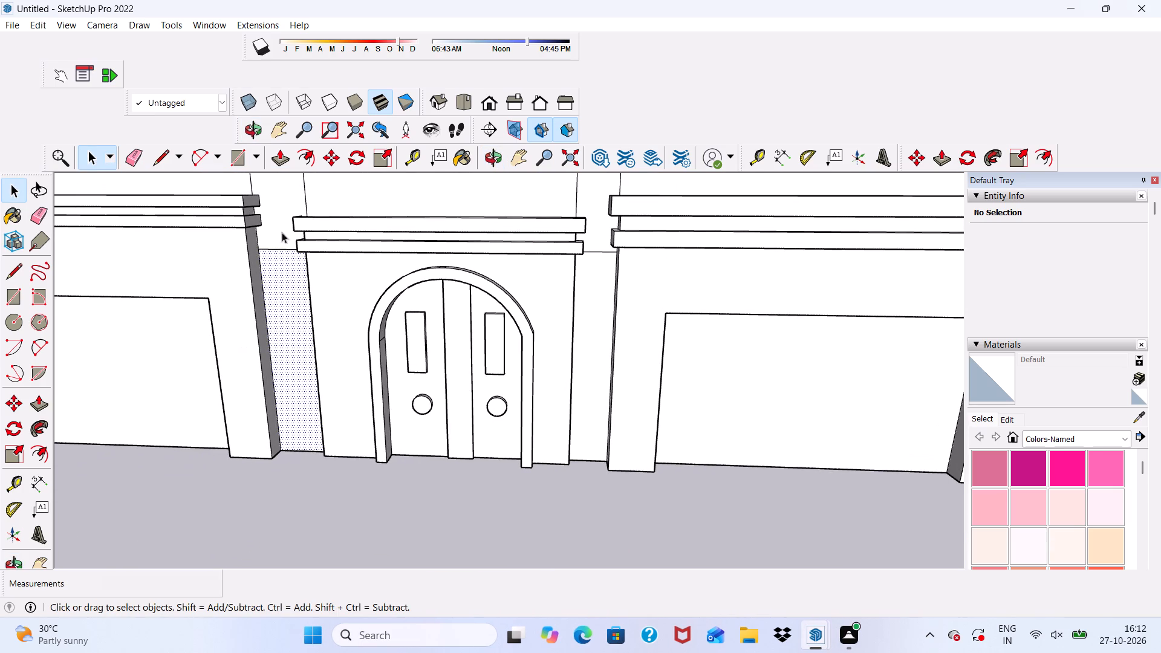
{"action": "left_click", "coordinate": [288, 155]}
{"action": "left_click", "coordinate": [284, 282]}
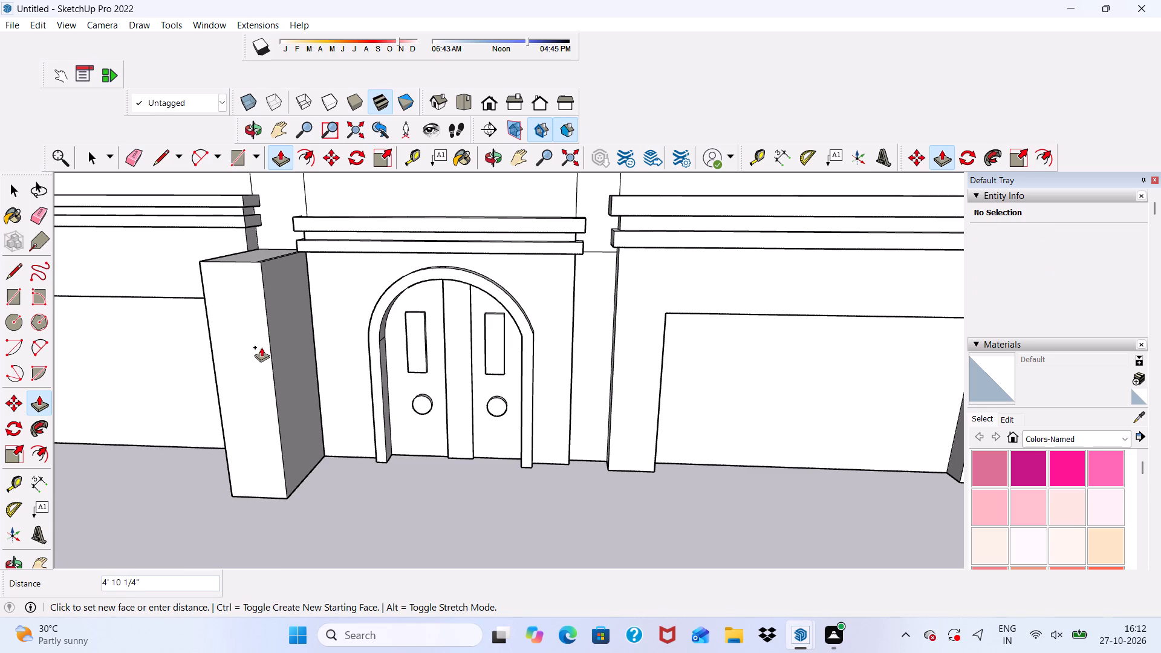
{"action": "key", "text": "1"}
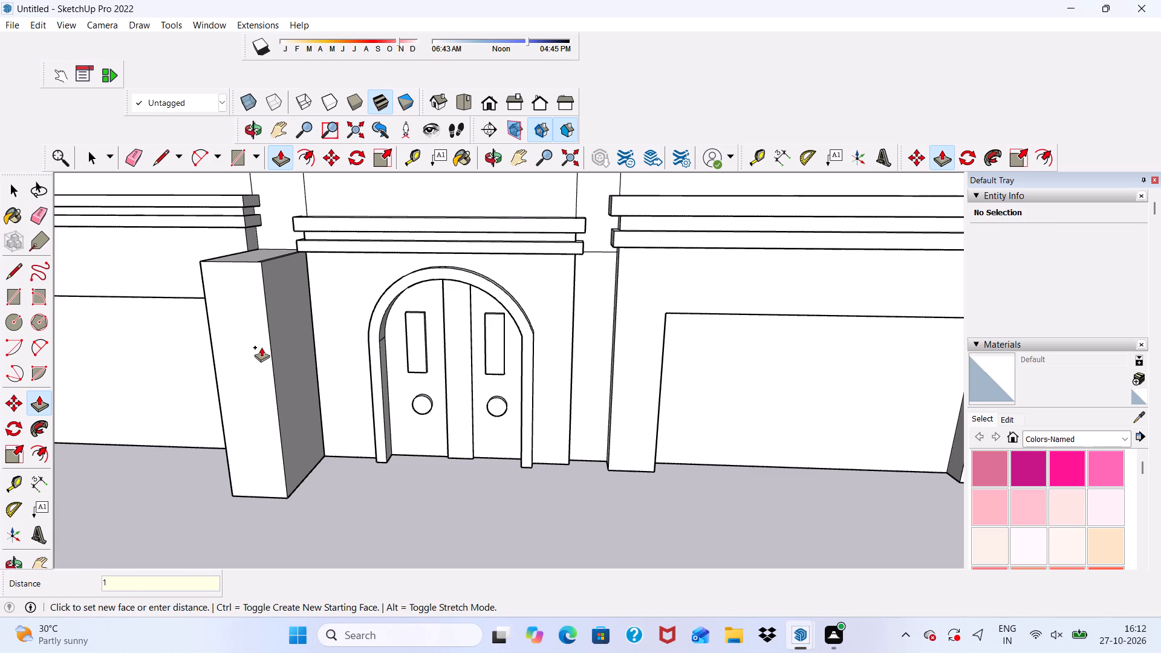
{"action": "key", "text": "apostrophe"}
{"action": "key", "text": "9"}
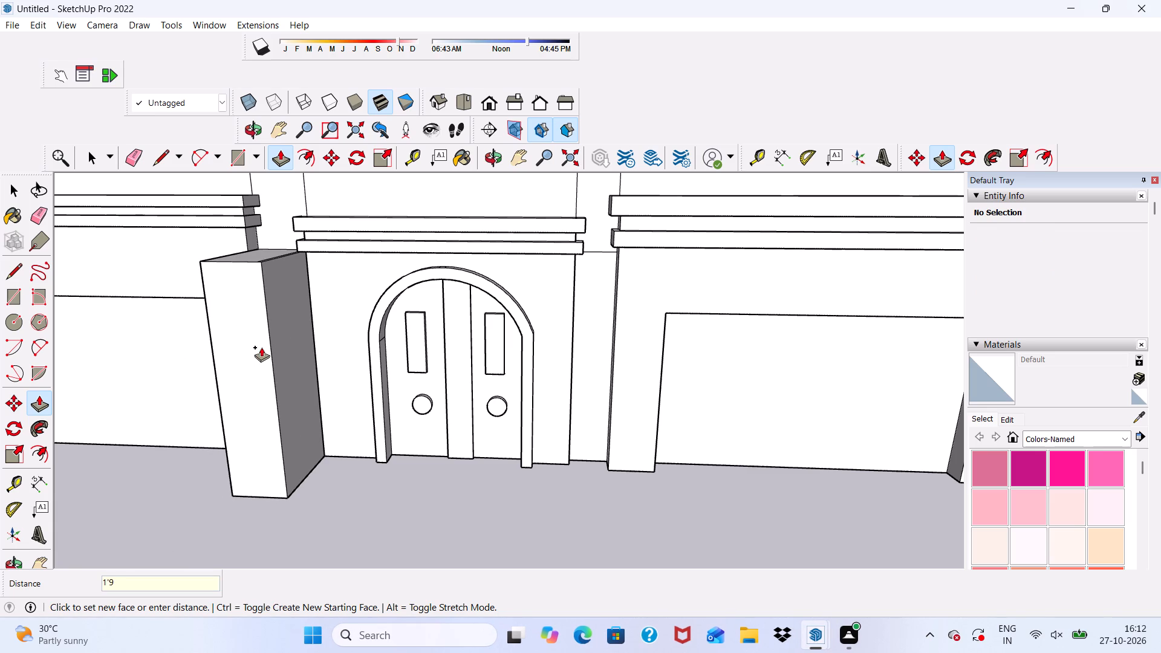
{"action": "key", "text": "shift+quotedbl"}
{"action": "key", "text": "Return"}
Erase the stray edge dividing the top face of the new pier left of the arched door.
{"action": "scroll", "coordinate": [261, 347], "scroll_direction": "up", "scroll_amount": 1}
{"action": "scroll", "coordinate": [261, 347], "scroll_direction": "down", "scroll_amount": 6}
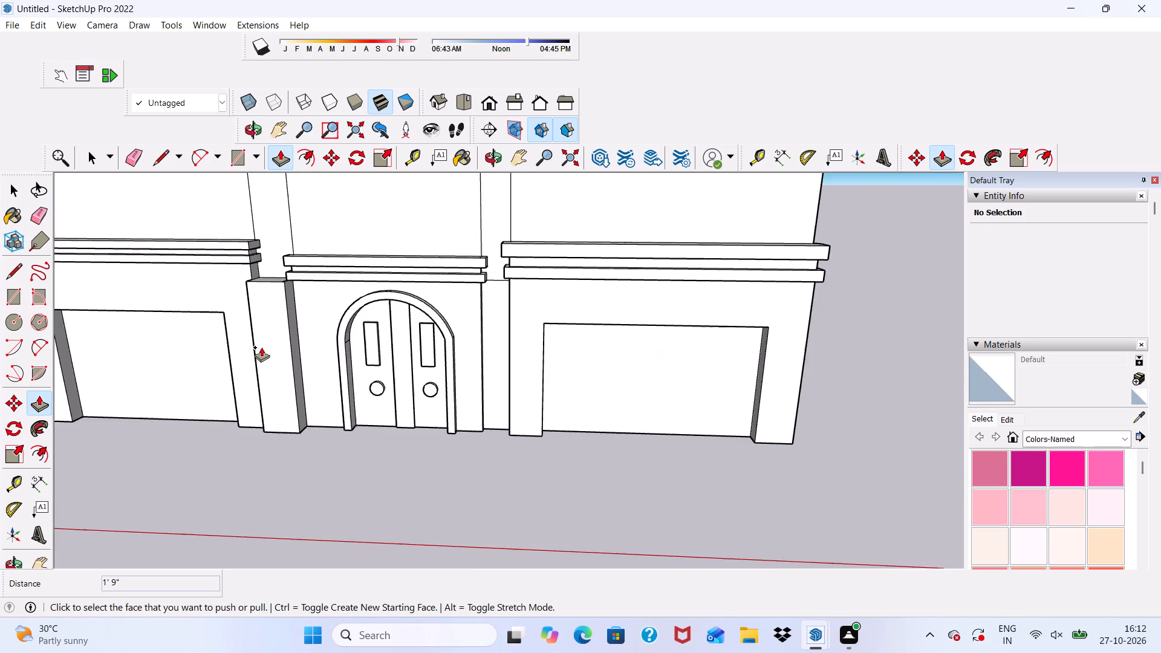
{"action": "scroll", "coordinate": [261, 347], "scroll_direction": "down", "scroll_amount": 6}
{"action": "scroll", "coordinate": [254, 309], "scroll_direction": "up", "scroll_amount": 7}
{"action": "scroll", "coordinate": [252, 308], "scroll_direction": "down", "scroll_amount": 7}
{"action": "middle_click_drag", "start_coordinate": [252, 331], "coordinate": [259, 391]}
{"action": "scroll", "coordinate": [263, 313], "scroll_direction": "up", "scroll_amount": 17}
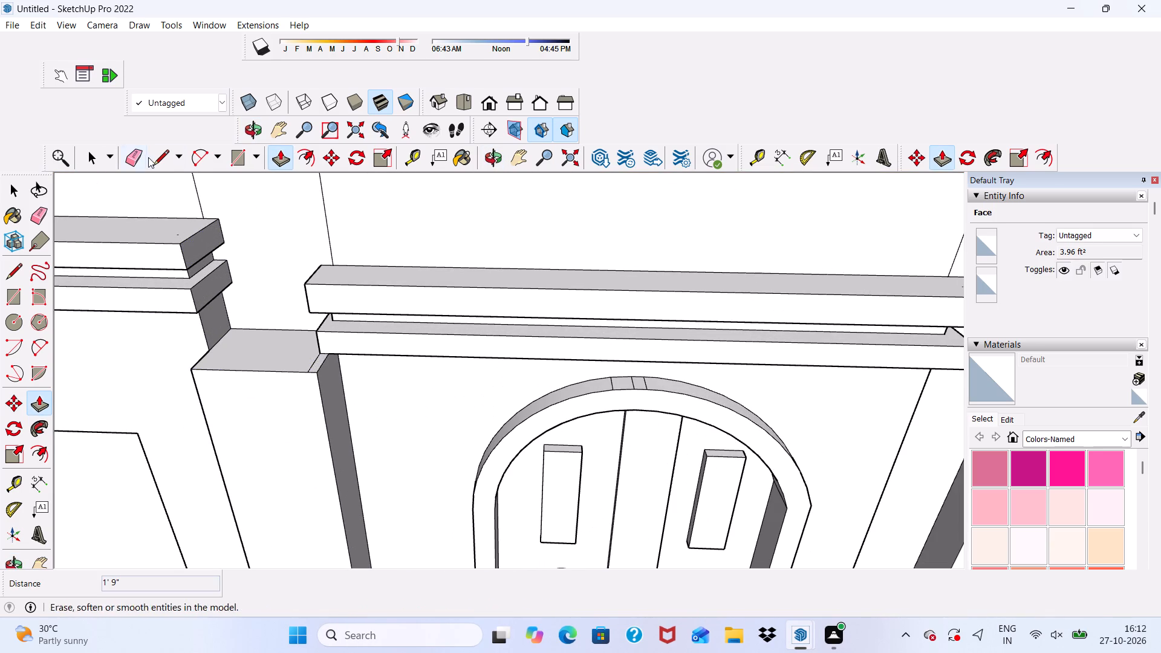
{"action": "left_click", "coordinate": [126, 157]}
{"action": "left_click", "coordinate": [308, 365]}
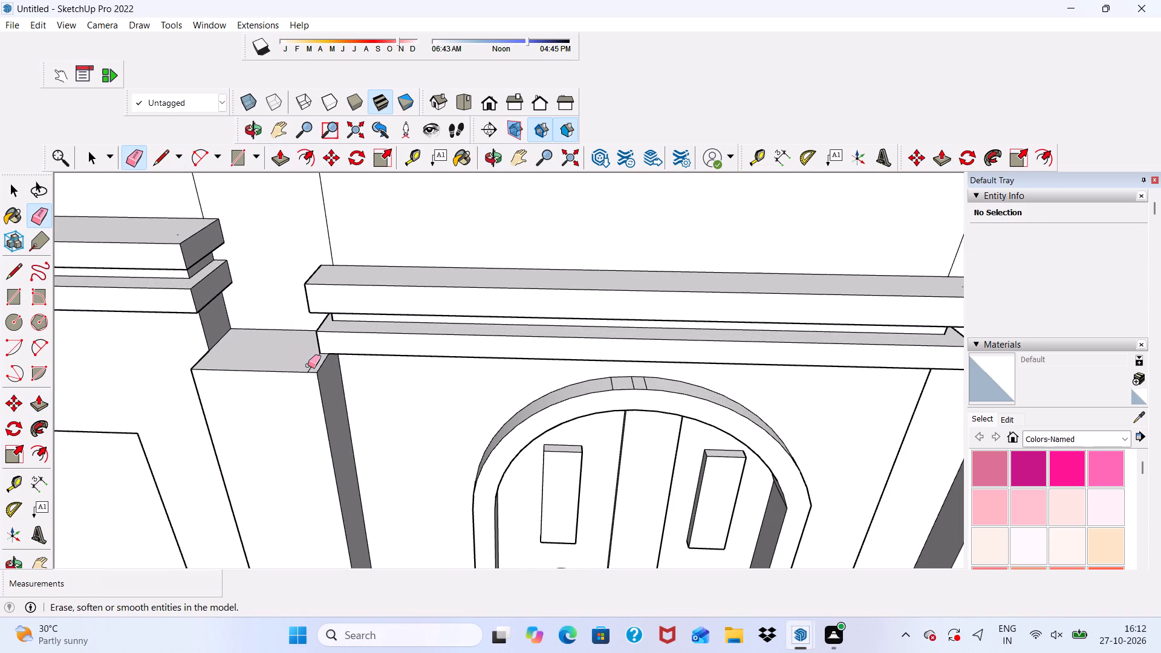
{"action": "left_click", "coordinate": [311, 365]}
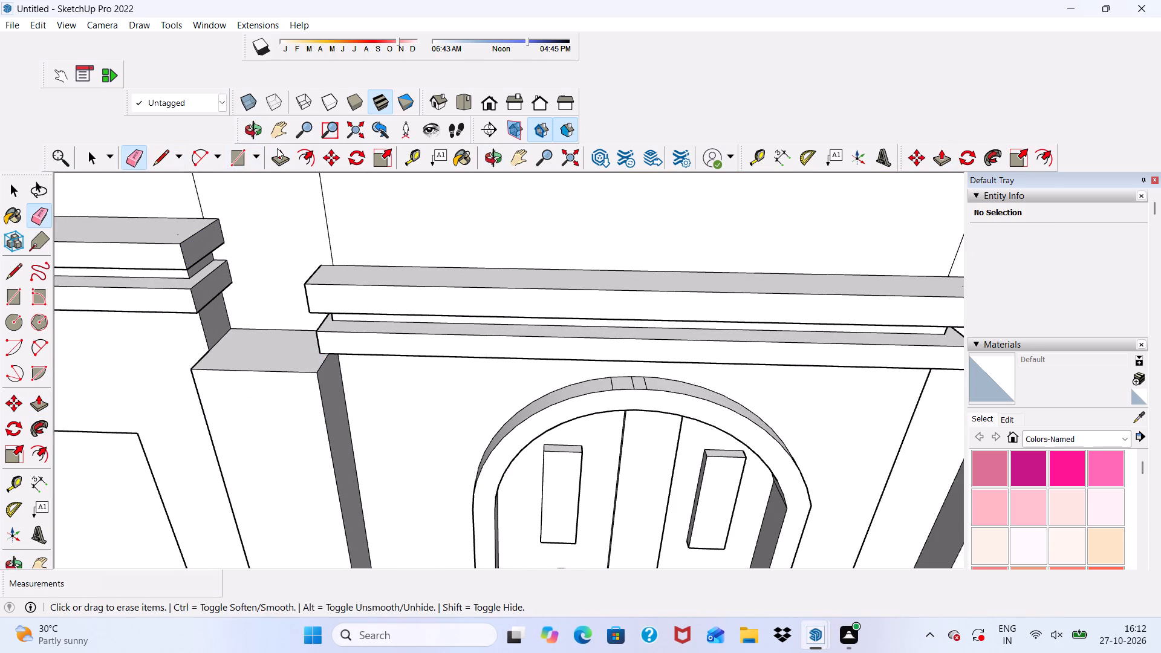
Push/Pull the left pier's top face up 40' to the building's roof edge, forming a full-height pillar.
{"action": "left_click", "coordinate": [280, 148]}
{"action": "left_click", "coordinate": [271, 346]}
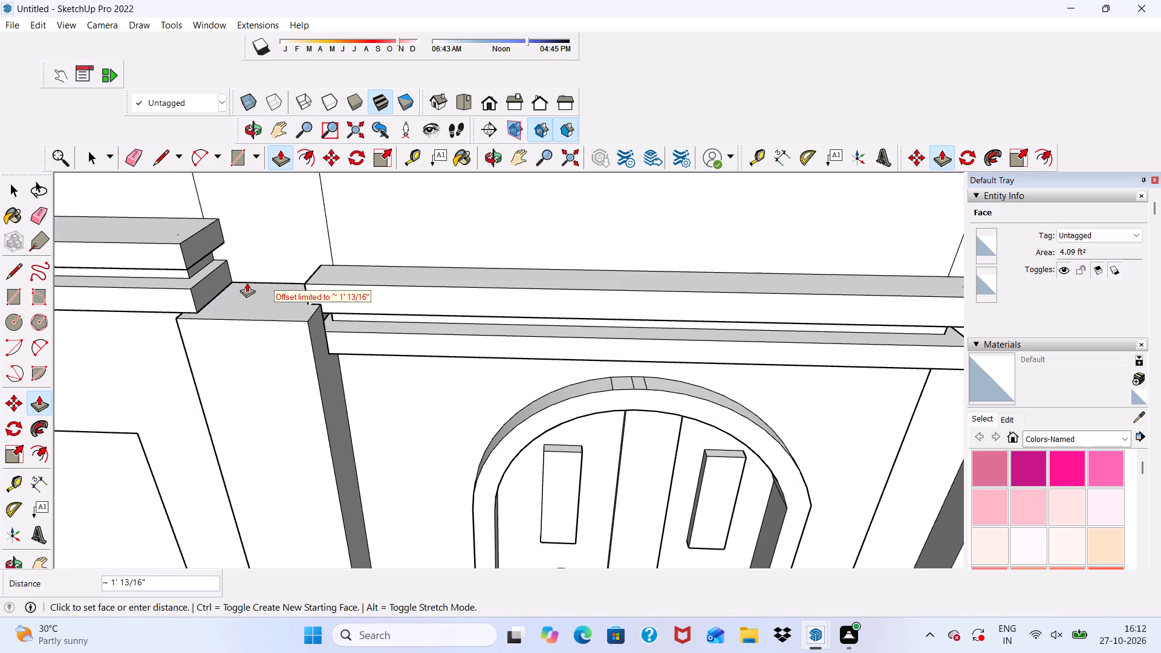
{"action": "scroll", "coordinate": [248, 267], "scroll_direction": "down", "scroll_amount": 10}
{"action": "scroll", "coordinate": [270, 226], "scroll_direction": "down", "scroll_amount": 20}
{"action": "scroll", "coordinate": [270, 226], "scroll_direction": "down", "scroll_amount": 1}
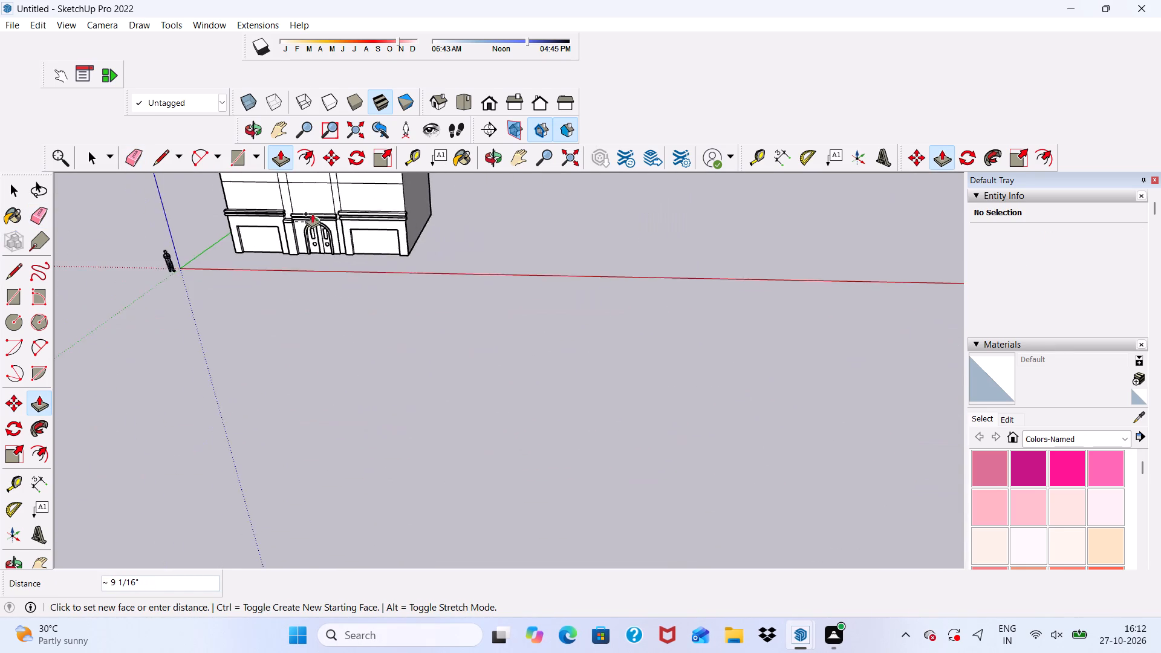
{"action": "scroll", "coordinate": [312, 213], "scroll_direction": "down", "scroll_amount": 20}
{"action": "scroll", "coordinate": [374, 195], "scroll_direction": "up", "scroll_amount": 19}
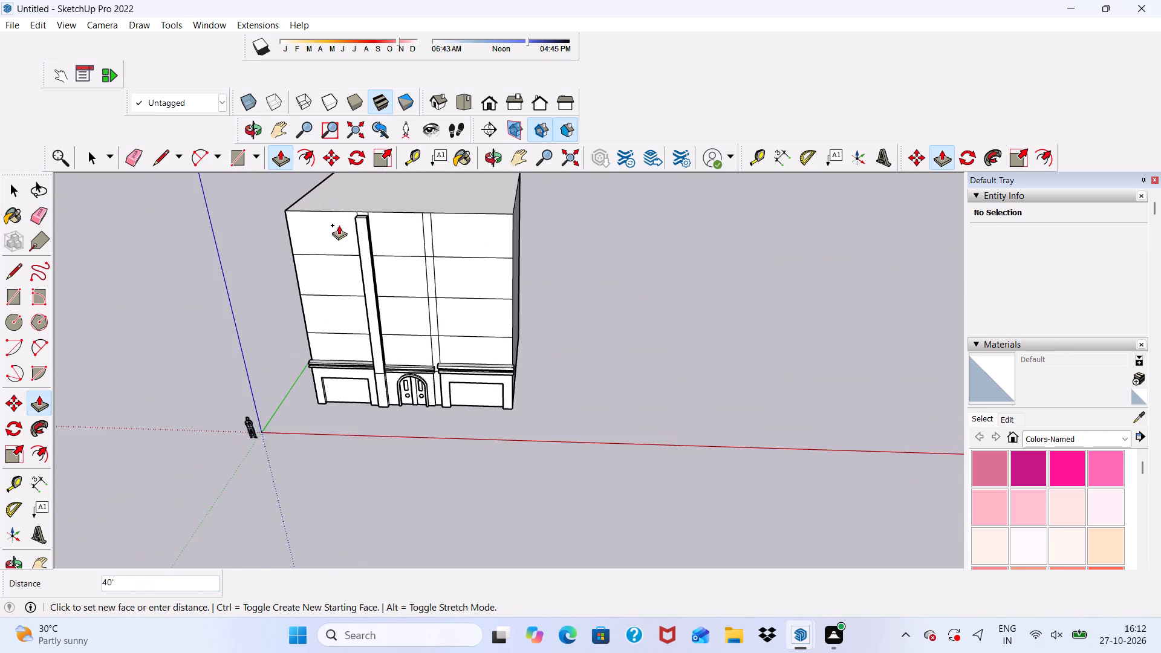
{"action": "middle_click_drag", "start_coordinate": [339, 225], "coordinate": [350, 131]}
{"action": "scroll", "coordinate": [371, 164], "scroll_direction": "up", "scroll_amount": 5}
{"action": "scroll", "coordinate": [371, 164], "scroll_direction": "down", "scroll_amount": 1}
{"action": "scroll", "coordinate": [376, 182], "scroll_direction": "up", "scroll_amount": 4}
{"action": "scroll", "coordinate": [350, 225], "scroll_direction": "up", "scroll_amount": 5}
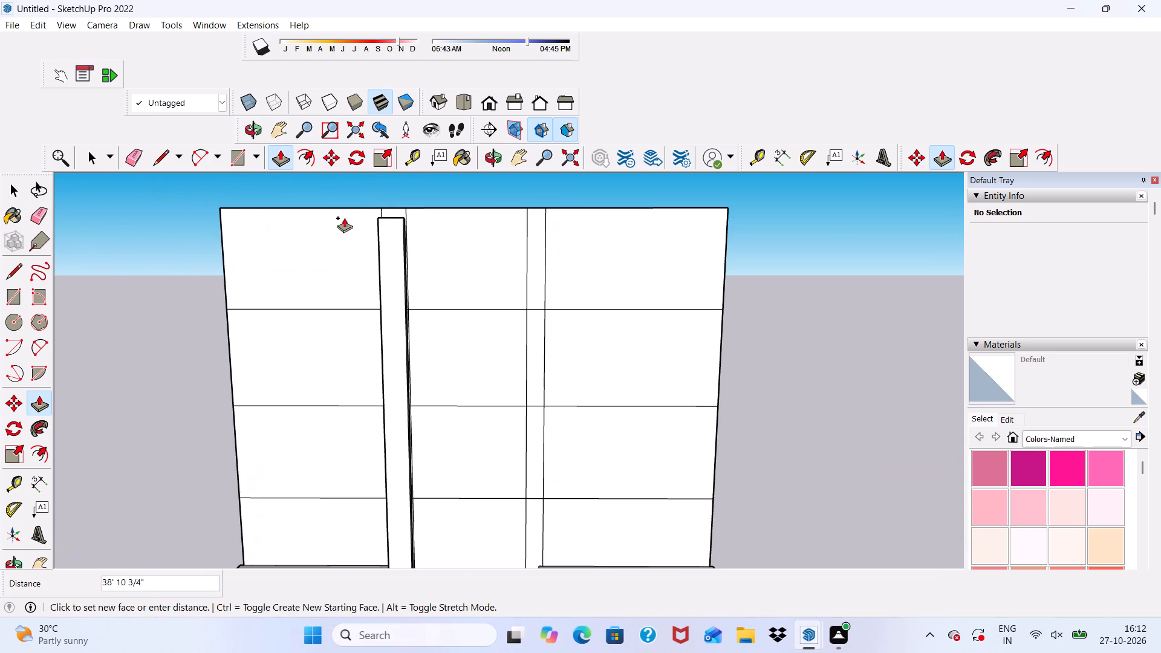
{"action": "left_click", "coordinate": [355, 207]}
Push/Pull the narrow wall strip between the arched door and the right ground-floor frame outward 1' 9".
{"action": "scroll", "coordinate": [358, 213], "scroll_direction": "down", "scroll_amount": 4}
{"action": "middle_click_drag", "start_coordinate": [493, 345], "coordinate": [464, 343]}
{"action": "scroll", "coordinate": [524, 566], "scroll_direction": "up", "scroll_amount": 15}
{"action": "left_click", "coordinate": [479, 428]}
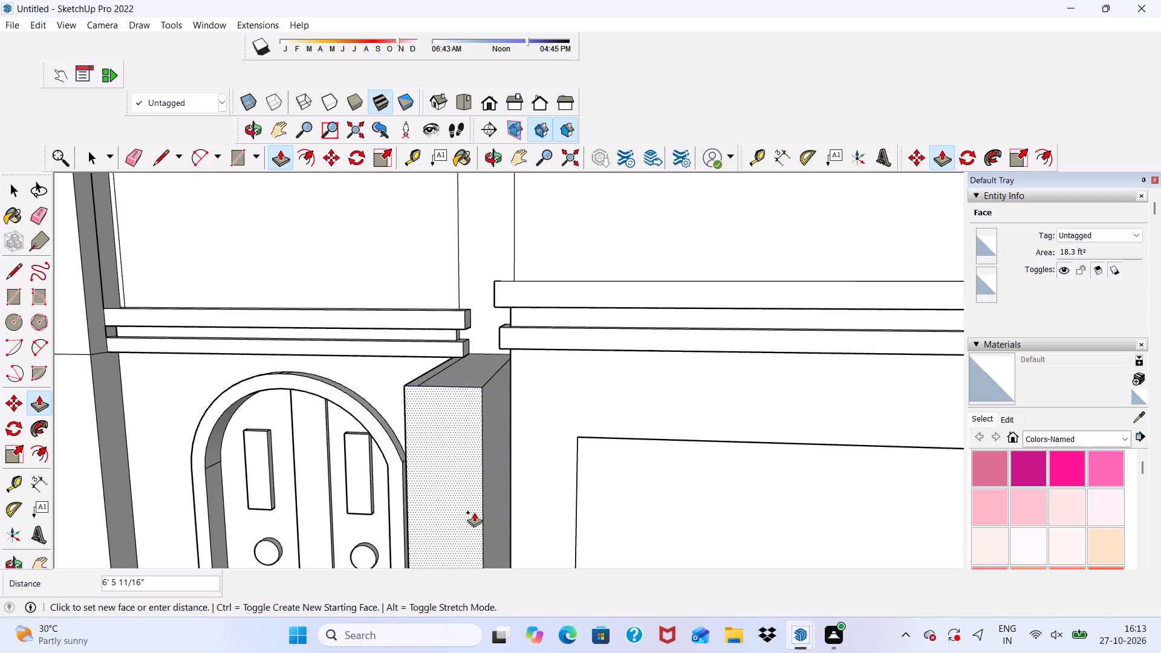
{"action": "type", "text": "1'"}
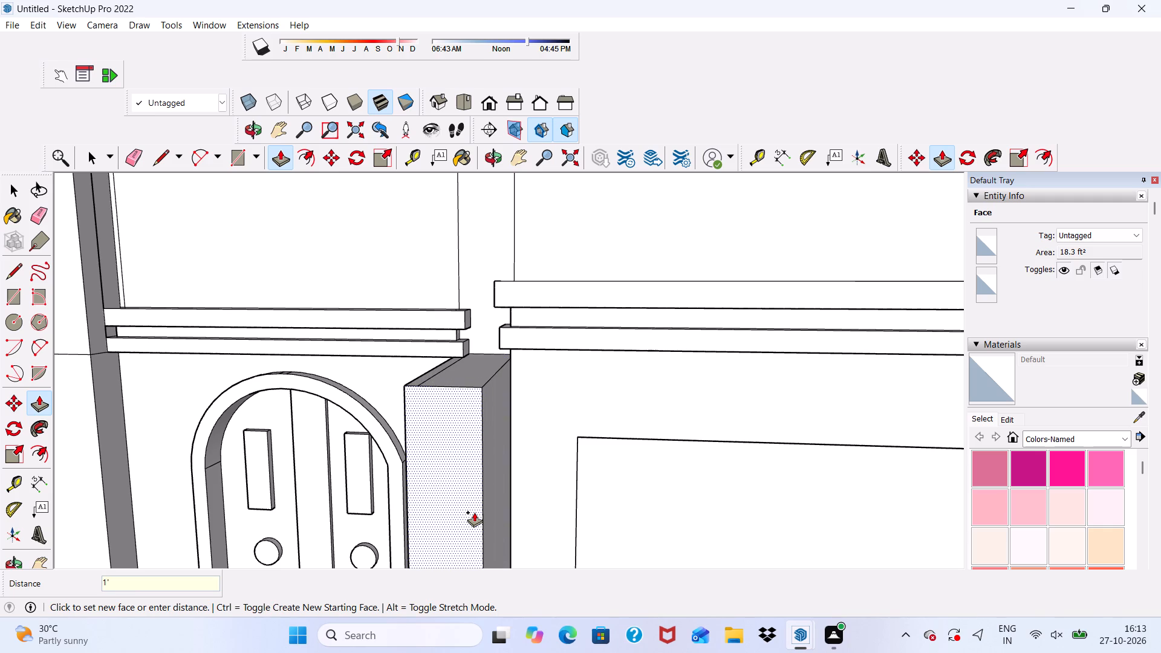
{"action": "key", "text": "9"}
{"action": "key", "text": "shift+quotedbl"}
{"action": "key", "text": "Return"}
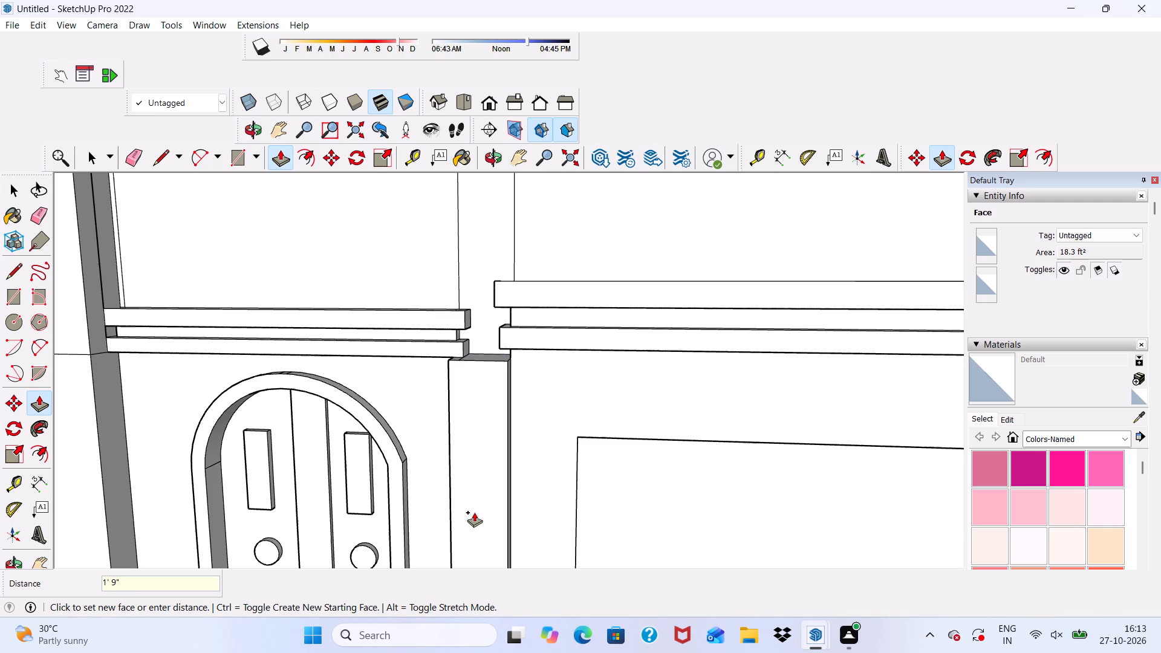
Erase the stray edge dividing the top face of the pier right of the arched door.
{"action": "scroll", "coordinate": [473, 512], "scroll_direction": "up", "scroll_amount": 1}
{"action": "scroll", "coordinate": [475, 311], "scroll_direction": "up", "scroll_amount": 11}
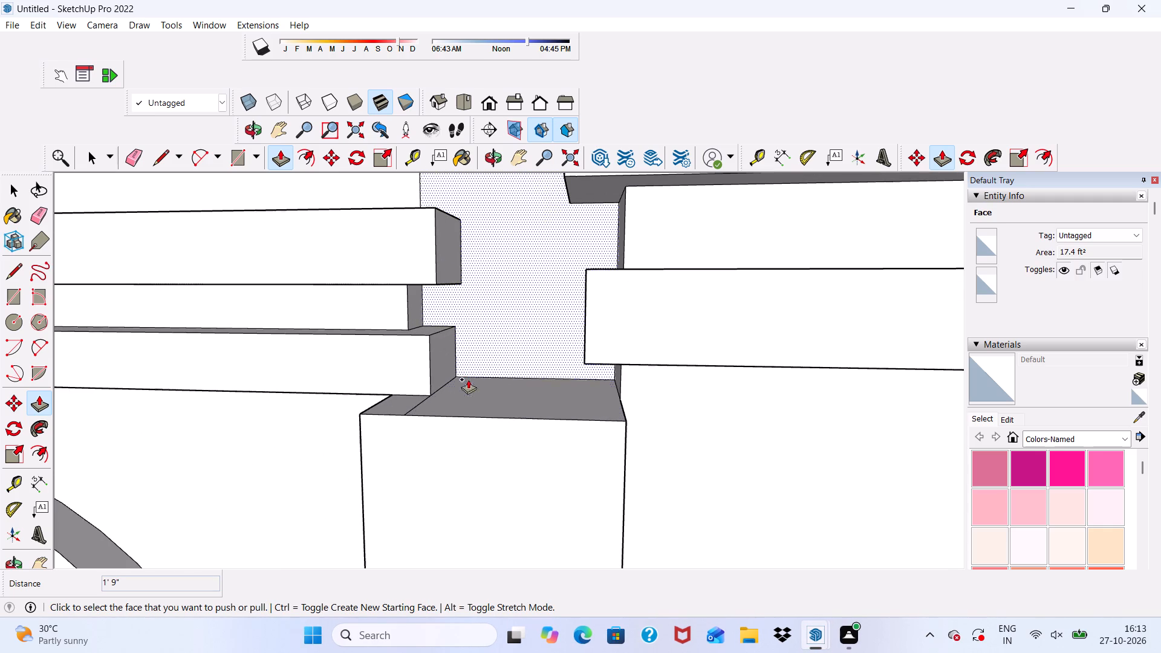
{"action": "left_click", "coordinate": [138, 157]}
{"action": "scroll", "coordinate": [454, 349], "scroll_direction": "up", "scroll_amount": 1}
{"action": "left_click_drag", "start_coordinate": [409, 408], "coordinate": [413, 414]}
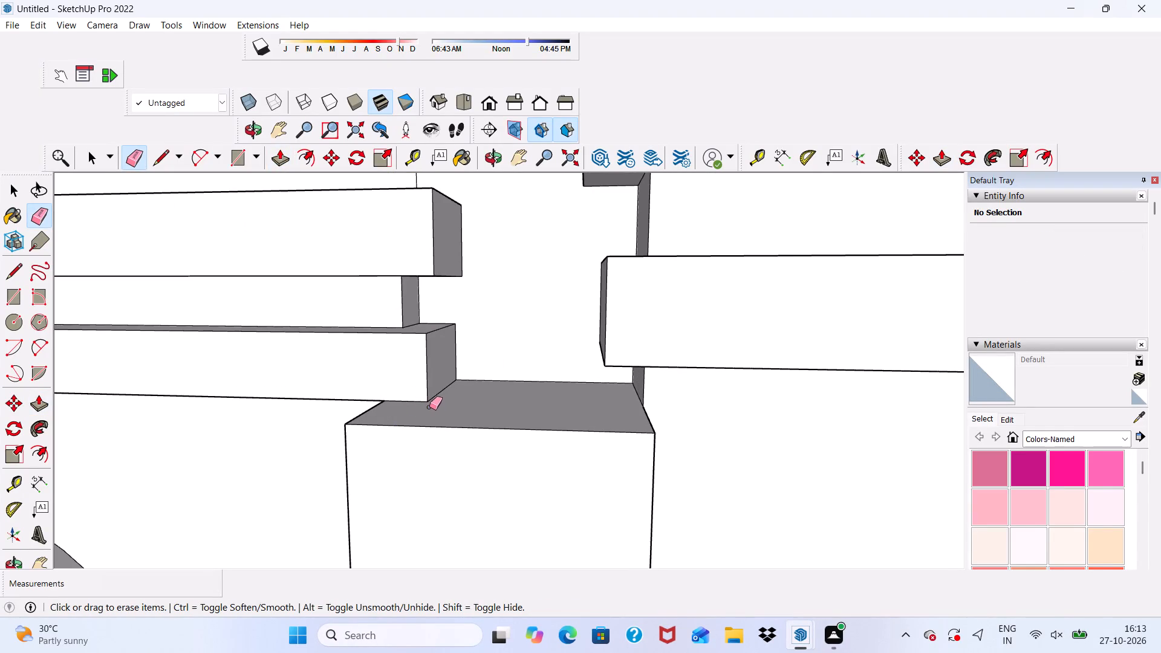
{"action": "key", "text": "space"}
Push/Pull the right pier's top face up 40' to the building's roof edge, matching the left pillar.
{"action": "left_click", "coordinate": [452, 397]}
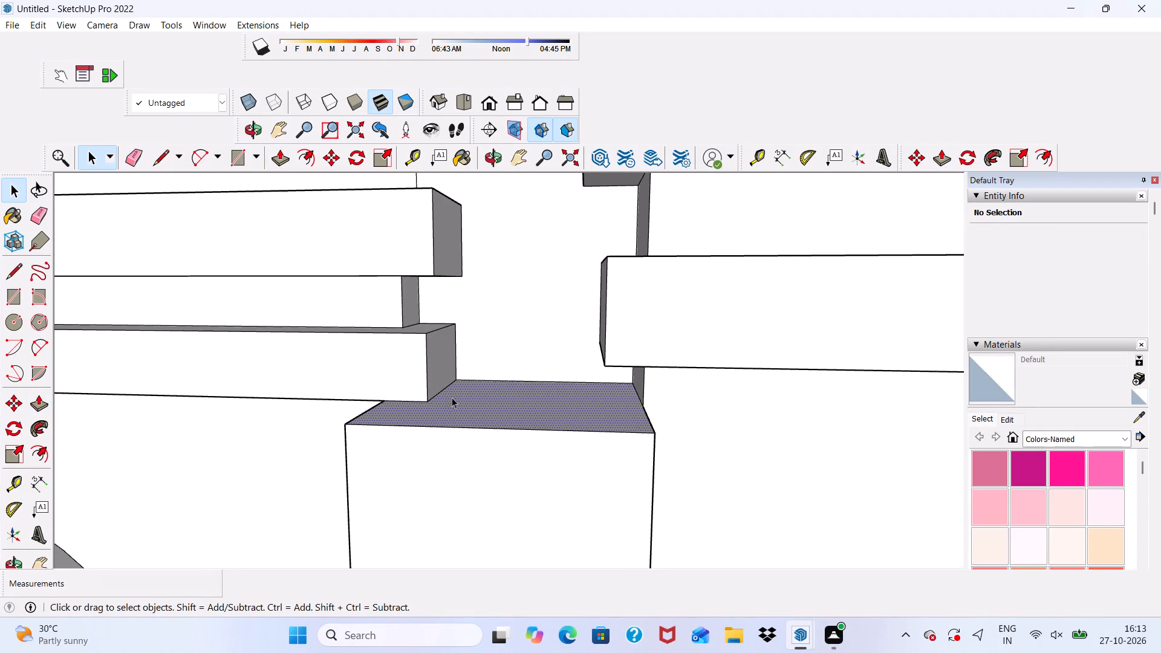
{"action": "left_click", "coordinate": [284, 164]}
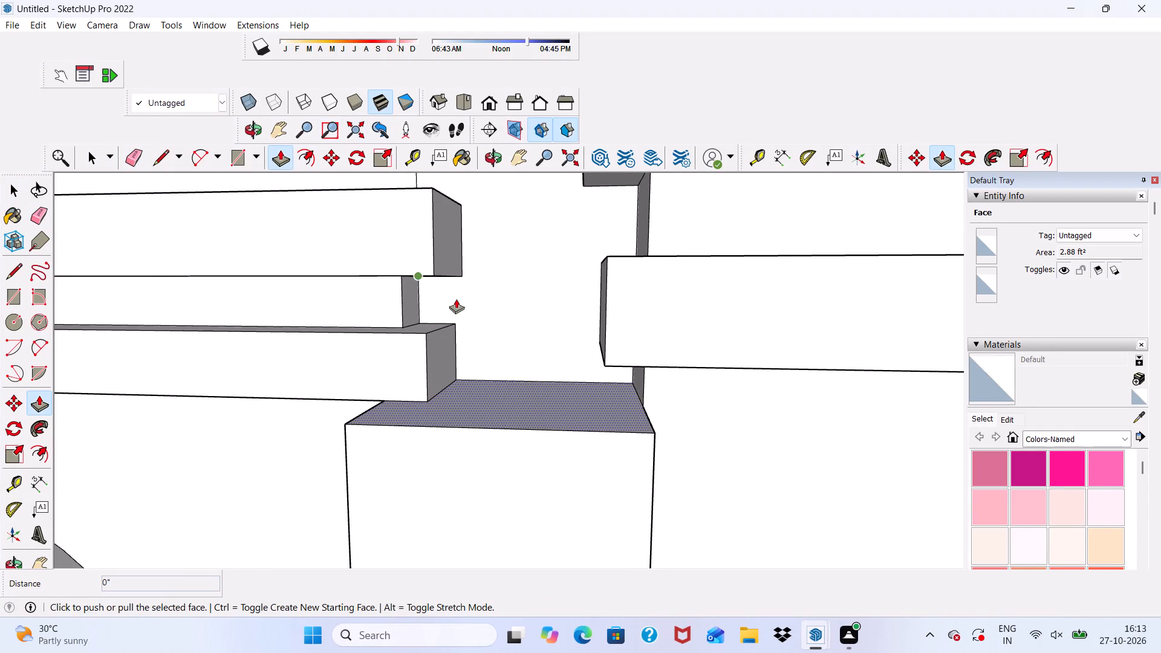
{"action": "left_click", "coordinate": [498, 397]}
{"action": "scroll", "coordinate": [489, 247], "scroll_direction": "down", "scroll_amount": 7}
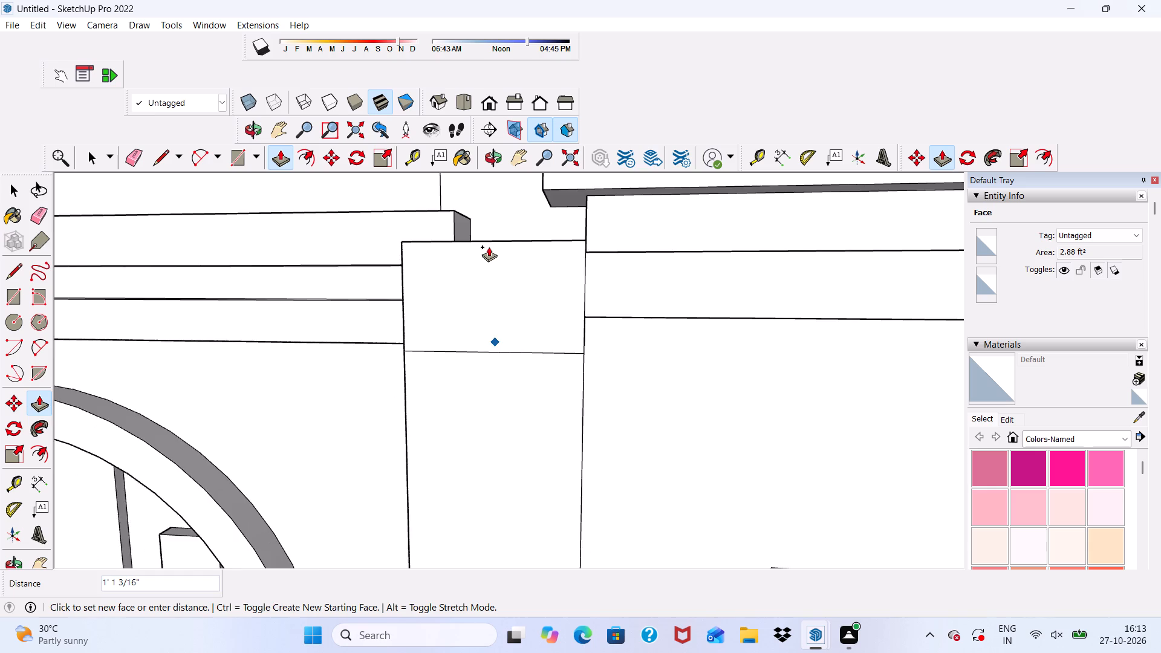
{"action": "scroll", "coordinate": [489, 247], "scroll_direction": "down", "scroll_amount": 19}
{"action": "scroll", "coordinate": [530, 190], "scroll_direction": "down", "scroll_amount": 6}
{"action": "middle_click_drag", "start_coordinate": [530, 195], "coordinate": [819, 191]}
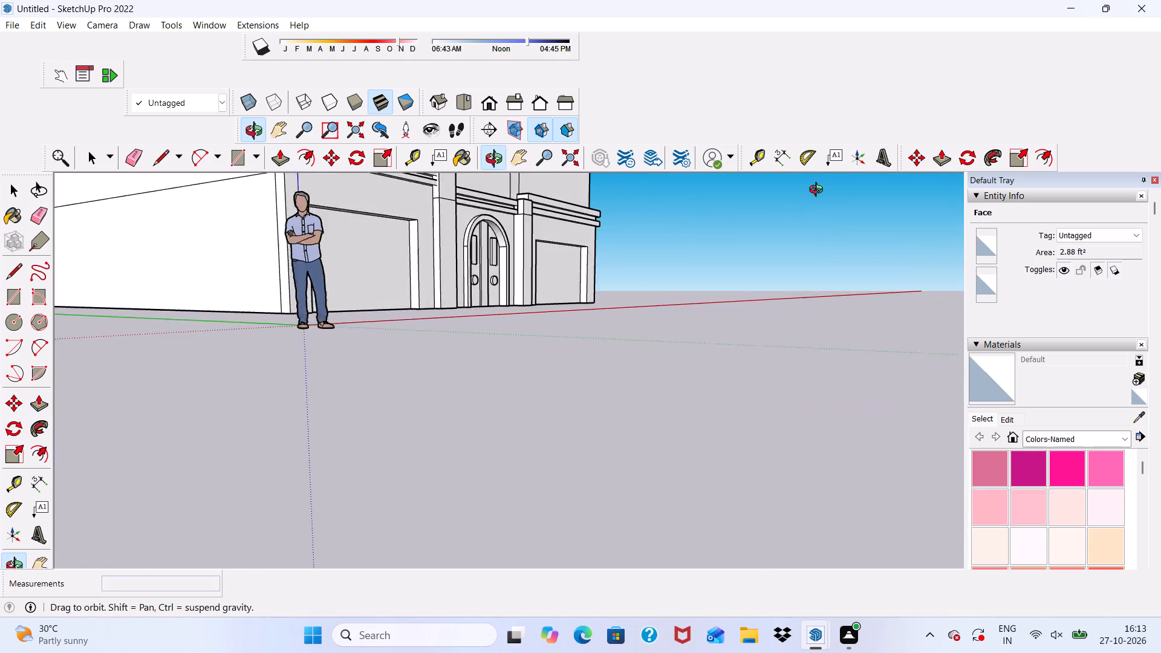
{"action": "middle_click_drag", "start_coordinate": [819, 191], "coordinate": [441, 305]}
{"action": "scroll", "coordinate": [475, 226], "scroll_direction": "down", "scroll_amount": 5}
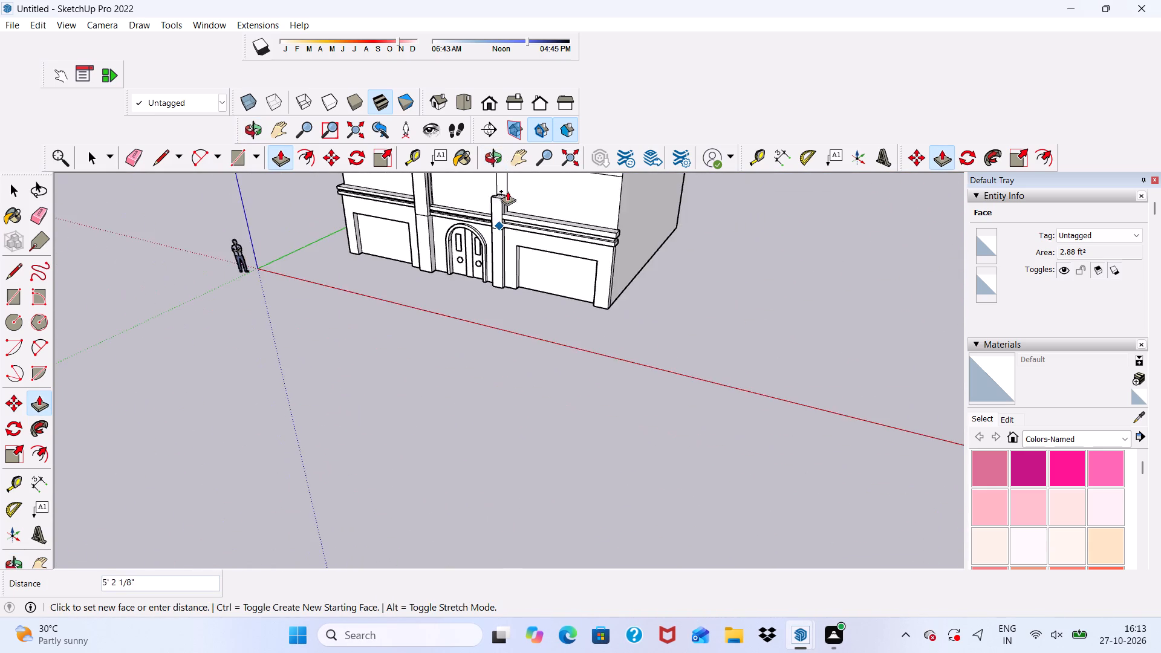
{"action": "scroll", "coordinate": [471, 186], "scroll_direction": "down", "scroll_amount": 20}
{"action": "scroll", "coordinate": [471, 186], "scroll_direction": "down", "scroll_amount": 10}
{"action": "scroll", "coordinate": [515, 226], "scroll_direction": "up", "scroll_amount": 8}
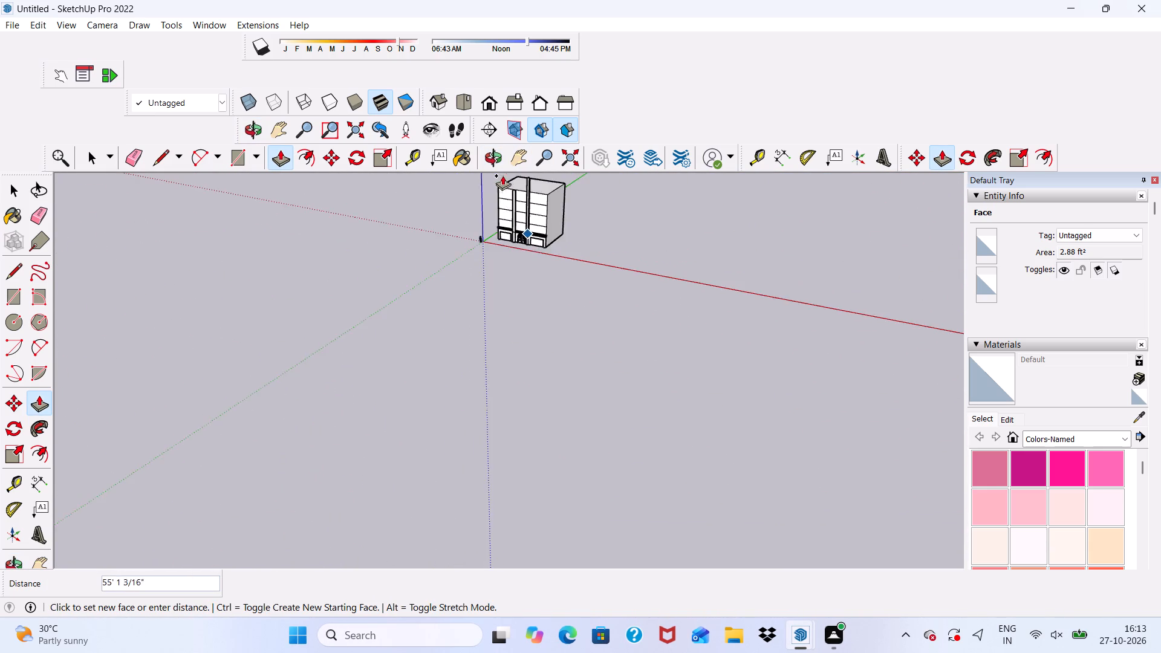
{"action": "scroll", "coordinate": [502, 175], "scroll_direction": "up", "scroll_amount": 5}
{"action": "scroll", "coordinate": [506, 173], "scroll_direction": "down", "scroll_amount": 2}
{"action": "scroll", "coordinate": [521, 206], "scroll_direction": "up", "scroll_amount": 17}
{"action": "scroll", "coordinate": [562, 178], "scroll_direction": "up", "scroll_amount": 3}
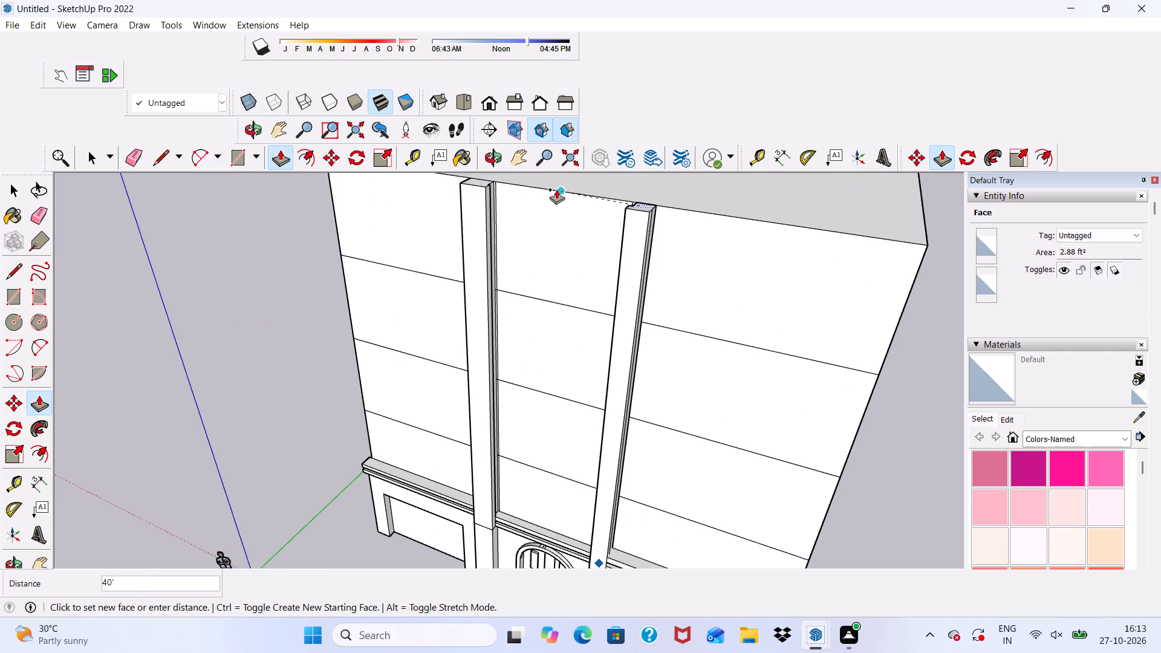
{"action": "left_click", "coordinate": [711, 215]}
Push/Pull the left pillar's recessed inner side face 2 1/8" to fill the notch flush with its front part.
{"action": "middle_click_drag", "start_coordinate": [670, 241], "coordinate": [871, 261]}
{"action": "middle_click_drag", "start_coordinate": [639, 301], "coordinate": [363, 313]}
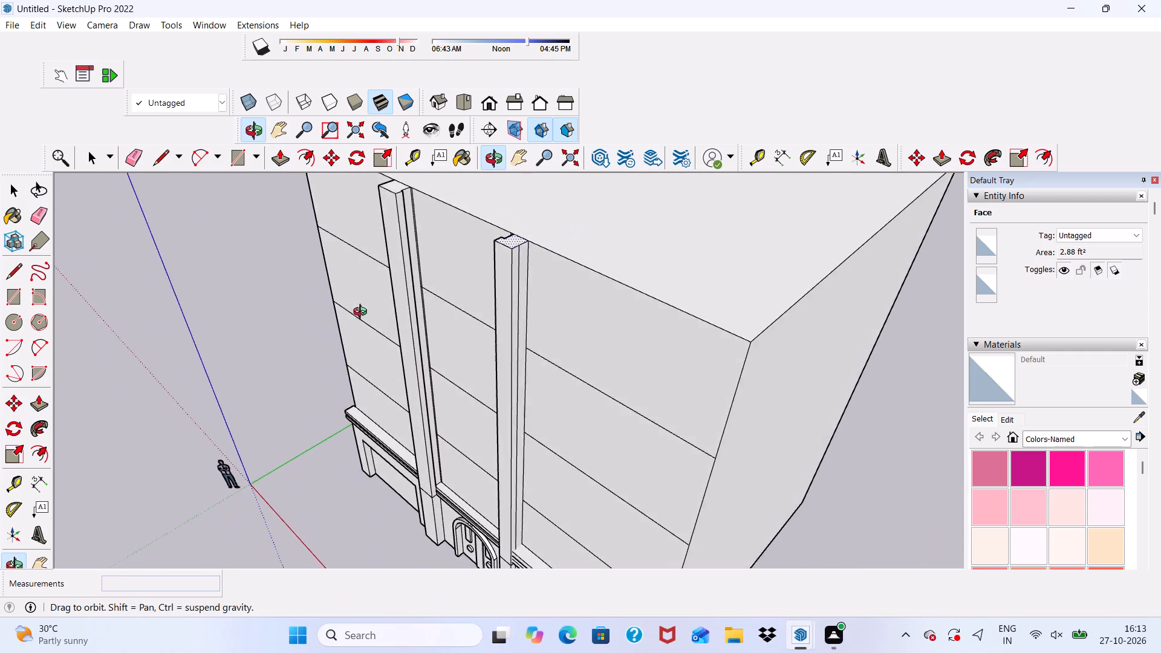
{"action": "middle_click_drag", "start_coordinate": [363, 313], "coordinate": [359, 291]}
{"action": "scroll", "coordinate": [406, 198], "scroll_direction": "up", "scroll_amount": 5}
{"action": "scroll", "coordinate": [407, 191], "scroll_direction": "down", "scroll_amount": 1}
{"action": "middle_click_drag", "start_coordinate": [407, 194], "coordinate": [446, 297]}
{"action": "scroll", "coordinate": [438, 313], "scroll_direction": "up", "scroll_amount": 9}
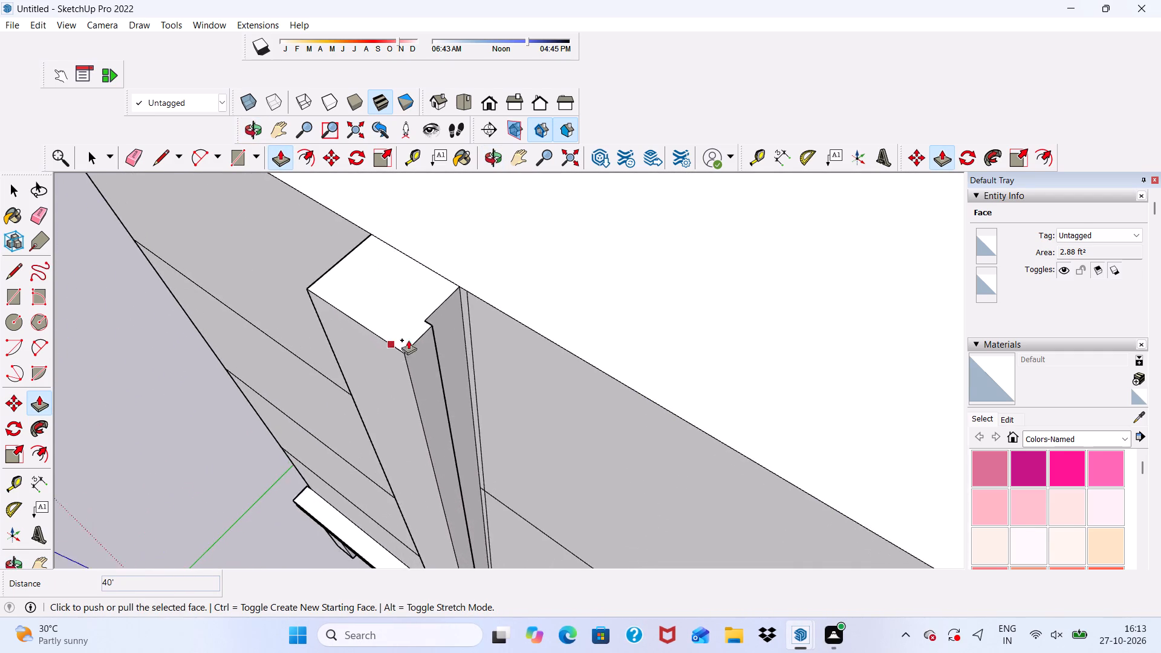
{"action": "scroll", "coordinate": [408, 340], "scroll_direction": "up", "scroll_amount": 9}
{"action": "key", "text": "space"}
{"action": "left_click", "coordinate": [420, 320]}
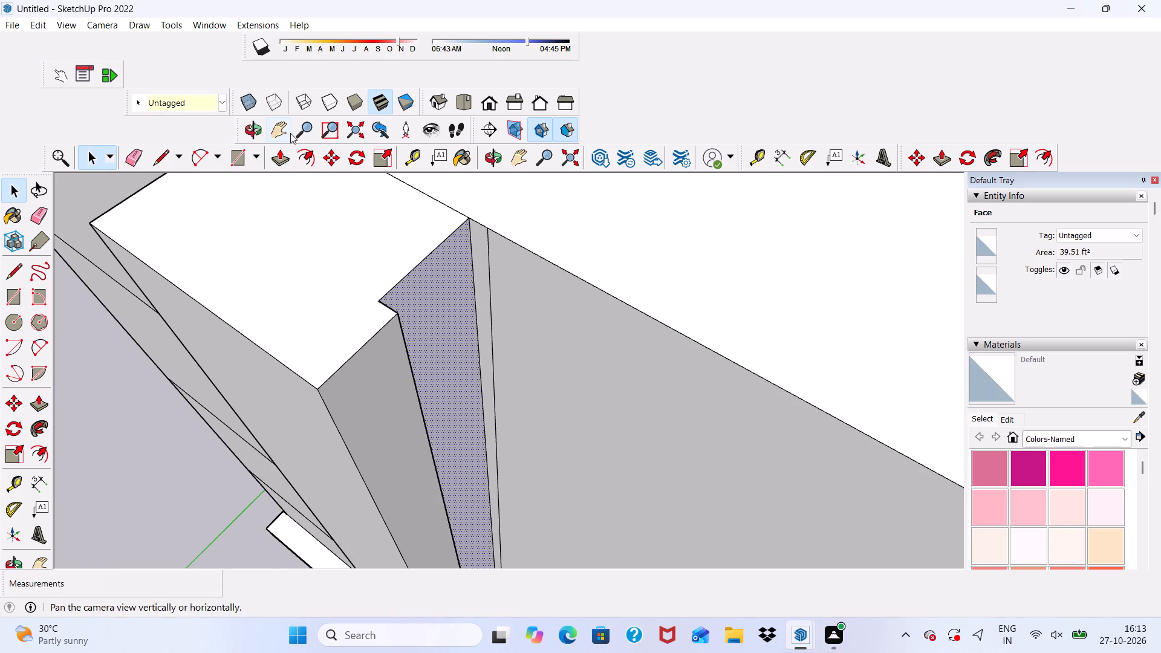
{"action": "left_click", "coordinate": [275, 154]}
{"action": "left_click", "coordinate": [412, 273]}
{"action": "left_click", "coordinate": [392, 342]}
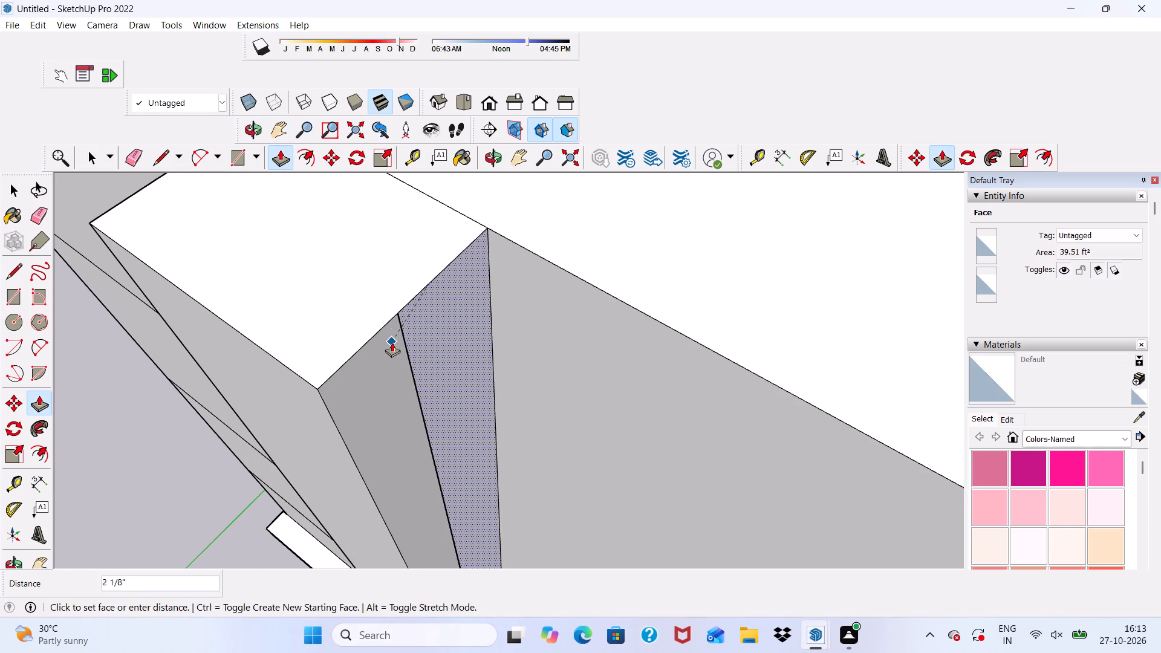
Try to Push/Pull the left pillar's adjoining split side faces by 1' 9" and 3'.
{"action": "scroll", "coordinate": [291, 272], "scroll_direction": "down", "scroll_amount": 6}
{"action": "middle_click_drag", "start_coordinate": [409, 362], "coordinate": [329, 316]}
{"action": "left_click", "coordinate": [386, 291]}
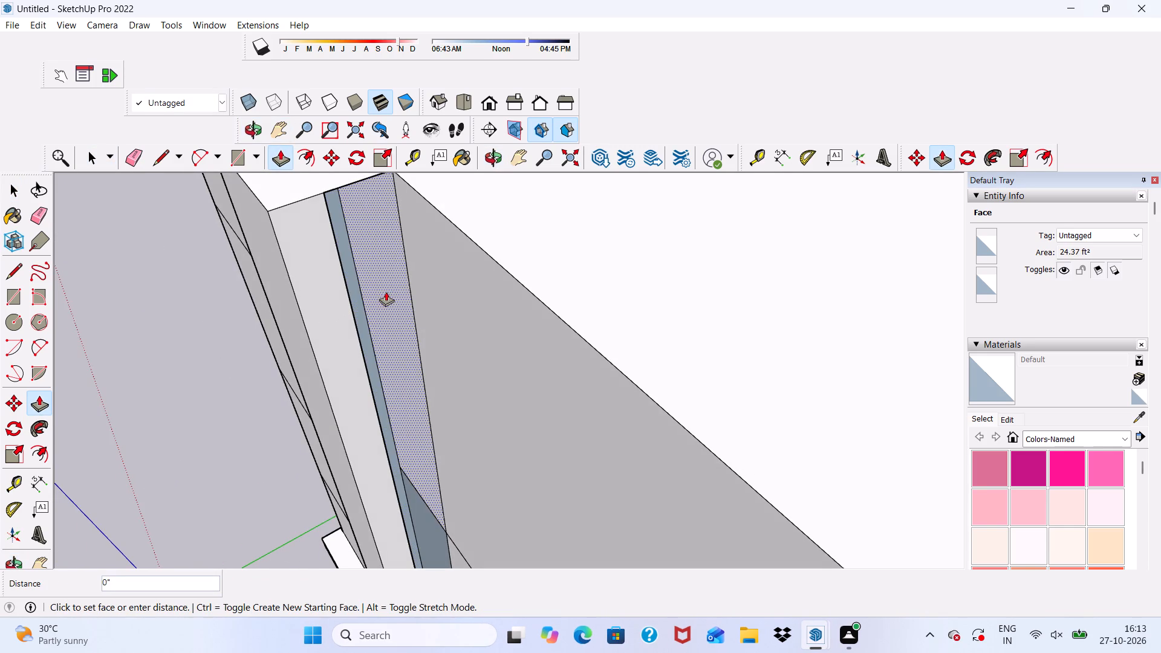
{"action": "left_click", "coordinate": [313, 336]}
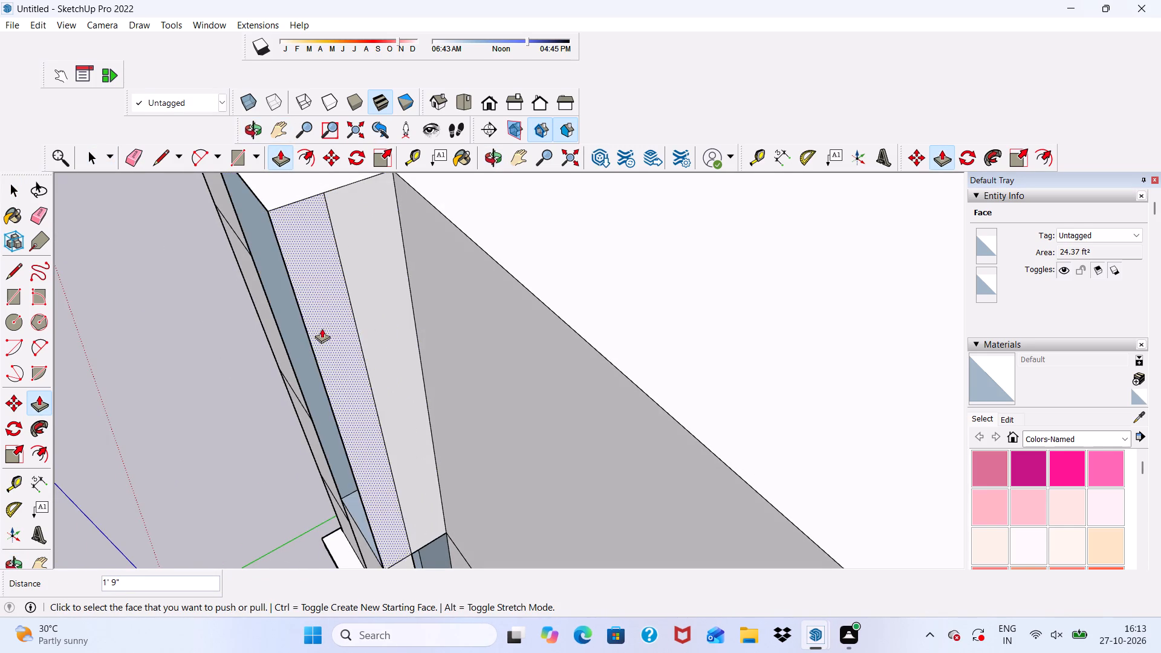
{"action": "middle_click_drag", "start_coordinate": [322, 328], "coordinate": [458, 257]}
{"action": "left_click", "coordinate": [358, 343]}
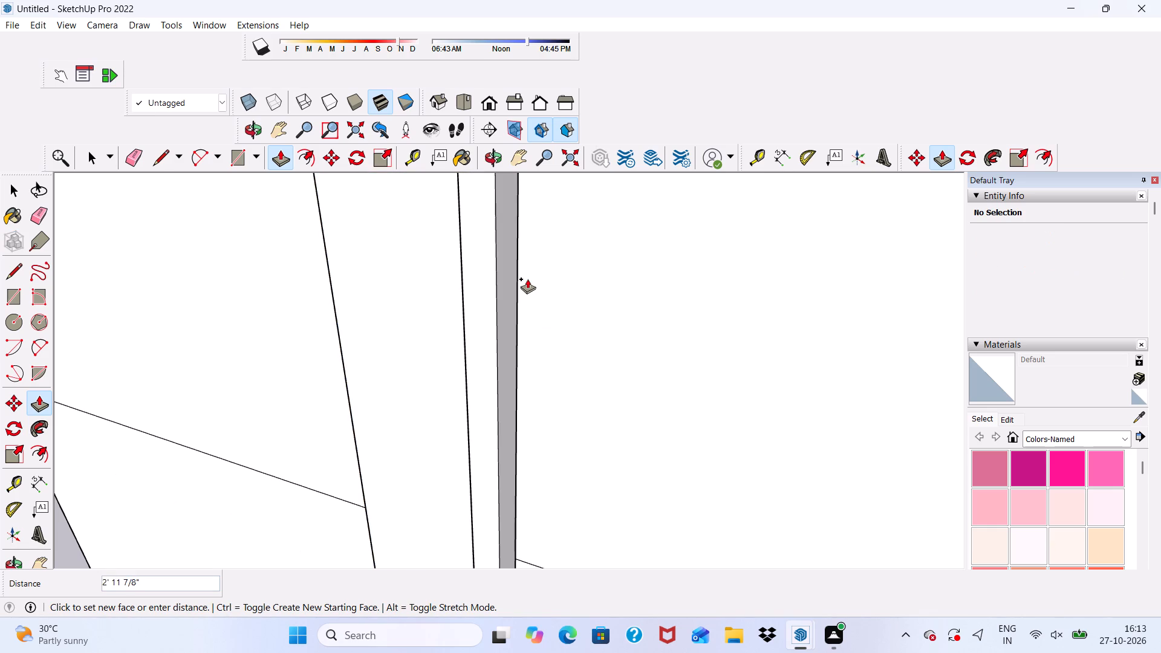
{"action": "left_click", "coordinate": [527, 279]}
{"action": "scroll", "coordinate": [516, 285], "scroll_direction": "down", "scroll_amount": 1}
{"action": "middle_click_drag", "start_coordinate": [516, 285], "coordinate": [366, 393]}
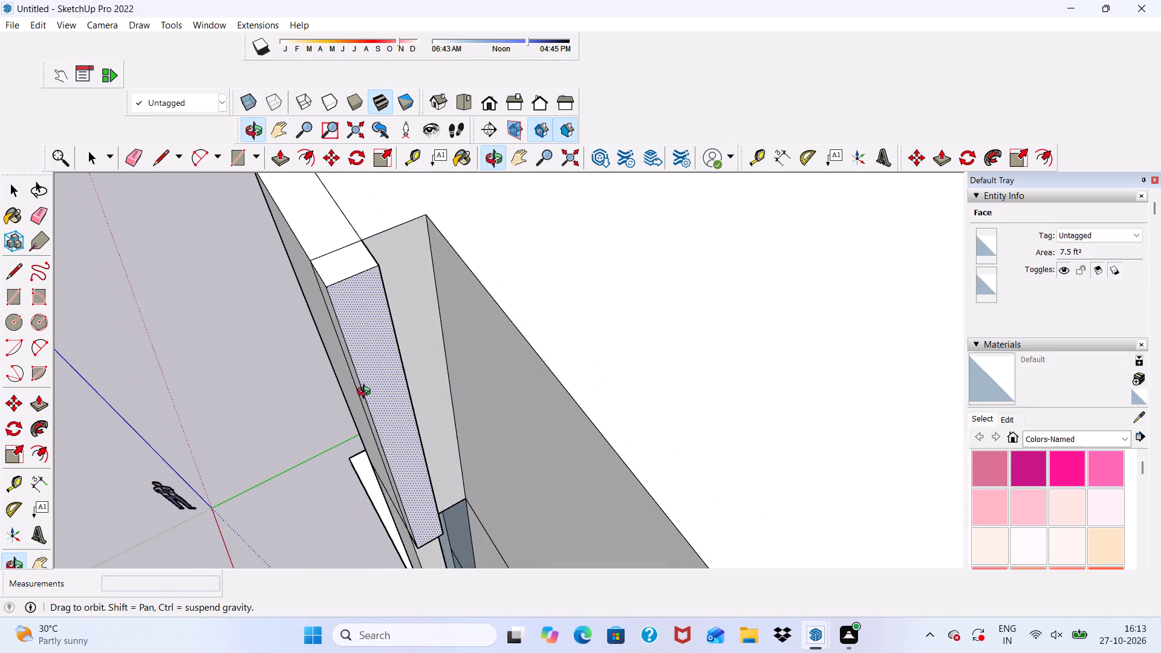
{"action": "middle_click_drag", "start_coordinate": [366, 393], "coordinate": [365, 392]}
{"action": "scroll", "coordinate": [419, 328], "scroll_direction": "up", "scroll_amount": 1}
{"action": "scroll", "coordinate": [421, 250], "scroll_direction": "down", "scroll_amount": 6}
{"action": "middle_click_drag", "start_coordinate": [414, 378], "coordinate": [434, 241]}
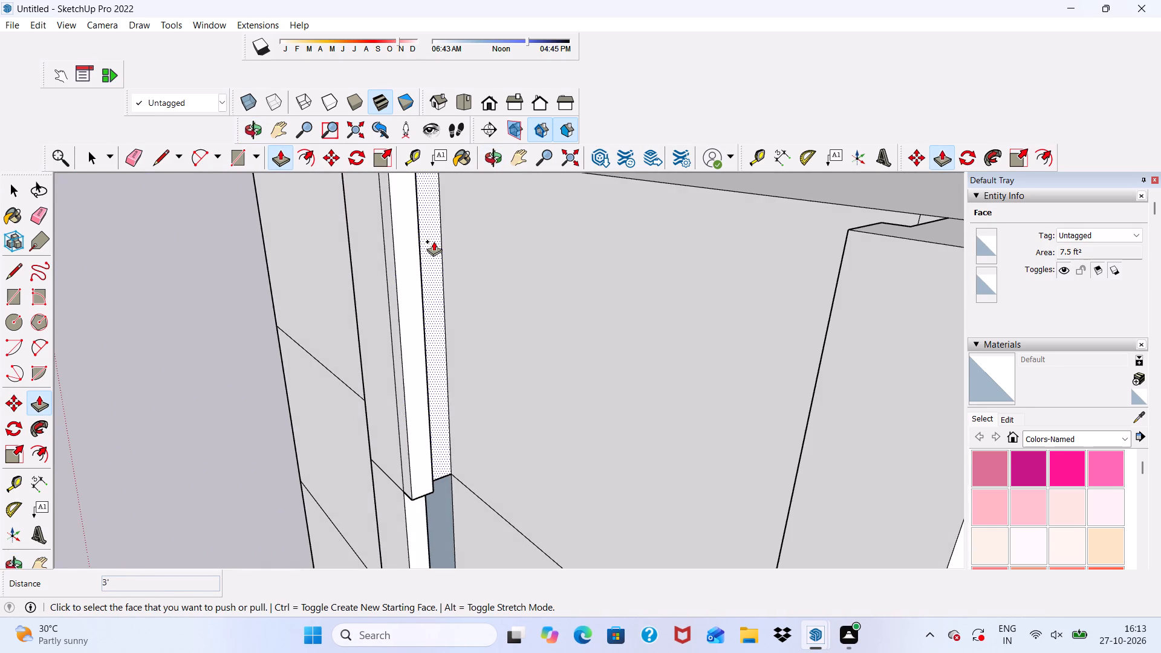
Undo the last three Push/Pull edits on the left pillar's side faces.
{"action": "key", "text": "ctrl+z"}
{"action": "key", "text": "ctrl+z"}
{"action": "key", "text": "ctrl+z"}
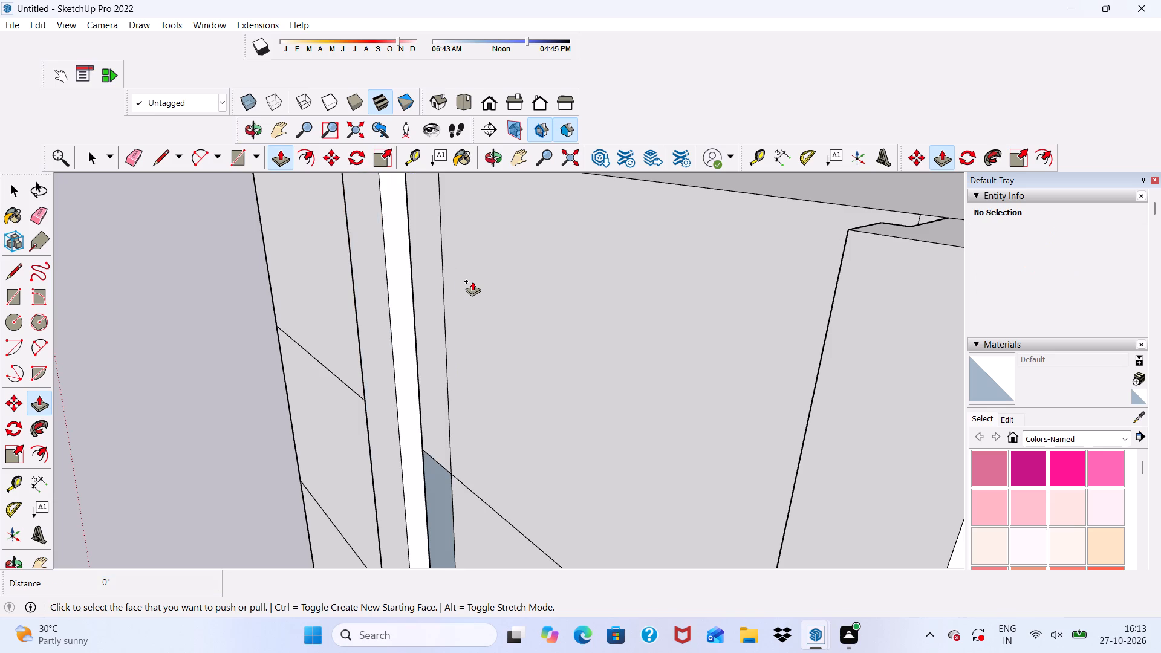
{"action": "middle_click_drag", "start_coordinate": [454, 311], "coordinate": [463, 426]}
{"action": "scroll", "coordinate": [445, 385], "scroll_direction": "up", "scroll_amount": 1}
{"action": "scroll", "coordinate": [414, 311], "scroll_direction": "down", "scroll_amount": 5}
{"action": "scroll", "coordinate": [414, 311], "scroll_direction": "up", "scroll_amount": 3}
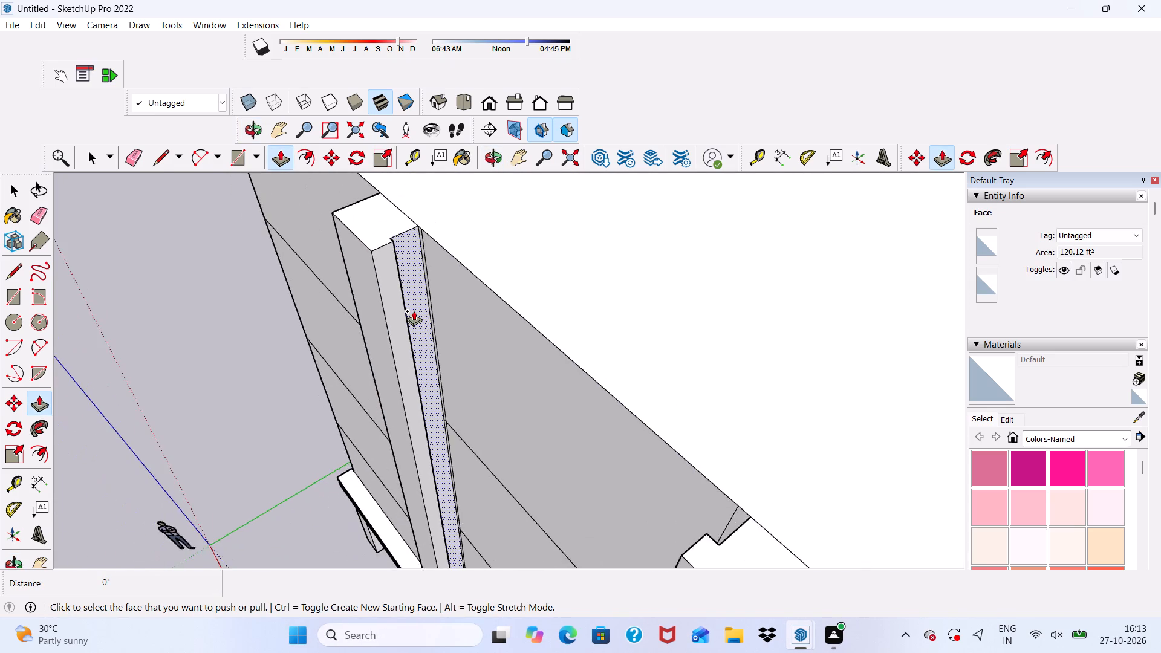
Push/Pull the left pillar's recessed inner side face outward, and its front part 7/16", so both are flush.
{"action": "scroll", "coordinate": [414, 311], "scroll_direction": "up", "scroll_amount": 8}
{"action": "scroll", "coordinate": [372, 200], "scroll_direction": "up", "scroll_amount": 5}
{"action": "left_click", "coordinate": [406, 201]}
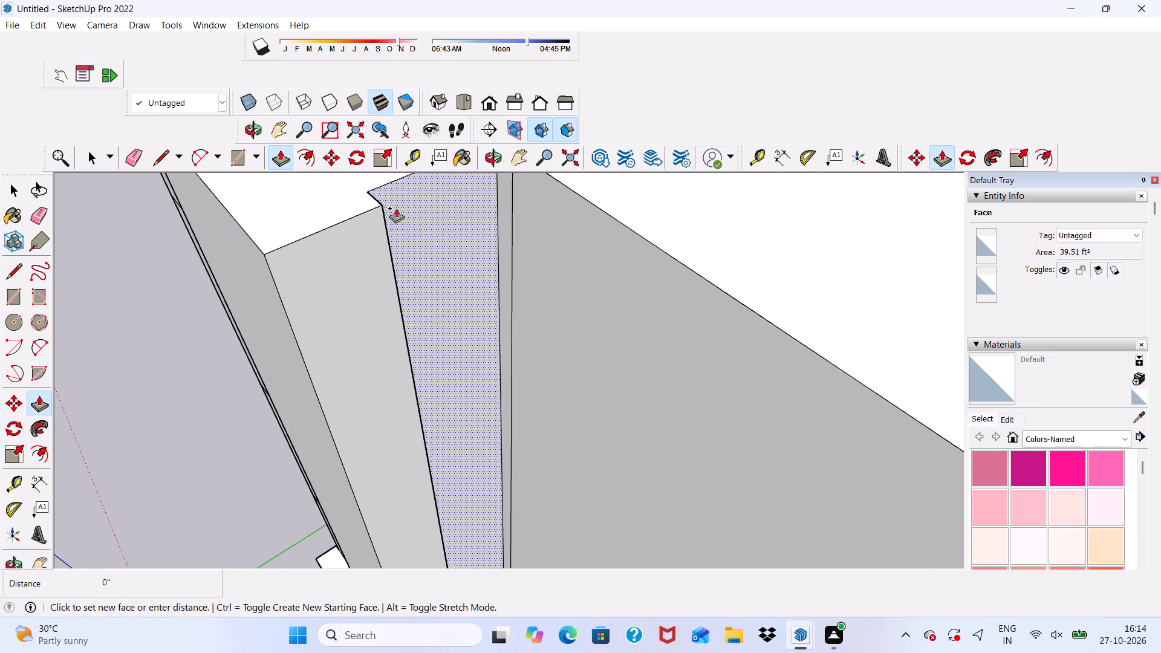
{"action": "left_click", "coordinate": [367, 229]}
{"action": "left_click", "coordinate": [406, 205]}
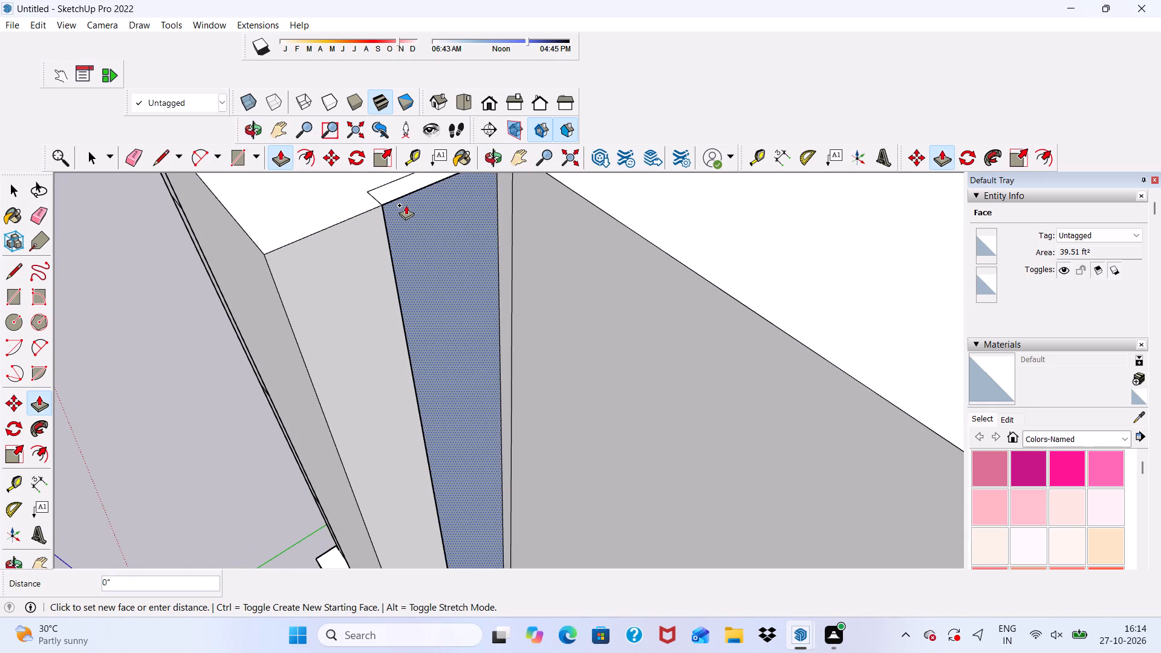
{"action": "left_click", "coordinate": [383, 248]}
{"action": "left_click", "coordinate": [429, 234]}
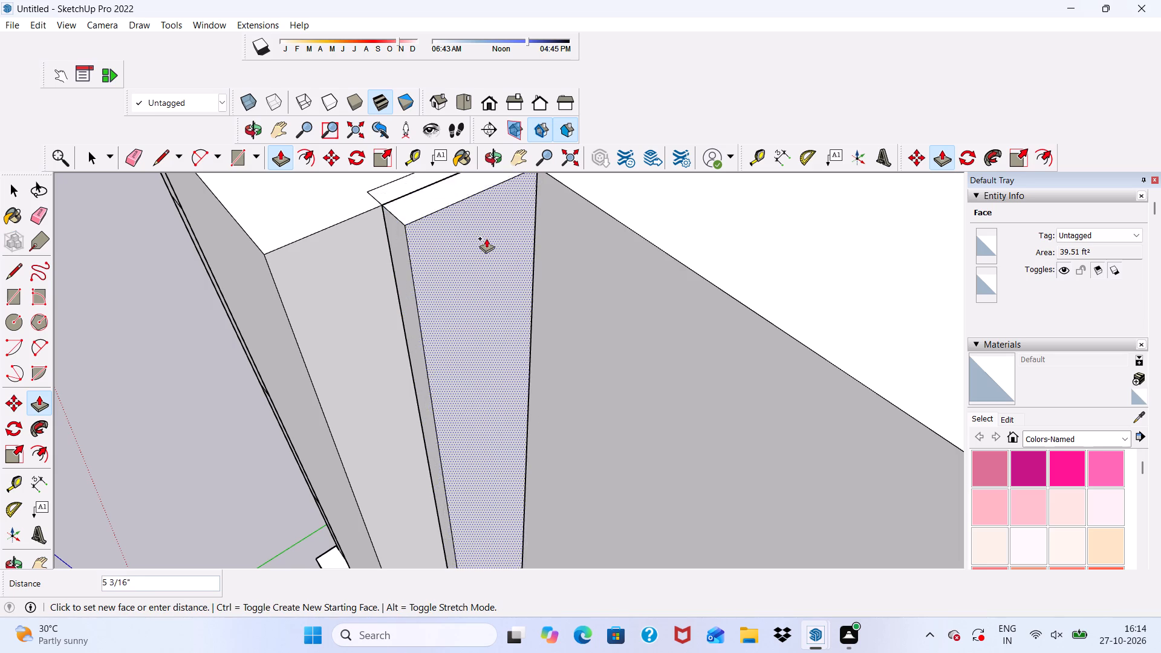
{"action": "left_click", "coordinate": [418, 278]}
{"action": "left_click", "coordinate": [351, 294]}
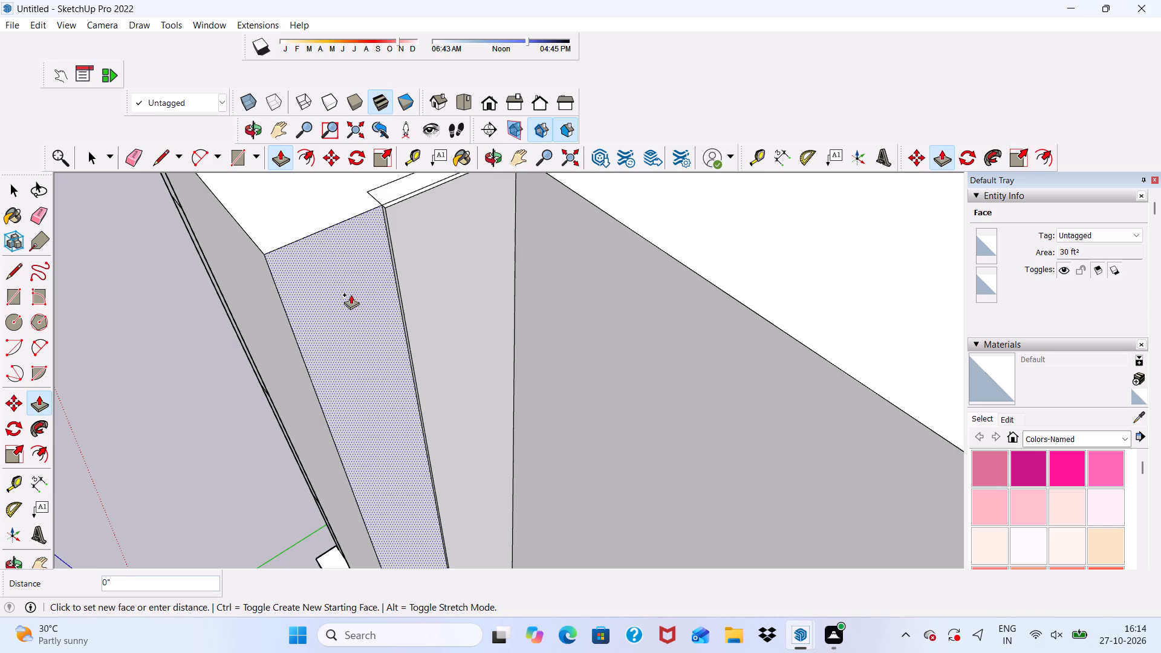
{"action": "left_click", "coordinate": [418, 232]}
Push/Pull the right pillar's recessed inner side face 3 13/16" outward toward the plane of its front part.
{"action": "scroll", "coordinate": [408, 237], "scroll_direction": "down", "scroll_amount": 15}
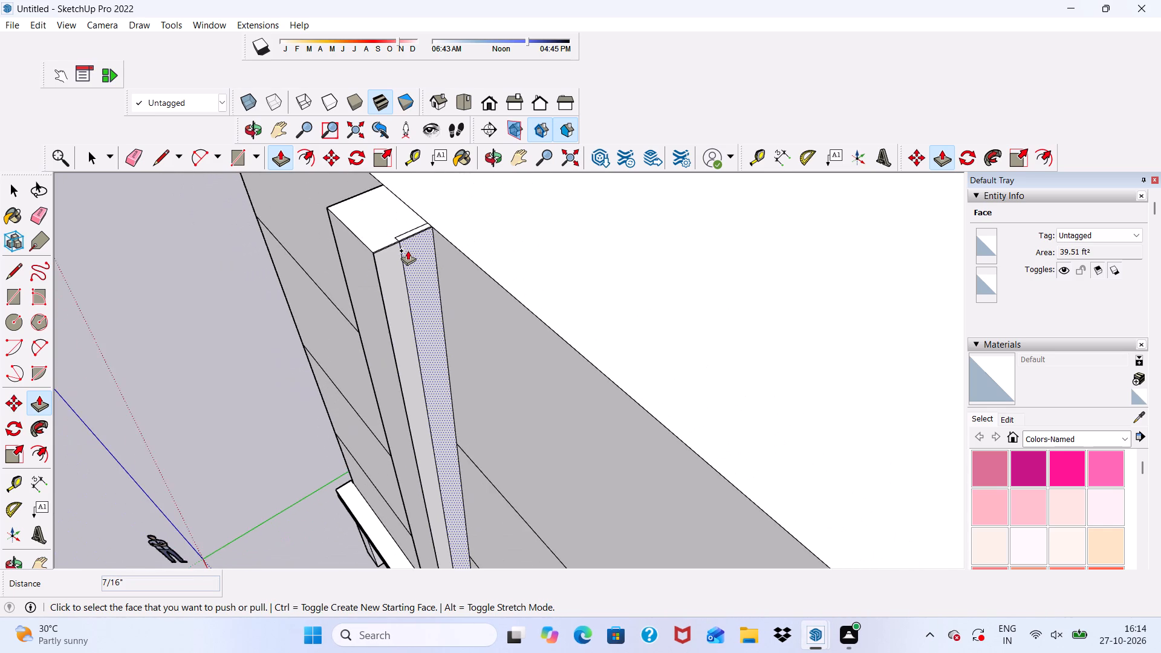
{"action": "middle_click_drag", "start_coordinate": [408, 250], "coordinate": [524, 223]}
{"action": "scroll", "coordinate": [402, 250], "scroll_direction": "down", "scroll_amount": 4}
{"action": "middle_click_drag", "start_coordinate": [441, 276], "coordinate": [639, 242]}
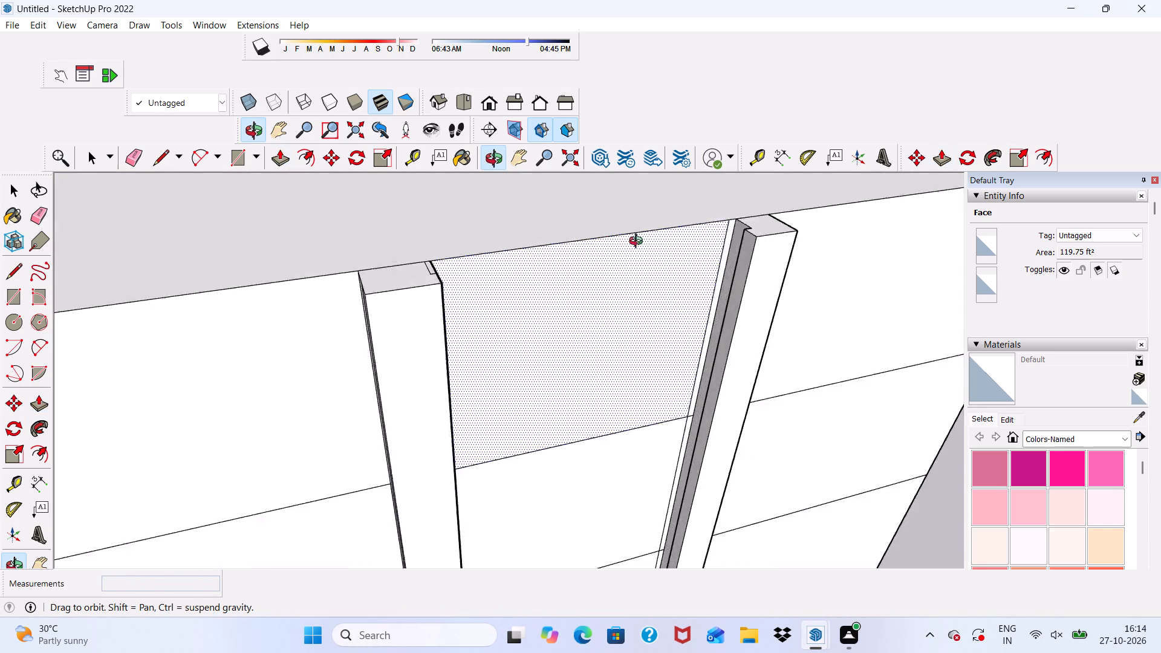
{"action": "middle_click_drag", "start_coordinate": [639, 242], "coordinate": [720, 242]}
{"action": "scroll", "coordinate": [720, 242], "scroll_direction": "up", "scroll_amount": 11}
{"action": "scroll", "coordinate": [697, 223], "scroll_direction": "down", "scroll_amount": 5}
{"action": "middle_click_drag", "start_coordinate": [695, 223], "coordinate": [792, 279]}
{"action": "scroll", "coordinate": [695, 223], "scroll_direction": "up", "scroll_amount": 1}
{"action": "scroll", "coordinate": [683, 270], "scroll_direction": "up", "scroll_amount": 3}
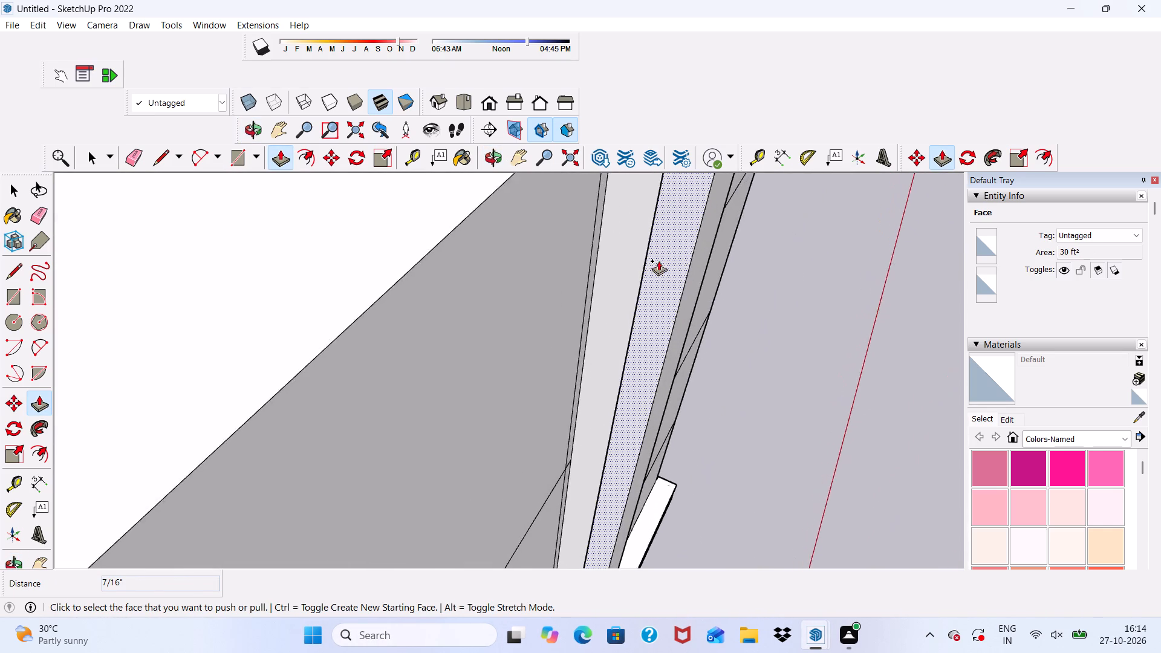
{"action": "scroll", "coordinate": [658, 260], "scroll_direction": "down", "scroll_amount": 14}
{"action": "scroll", "coordinate": [641, 295], "scroll_direction": "up", "scroll_amount": 7}
{"action": "scroll", "coordinate": [640, 242], "scroll_direction": "down", "scroll_amount": 1}
{"action": "scroll", "coordinate": [639, 235], "scroll_direction": "up", "scroll_amount": 6}
{"action": "left_click", "coordinate": [639, 235]}
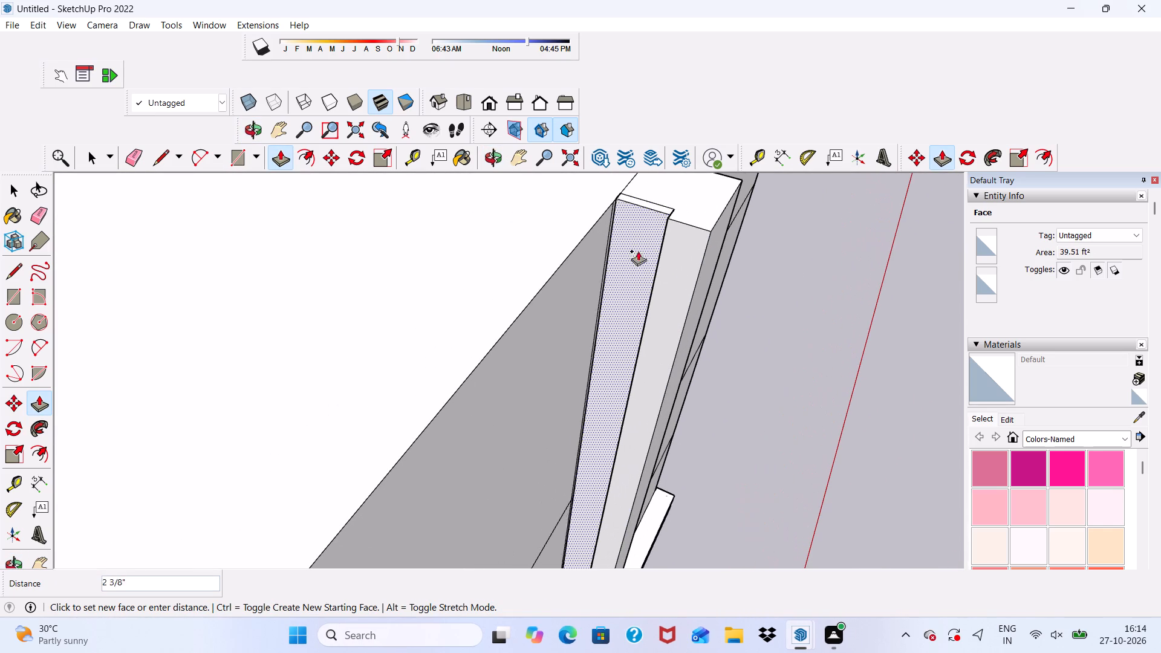
{"action": "left_click", "coordinate": [688, 262]}
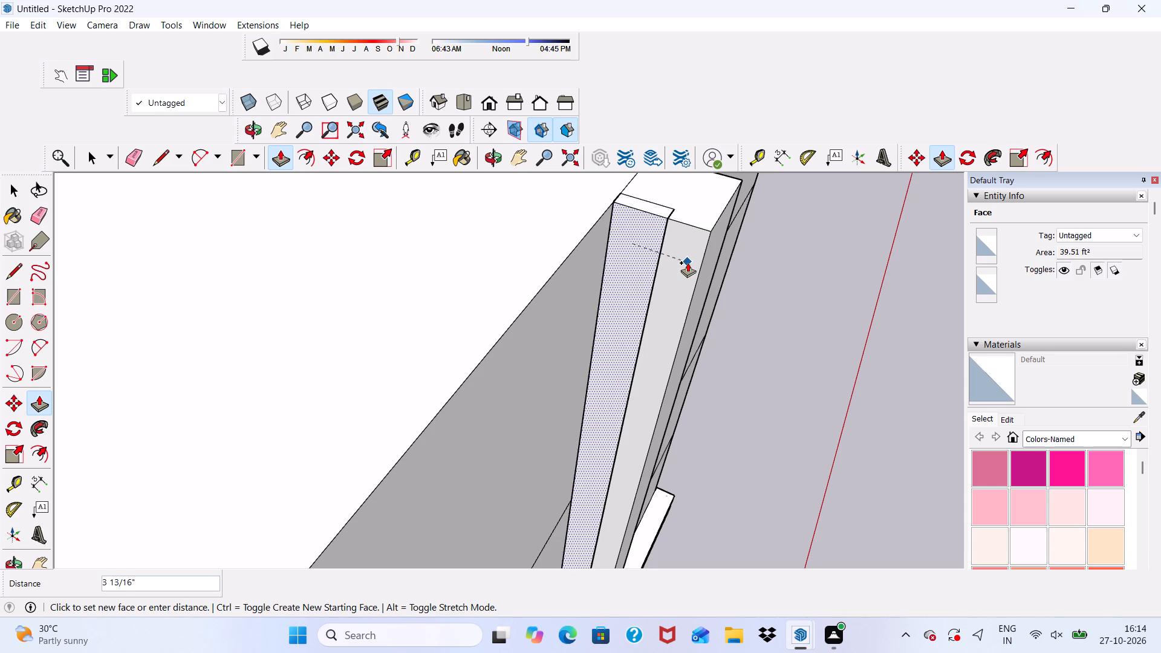
Push/Pull the right pillar's rear inner side face, next to the wall, outward with a distance of 4".
{"action": "middle_click_drag", "start_coordinate": [677, 255], "coordinate": [754, 224]}
{"action": "scroll", "coordinate": [646, 238], "scroll_direction": "up", "scroll_amount": 4}
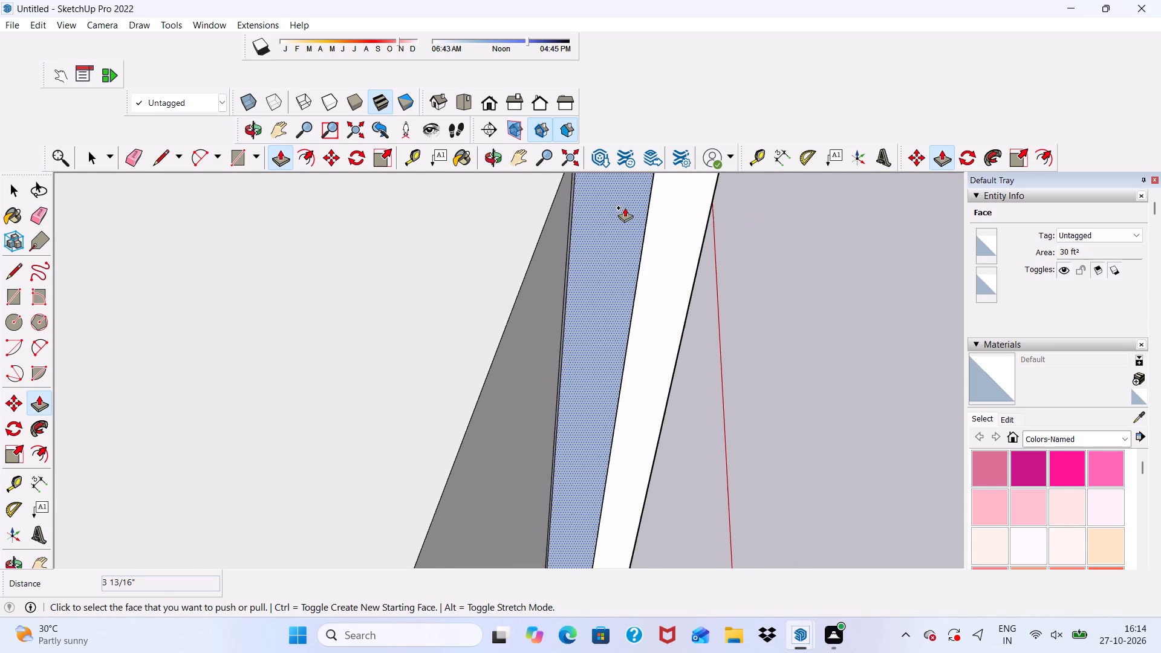
{"action": "scroll", "coordinate": [625, 207], "scroll_direction": "up", "scroll_amount": 1}
{"action": "left_click", "coordinate": [621, 206]}
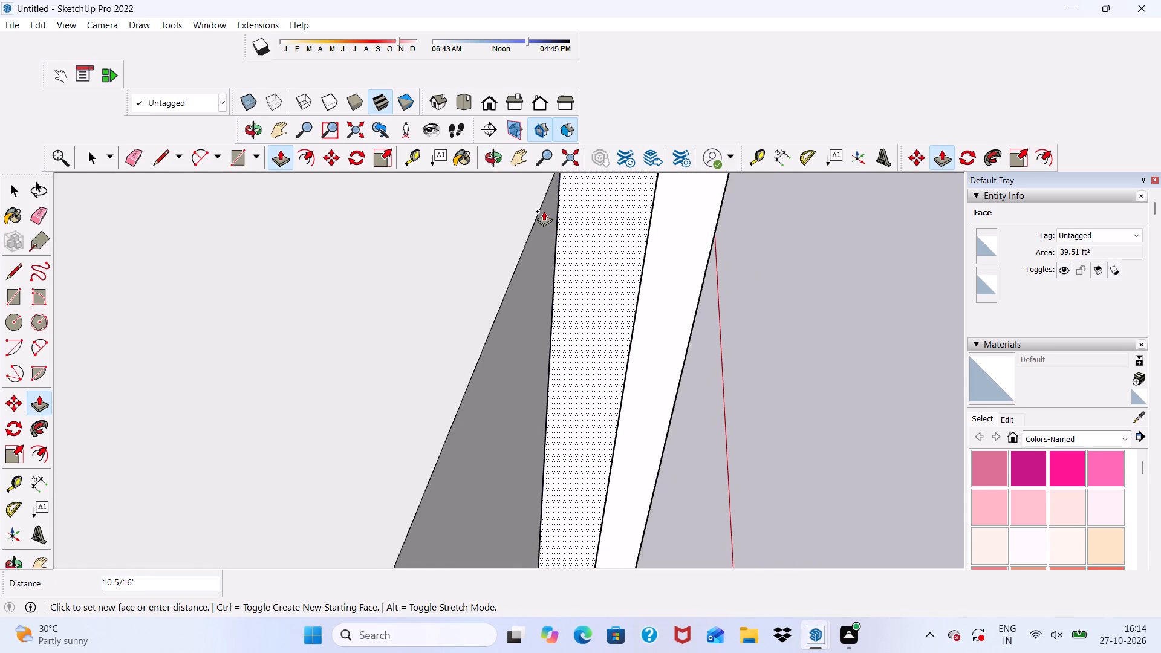
{"action": "scroll", "coordinate": [544, 211], "scroll_direction": "down", "scroll_amount": 4}
{"action": "scroll", "coordinate": [662, 223], "scroll_direction": "down", "scroll_amount": 4}
{"action": "middle_click_drag", "start_coordinate": [677, 236], "coordinate": [541, 320]}
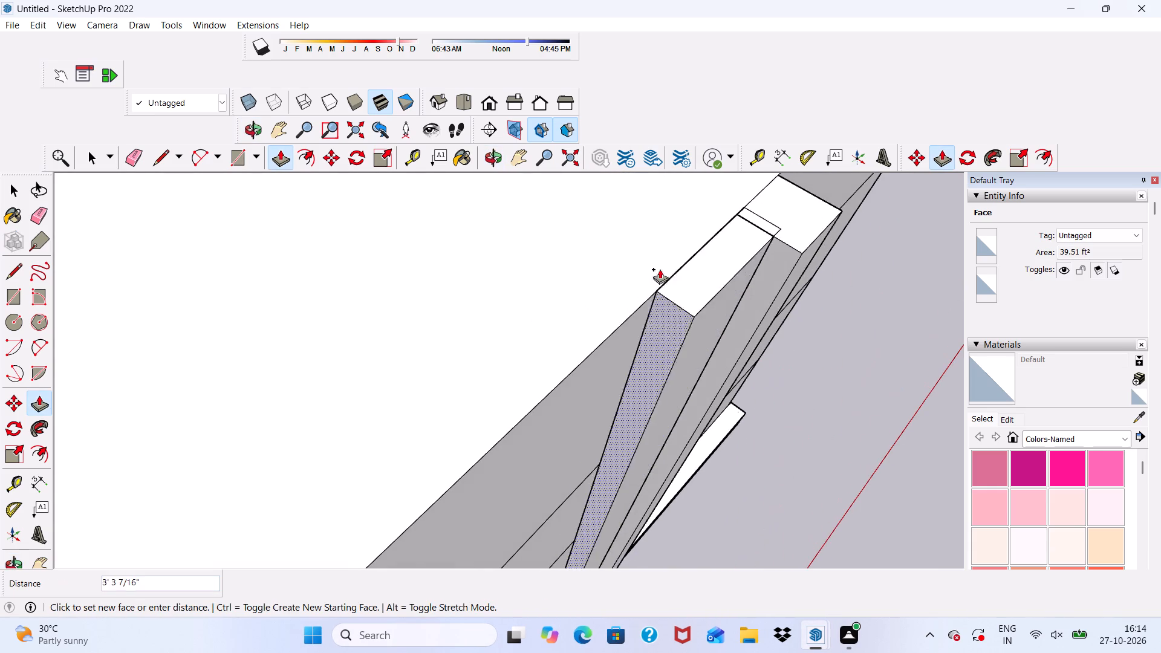
{"action": "scroll", "coordinate": [753, 261], "scroll_direction": "up", "scroll_amount": 5}
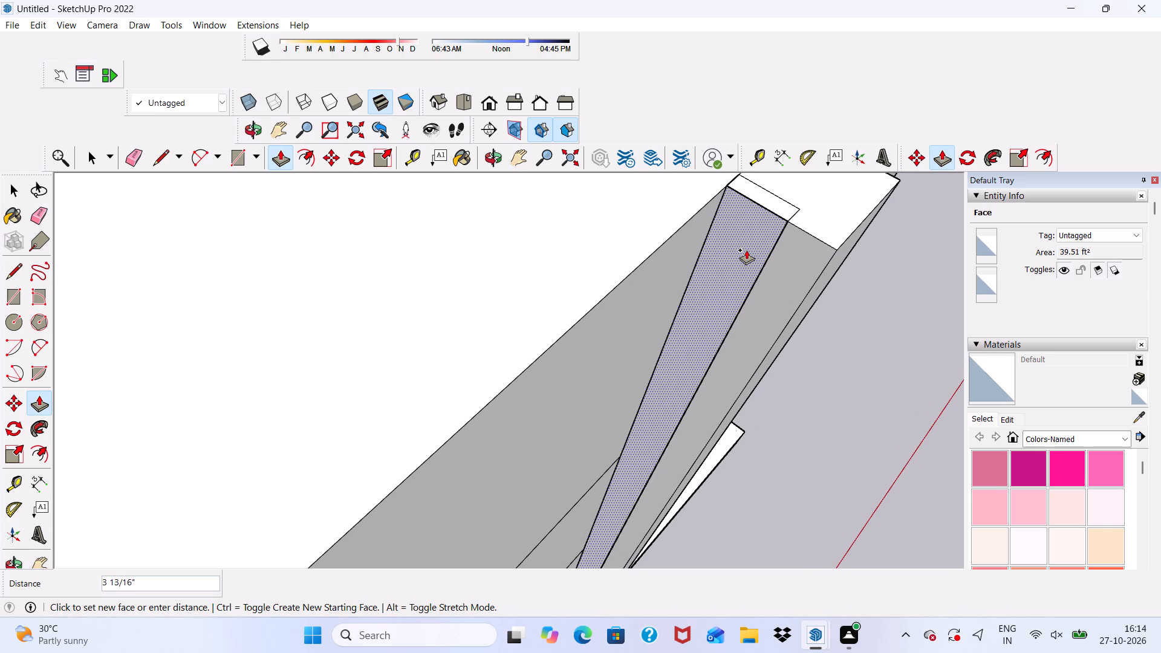
{"action": "left_click", "coordinate": [746, 250]}
Push/Pull the front part of the right pillar's inner side face 3/16" to line up with the rear part.
{"action": "scroll", "coordinate": [776, 265], "scroll_direction": "up", "scroll_amount": 9}
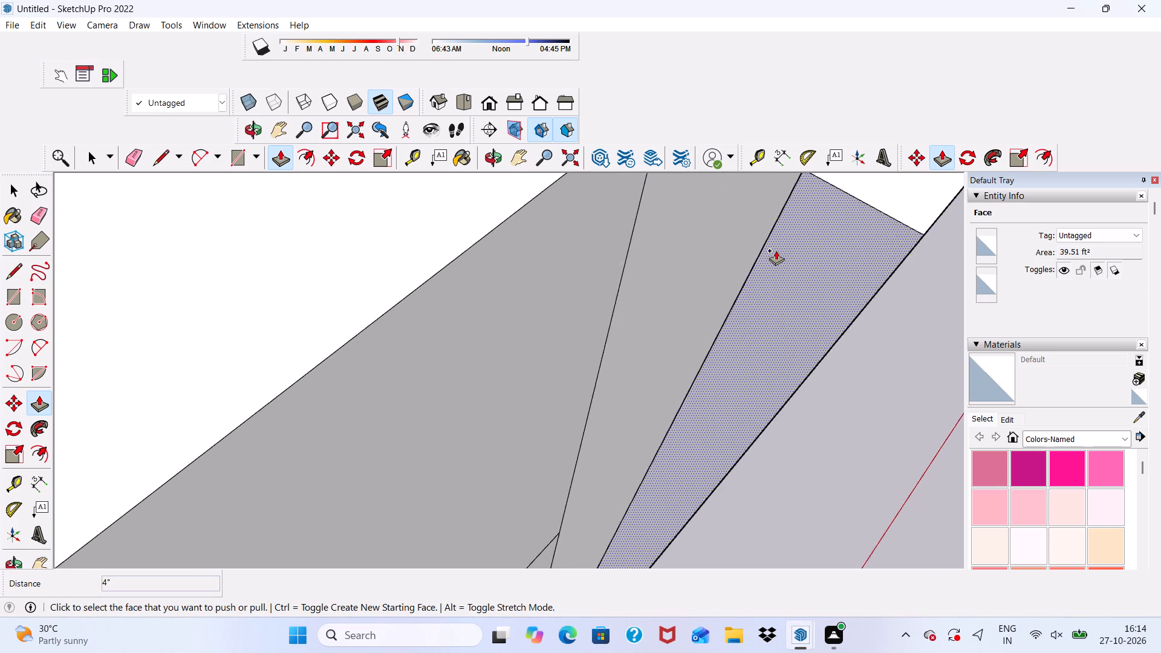
{"action": "scroll", "coordinate": [776, 250], "scroll_direction": "up", "scroll_amount": 2}
{"action": "scroll", "coordinate": [775, 245], "scroll_direction": "down", "scroll_amount": 1}
{"action": "middle_click_drag", "start_coordinate": [775, 245], "coordinate": [689, 363]}
{"action": "scroll", "coordinate": [882, 326], "scroll_direction": "up", "scroll_amount": 5}
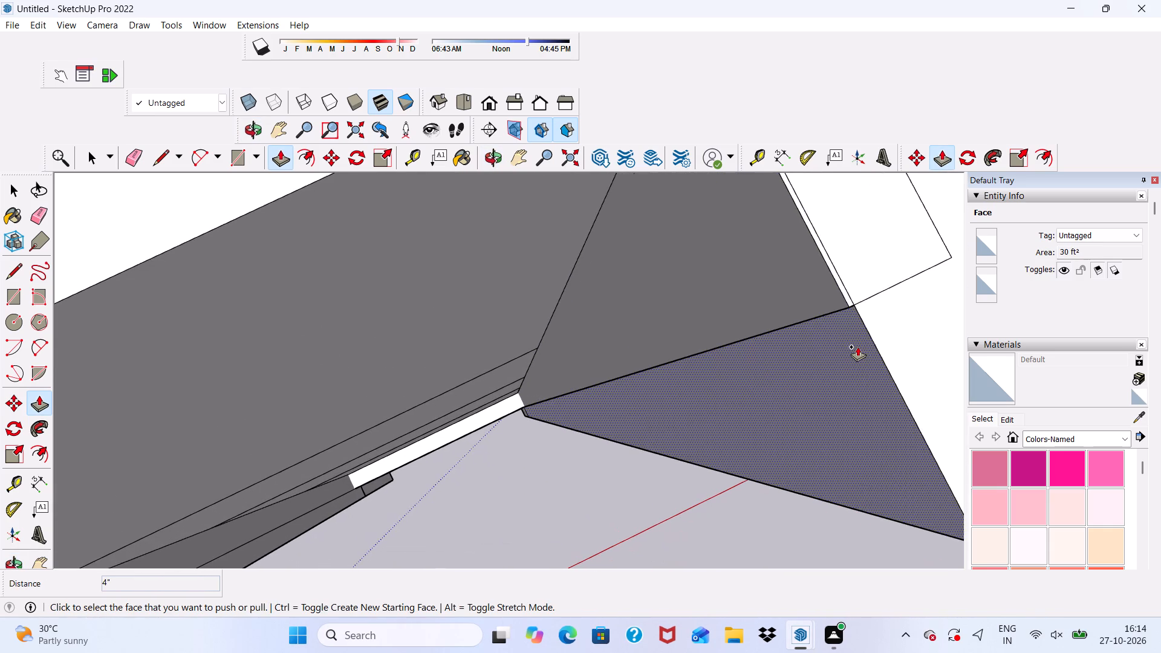
{"action": "left_click", "coordinate": [857, 346]}
{"action": "left_click", "coordinate": [816, 299]}
Erase the leftover notch outline on the right pillar's top face.
{"action": "scroll", "coordinate": [802, 278], "scroll_direction": "down", "scroll_amount": 4}
{"action": "middle_click_drag", "start_coordinate": [795, 304], "coordinate": [814, 177]}
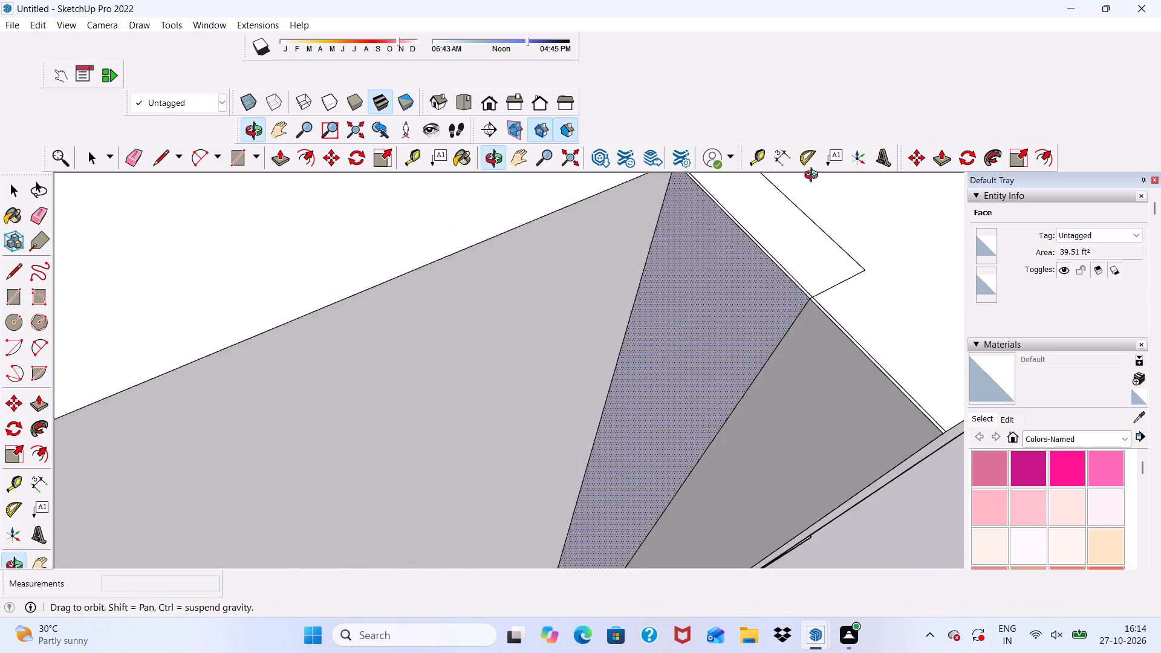
{"action": "middle_click_drag", "start_coordinate": [814, 177], "coordinate": [829, 141]}
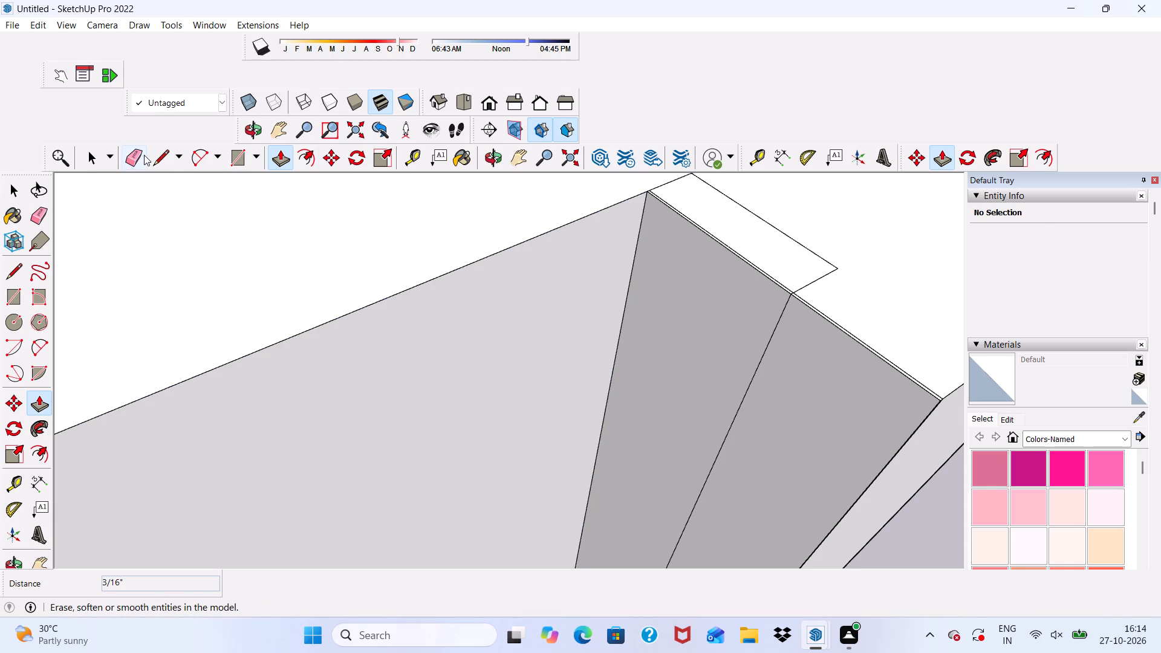
{"action": "left_click", "coordinate": [135, 160]}
{"action": "scroll", "coordinate": [467, 300], "scroll_direction": "down", "scroll_amount": 3}
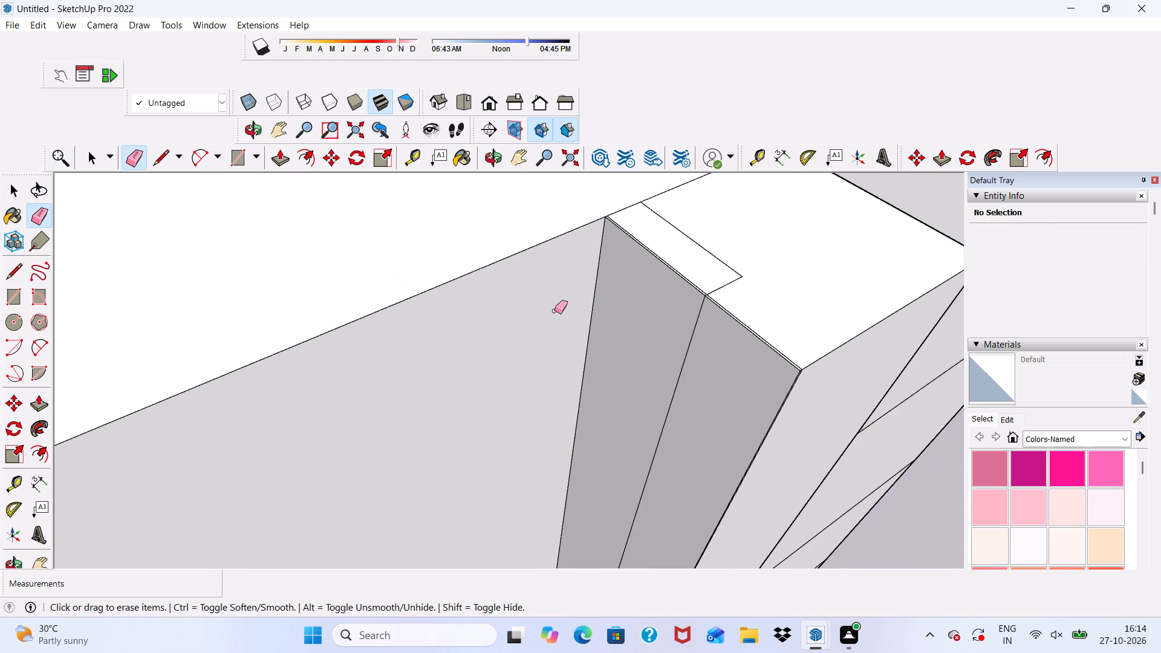
{"action": "scroll", "coordinate": [570, 305], "scroll_direction": "up", "scroll_amount": 4}
{"action": "scroll", "coordinate": [834, 253], "scroll_direction": "up", "scroll_amount": 4}
{"action": "left_click_drag", "start_coordinate": [805, 249], "coordinate": [805, 282]}
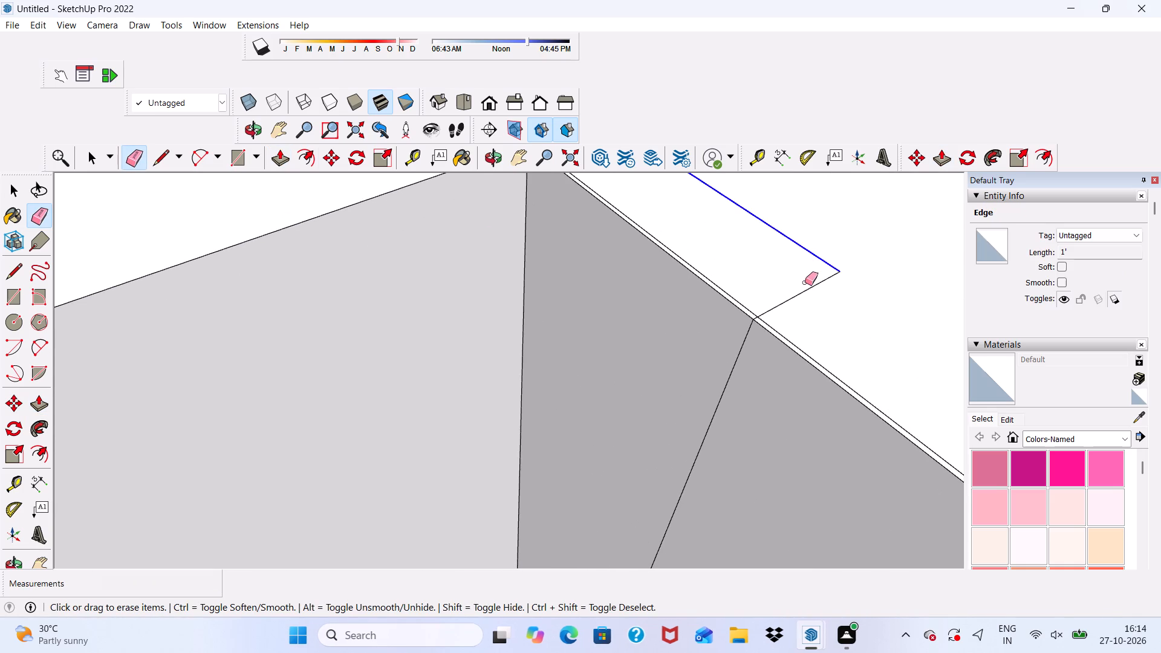
{"action": "left_click_drag", "start_coordinate": [805, 282], "coordinate": [805, 294]}
Erase the vertical line splitting the right pillar's inner side face and the stray edges along its top rim.
{"action": "scroll", "coordinate": [764, 265], "scroll_direction": "down", "scroll_amount": 6}
{"action": "scroll", "coordinate": [742, 304], "scroll_direction": "up", "scroll_amount": 6}
{"action": "left_click_drag", "start_coordinate": [742, 304], "coordinate": [750, 332]}
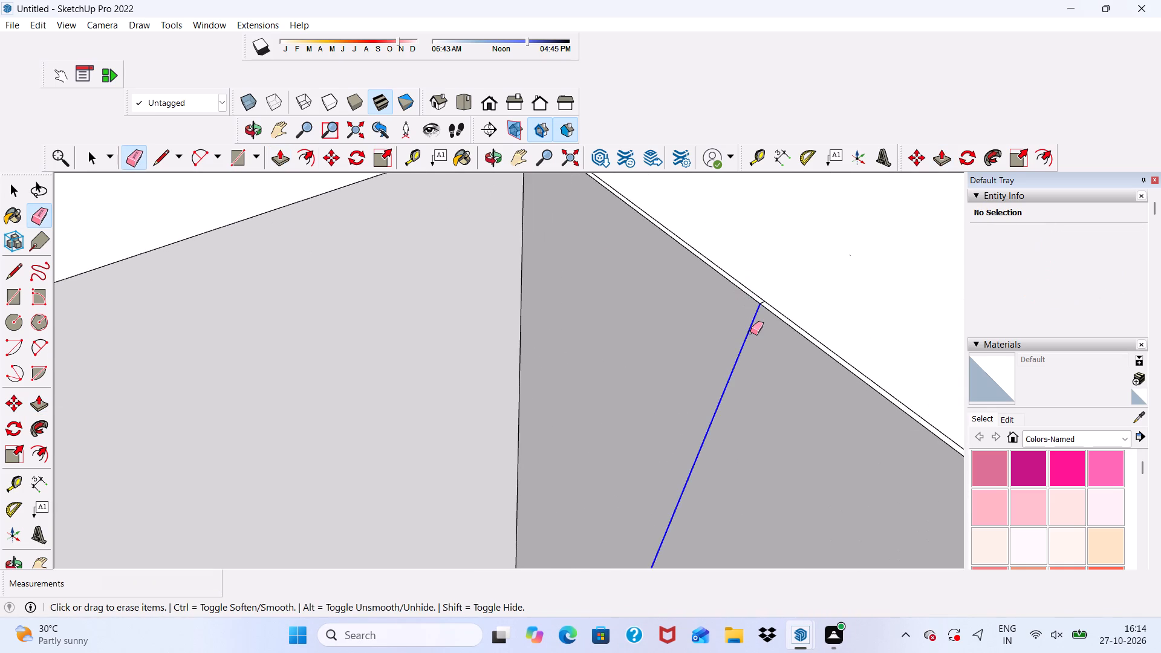
{"action": "left_click_drag", "start_coordinate": [750, 332], "coordinate": [751, 334]}
{"action": "scroll", "coordinate": [767, 296], "scroll_direction": "up", "scroll_amount": 11}
{"action": "left_click_drag", "start_coordinate": [748, 313], "coordinate": [756, 316]}
{"action": "left_click", "coordinate": [759, 313]}
{"action": "left_click_drag", "start_coordinate": [759, 303], "coordinate": [758, 312]}
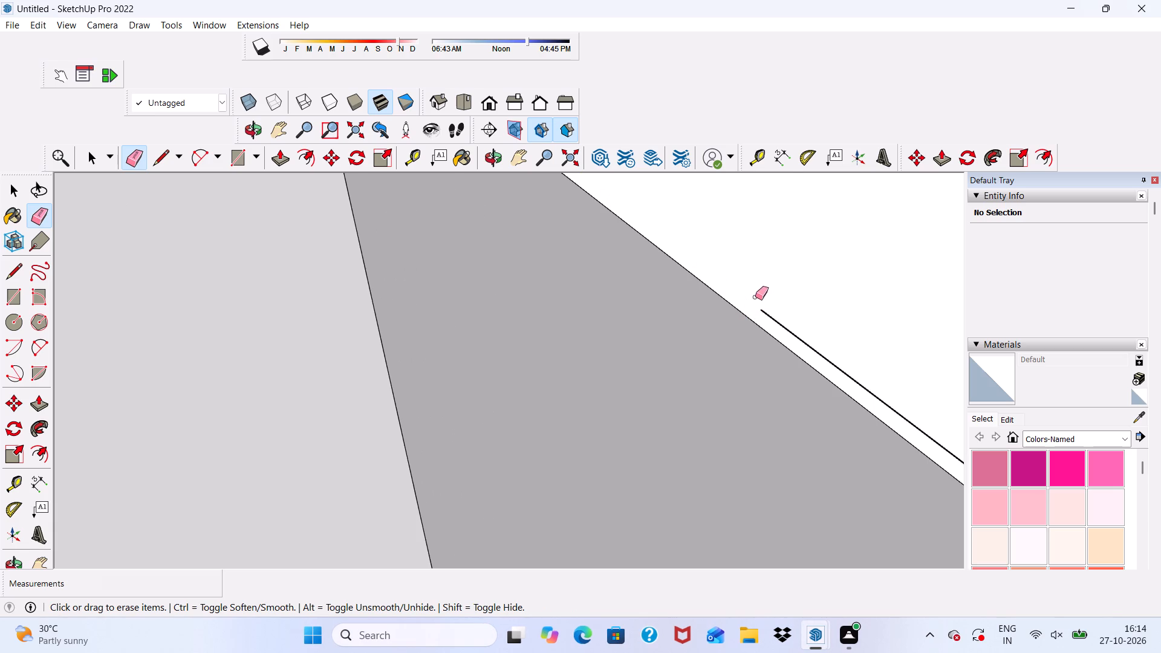
{"action": "scroll", "coordinate": [752, 288], "scroll_direction": "down", "scroll_amount": 6}
{"action": "scroll", "coordinate": [775, 299], "scroll_direction": "up", "scroll_amount": 5}
{"action": "left_click_drag", "start_coordinate": [772, 311], "coordinate": [768, 320]}
{"action": "scroll", "coordinate": [675, 261], "scroll_direction": "down", "scroll_amount": 2}
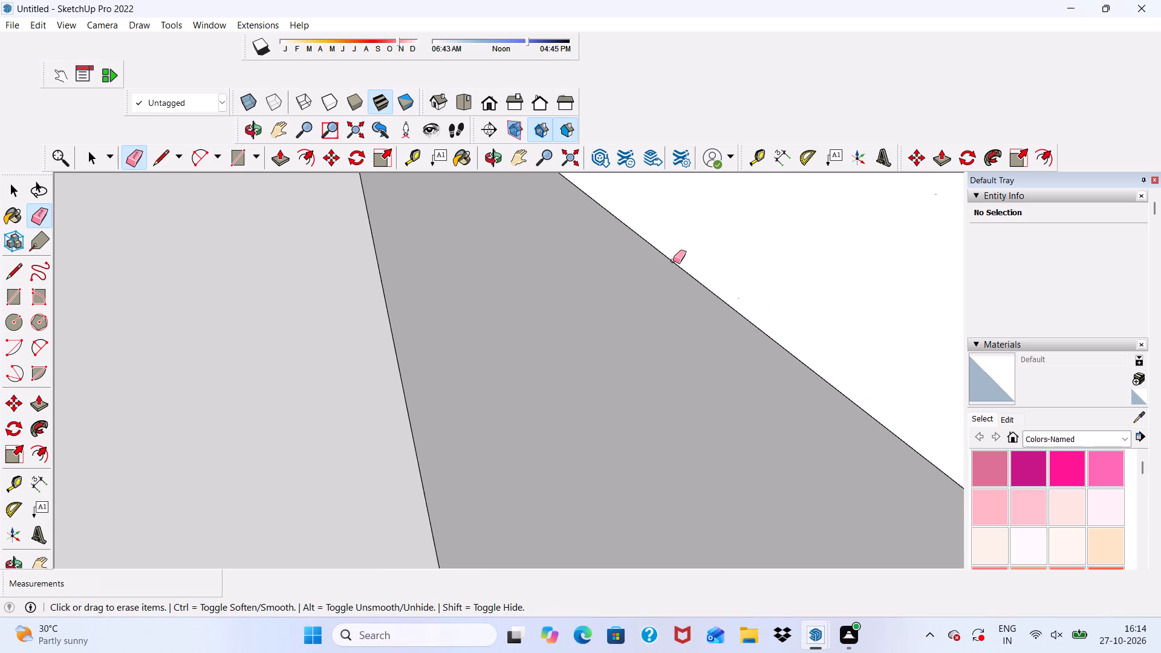
Erase the remaining faint vertical seam on the right pillar's inner side face.
{"action": "scroll", "coordinate": [673, 261], "scroll_direction": "down", "scroll_amount": 20}
{"action": "scroll", "coordinate": [673, 261], "scroll_direction": "down", "scroll_amount": 5}
{"action": "middle_click_drag", "start_coordinate": [657, 327], "coordinate": [672, 216]}
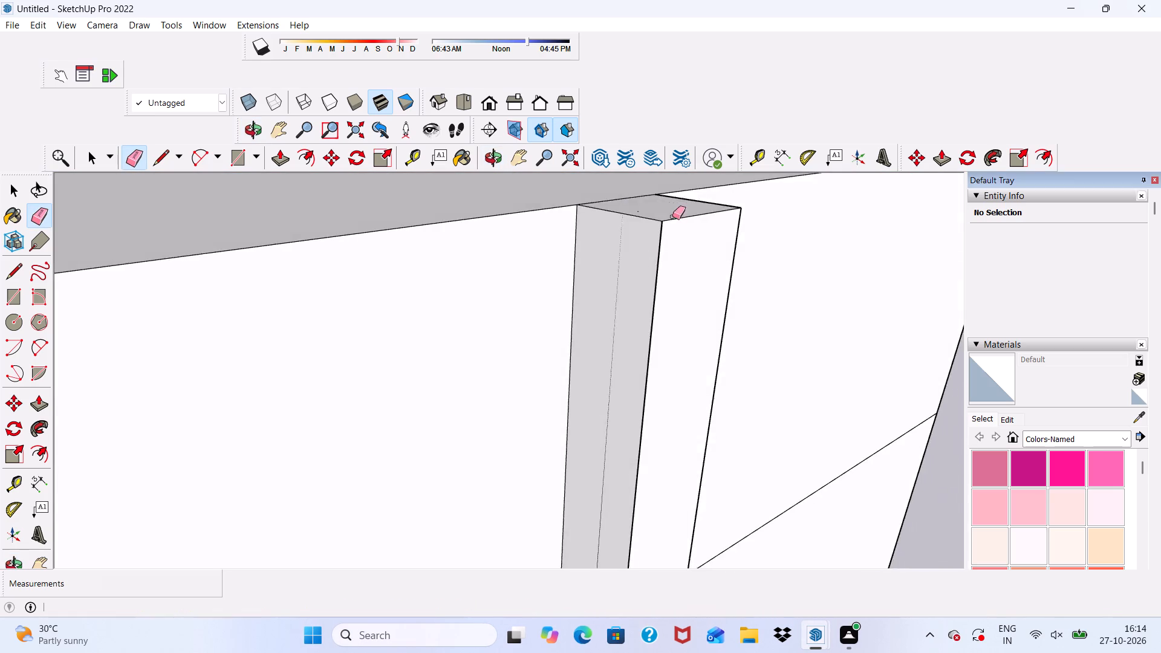
{"action": "scroll", "coordinate": [628, 275], "scroll_direction": "up", "scroll_amount": 4}
{"action": "scroll", "coordinate": [619, 244], "scroll_direction": "down", "scroll_amount": 7}
{"action": "left_click_drag", "start_coordinate": [613, 260], "coordinate": [616, 271]}
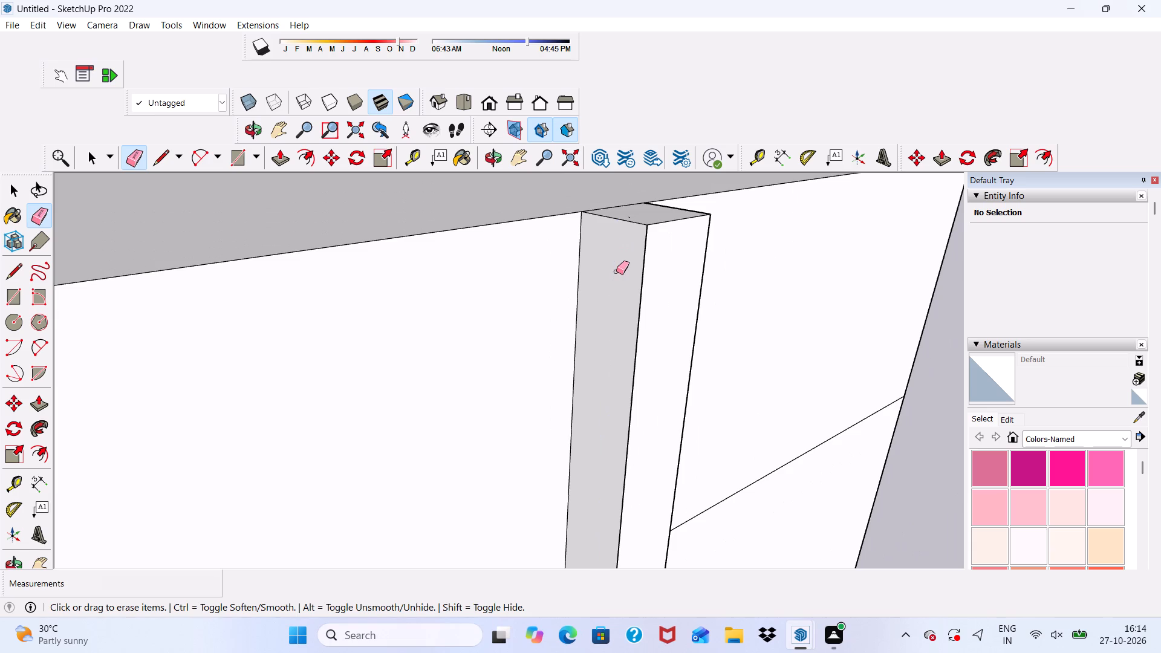
Erase the stray edge fragment left on the right pillar's top face.
{"action": "scroll", "coordinate": [602, 230], "scroll_direction": "down", "scroll_amount": 8}
{"action": "middle_click_drag", "start_coordinate": [600, 234], "coordinate": [555, 306]}
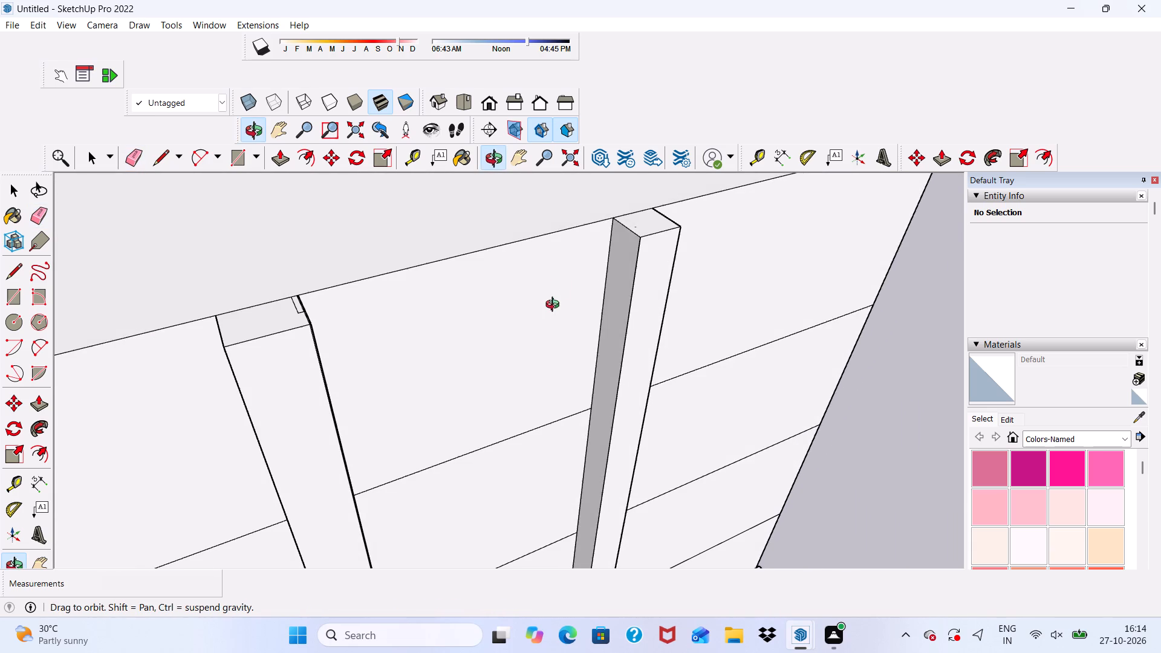
{"action": "middle_click_drag", "start_coordinate": [555, 306], "coordinate": [553, 306]}
{"action": "scroll", "coordinate": [639, 237], "scroll_direction": "up", "scroll_amount": 3}
{"action": "left_click", "coordinate": [637, 226]}
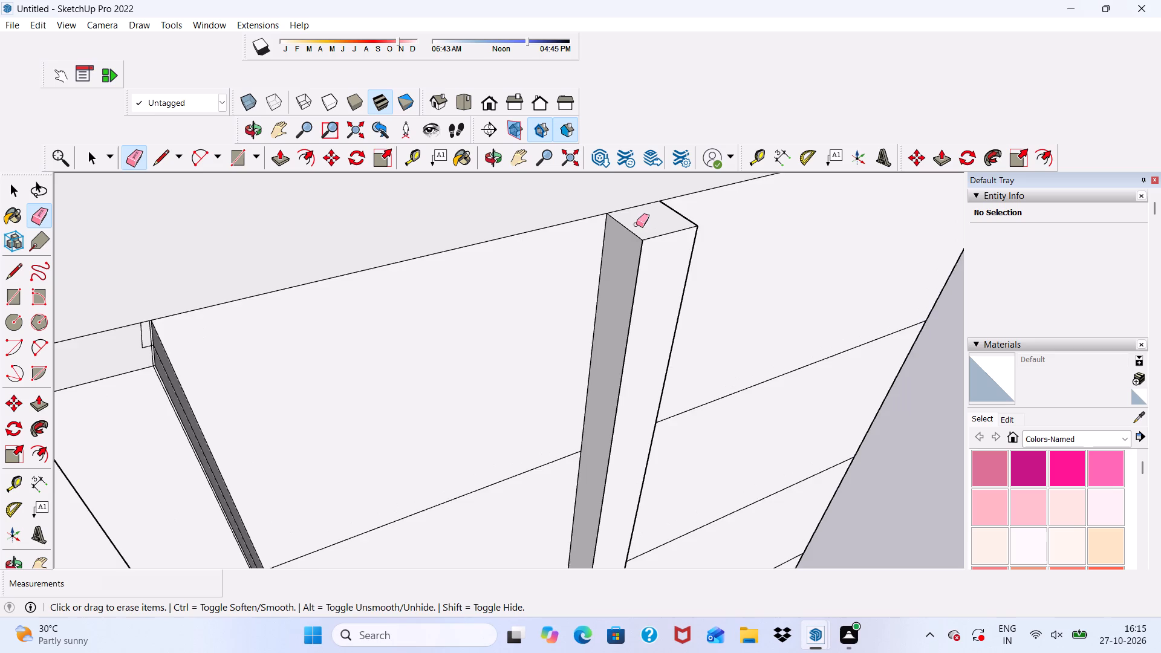
Erase the vertical lines splitting the left pillar's inner side face.
{"action": "scroll", "coordinate": [636, 224], "scroll_direction": "down", "scroll_amount": 4}
{"action": "middle_click_drag", "start_coordinate": [609, 262], "coordinate": [341, 260]}
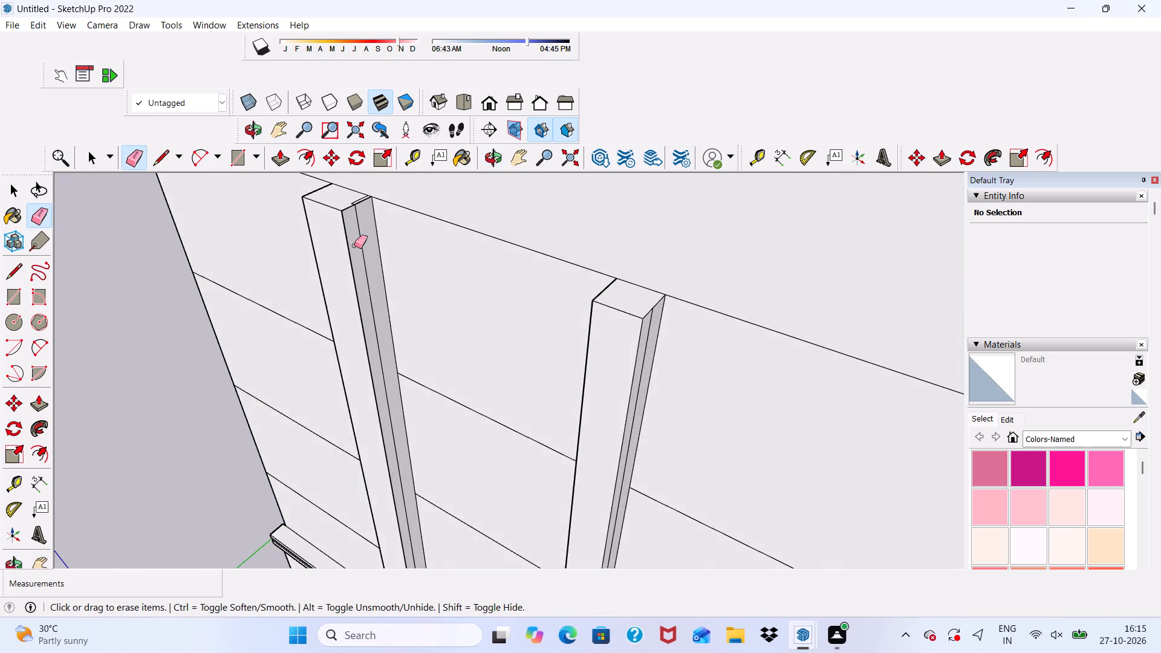
{"action": "scroll", "coordinate": [360, 241], "scroll_direction": "up", "scroll_amount": 5}
{"action": "left_click", "coordinate": [362, 239]}
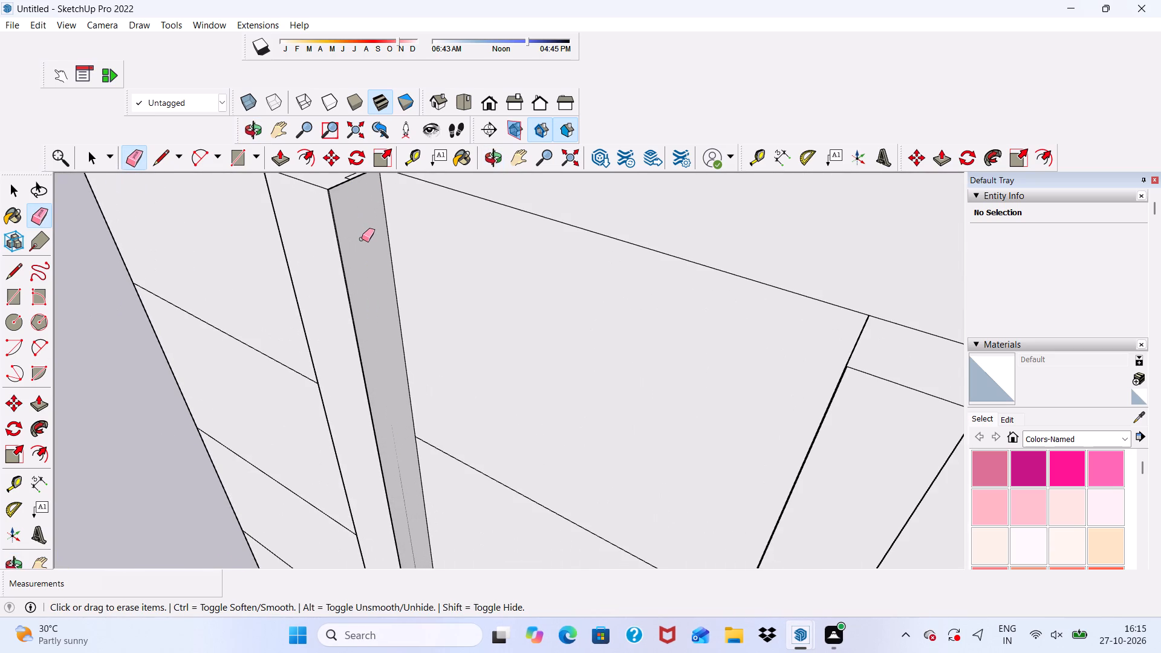
{"action": "scroll", "coordinate": [362, 239], "scroll_direction": "down", "scroll_amount": 10}
{"action": "scroll", "coordinate": [361, 222], "scroll_direction": "up", "scroll_amount": 5}
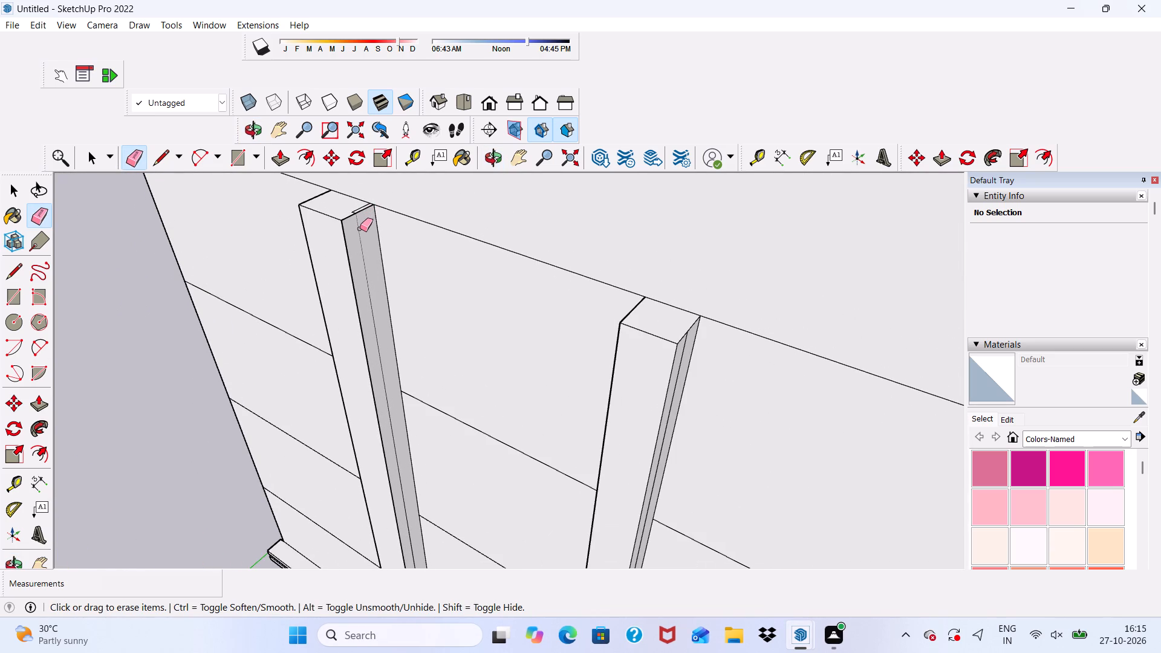
{"action": "left_click_drag", "start_coordinate": [360, 229], "coordinate": [360, 237]}
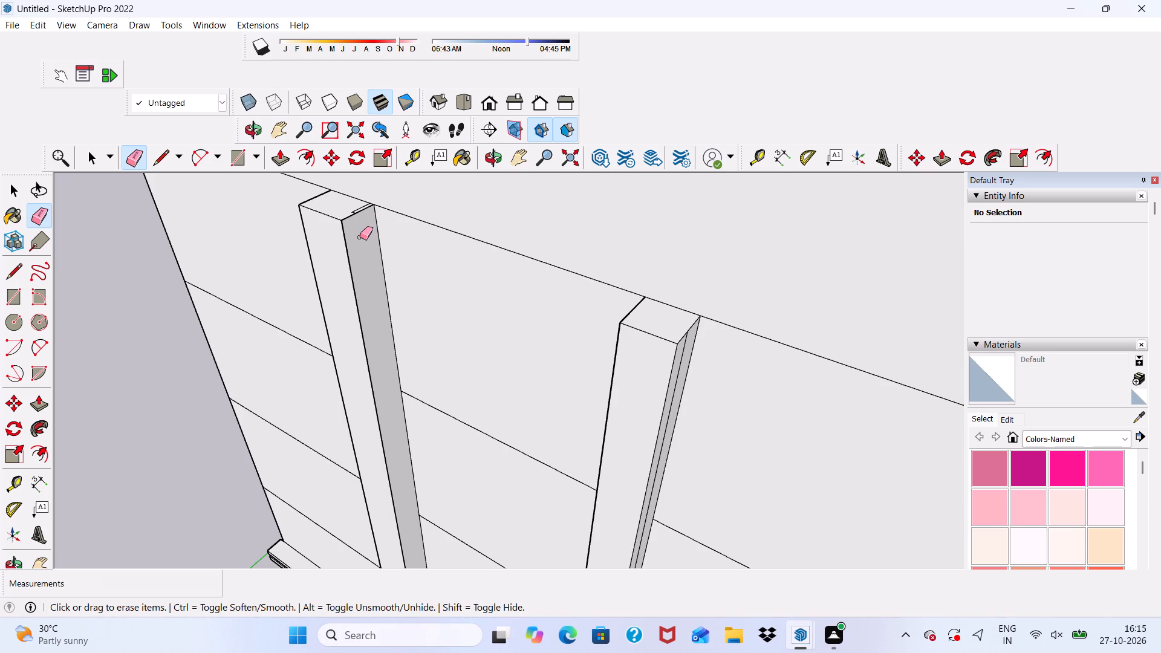
Erase the leftover notch outline and the extra edge along the inner rim of the left pillar's top face.
{"action": "scroll", "coordinate": [360, 237], "scroll_direction": "up", "scroll_amount": 15}
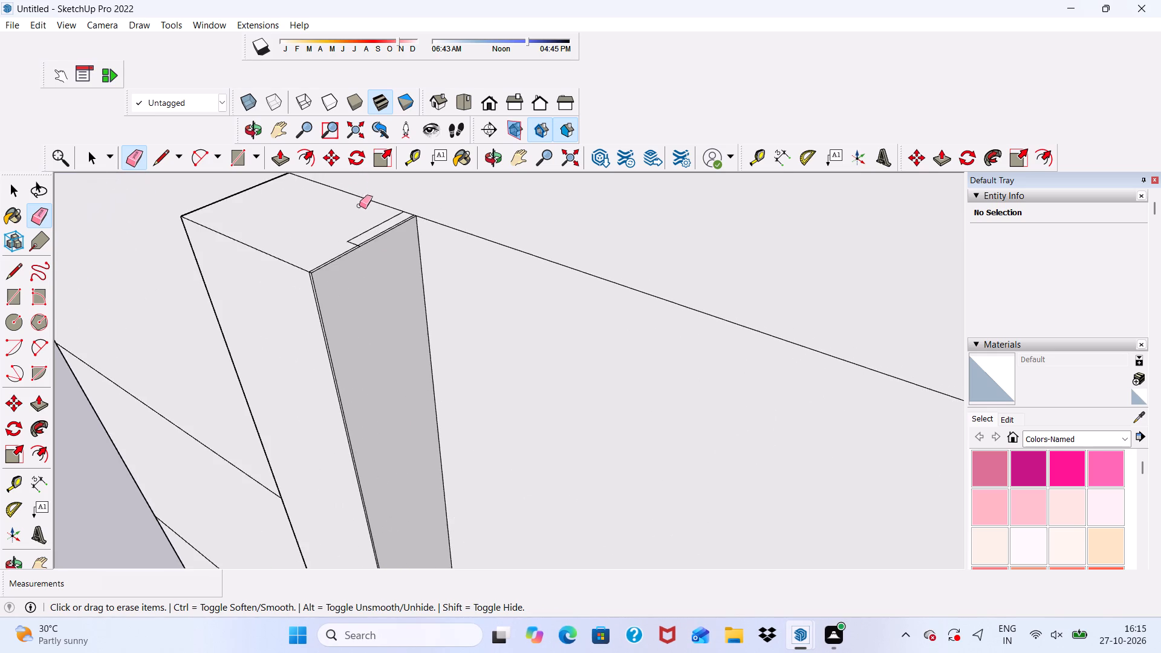
{"action": "scroll", "coordinate": [359, 206], "scroll_direction": "up", "scroll_amount": 3}
{"action": "left_click", "coordinate": [358, 278]}
{"action": "left_click_drag", "start_coordinate": [358, 293], "coordinate": [355, 301]}
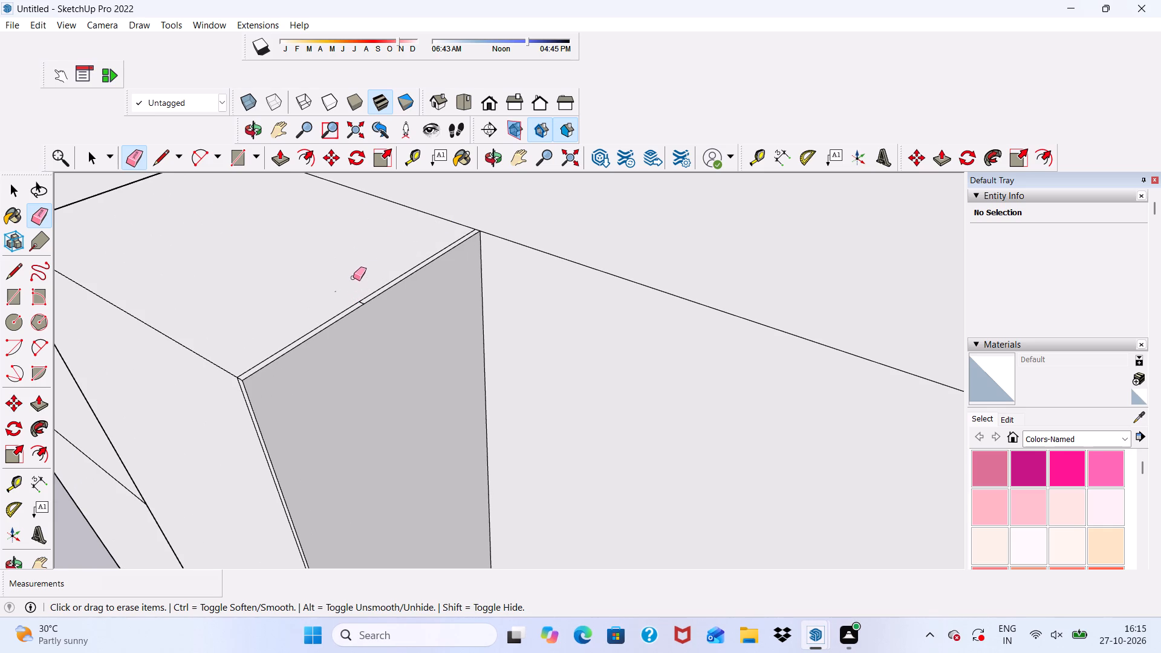
{"action": "scroll", "coordinate": [376, 298], "scroll_direction": "up", "scroll_amount": 10}
{"action": "left_click_drag", "start_coordinate": [355, 296], "coordinate": [343, 316]}
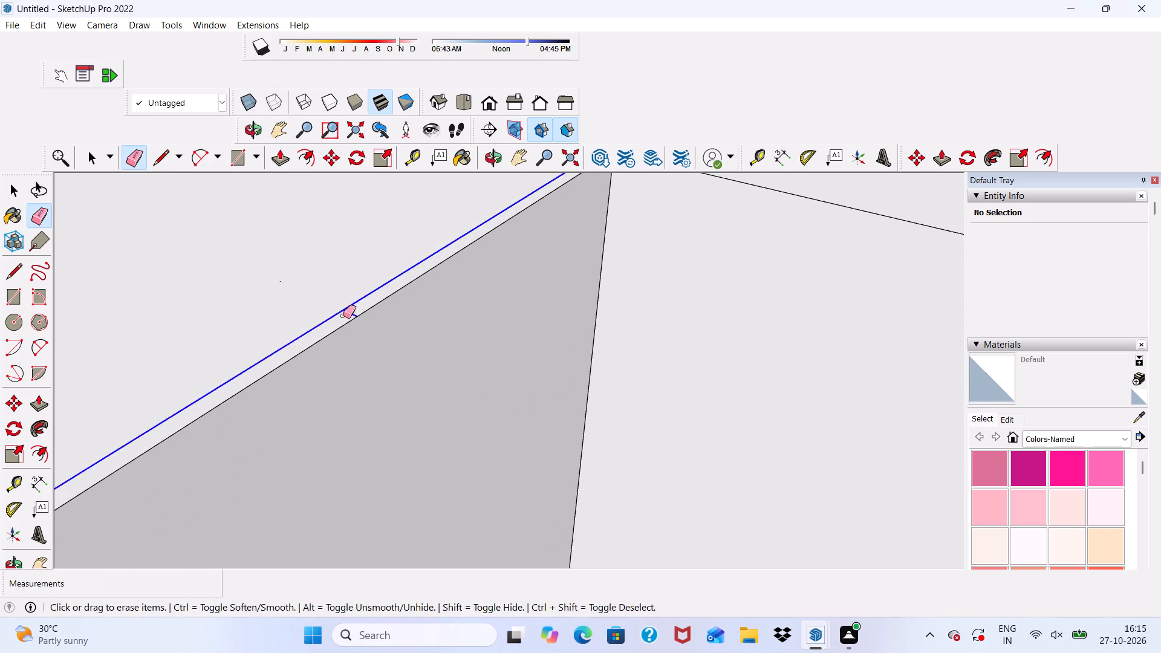
{"action": "left_click_drag", "start_coordinate": [343, 316], "coordinate": [342, 316]}
{"action": "left_click", "coordinate": [342, 316]}
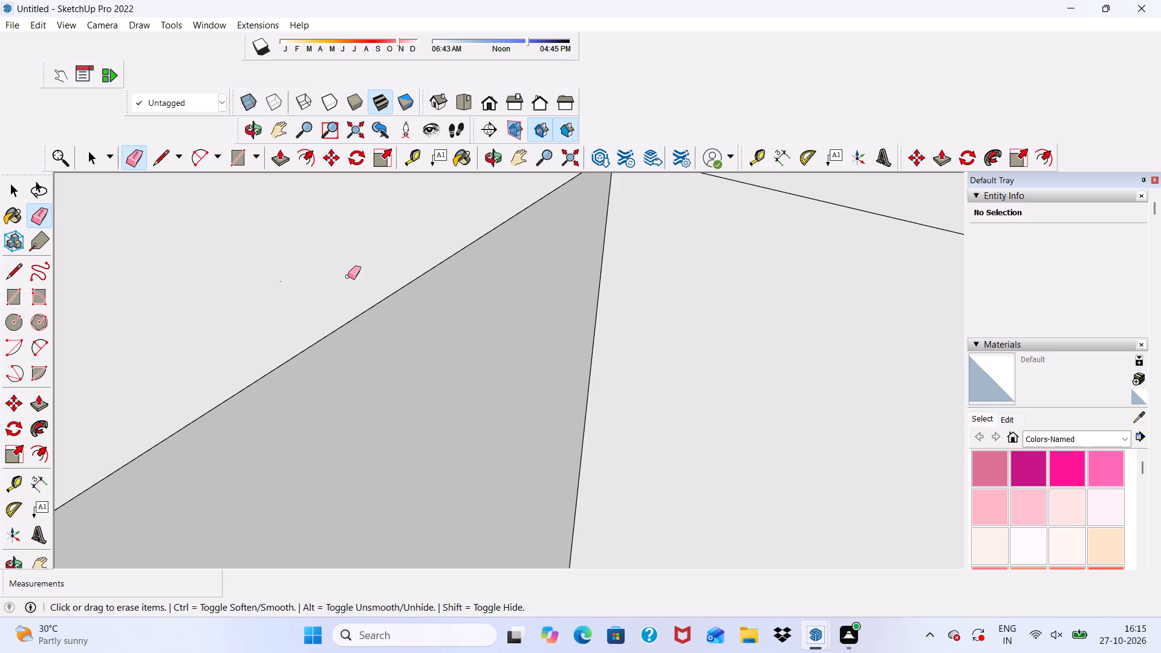
{"action": "scroll", "coordinate": [348, 271], "scroll_direction": "down", "scroll_amount": 13}
{"action": "scroll", "coordinate": [305, 320], "scroll_direction": "up", "scroll_amount": 6}
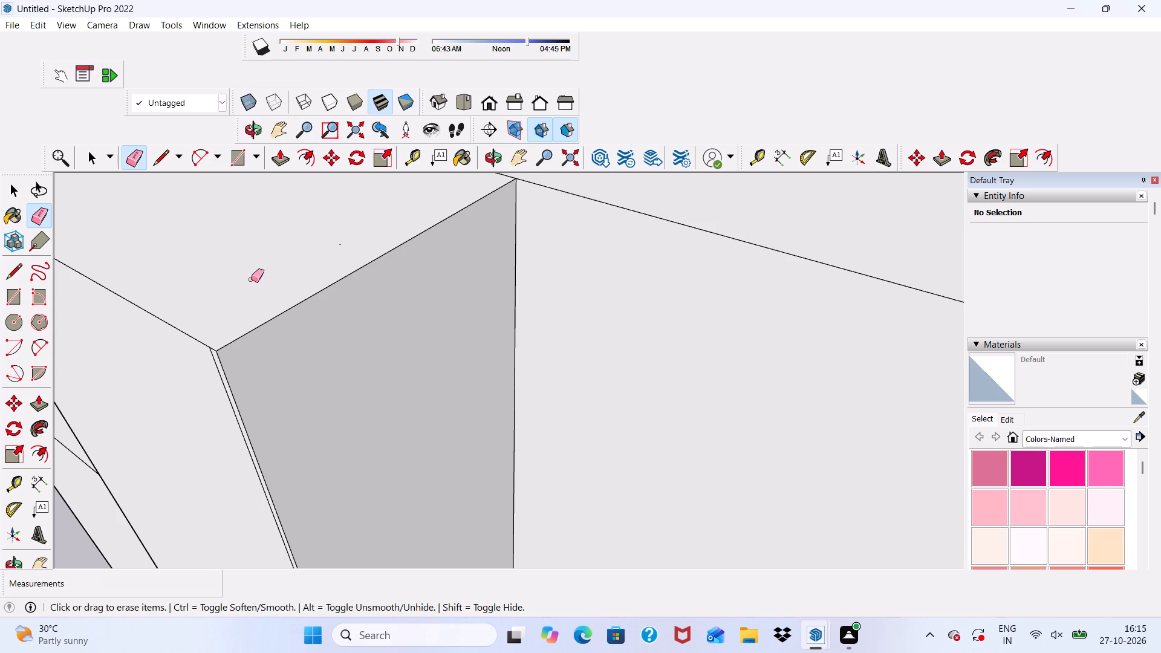
Erase the extra vertical line beside the inner corner of the left pillar's front face.
{"action": "scroll", "coordinate": [251, 279], "scroll_direction": "down", "scroll_amount": 6}
{"action": "scroll", "coordinate": [208, 367], "scroll_direction": "up", "scroll_amount": 15}
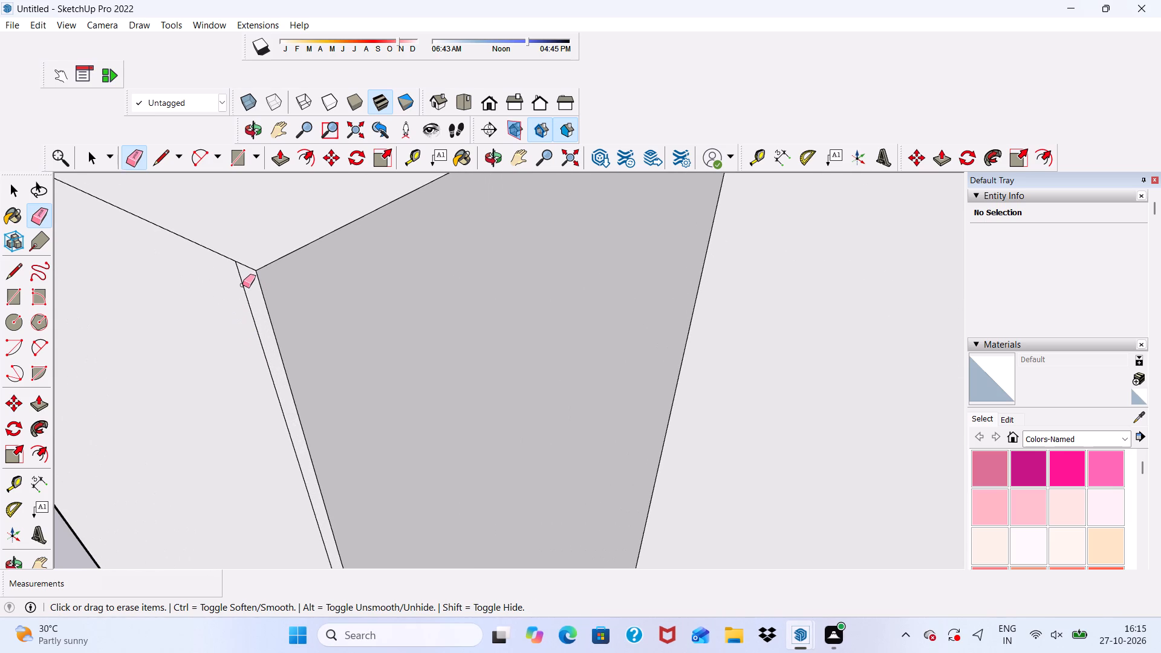
{"action": "left_click_drag", "start_coordinate": [242, 285], "coordinate": [243, 297]}
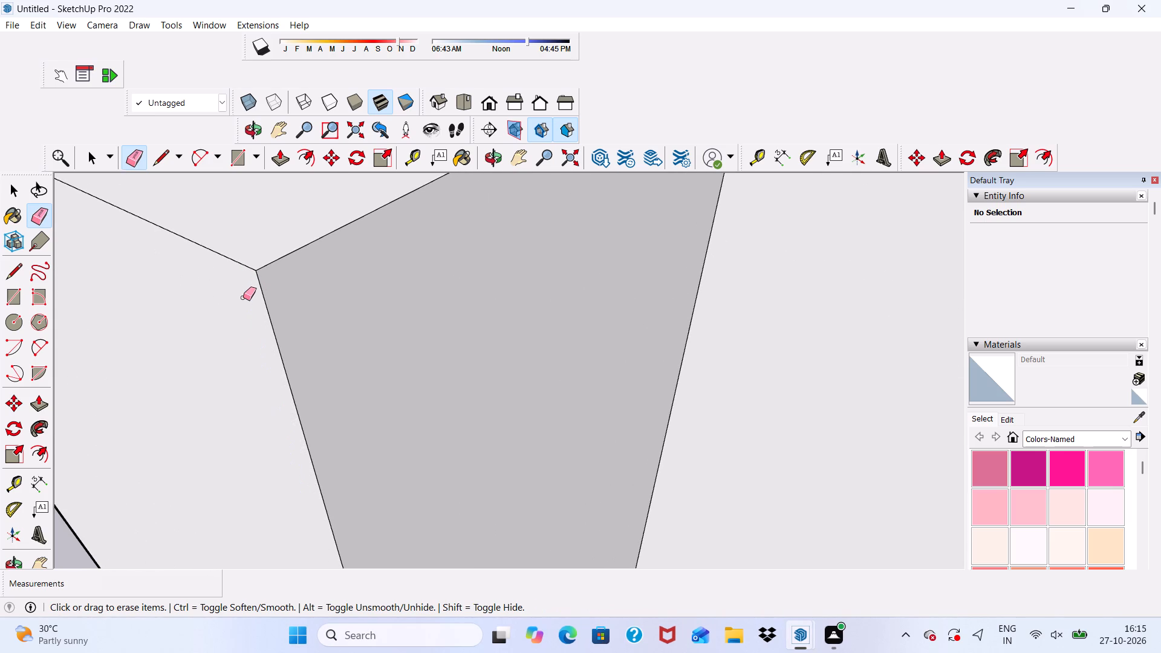
Erase the vertical line splitting the left pillar's outer side face.
{"action": "scroll", "coordinate": [243, 297], "scroll_direction": "down", "scroll_amount": 7}
{"action": "scroll", "coordinate": [313, 210], "scroll_direction": "down", "scroll_amount": 20}
{"action": "middle_click_drag", "start_coordinate": [328, 352], "coordinate": [357, 310]}
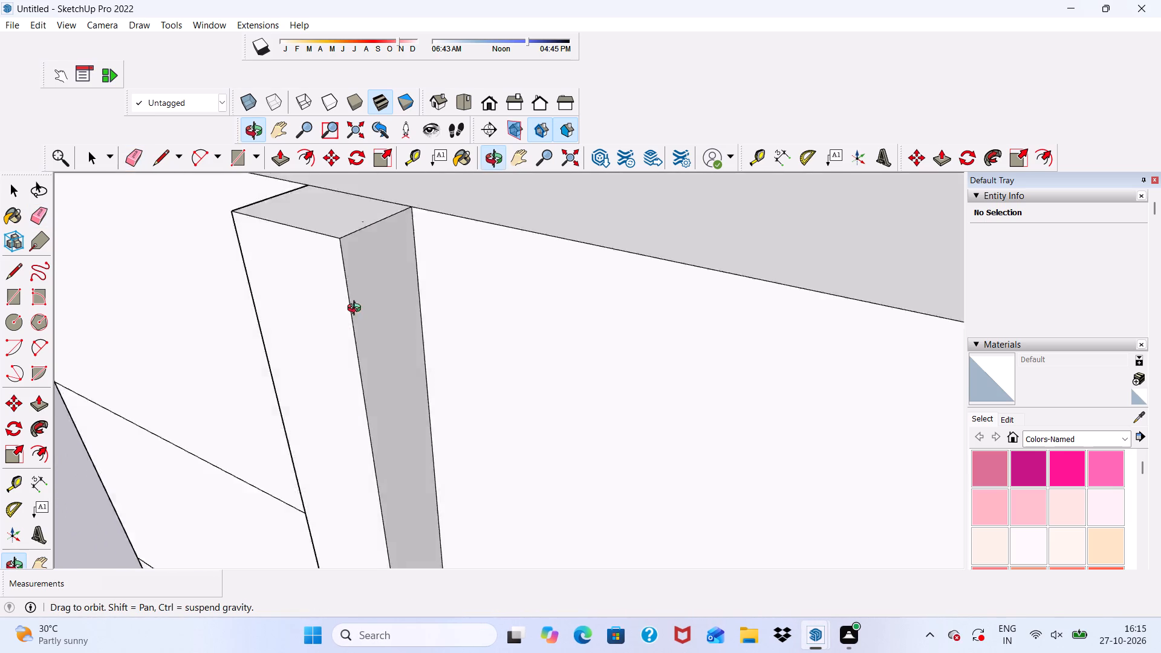
{"action": "middle_click_drag", "start_coordinate": [357, 310], "coordinate": [715, 265]}
{"action": "scroll", "coordinate": [497, 277], "scroll_direction": "up", "scroll_amount": 1}
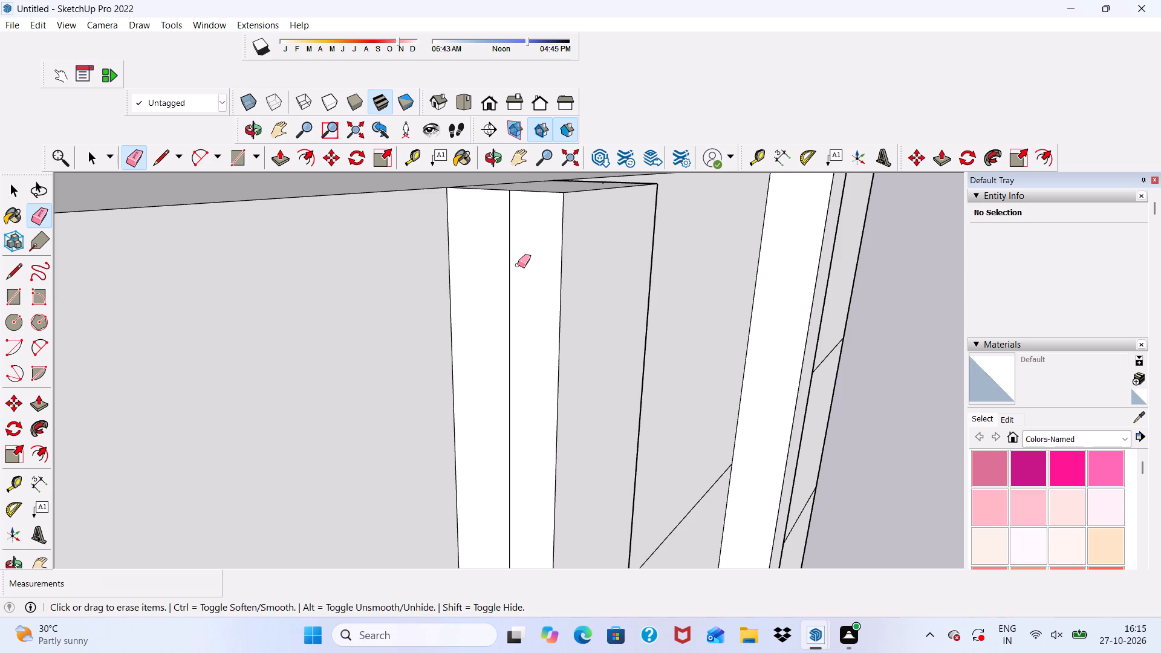
{"action": "left_click_drag", "start_coordinate": [517, 265], "coordinate": [503, 286]}
Erase the horizontal seam crossing the left pillar's front face just below the cornice bands.
{"action": "scroll", "coordinate": [452, 242], "scroll_direction": "down", "scroll_amount": 14}
{"action": "middle_click_drag", "start_coordinate": [464, 363], "coordinate": [332, 336]}
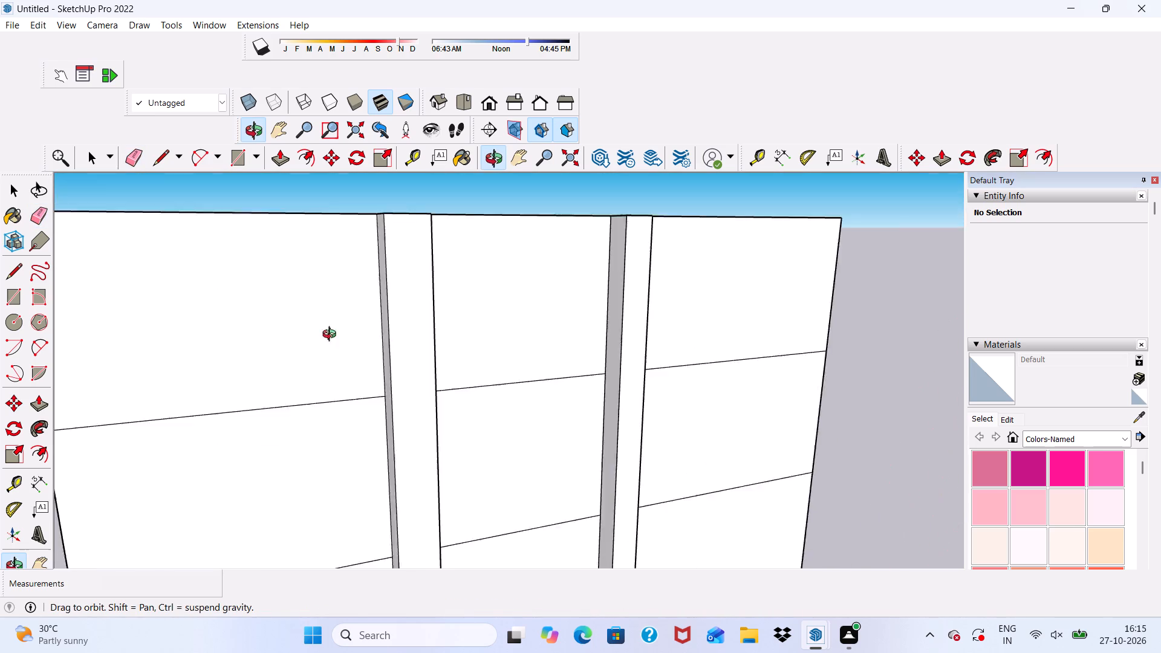
{"action": "middle_click_drag", "start_coordinate": [332, 336], "coordinate": [276, 331]}
{"action": "scroll", "coordinate": [430, 278], "scroll_direction": "down", "scroll_amount": 11}
{"action": "middle_click_drag", "start_coordinate": [594, 294], "coordinate": [513, 243]}
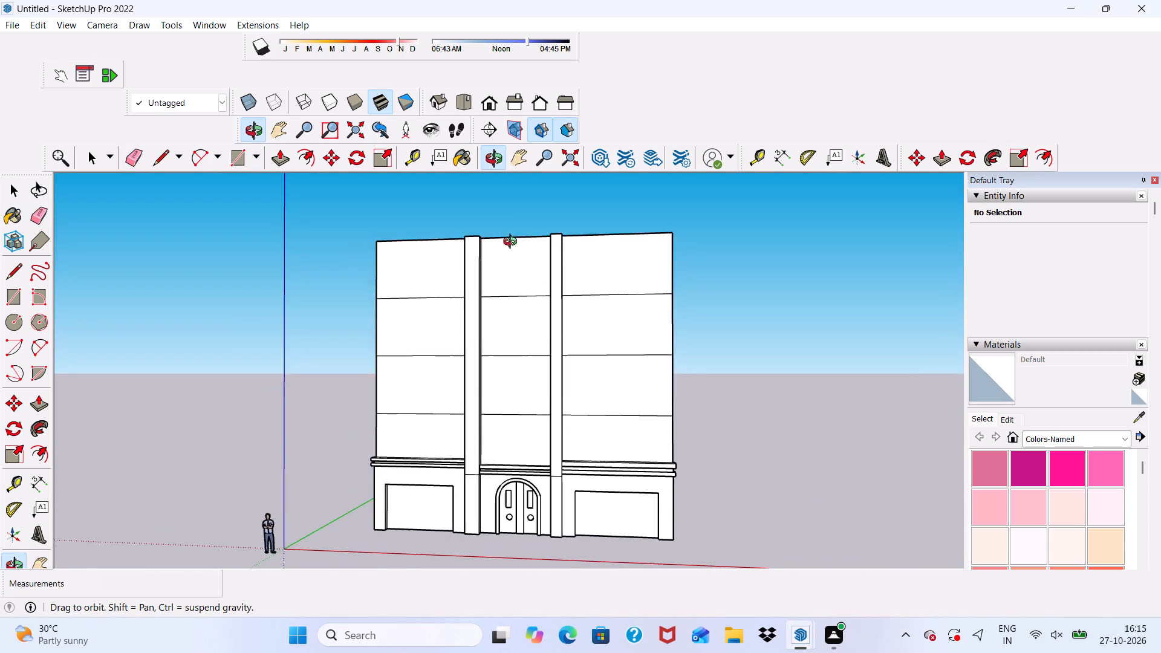
{"action": "middle_click_drag", "start_coordinate": [513, 243], "coordinate": [510, 245]}
{"action": "scroll", "coordinate": [500, 520], "scroll_direction": "up", "scroll_amount": 16}
{"action": "left_click_drag", "start_coordinate": [425, 441], "coordinate": [421, 478]}
Push/Pull the lower part of the left pillar's inner side face 7/16" so it is flush with the face above.
{"action": "scroll", "coordinate": [486, 473], "scroll_direction": "up", "scroll_amount": 4}
{"action": "middle_click_drag", "start_coordinate": [480, 478], "coordinate": [415, 525]}
{"action": "scroll", "coordinate": [418, 499], "scroll_direction": "up", "scroll_amount": 10}
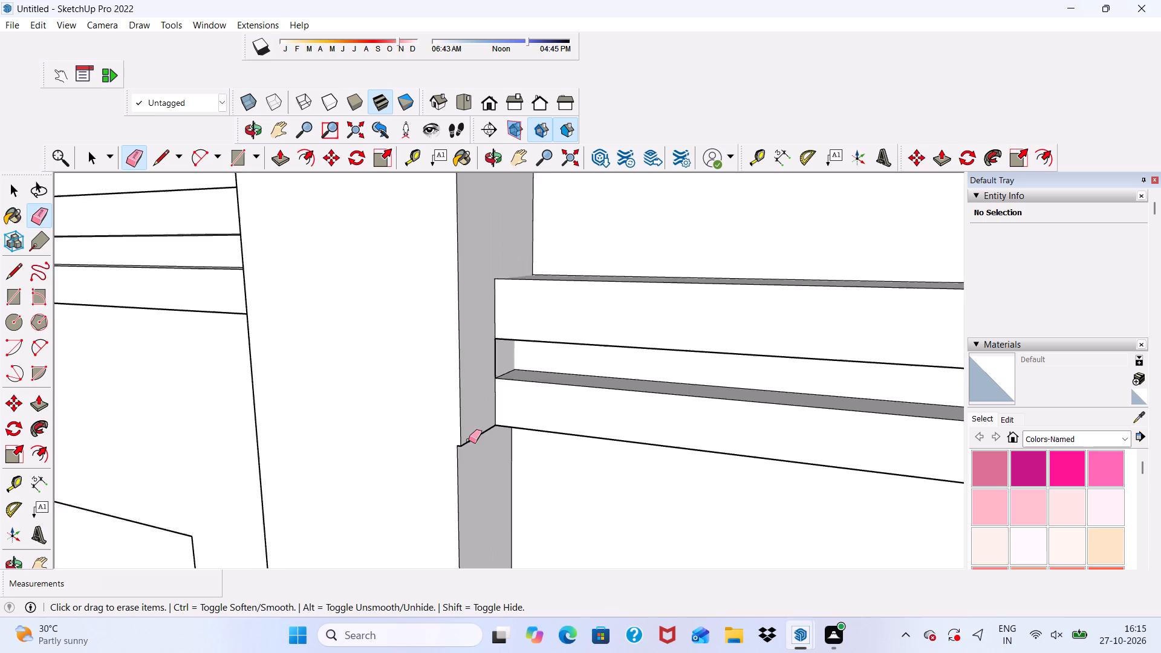
{"action": "key", "text": "space"}
{"action": "scroll", "coordinate": [464, 474], "scroll_direction": "up", "scroll_amount": 5}
{"action": "left_click", "coordinate": [464, 474]}
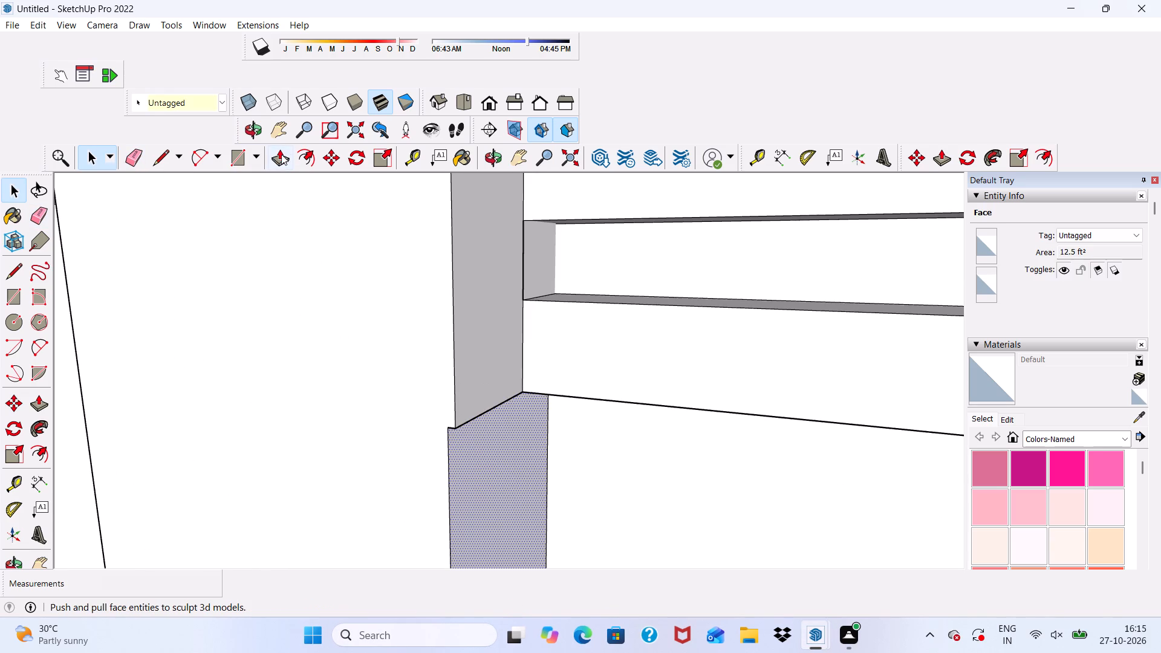
{"action": "left_click", "coordinate": [275, 160]}
{"action": "left_click", "coordinate": [483, 455]}
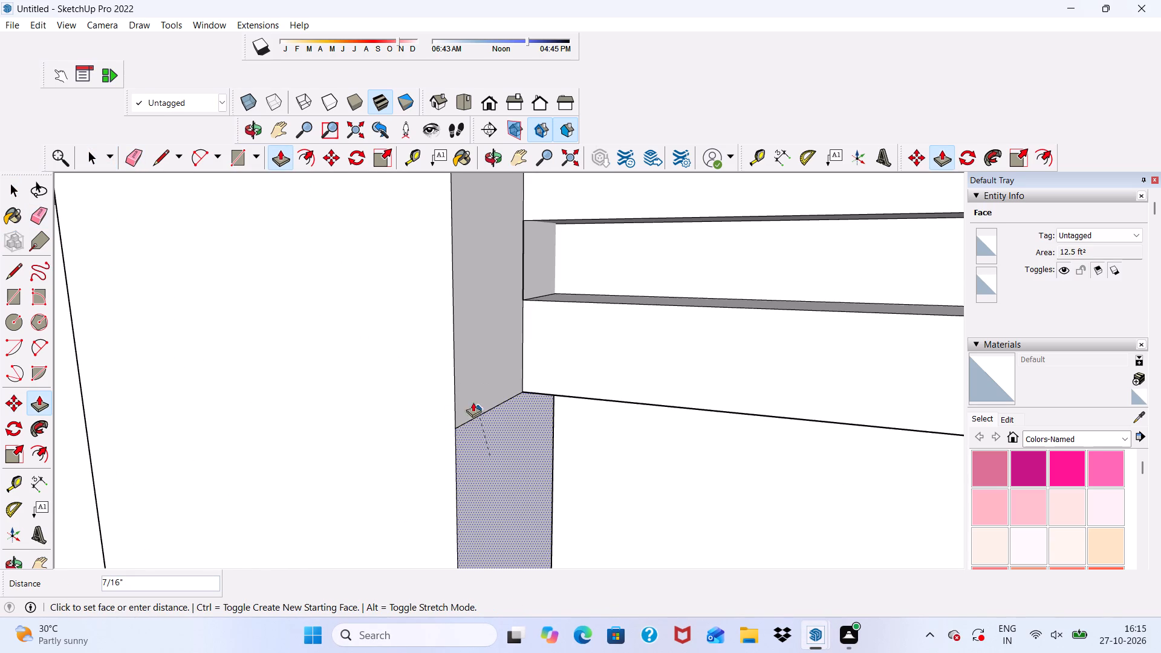
{"action": "left_click", "coordinate": [462, 390]}
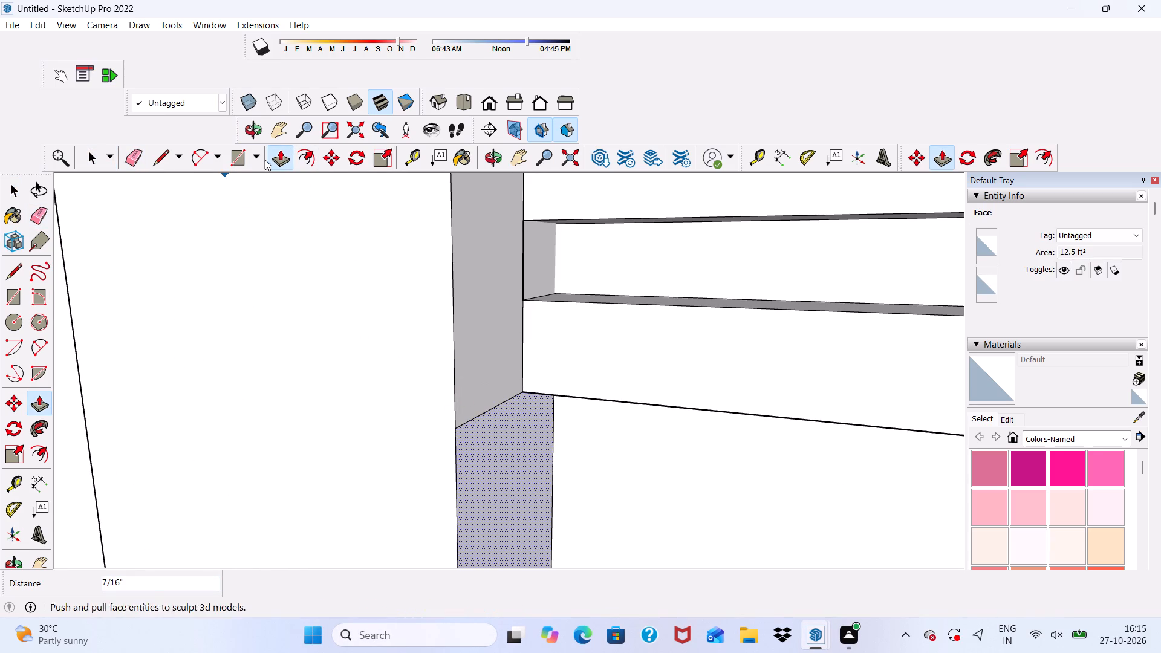
Erase the horizontal seam between the upper and lower parts of the left pillar's inner side face.
{"action": "left_click", "coordinate": [132, 156]}
{"action": "left_click_drag", "start_coordinate": [472, 409], "coordinate": [475, 428]}
{"action": "scroll", "coordinate": [423, 377], "scroll_direction": "down", "scroll_amount": 20}
{"action": "scroll", "coordinate": [423, 377], "scroll_direction": "down", "scroll_amount": 3}
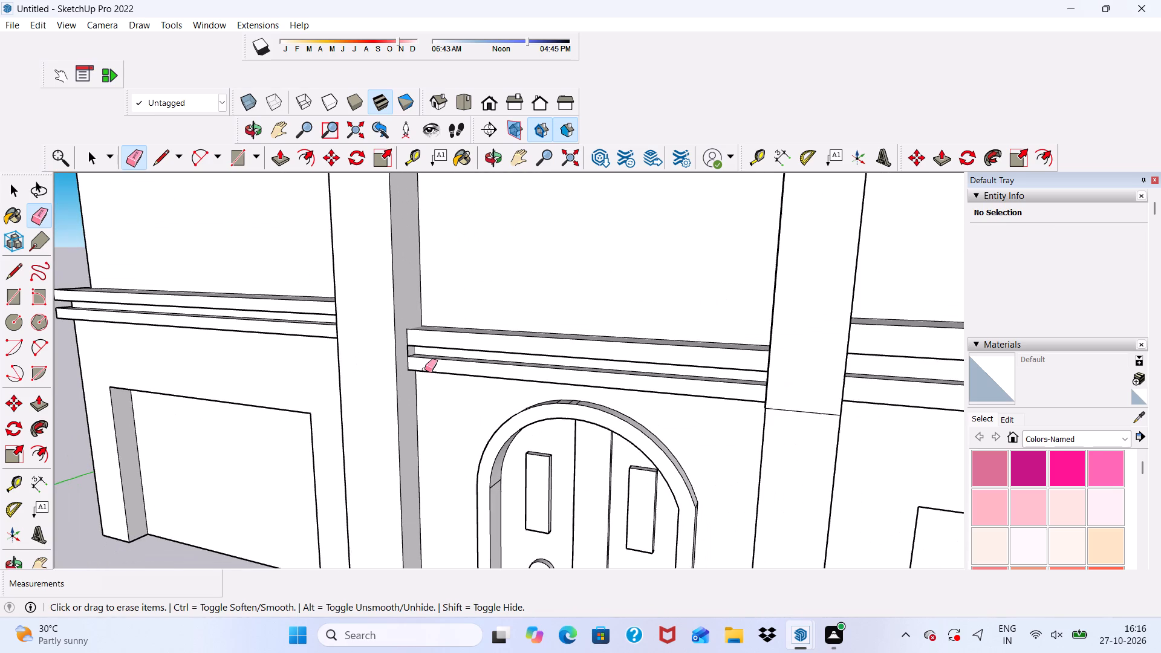
Erase the horizontal seam crossing the right pillar's front face just below the cornice bands.
{"action": "key", "text": "space"}
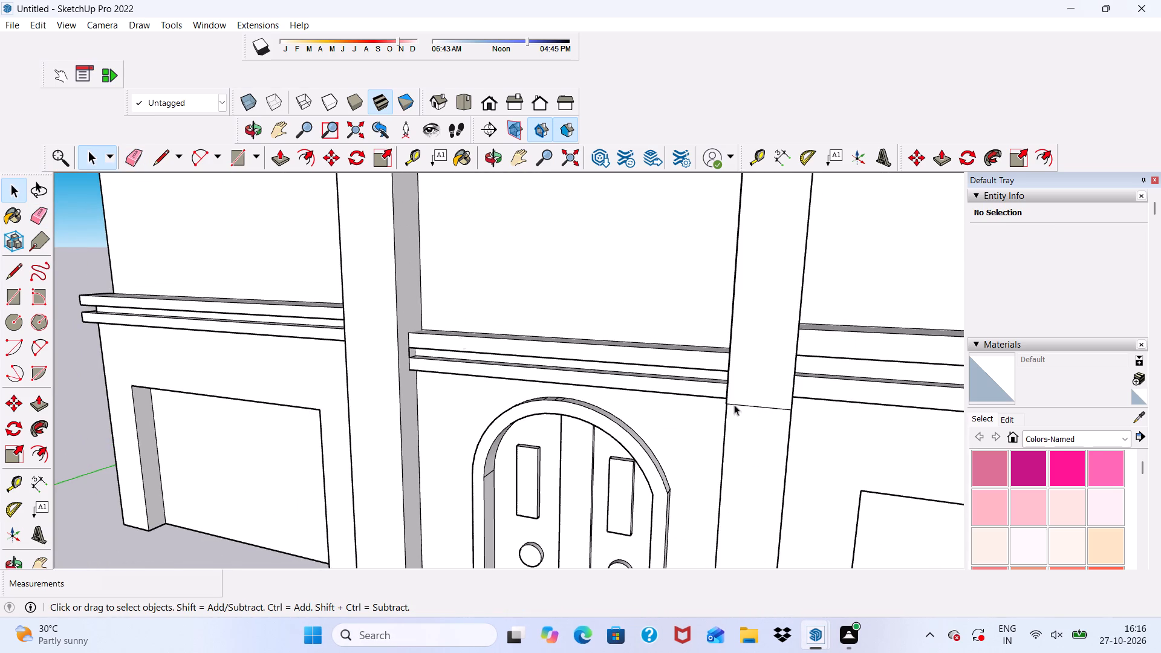
{"action": "left_click", "coordinate": [134, 157]}
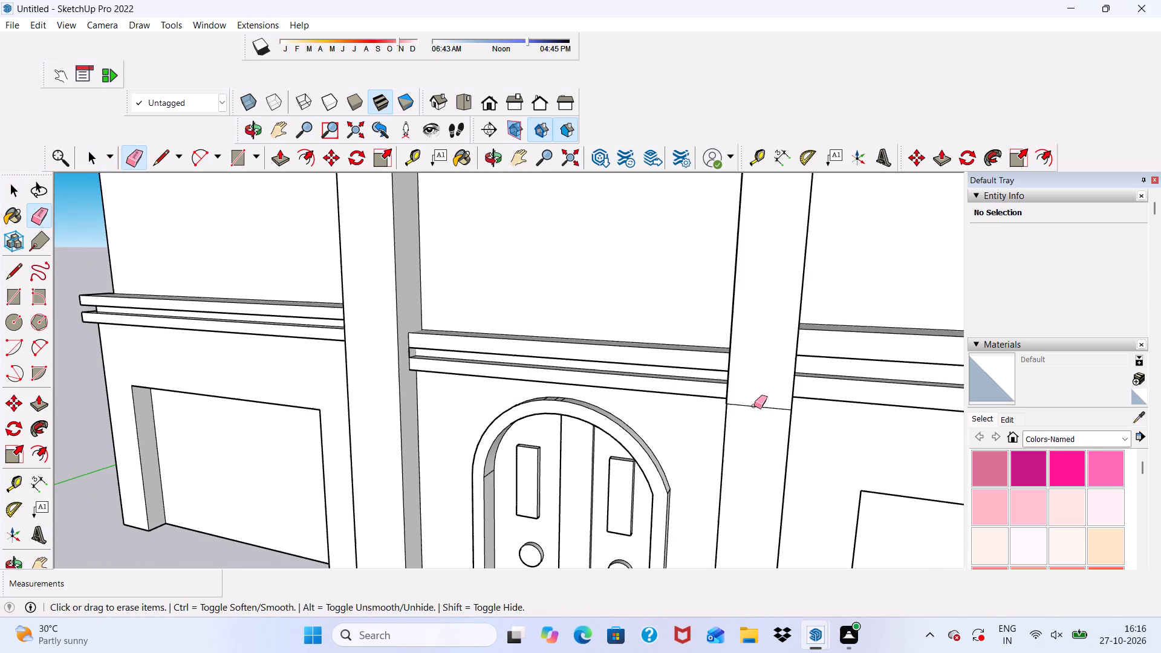
{"action": "left_click_drag", "start_coordinate": [755, 404], "coordinate": [755, 412]}
Erase the horizontal seam on the right pillar's outer side face below the cornice bands.
{"action": "middle_click_drag", "start_coordinate": [755, 417], "coordinate": [575, 404]}
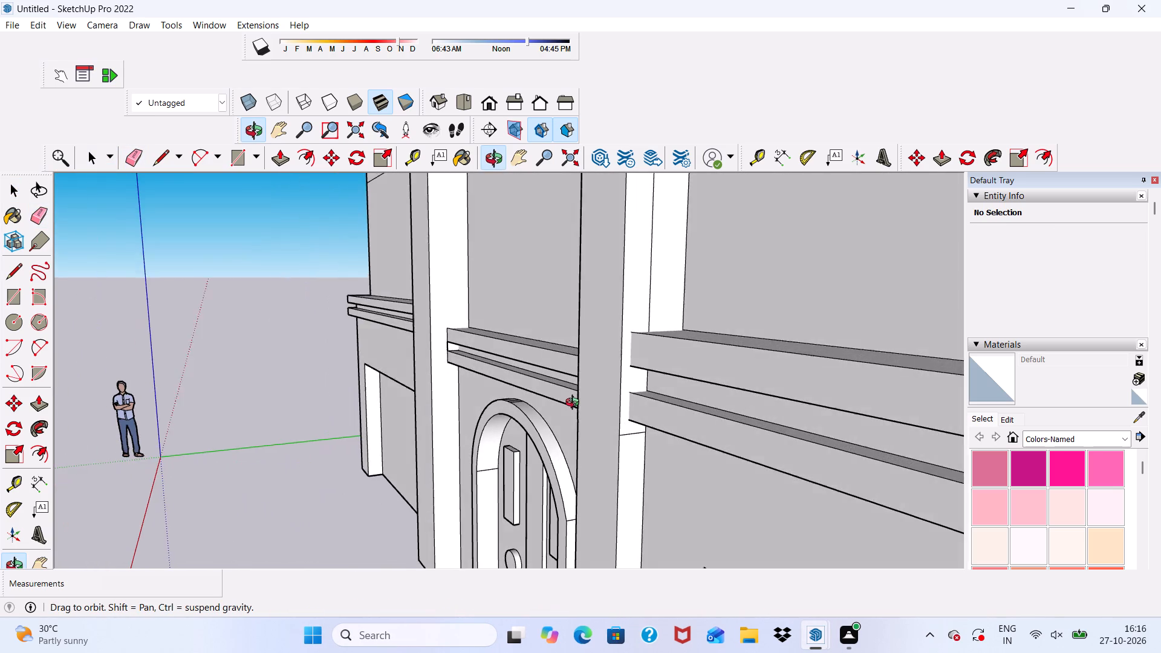
{"action": "middle_click_drag", "start_coordinate": [575, 404], "coordinate": [578, 388]}
{"action": "scroll", "coordinate": [689, 422], "scroll_direction": "up", "scroll_amount": 8}
{"action": "left_click_drag", "start_coordinate": [597, 389], "coordinate": [597, 404]}
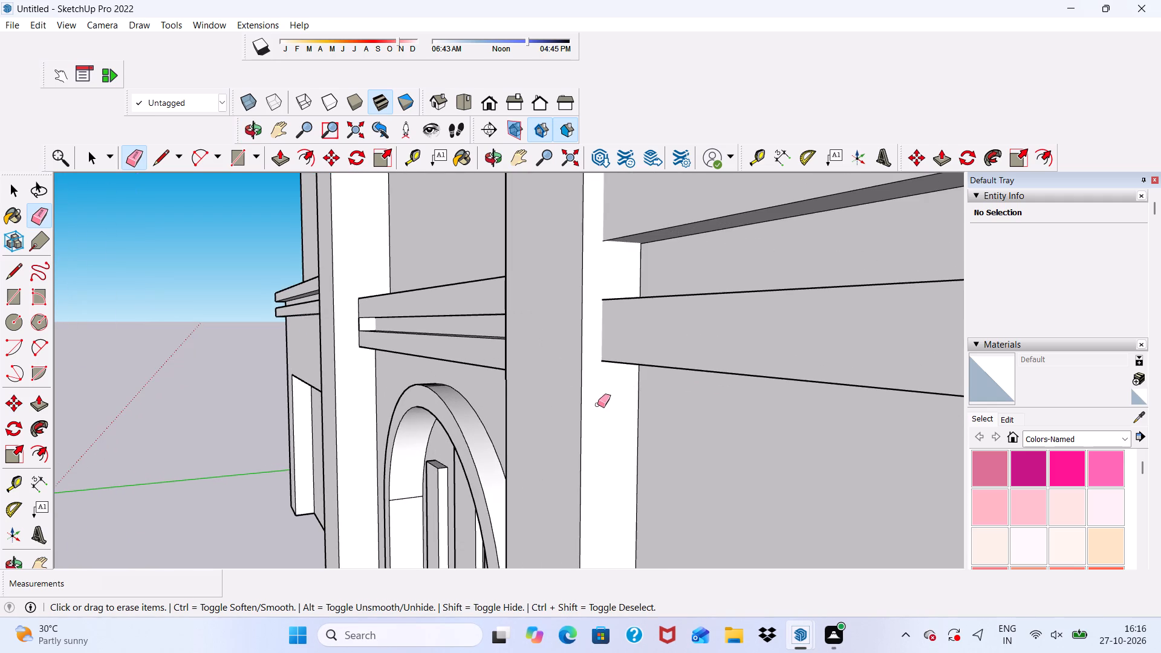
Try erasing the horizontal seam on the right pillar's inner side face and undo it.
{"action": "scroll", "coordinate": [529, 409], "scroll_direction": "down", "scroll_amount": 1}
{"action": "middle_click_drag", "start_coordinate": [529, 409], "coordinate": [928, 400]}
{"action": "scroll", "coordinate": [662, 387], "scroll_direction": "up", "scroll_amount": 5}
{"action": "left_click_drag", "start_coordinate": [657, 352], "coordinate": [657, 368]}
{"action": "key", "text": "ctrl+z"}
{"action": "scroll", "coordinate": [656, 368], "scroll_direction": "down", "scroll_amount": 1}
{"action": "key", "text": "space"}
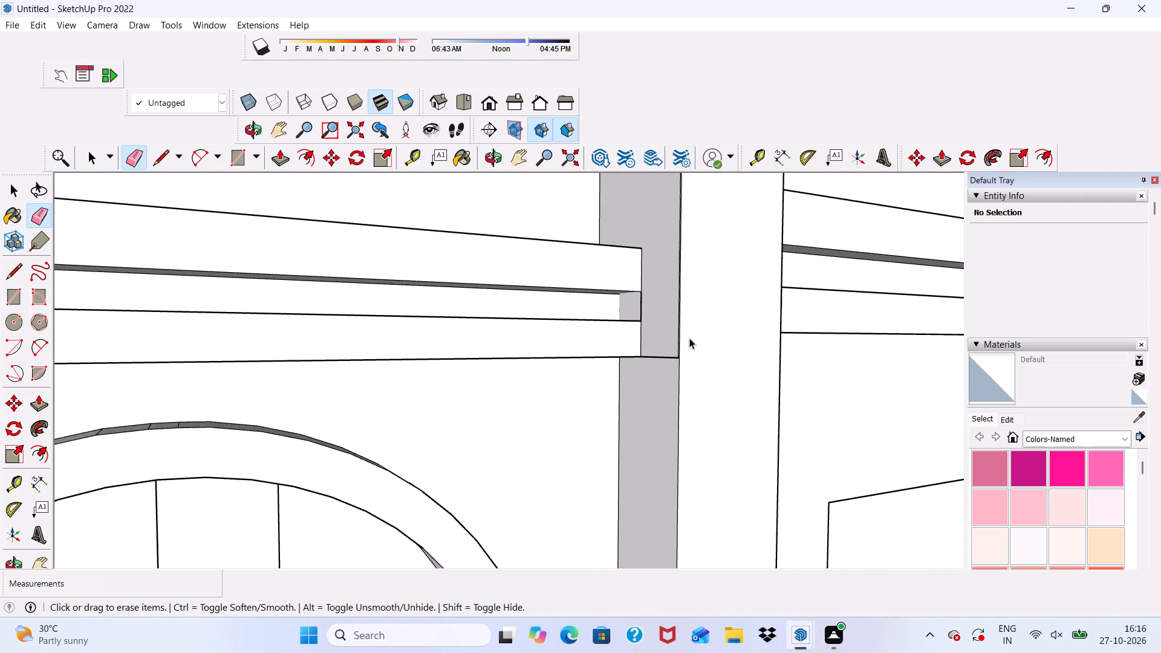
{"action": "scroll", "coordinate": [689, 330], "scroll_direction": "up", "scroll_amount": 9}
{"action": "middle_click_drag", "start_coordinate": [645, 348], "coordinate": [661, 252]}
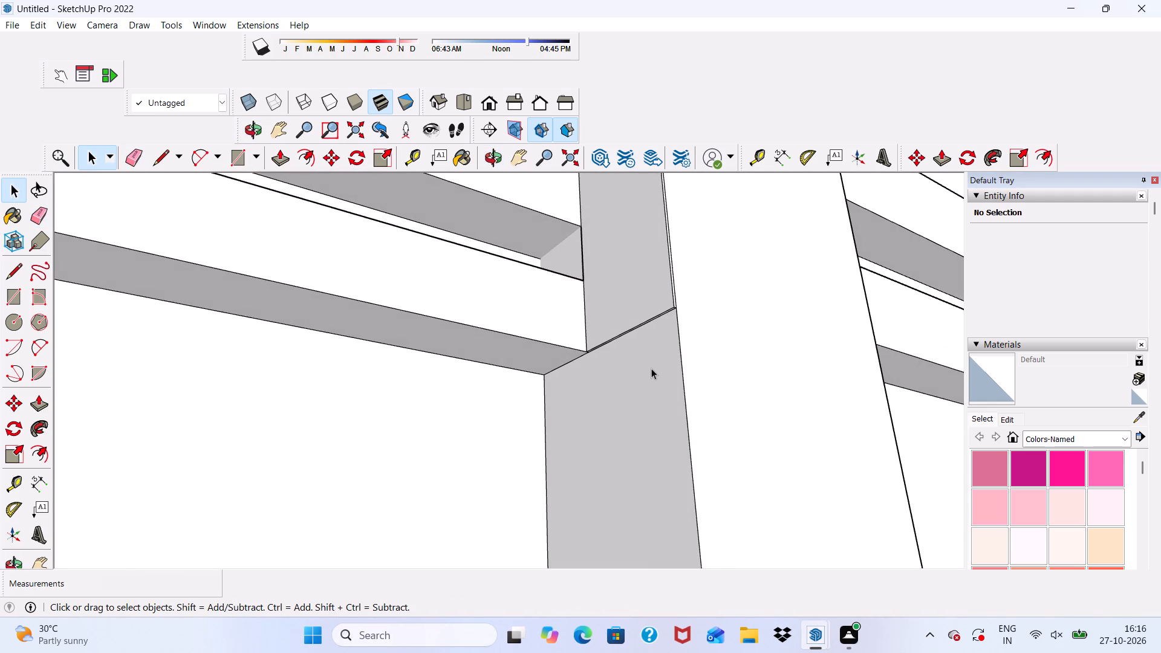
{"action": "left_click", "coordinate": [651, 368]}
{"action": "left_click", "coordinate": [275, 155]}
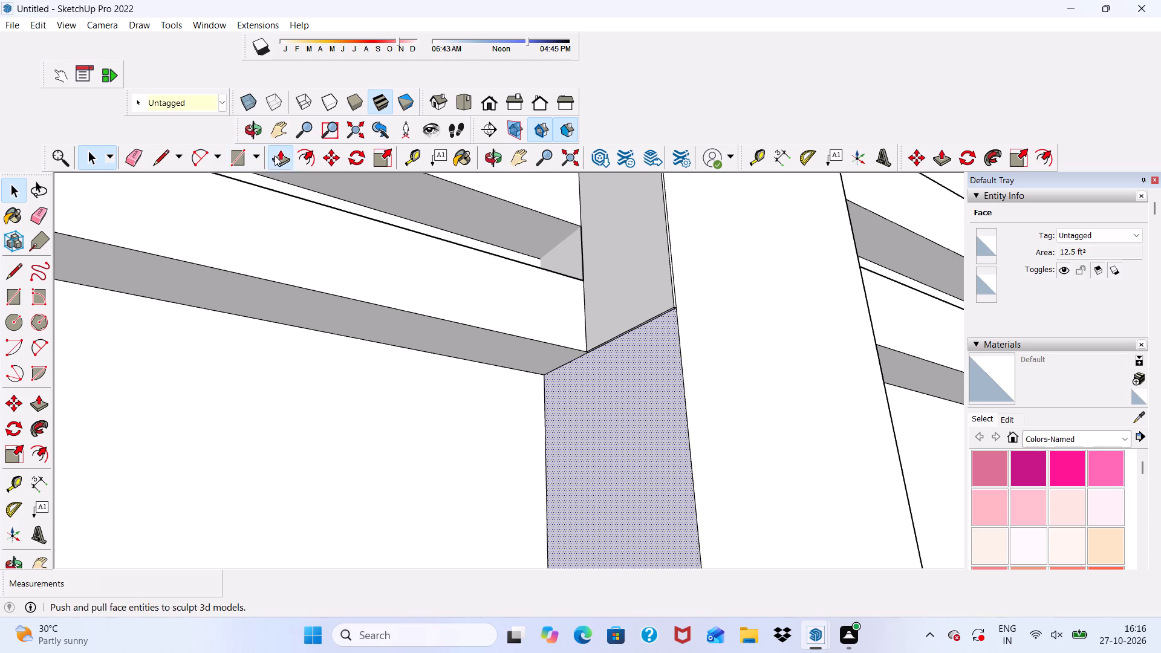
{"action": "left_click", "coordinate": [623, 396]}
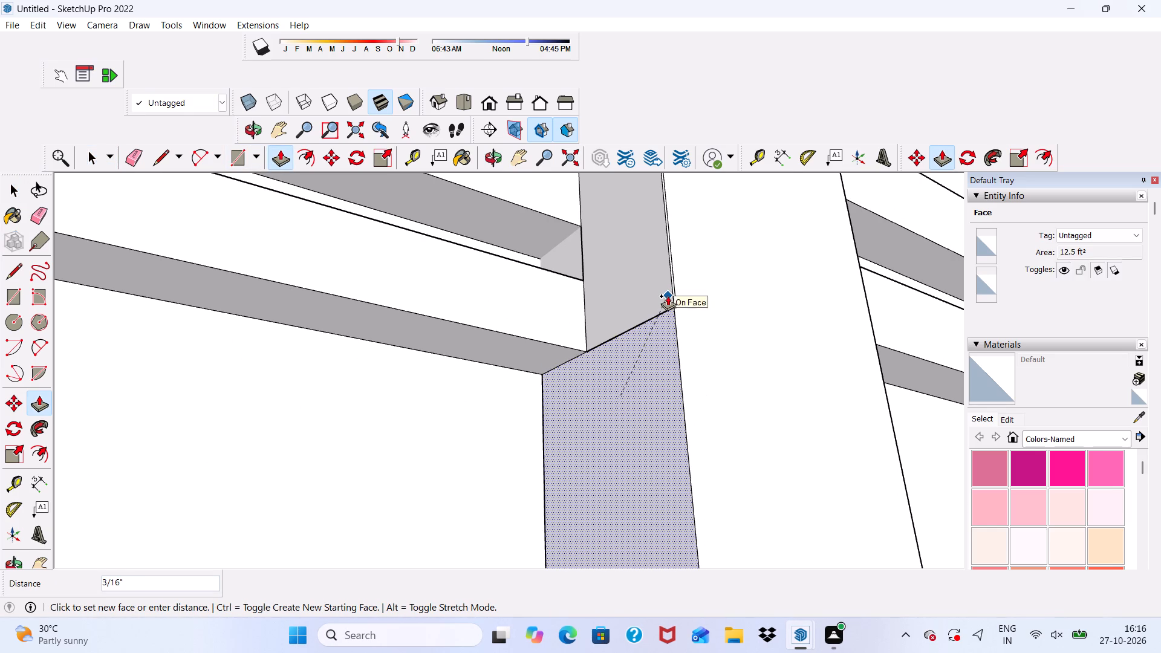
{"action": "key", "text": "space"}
Push/Pull the lower part of the right pillar's inner side face 3/16" so it is flush with the face above.
{"action": "scroll", "coordinate": [639, 334], "scroll_direction": "up", "scroll_amount": 4}
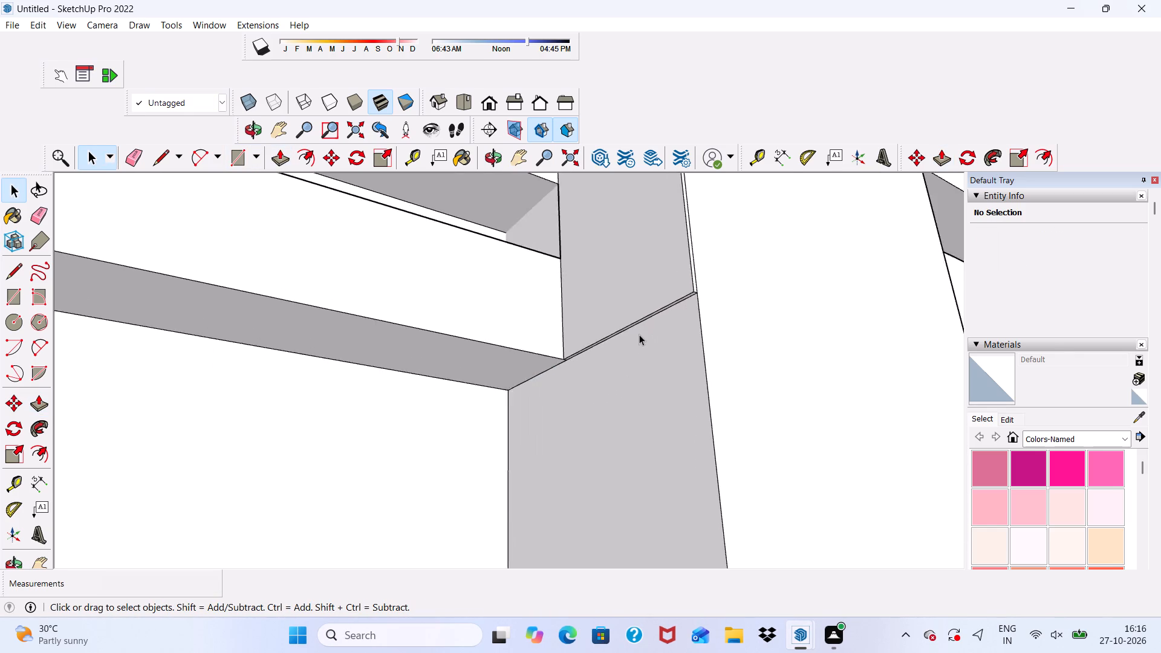
{"action": "scroll", "coordinate": [639, 334], "scroll_direction": "down", "scroll_amount": 1}
{"action": "middle_click_drag", "start_coordinate": [639, 334], "coordinate": [643, 295]}
{"action": "scroll", "coordinate": [643, 295], "scroll_direction": "up", "scroll_amount": 4}
{"action": "left_click", "coordinate": [643, 295]}
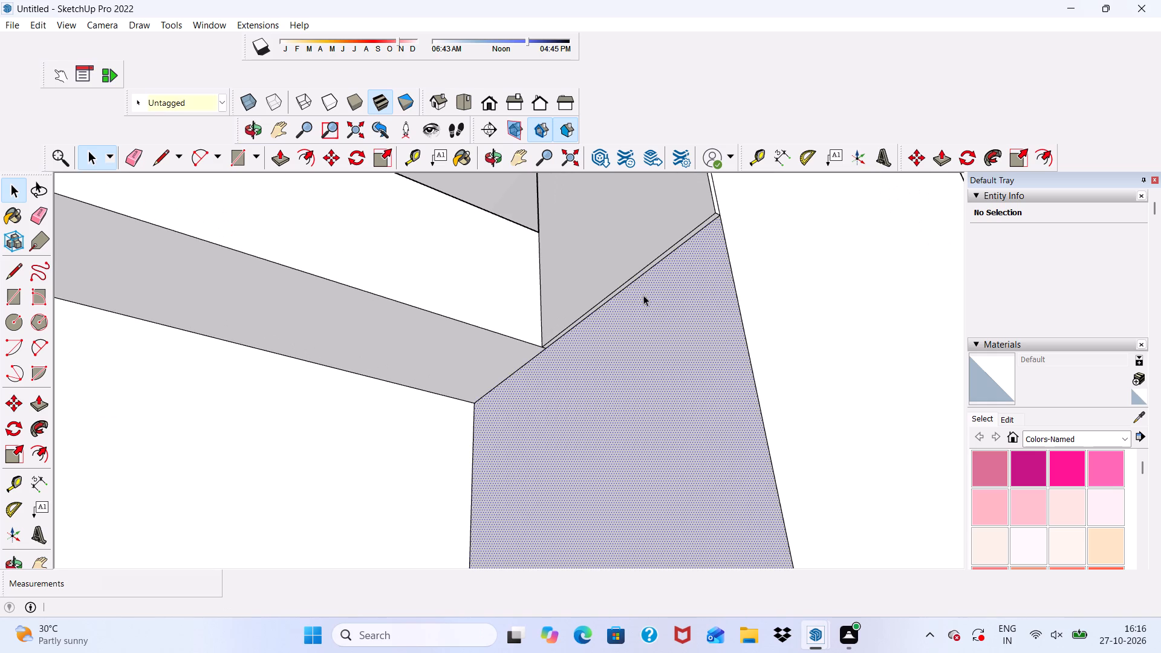
{"action": "left_click", "coordinate": [283, 149]}
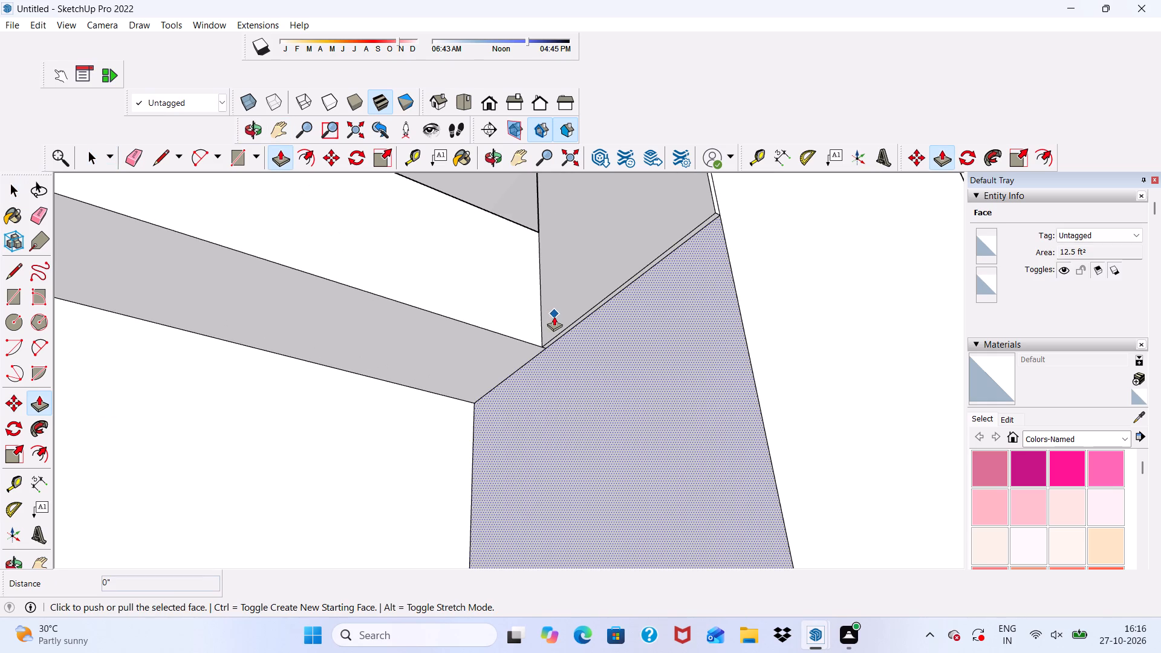
{"action": "left_click", "coordinate": [648, 371]}
{"action": "scroll", "coordinate": [688, 193], "scroll_direction": "up", "scroll_amount": 2}
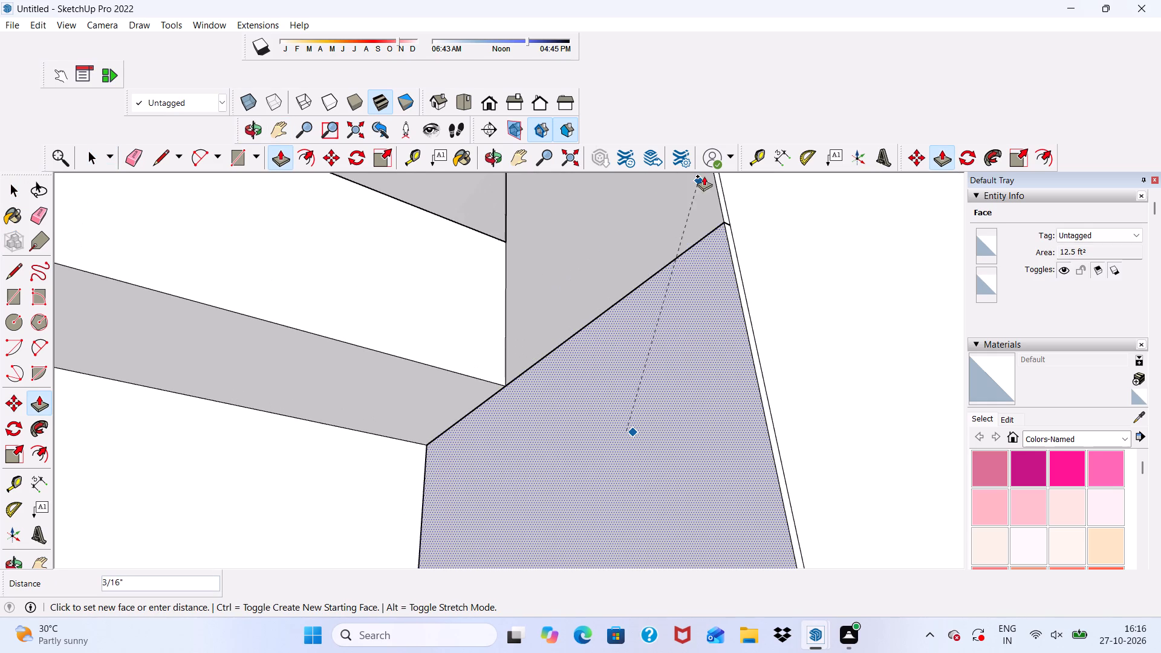
{"action": "scroll", "coordinate": [704, 176], "scroll_direction": "up", "scroll_amount": 1}
{"action": "scroll", "coordinate": [727, 221], "scroll_direction": "down", "scroll_amount": 1}
{"action": "middle_click_drag", "start_coordinate": [728, 221], "coordinate": [755, 361]}
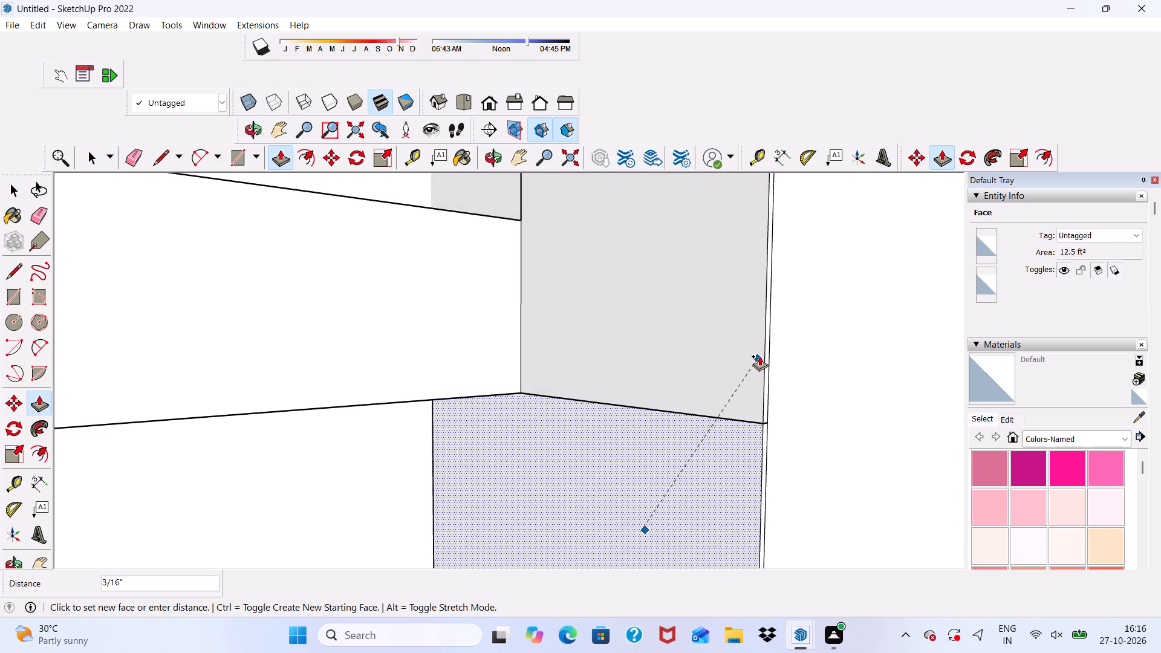
{"action": "left_click", "coordinate": [761, 352]}
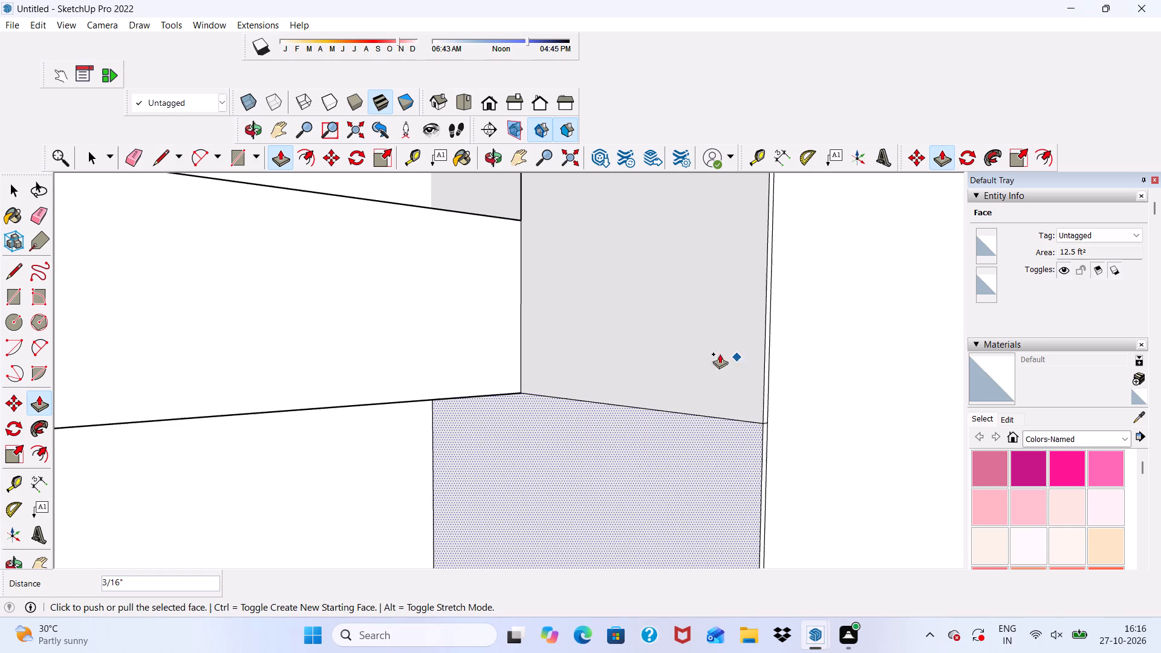
Erase the horizontal seam between the upper and lower parts of the right pillar's inner side face.
{"action": "left_click", "coordinate": [123, 155]}
{"action": "left_click_drag", "start_coordinate": [617, 403], "coordinate": [617, 409]}
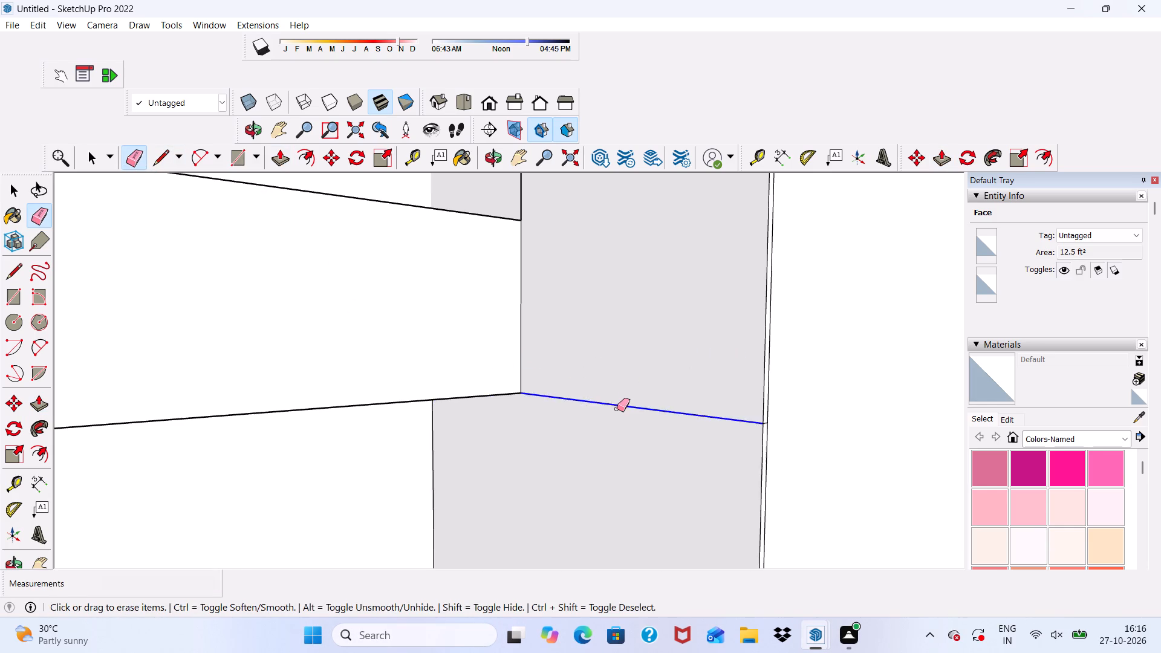
{"action": "left_click_drag", "start_coordinate": [617, 409], "coordinate": [617, 409]}
Erase the short horizontal tick and the extra vertical line along the inner edge of the right pillar's front face.
{"action": "scroll", "coordinate": [562, 418], "scroll_direction": "down", "scroll_amount": 2}
{"action": "middle_click_drag", "start_coordinate": [559, 422], "coordinate": [575, 331]}
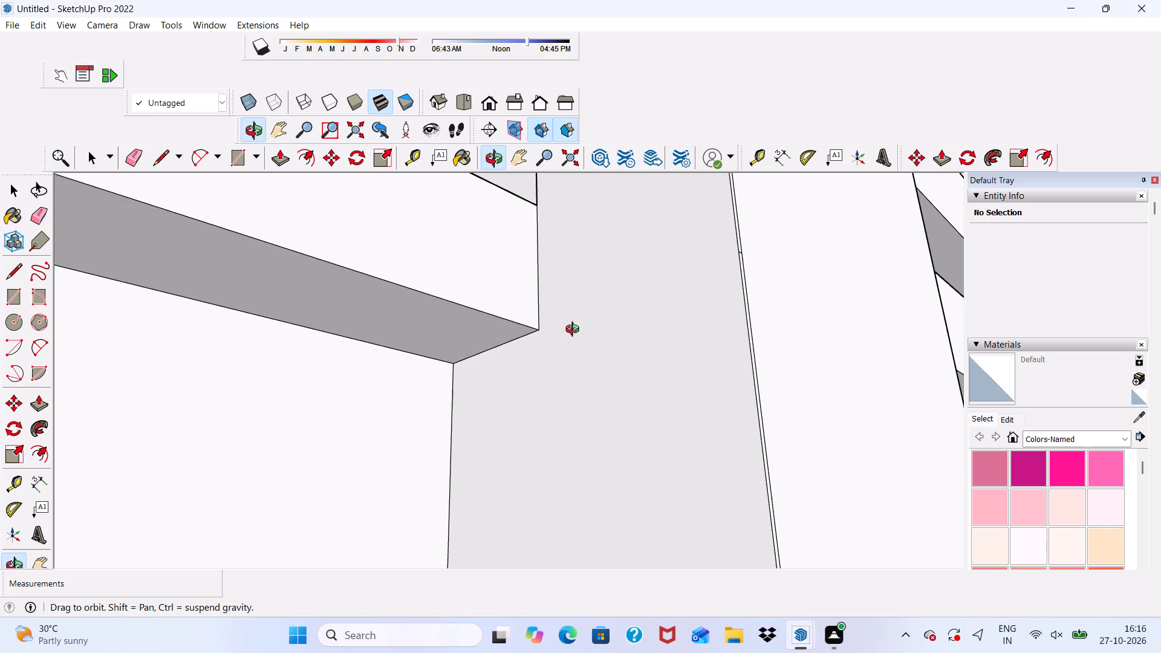
{"action": "middle_click_drag", "start_coordinate": [575, 331], "coordinate": [563, 404]}
{"action": "scroll", "coordinate": [692, 395], "scroll_direction": "up", "scroll_amount": 4}
{"action": "scroll", "coordinate": [753, 383], "scroll_direction": "up", "scroll_amount": 4}
{"action": "scroll", "coordinate": [753, 383], "scroll_direction": "down", "scroll_amount": 1}
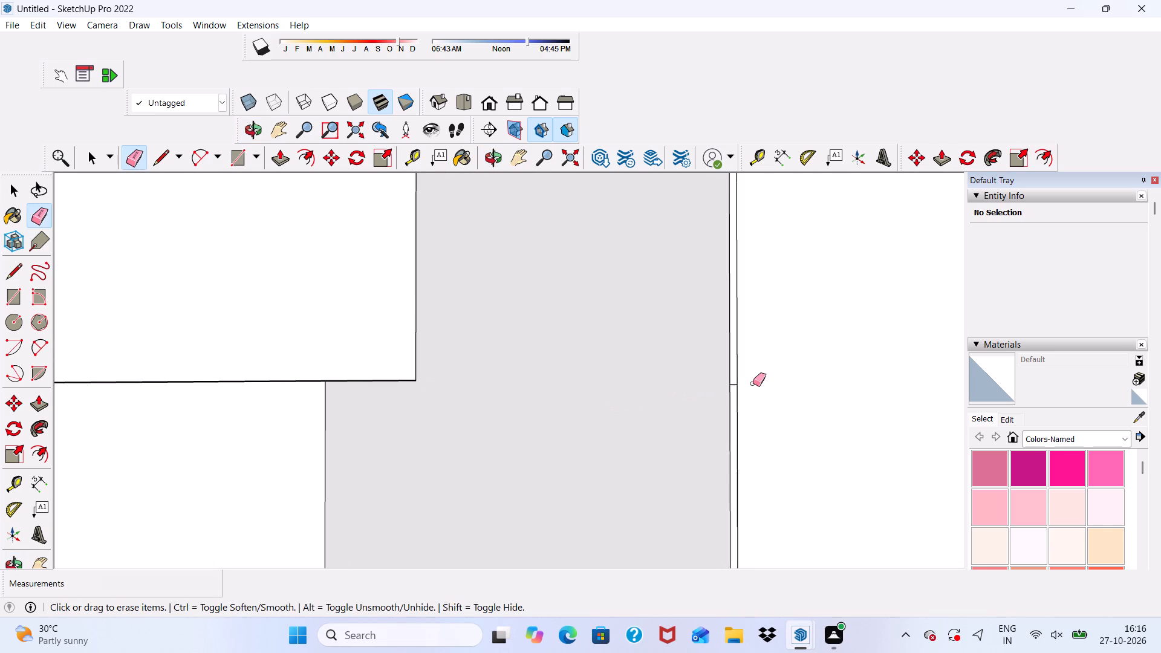
{"action": "scroll", "coordinate": [746, 388], "scroll_direction": "up", "scroll_amount": 12}
{"action": "scroll", "coordinate": [727, 377], "scroll_direction": "down", "scroll_amount": 4}
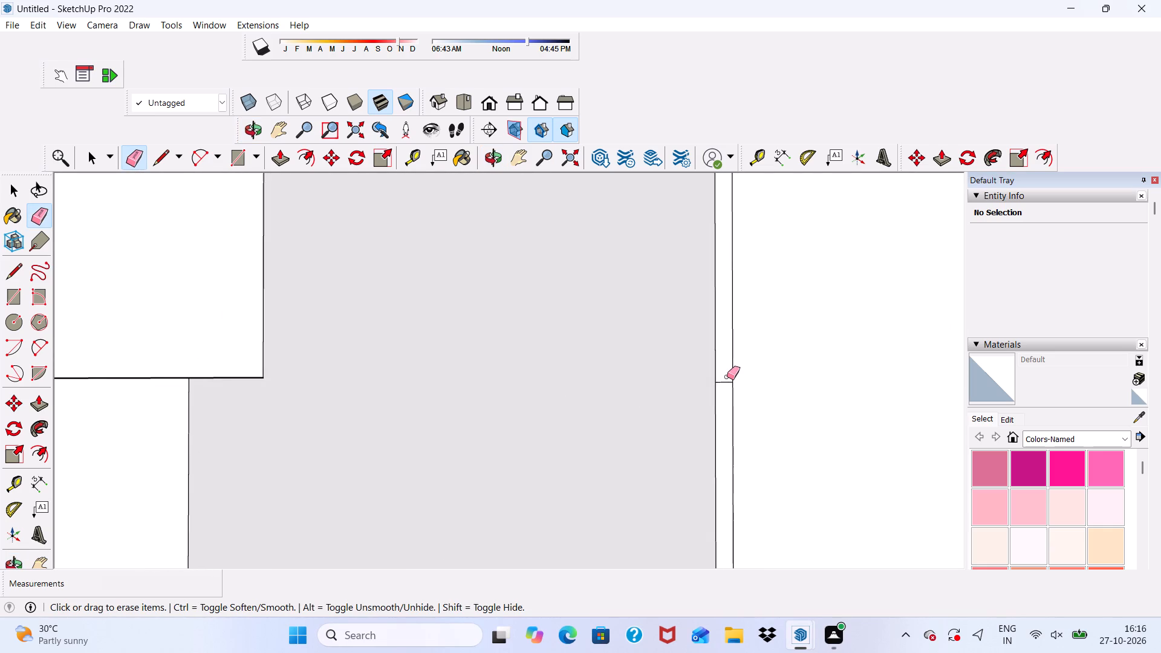
{"action": "scroll", "coordinate": [727, 377], "scroll_direction": "up", "scroll_amount": 5}
{"action": "left_click_drag", "start_coordinate": [727, 377], "coordinate": [723, 397]}
{"action": "left_click_drag", "start_coordinate": [727, 392], "coordinate": [730, 389]}
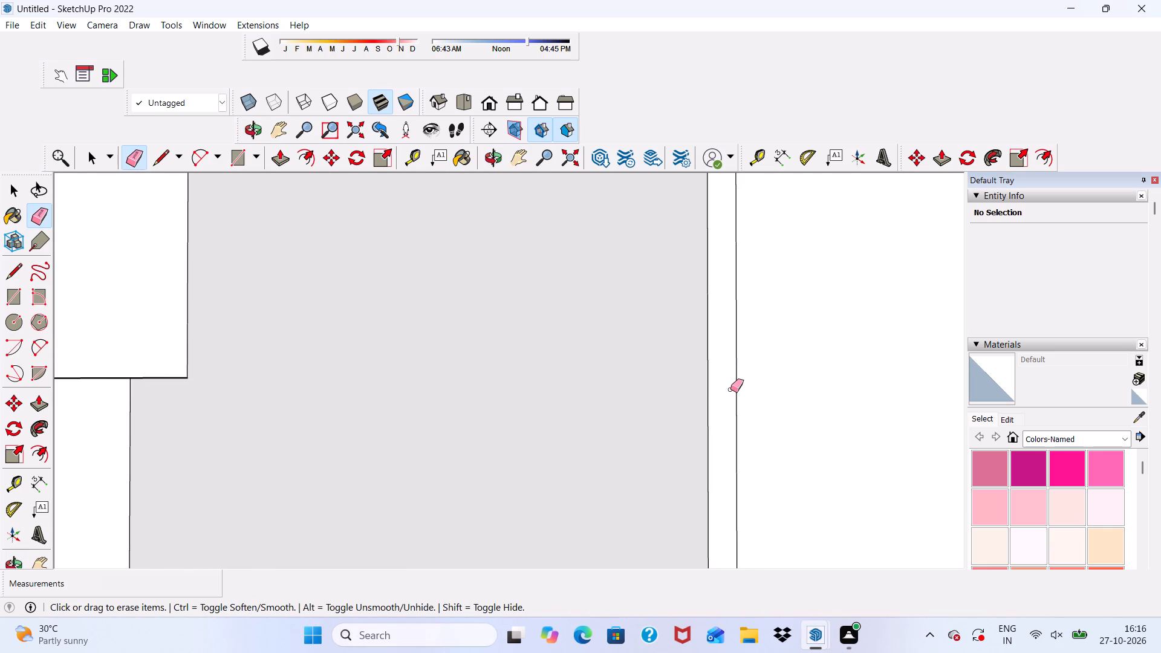
{"action": "left_click_drag", "start_coordinate": [730, 389], "coordinate": [735, 385]}
{"action": "scroll", "coordinate": [691, 369], "scroll_direction": "down", "scroll_amount": 6}
{"action": "scroll", "coordinate": [571, 368], "scroll_direction": "down", "scroll_amount": 16}
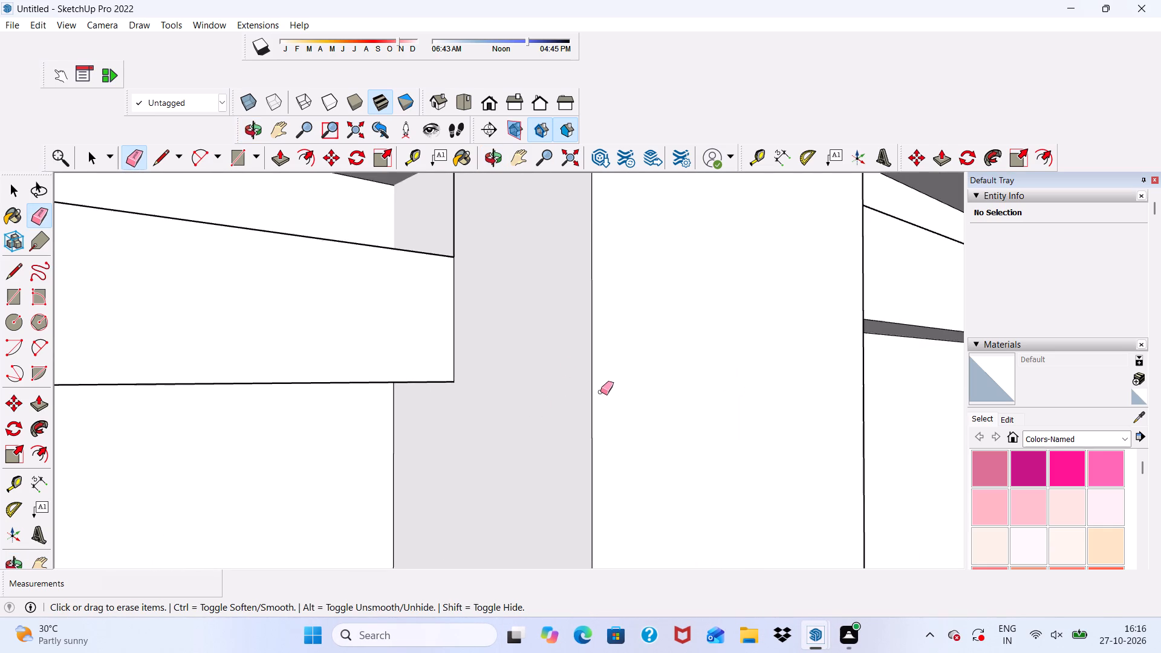
Erase the short vertical edge closing the cornice recess where it meets the right pillar's inner side face.
{"action": "scroll", "coordinate": [600, 392], "scroll_direction": "down", "scroll_amount": 15}
{"action": "middle_click_drag", "start_coordinate": [616, 374], "coordinate": [622, 466]}
{"action": "scroll", "coordinate": [609, 418], "scroll_direction": "up", "scroll_amount": 1}
{"action": "scroll", "coordinate": [553, 347], "scroll_direction": "up", "scroll_amount": 3}
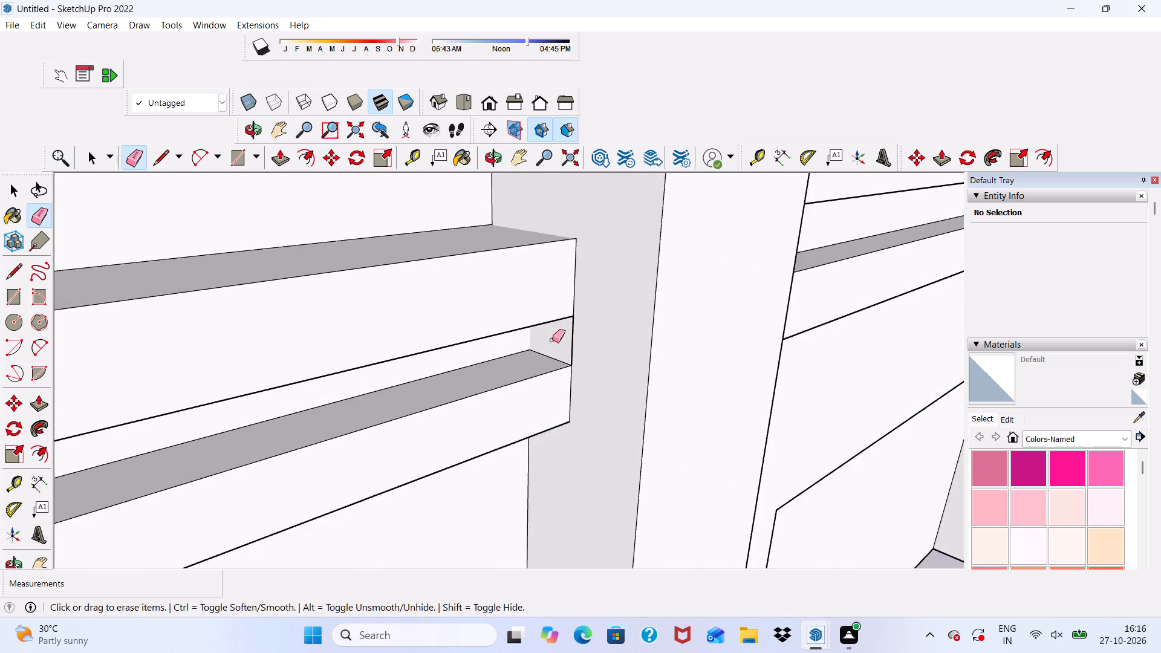
{"action": "scroll", "coordinate": [552, 340], "scroll_direction": "up", "scroll_amount": 5}
{"action": "left_click", "coordinate": [573, 330]}
{"action": "scroll", "coordinate": [573, 330], "scroll_direction": "down", "scroll_amount": 6}
{"action": "scroll", "coordinate": [568, 363], "scroll_direction": "up", "scroll_amount": 2}
{"action": "scroll", "coordinate": [570, 359], "scroll_direction": "down", "scroll_amount": 5}
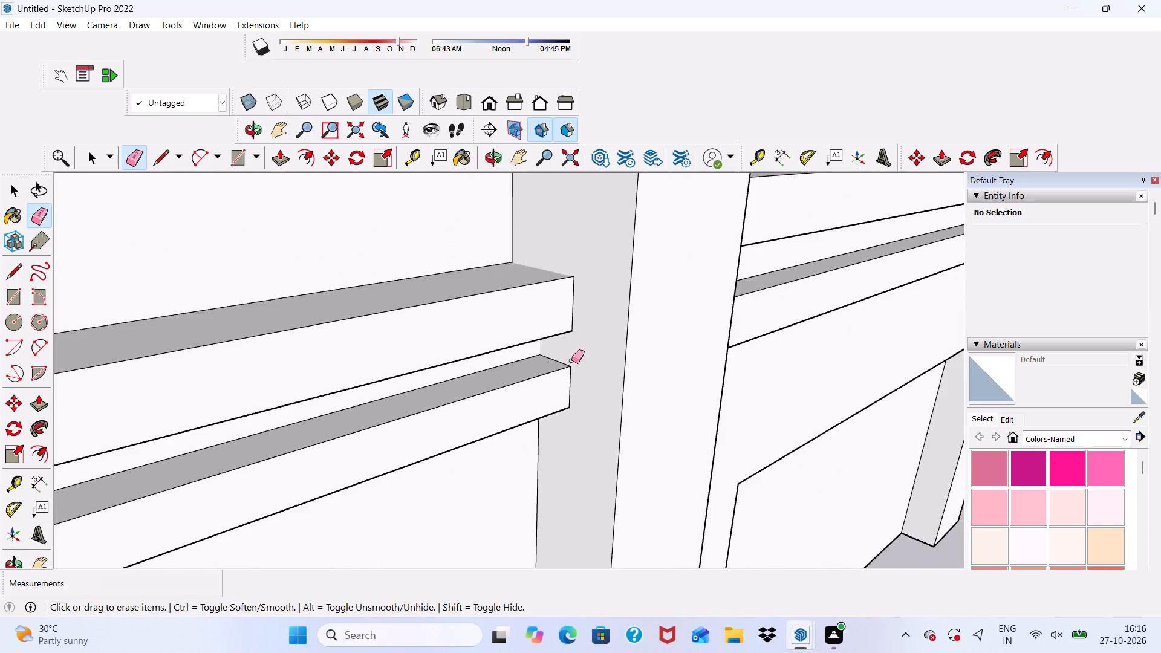
Erase the extra vertical line running down the upper part of the right entrance pillar's outer side face.
{"action": "scroll", "coordinate": [571, 360], "scroll_direction": "down", "scroll_amount": 20}
{"action": "scroll", "coordinate": [571, 360], "scroll_direction": "down", "scroll_amount": 8}
{"action": "scroll", "coordinate": [596, 243], "scroll_direction": "up", "scroll_amount": 2}
{"action": "scroll", "coordinate": [596, 242], "scroll_direction": "down", "scroll_amount": 9}
{"action": "scroll", "coordinate": [594, 225], "scroll_direction": "up", "scroll_amount": 12}
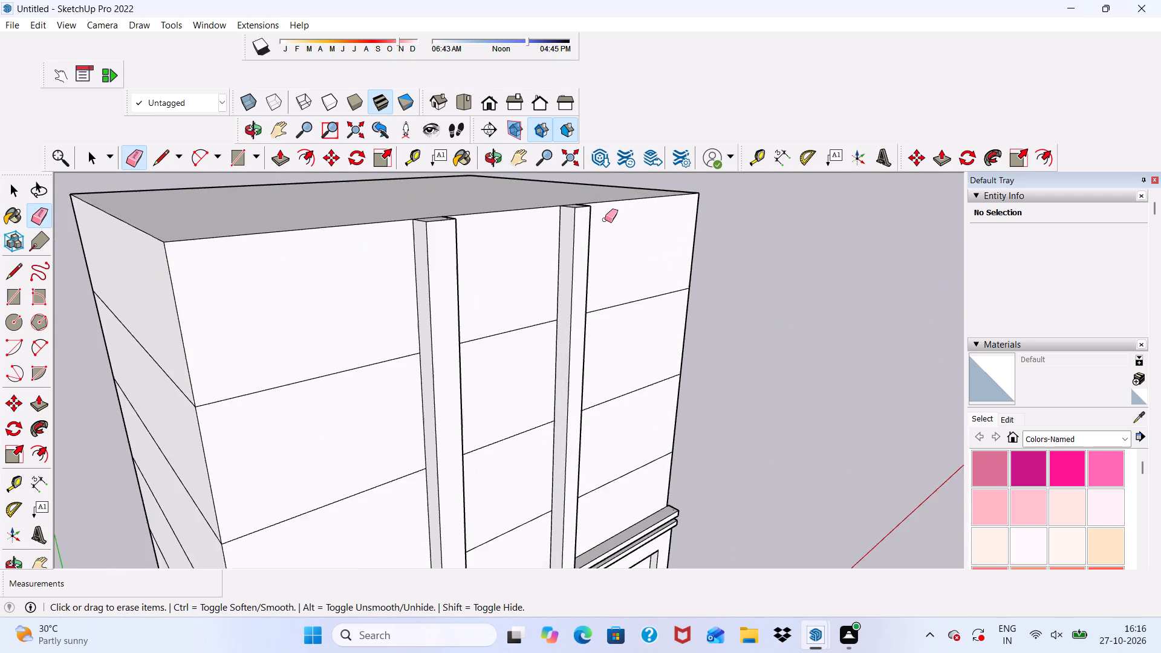
{"action": "scroll", "coordinate": [605, 219], "scroll_direction": "down", "scroll_amount": 2}
{"action": "middle_click_drag", "start_coordinate": [619, 291], "coordinate": [206, 314]}
{"action": "scroll", "coordinate": [343, 227], "scroll_direction": "up", "scroll_amount": 4}
{"action": "scroll", "coordinate": [369, 216], "scroll_direction": "down", "scroll_amount": 1}
{"action": "scroll", "coordinate": [475, 233], "scroll_direction": "up", "scroll_amount": 10}
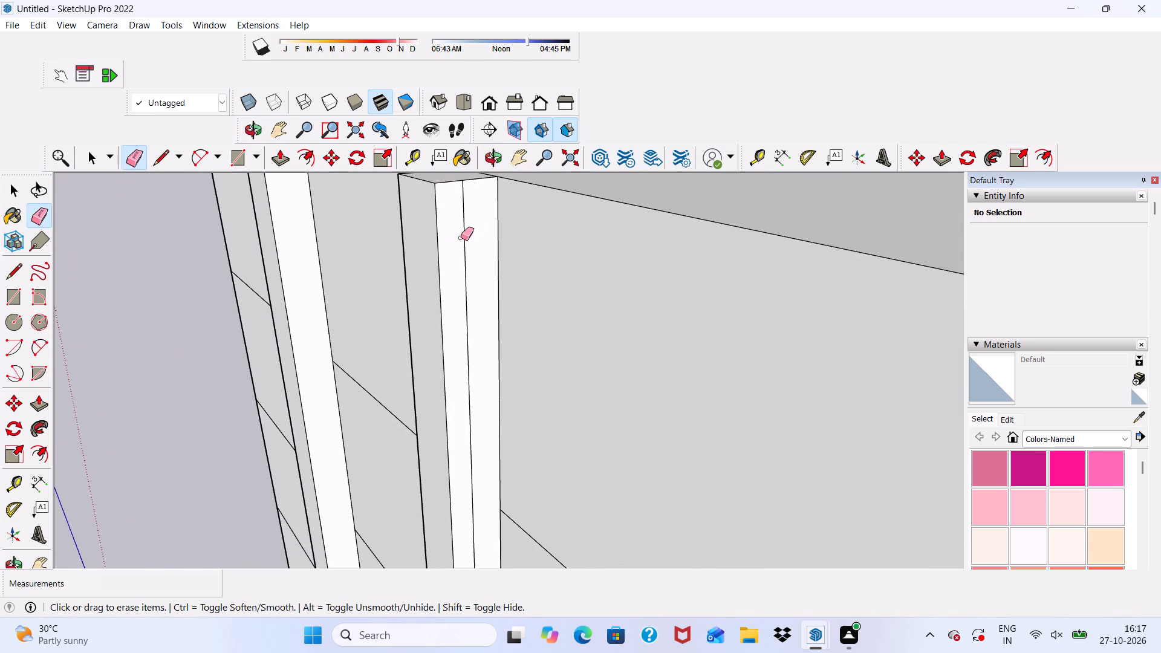
{"action": "left_click", "coordinate": [461, 238]}
{"action": "scroll", "coordinate": [463, 240], "scroll_direction": "down", "scroll_amount": 3}
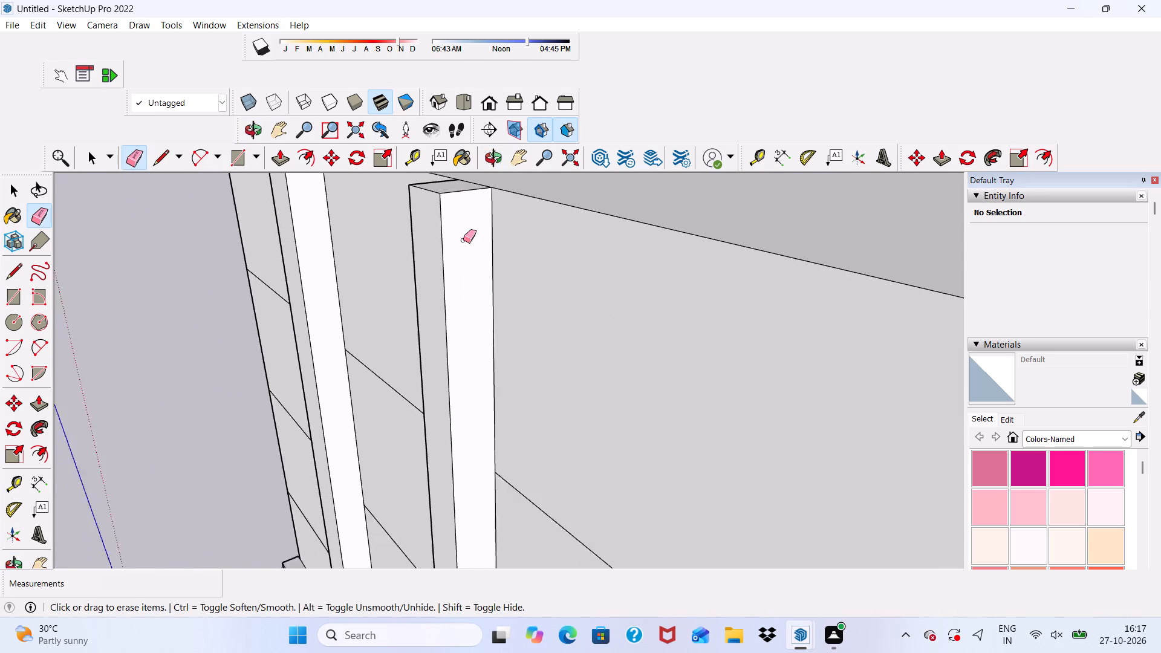
Draw a rectangle 37' 7 1/4" tall and about 2' 4 1/2" wide along the facade's right corner, from the cornice to the roof edge.
{"action": "scroll", "coordinate": [463, 240], "scroll_direction": "down", "scroll_amount": 12}
{"action": "middle_click_drag", "start_coordinate": [486, 343], "coordinate": [675, 248]}
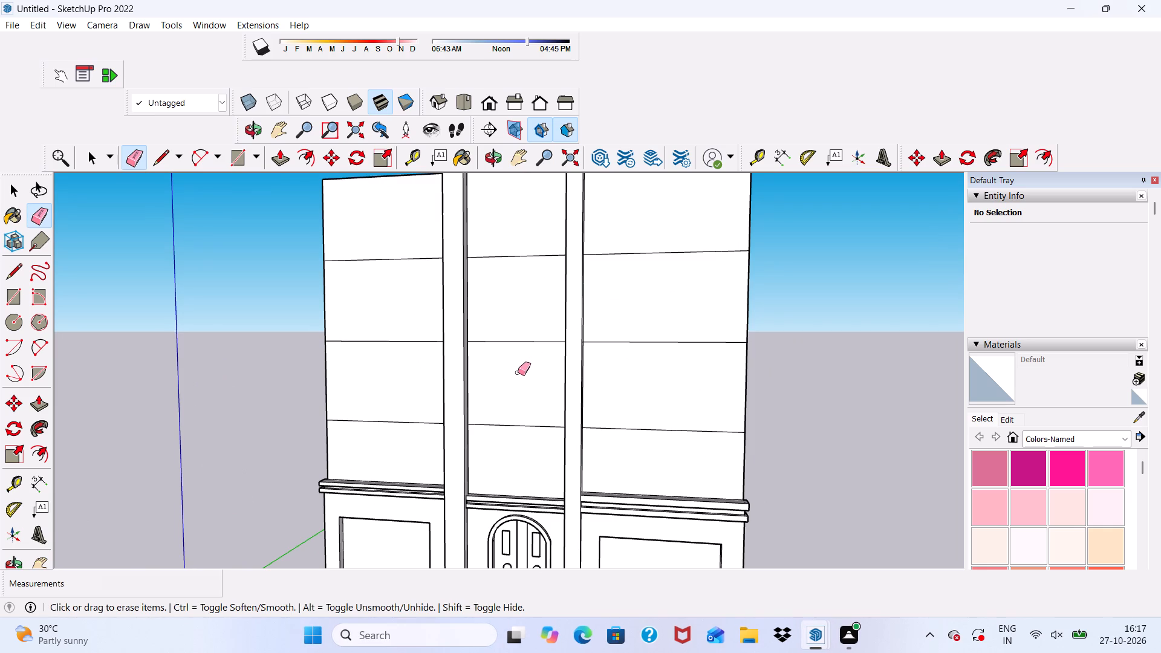
{"action": "scroll", "coordinate": [515, 351], "scroll_direction": "down", "scroll_amount": 7}
{"action": "middle_click_drag", "start_coordinate": [515, 325], "coordinate": [541, 294]}
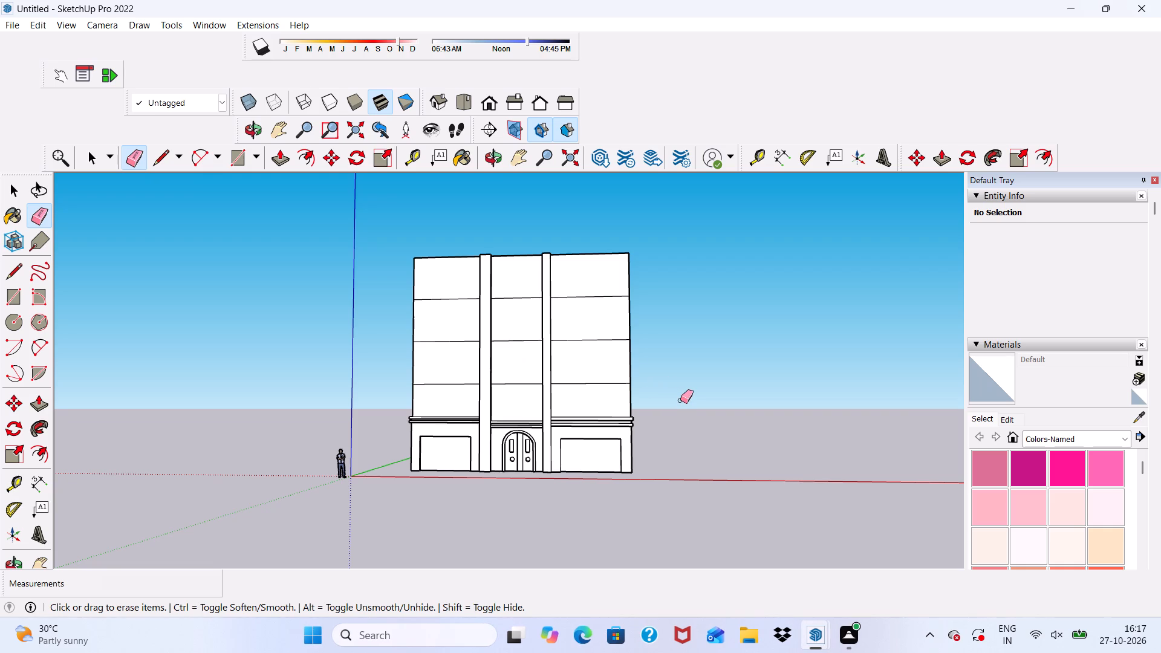
{"action": "left_click", "coordinate": [235, 158]}
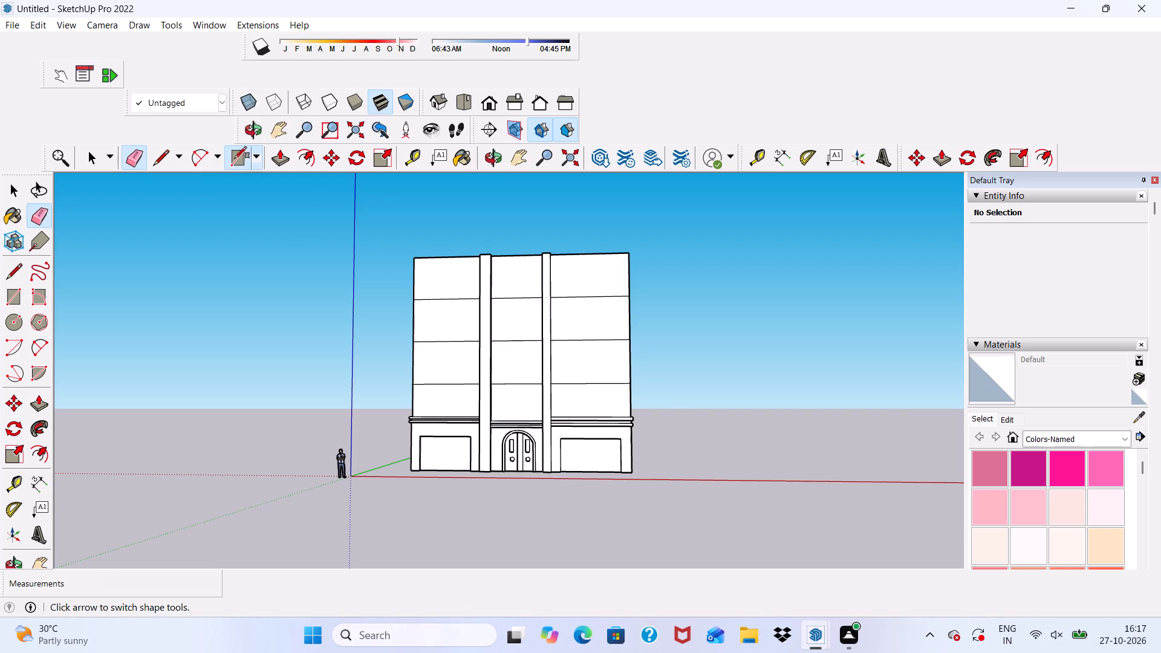
{"action": "scroll", "coordinate": [669, 427], "scroll_direction": "up", "scroll_amount": 2}
{"action": "scroll", "coordinate": [587, 404], "scroll_direction": "up", "scroll_amount": 5}
{"action": "middle_click_drag", "start_coordinate": [625, 407], "coordinate": [589, 489]}
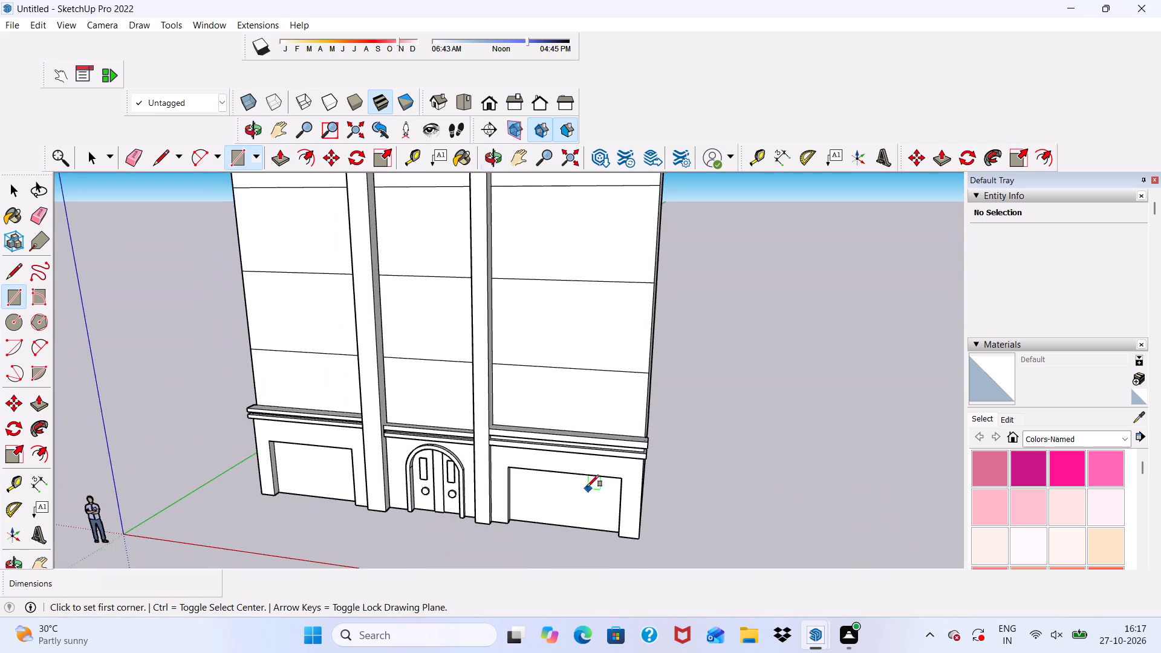
{"action": "scroll", "coordinate": [666, 432], "scroll_direction": "up", "scroll_amount": 7}
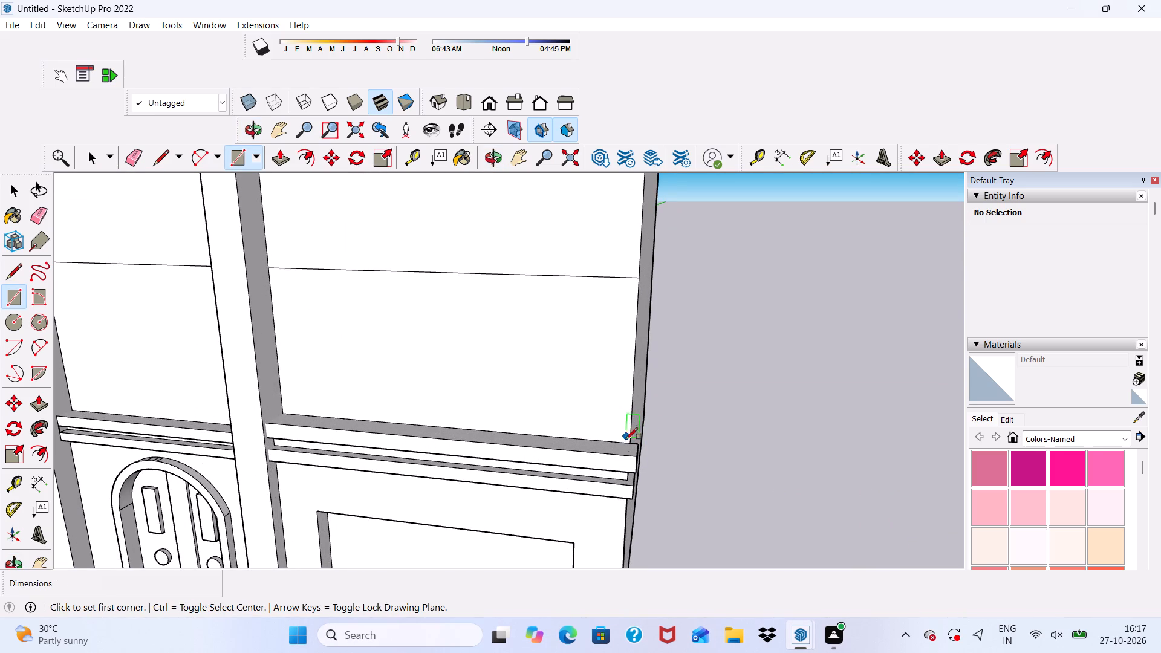
{"action": "left_click", "coordinate": [627, 443]}
{"action": "scroll", "coordinate": [626, 430], "scroll_direction": "down", "scroll_amount": 6}
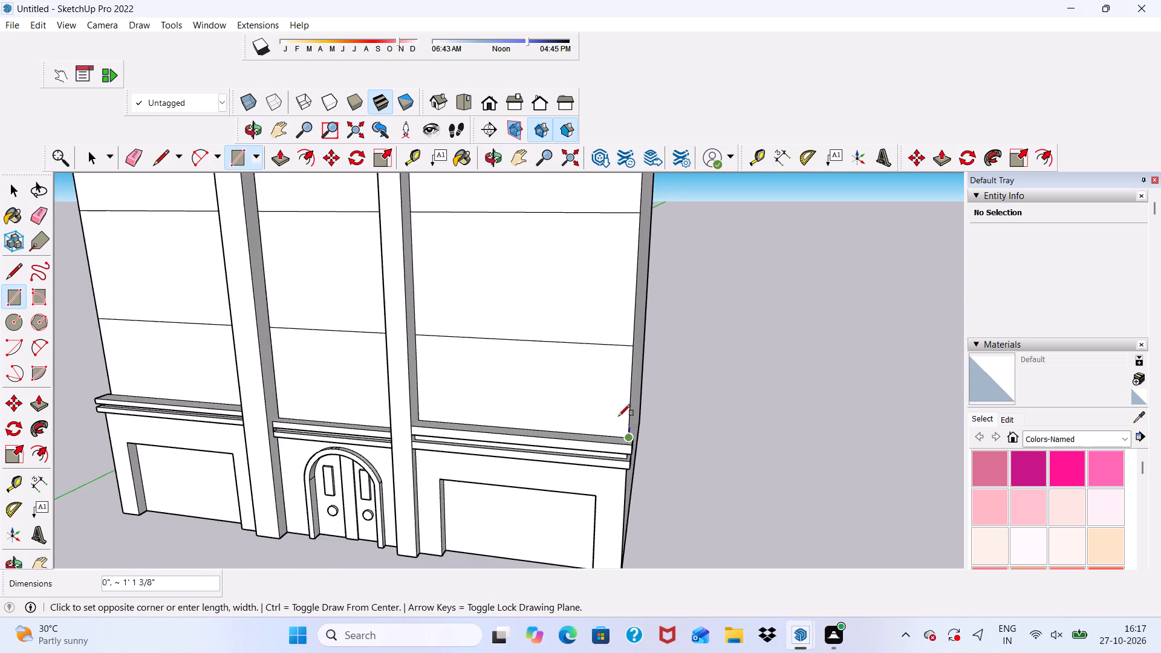
{"action": "scroll", "coordinate": [619, 416], "scroll_direction": "down", "scroll_amount": 17}
{"action": "scroll", "coordinate": [595, 297], "scroll_direction": "up", "scroll_amount": 6}
{"action": "scroll", "coordinate": [577, 348], "scroll_direction": "up", "scroll_amount": 4}
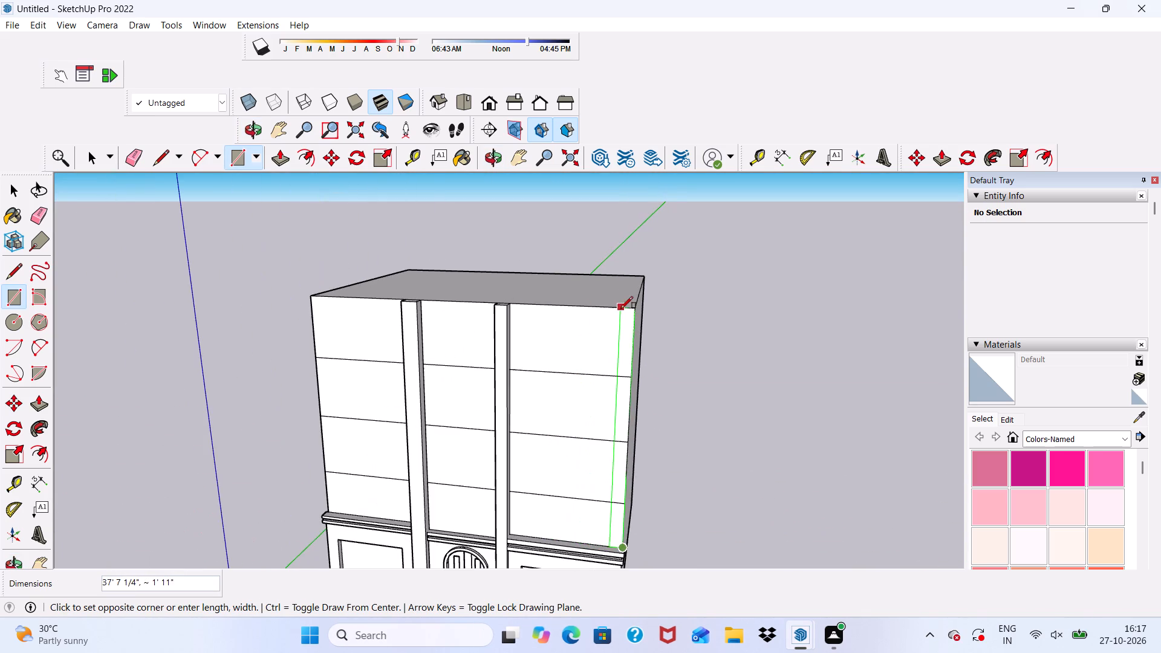
{"action": "scroll", "coordinate": [620, 309], "scroll_direction": "up", "scroll_amount": 3}
{"action": "left_click", "coordinate": [617, 307]}
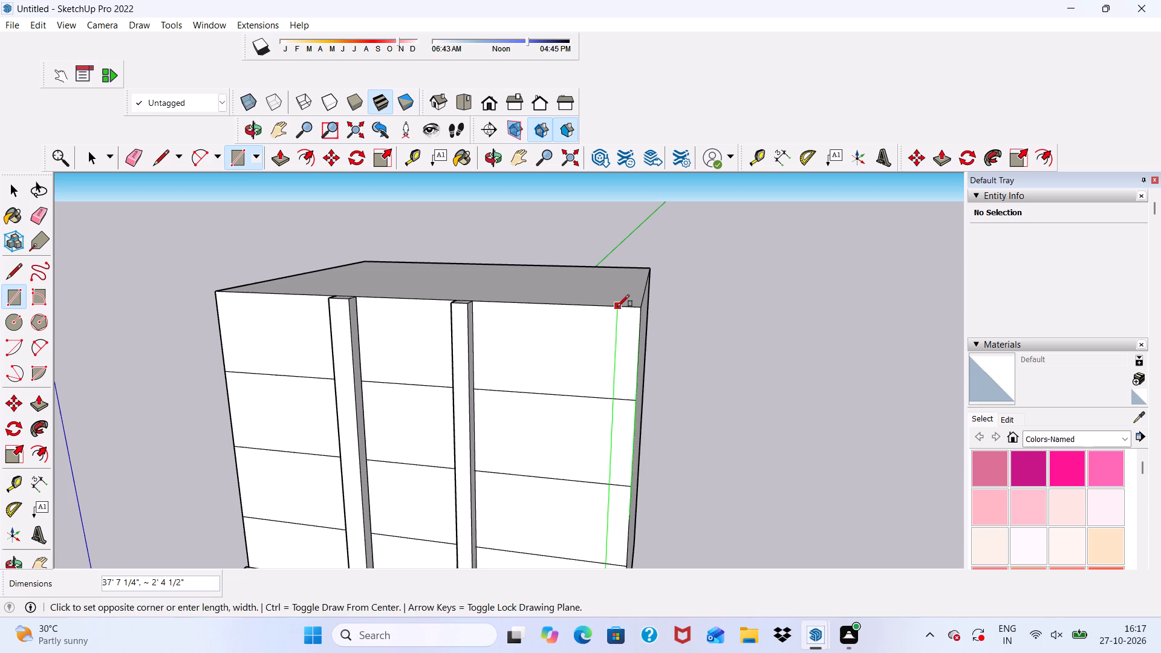
Push/Pull the top-storey segment of the right corner strip outward 1' 9".
{"action": "left_click", "coordinate": [278, 166]}
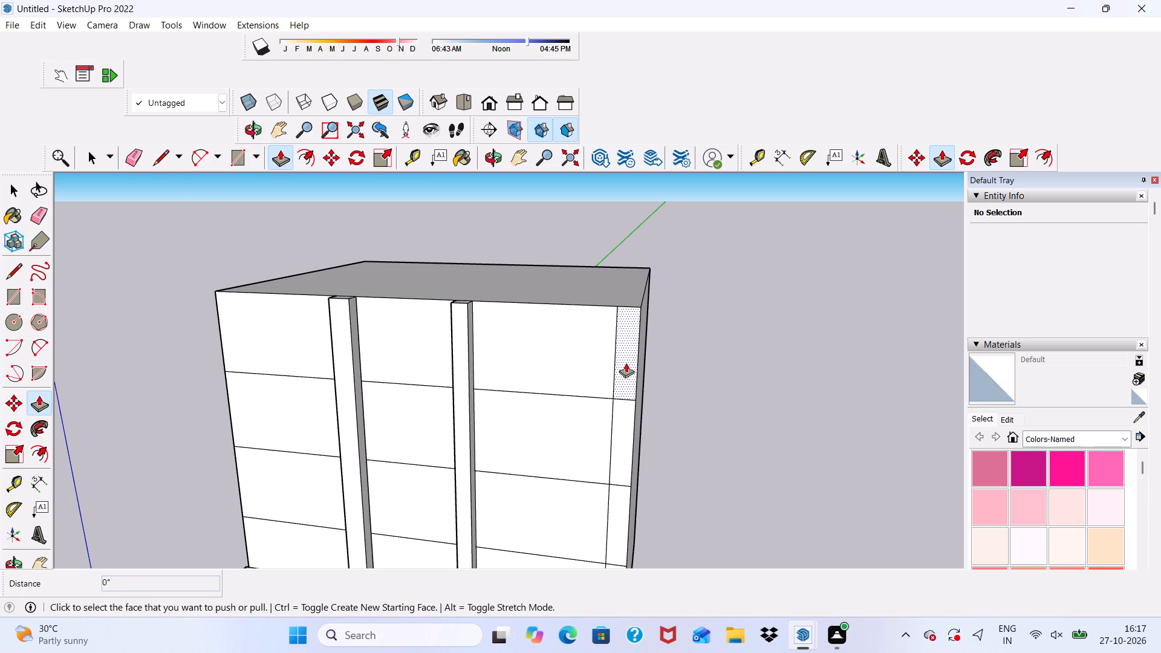
{"action": "left_click", "coordinate": [626, 363]}
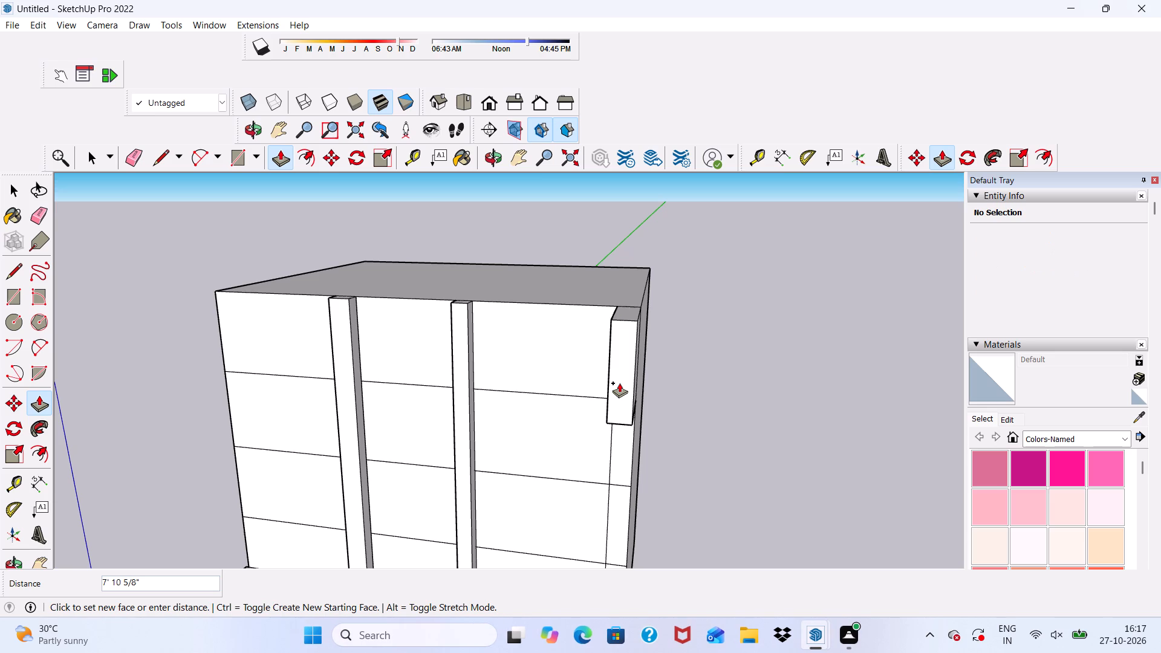
{"action": "key", "text": "1"}
{"action": "key", "text": "apostrophe"}
{"action": "key", "text": "9"}
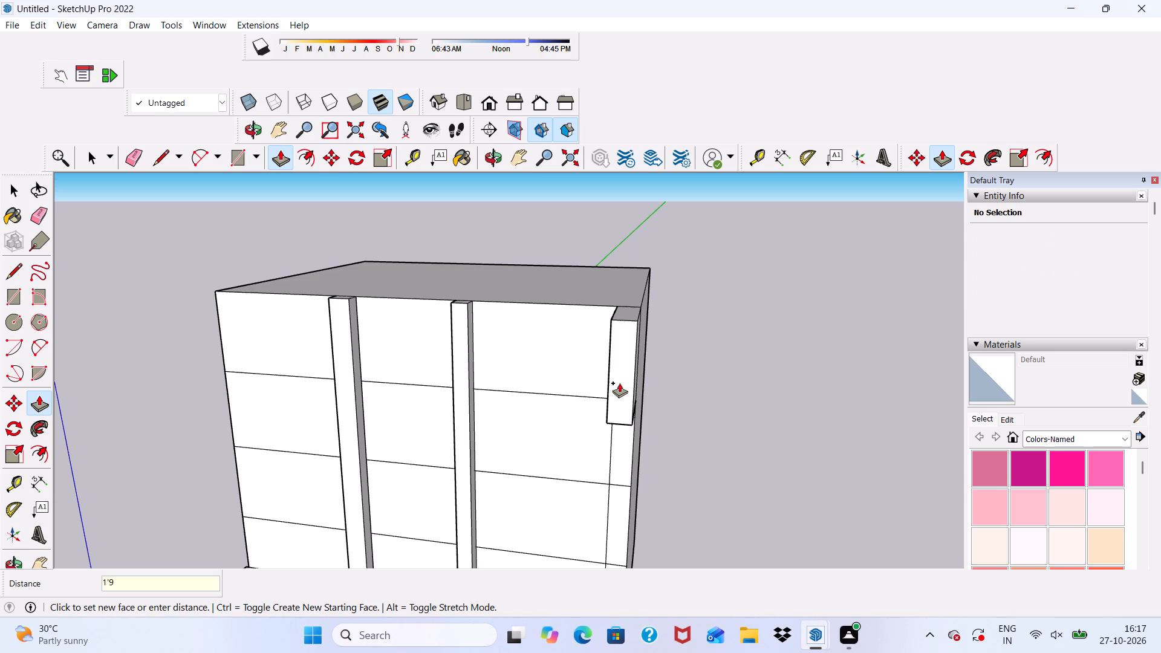
{"action": "key", "text": "shift+quotedbl"}
{"action": "key", "text": "Return"}
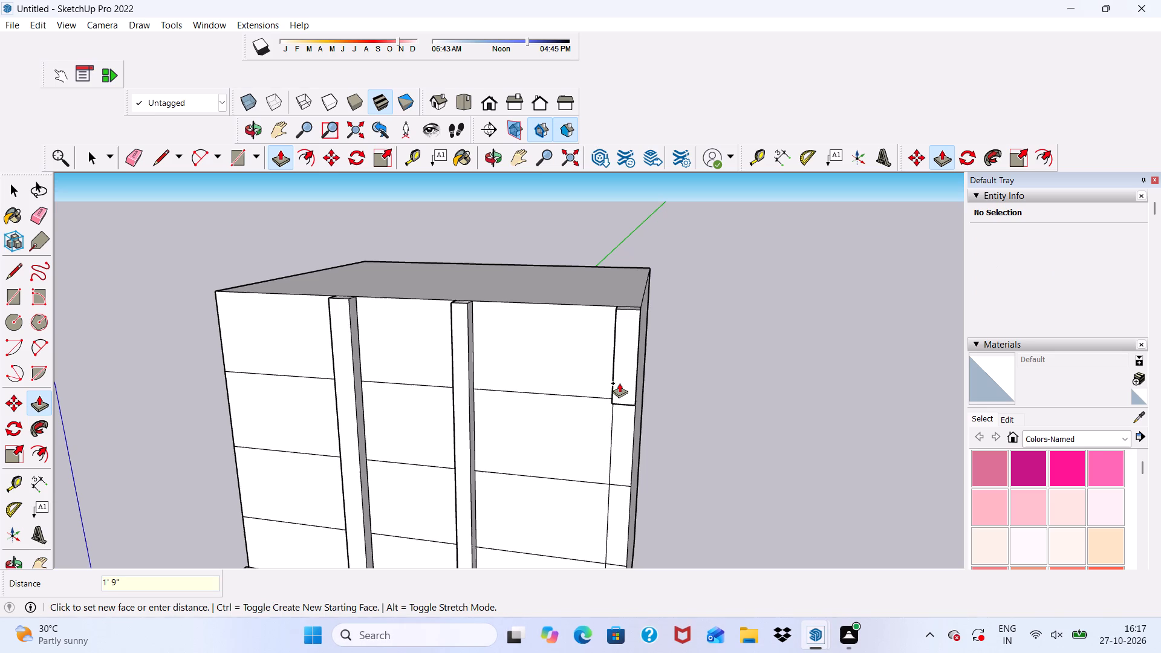
Push/Pull the underside of the right corner projection down about 27' 6 15/16" to the top of the cornice.
{"action": "scroll", "coordinate": [616, 337], "scroll_direction": "down", "scroll_amount": 5}
{"action": "middle_click_drag", "start_coordinate": [618, 382], "coordinate": [671, 207]}
{"action": "scroll", "coordinate": [671, 302], "scroll_direction": "up", "scroll_amount": 6}
{"action": "scroll", "coordinate": [592, 381], "scroll_direction": "up", "scroll_amount": 6}
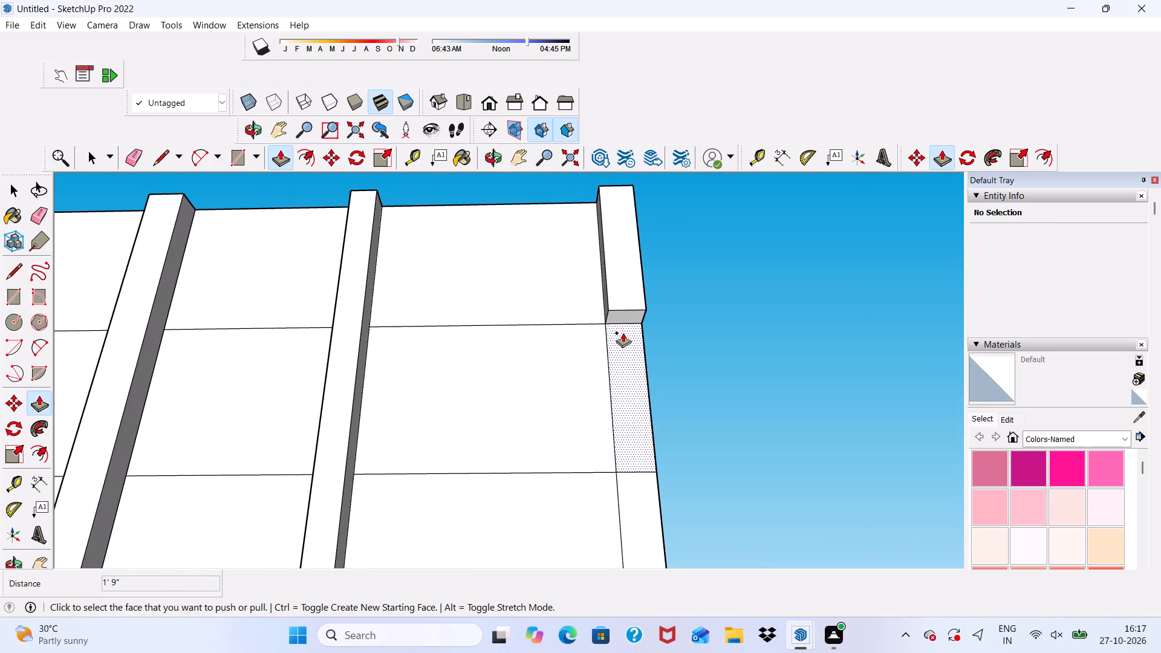
{"action": "left_click", "coordinate": [623, 317]}
{"action": "scroll", "coordinate": [623, 392], "scroll_direction": "down", "scroll_amount": 5}
{"action": "scroll", "coordinate": [633, 260], "scroll_direction": "down", "scroll_amount": 7}
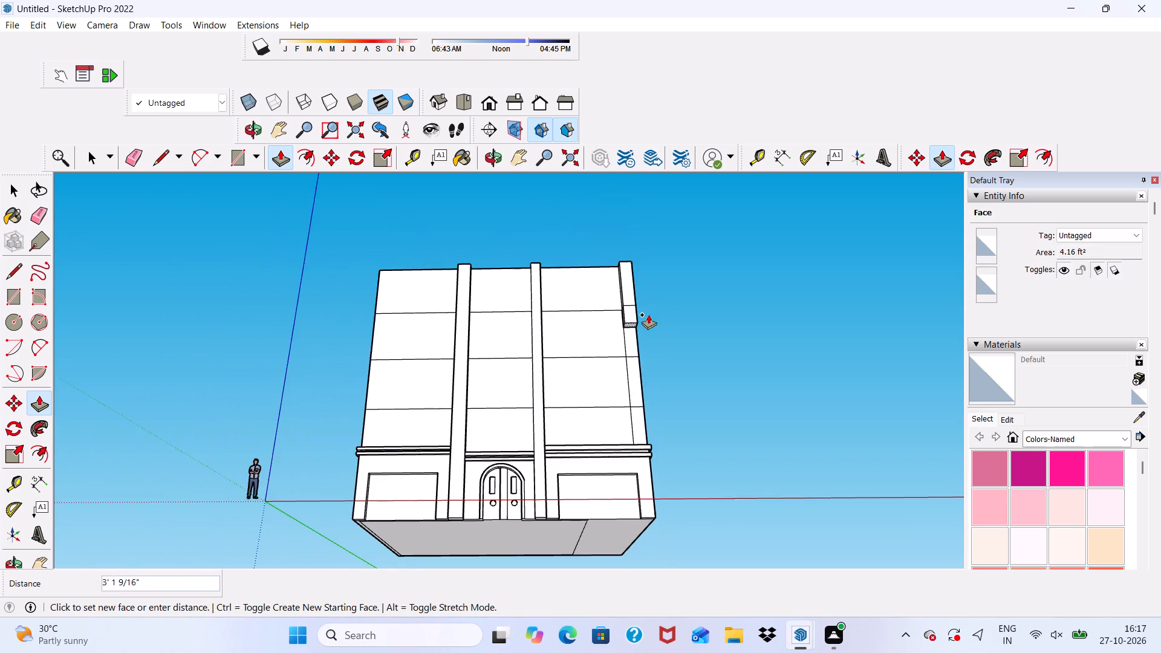
{"action": "scroll", "coordinate": [648, 313], "scroll_direction": "down", "scroll_amount": 3}
{"action": "middle_click_drag", "start_coordinate": [647, 366], "coordinate": [404, 544]}
{"action": "scroll", "coordinate": [621, 435], "scroll_direction": "up", "scroll_amount": 3}
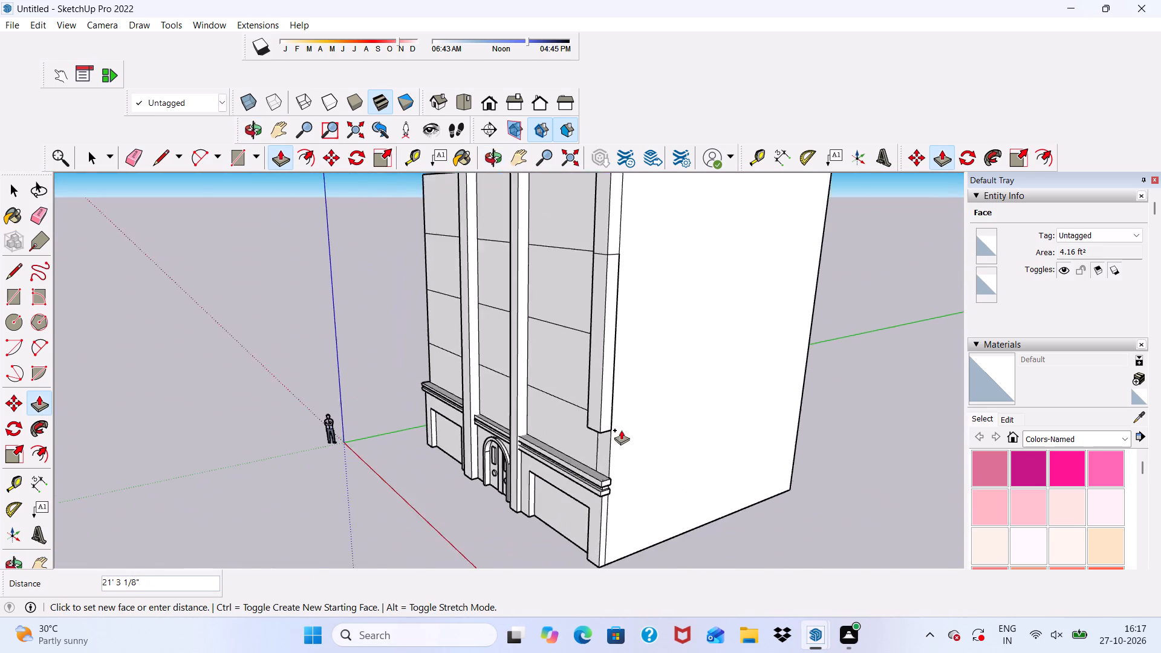
{"action": "scroll", "coordinate": [621, 430], "scroll_direction": "up", "scroll_amount": 7}
{"action": "scroll", "coordinate": [564, 276], "scroll_direction": "down", "scroll_amount": 5}
{"action": "scroll", "coordinate": [603, 398], "scroll_direction": "up", "scroll_amount": 12}
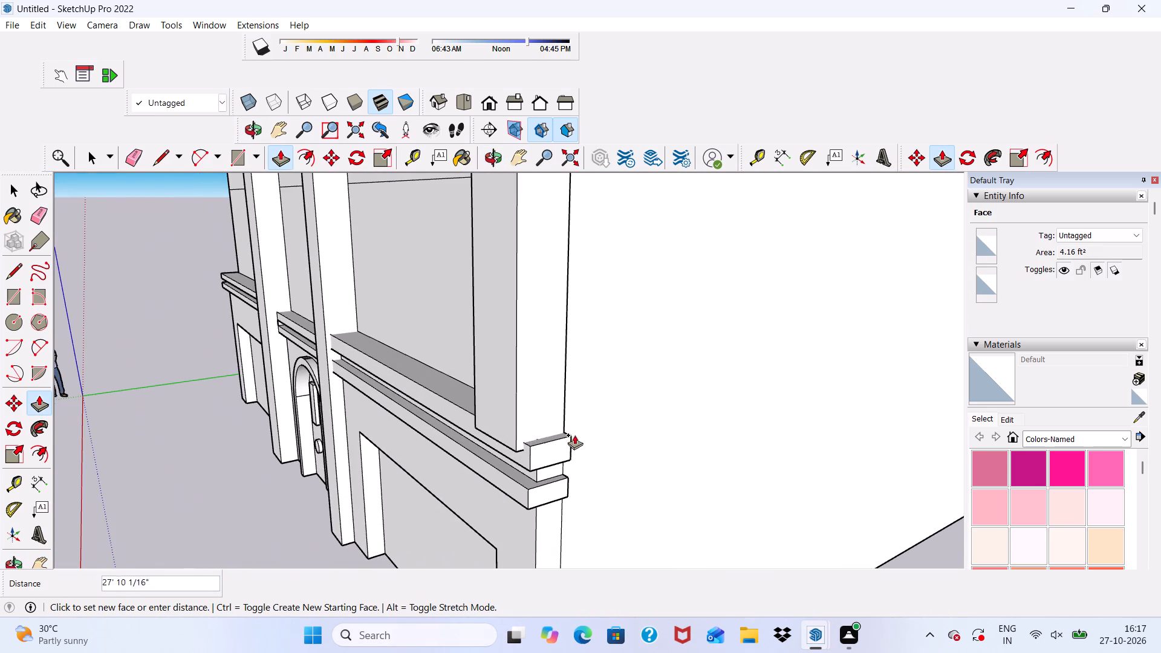
{"action": "scroll", "coordinate": [572, 427], "scroll_direction": "up", "scroll_amount": 4}
{"action": "left_click", "coordinate": [568, 426]}
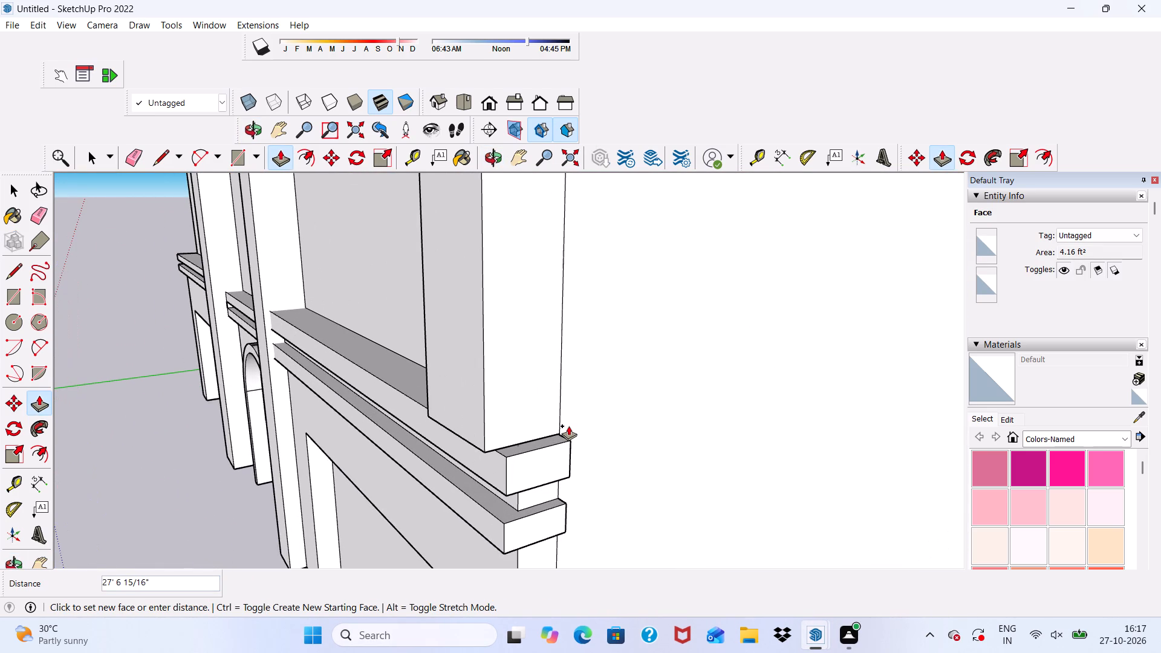
Examine the right corner pillar, the cornice and the ground-floor front from several angles.
{"action": "scroll", "coordinate": [570, 421], "scroll_direction": "down", "scroll_amount": 2}
{"action": "middle_click_drag", "start_coordinate": [570, 421], "coordinate": [779, 308]}
{"action": "scroll", "coordinate": [610, 320], "scroll_direction": "down", "scroll_amount": 5}
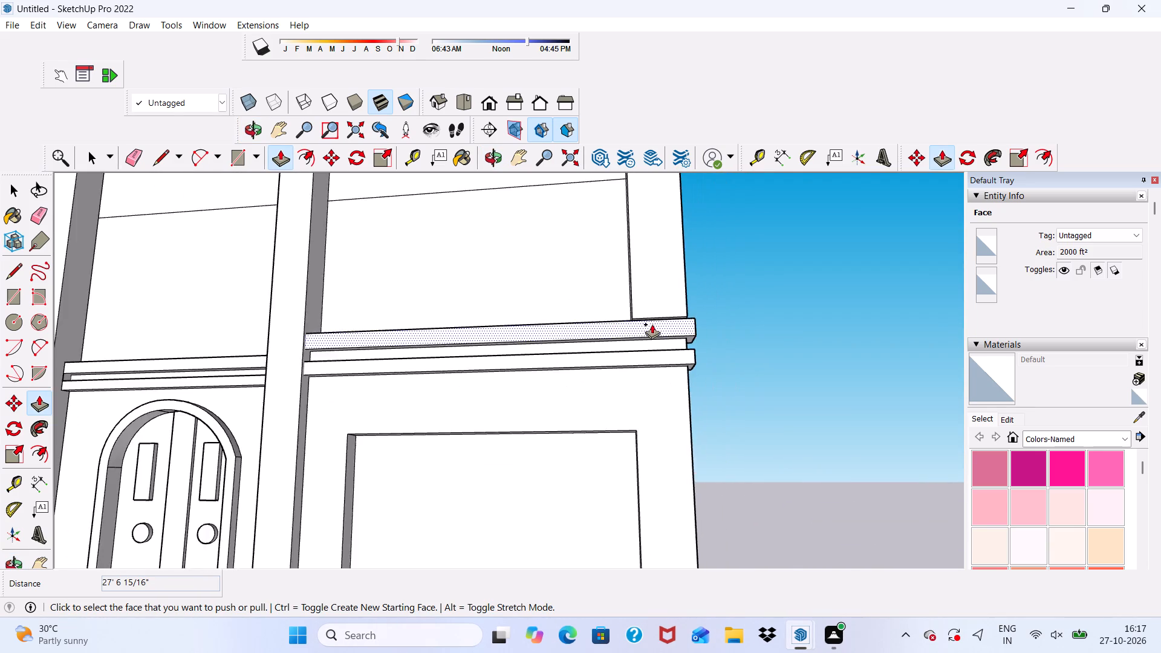
{"action": "scroll", "coordinate": [652, 324], "scroll_direction": "down", "scroll_amount": 13}
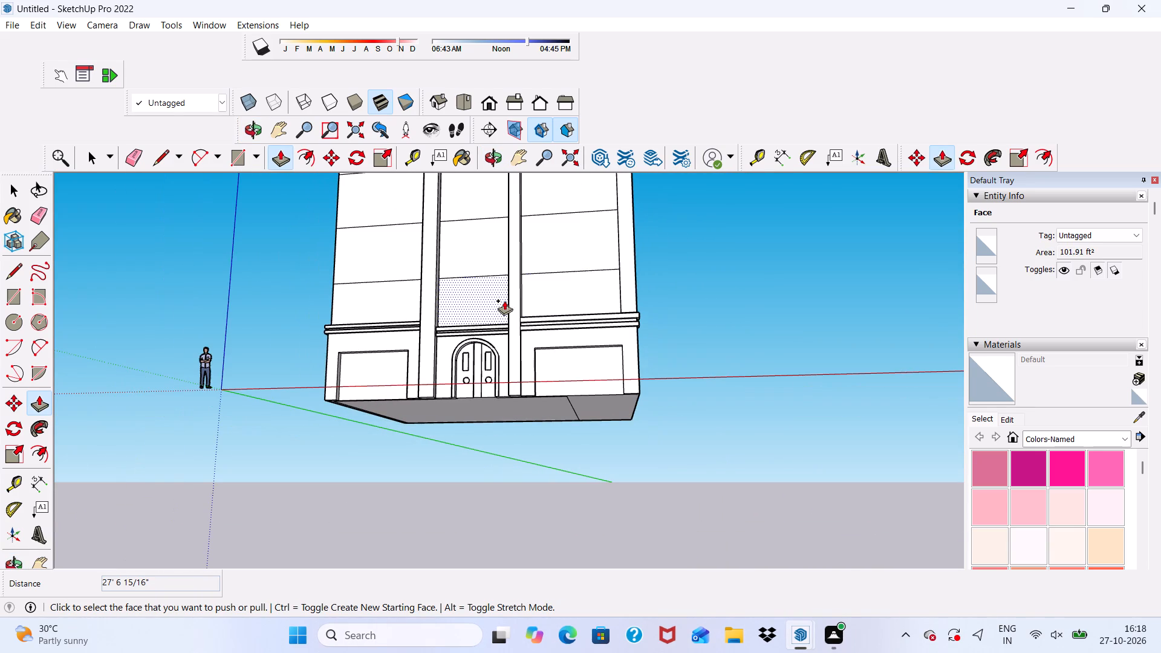
{"action": "scroll", "coordinate": [504, 301], "scroll_direction": "down", "scroll_amount": 1}
{"action": "middle_click_drag", "start_coordinate": [504, 301], "coordinate": [574, 450]}
{"action": "scroll", "coordinate": [544, 404], "scroll_direction": "up", "scroll_amount": 2}
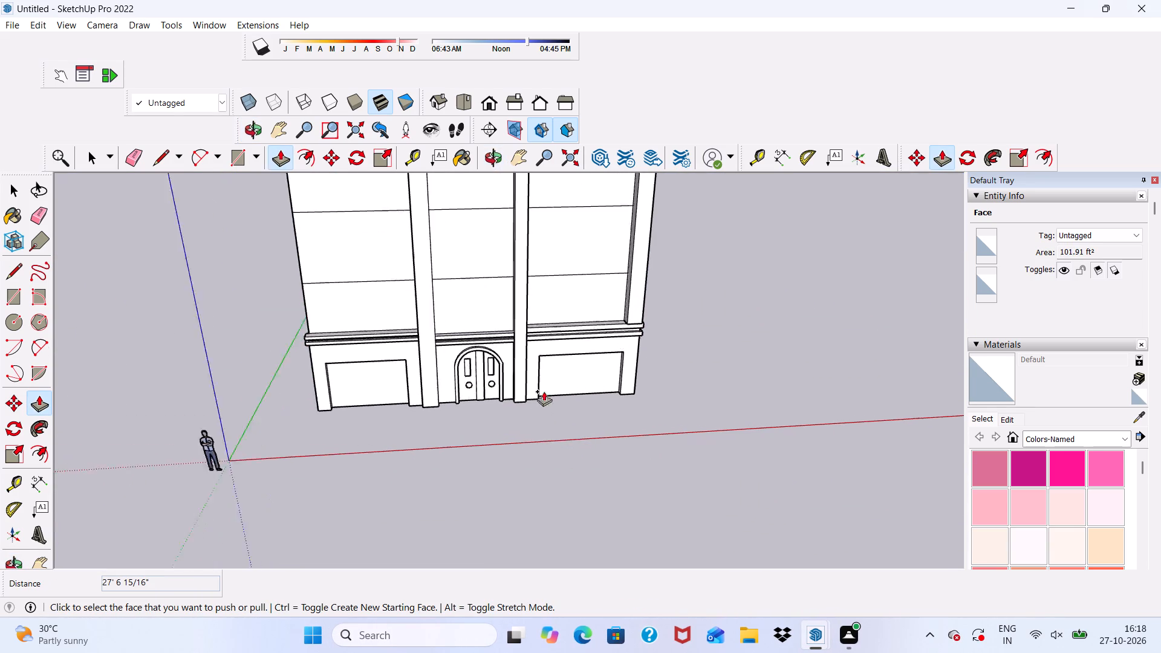
{"action": "scroll", "coordinate": [544, 391], "scroll_direction": "up", "scroll_amount": 4}
{"action": "middle_click_drag", "start_coordinate": [558, 316], "coordinate": [475, 400]}
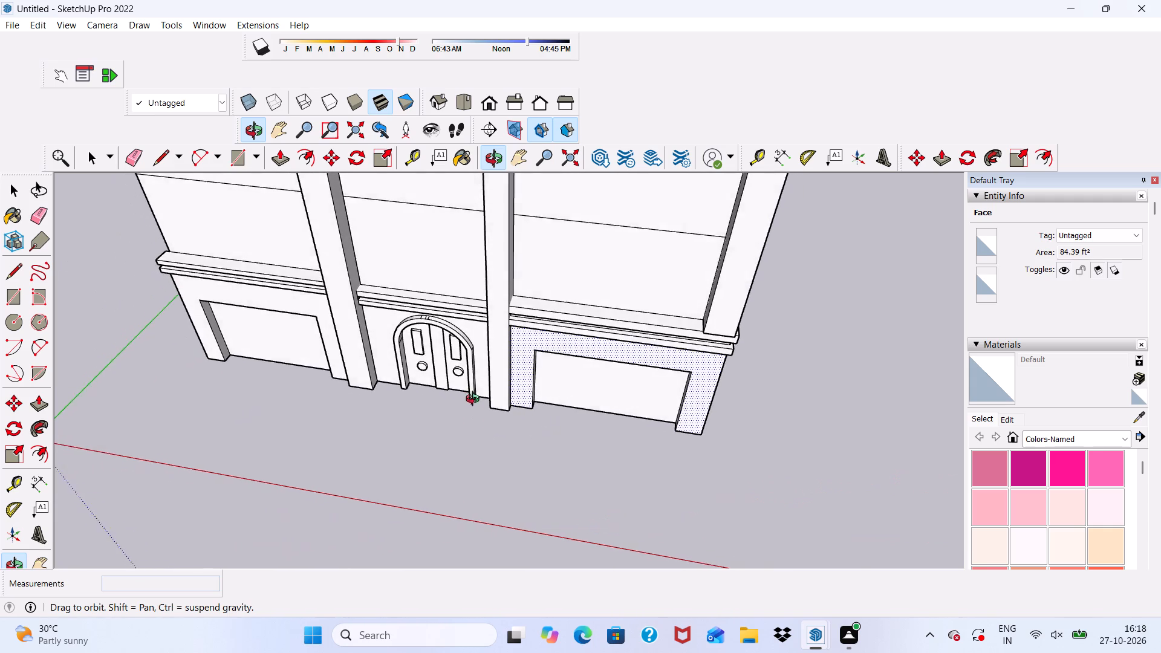
{"action": "middle_click_drag", "start_coordinate": [475, 400], "coordinate": [558, 333]}
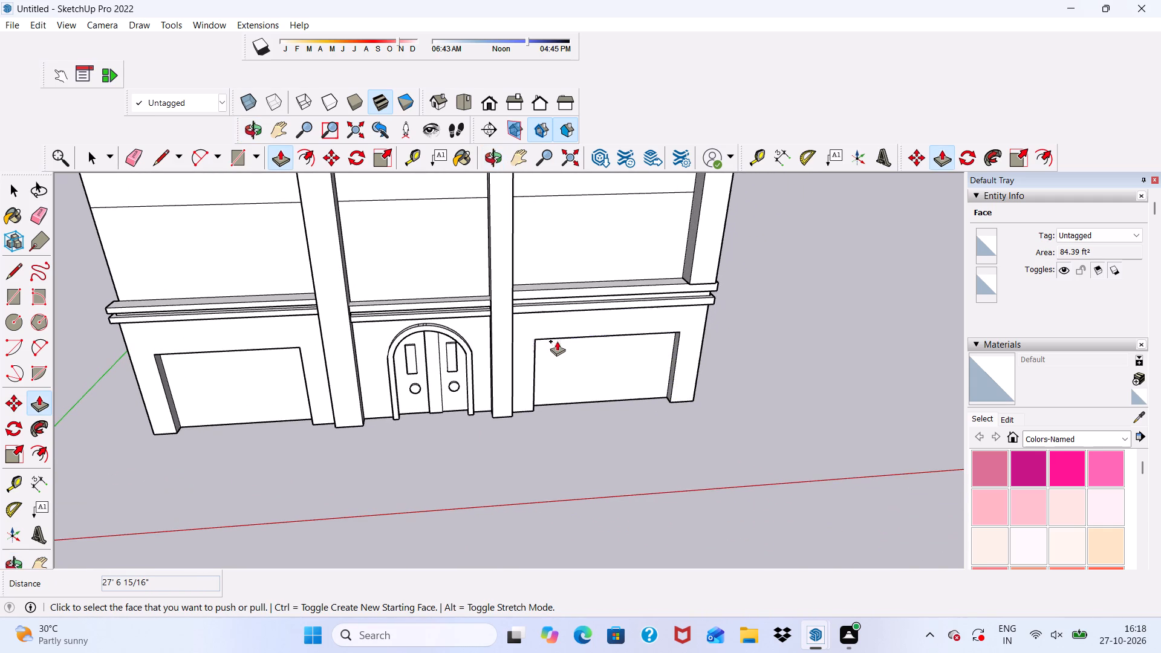
{"action": "middle_click_drag", "start_coordinate": [477, 418], "coordinate": [477, 328]}
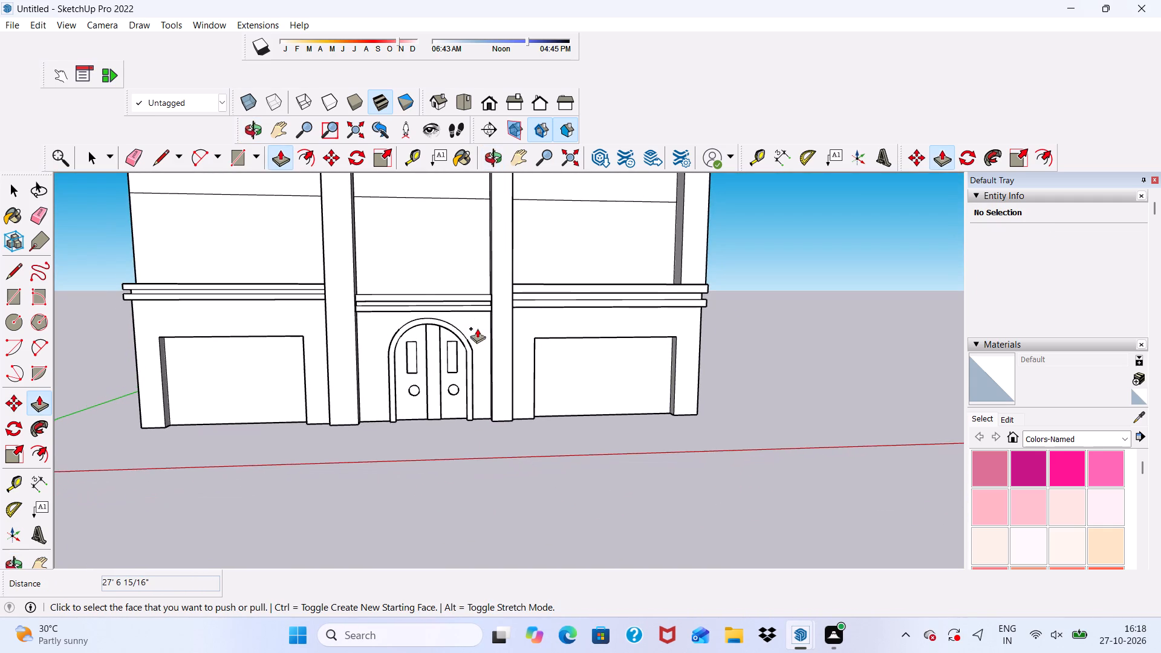
{"action": "scroll", "coordinate": [241, 159], "scroll_direction": "up", "scroll_amount": 1}
Draw a rectangle 37' 7 1/4" tall and about 1' 9" wide along the facade's left corner, from the roof edge to the cornice.
{"action": "left_click", "coordinate": [241, 159]}
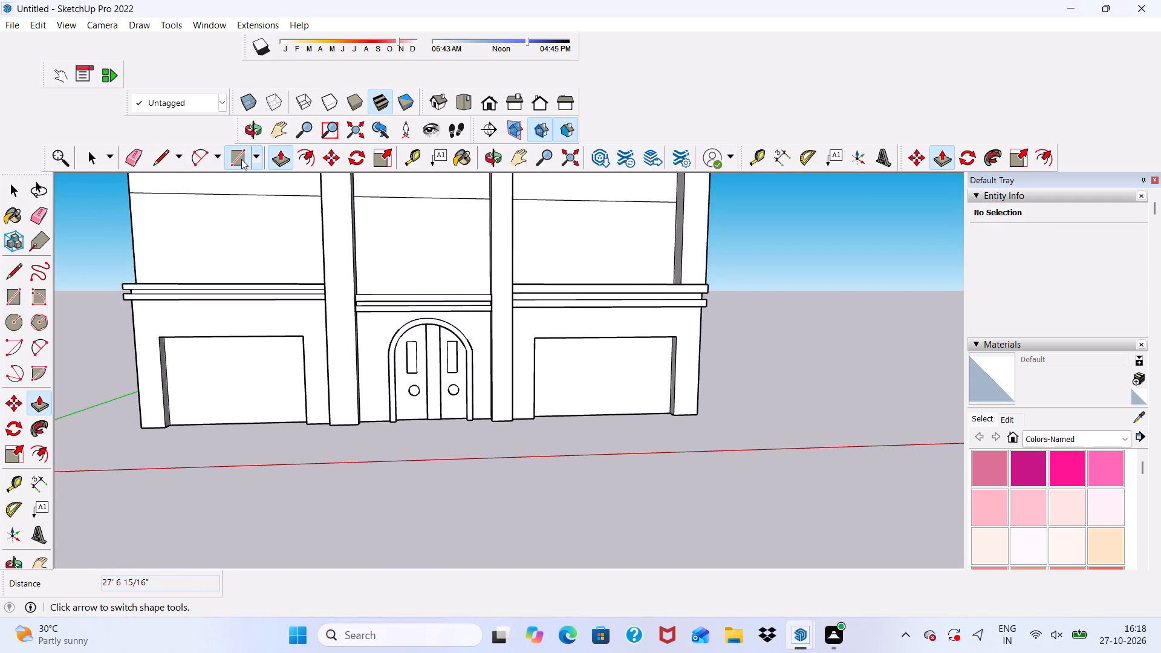
{"action": "scroll", "coordinate": [293, 290], "scroll_direction": "down", "scroll_amount": 13}
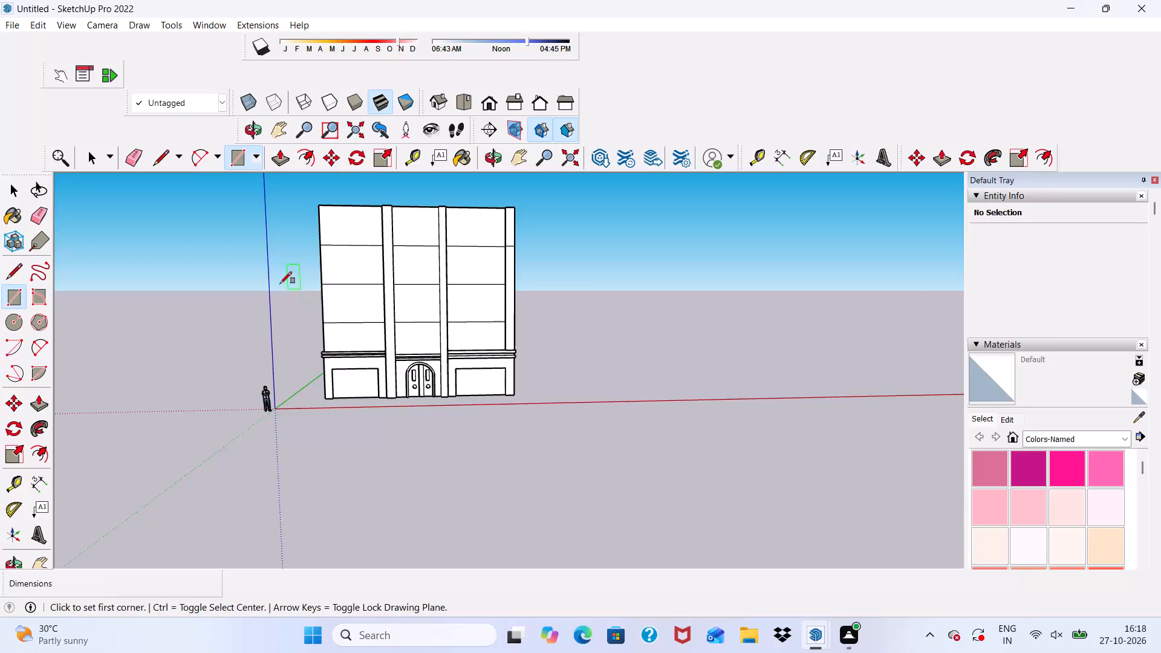
{"action": "scroll", "coordinate": [249, 233], "scroll_direction": "up", "scroll_amount": 5}
{"action": "scroll", "coordinate": [353, 216], "scroll_direction": "up", "scroll_amount": 6}
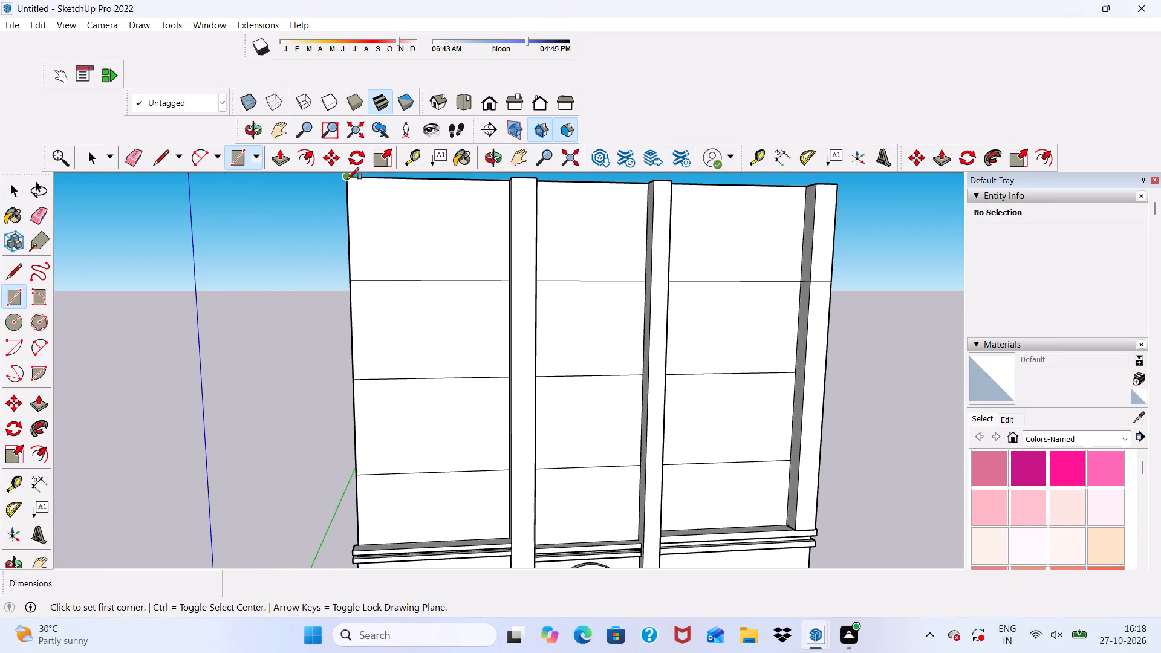
{"action": "left_click", "coordinate": [347, 180]}
{"action": "scroll", "coordinate": [379, 272], "scroll_direction": "down", "scroll_amount": 5}
{"action": "scroll", "coordinate": [400, 450], "scroll_direction": "up", "scroll_amount": 14}
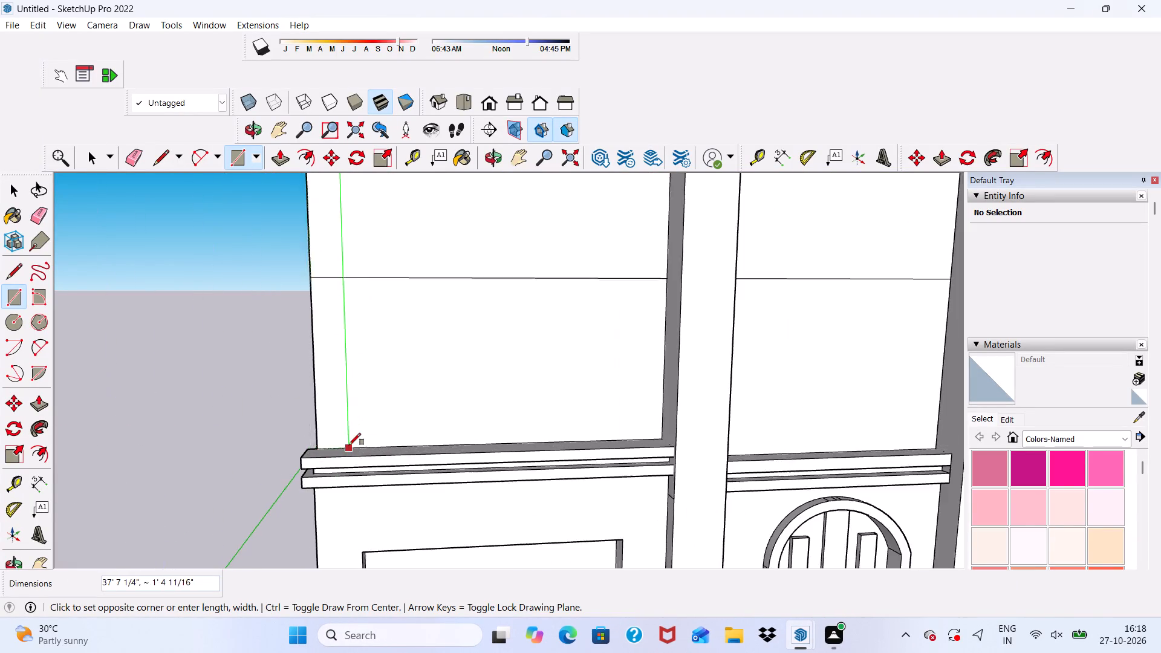
{"action": "scroll", "coordinate": [349, 445], "scroll_direction": "up", "scroll_amount": 3}
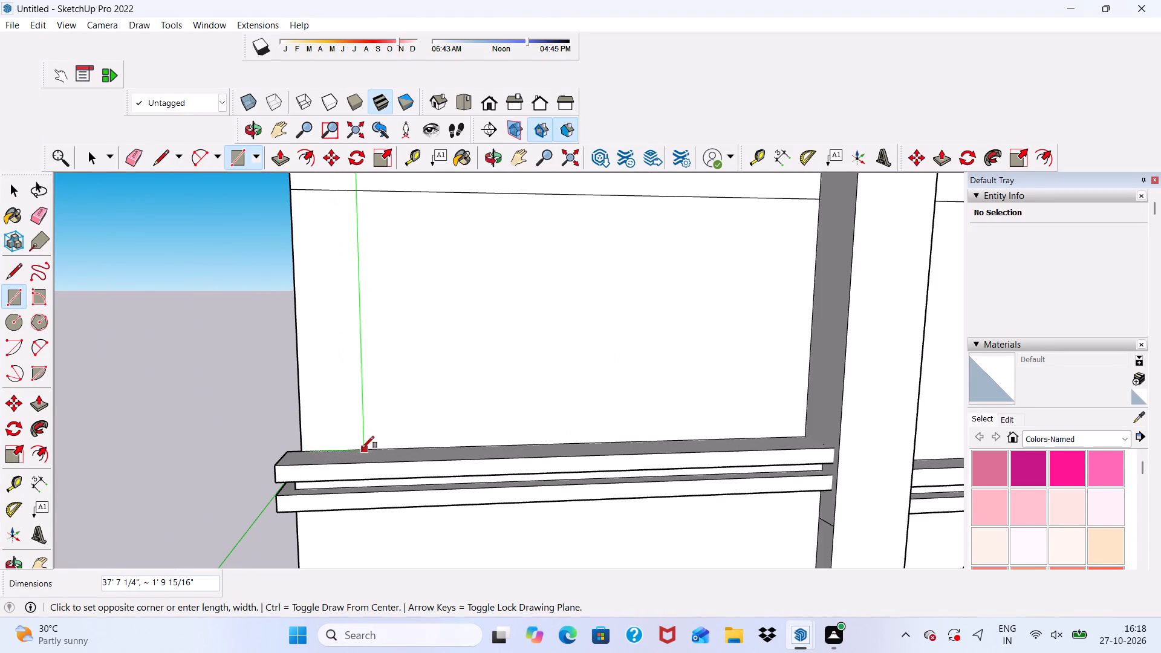
{"action": "left_click", "coordinate": [359, 452]}
Push/Pull the top-storey segment of the left corner strip outward 1' 9".
{"action": "scroll", "coordinate": [359, 452], "scroll_direction": "down", "scroll_amount": 5}
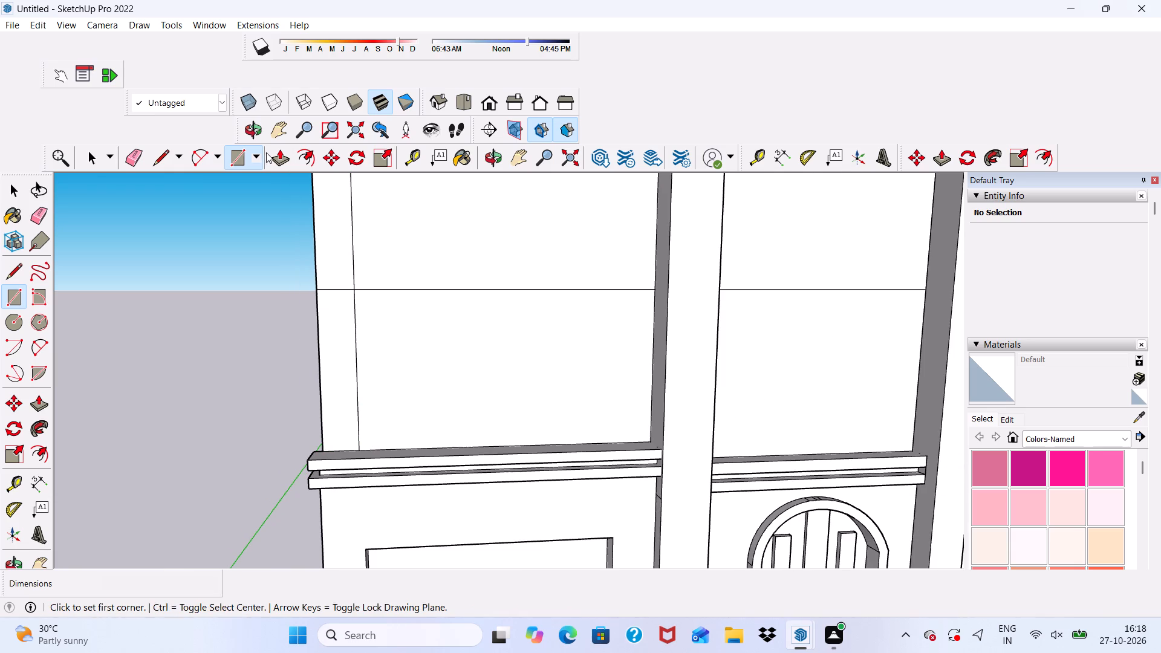
{"action": "left_click", "coordinate": [276, 154]}
{"action": "scroll", "coordinate": [339, 345], "scroll_direction": "down", "scroll_amount": 7}
{"action": "scroll", "coordinate": [383, 424], "scroll_direction": "down", "scroll_amount": 8}
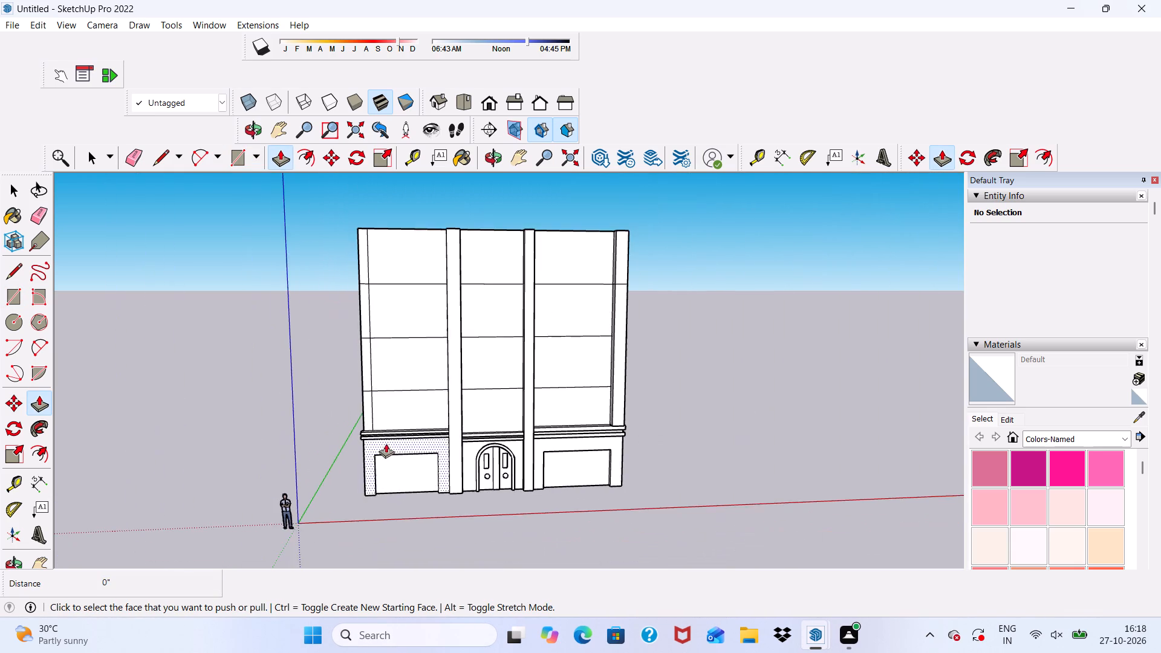
{"action": "scroll", "coordinate": [366, 267], "scroll_direction": "up", "scroll_amount": 9}
{"action": "left_click", "coordinate": [365, 247]}
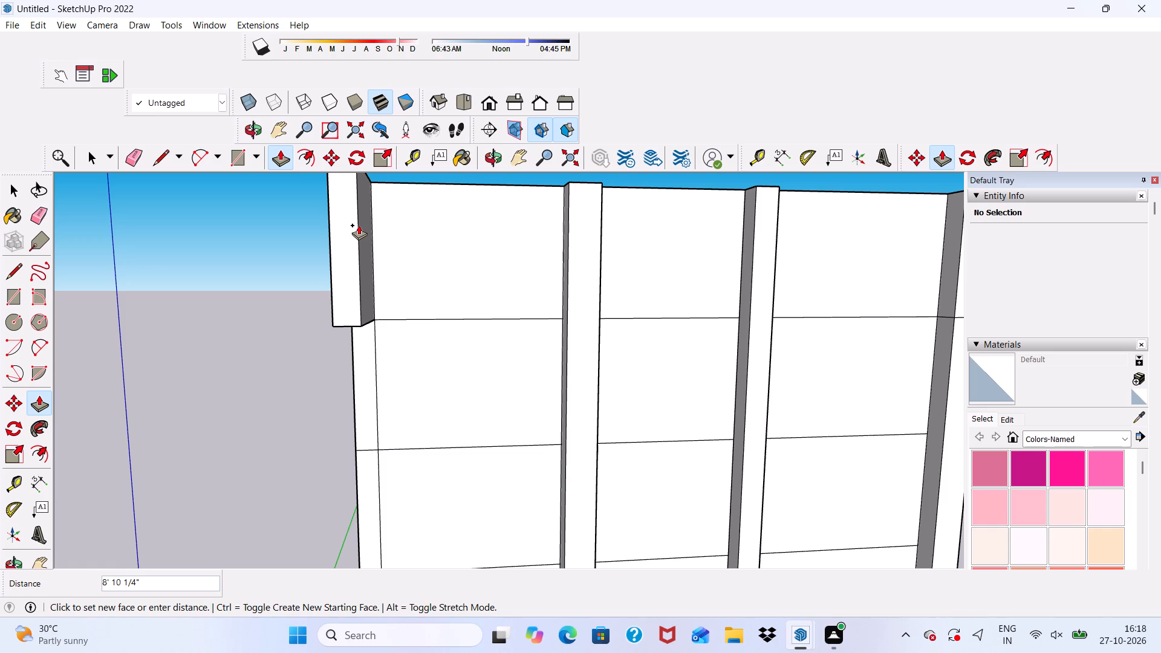
{"action": "type", "text": "1'"}
{"action": "key", "text": "9"}
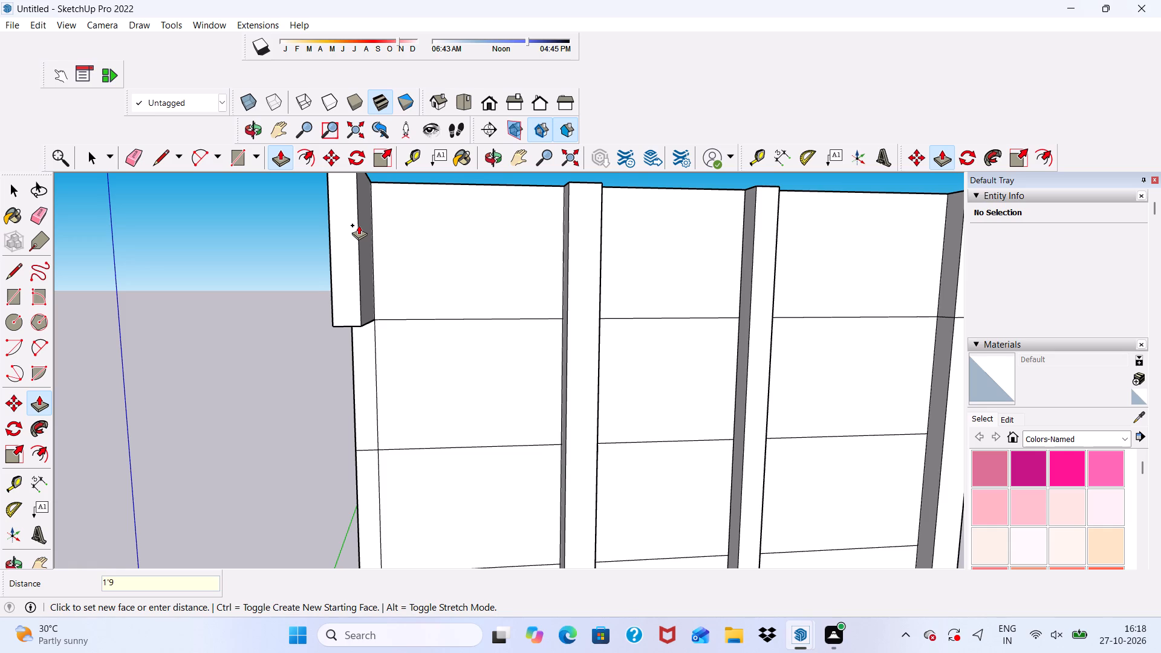
{"action": "key", "text": "shift+quotedbl"}
{"action": "key", "text": "Return"}
Push/Pull the underside of the left corner projection down 27' 7 1/4" to the top of the cornice.
{"action": "scroll", "coordinate": [359, 225], "scroll_direction": "down", "scroll_amount": 3}
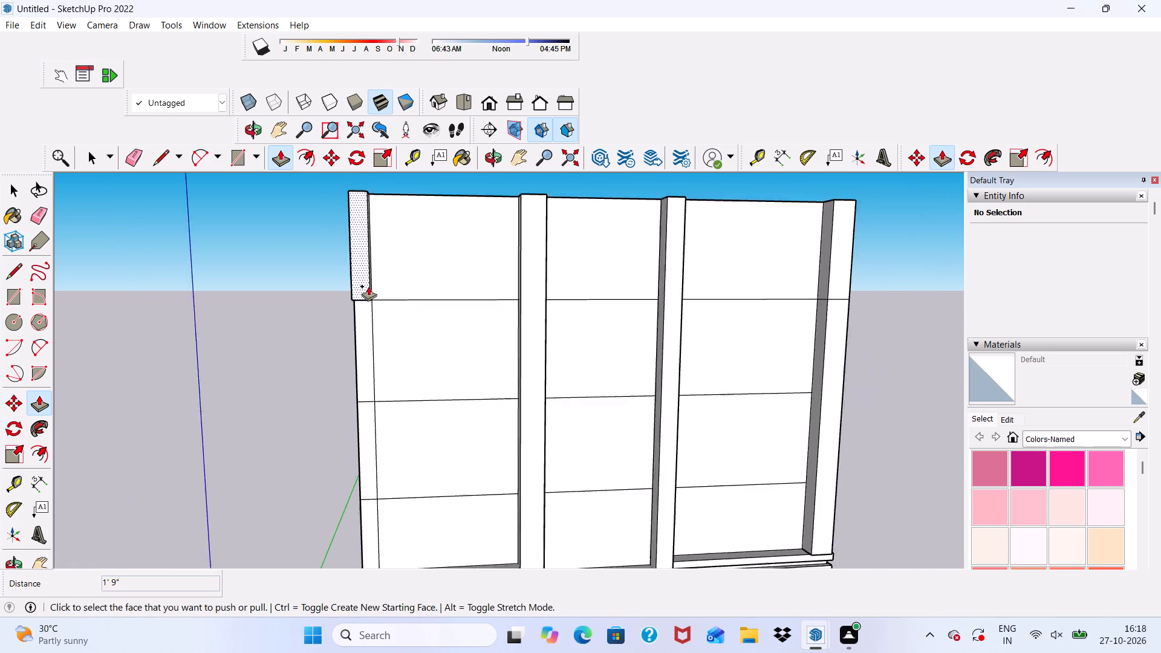
{"action": "scroll", "coordinate": [368, 286], "scroll_direction": "down", "scroll_amount": 3}
{"action": "middle_click_drag", "start_coordinate": [370, 314], "coordinate": [394, 218]}
{"action": "scroll", "coordinate": [380, 328], "scroll_direction": "up", "scroll_amount": 6}
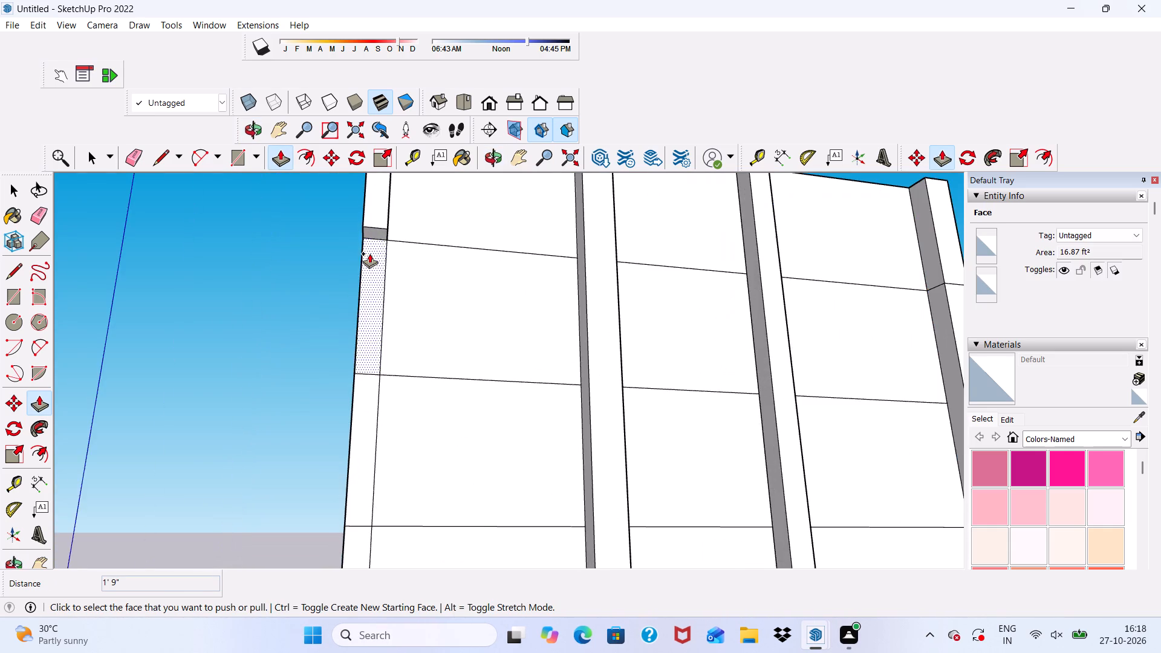
{"action": "scroll", "coordinate": [371, 244], "scroll_direction": "up", "scroll_amount": 3}
{"action": "left_click", "coordinate": [374, 229]}
{"action": "scroll", "coordinate": [374, 266], "scroll_direction": "down", "scroll_amount": 6}
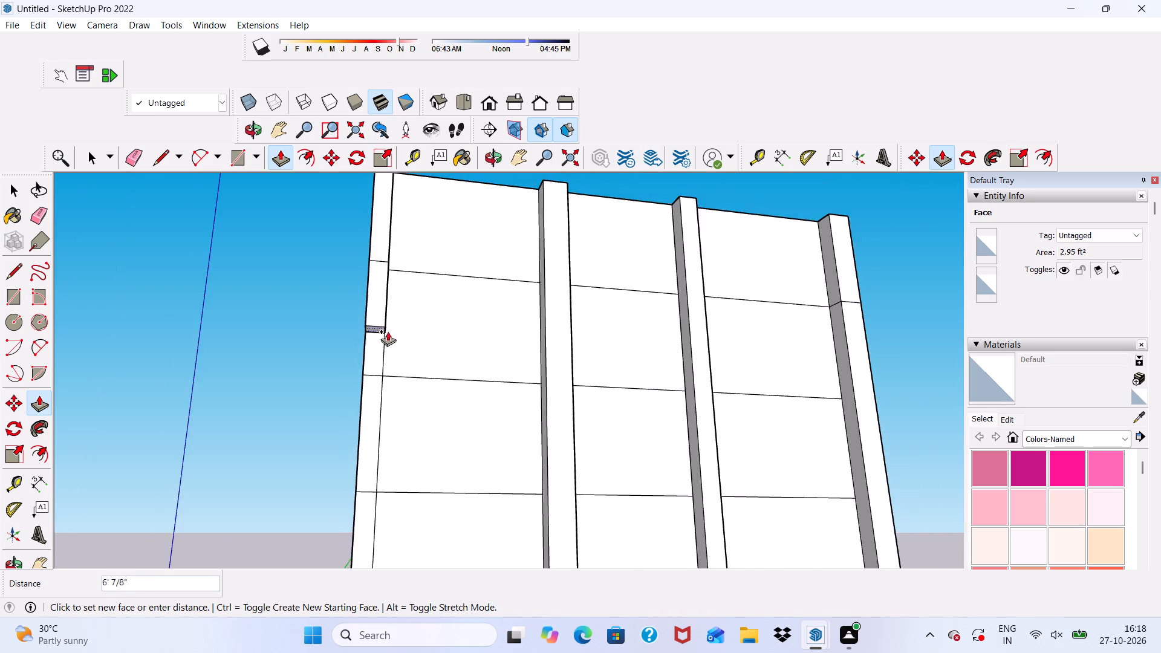
{"action": "scroll", "coordinate": [391, 375], "scroll_direction": "down", "scroll_amount": 10}
{"action": "scroll", "coordinate": [430, 441], "scroll_direction": "up", "scroll_amount": 5}
{"action": "middle_click_drag", "start_coordinate": [415, 439], "coordinate": [586, 574]}
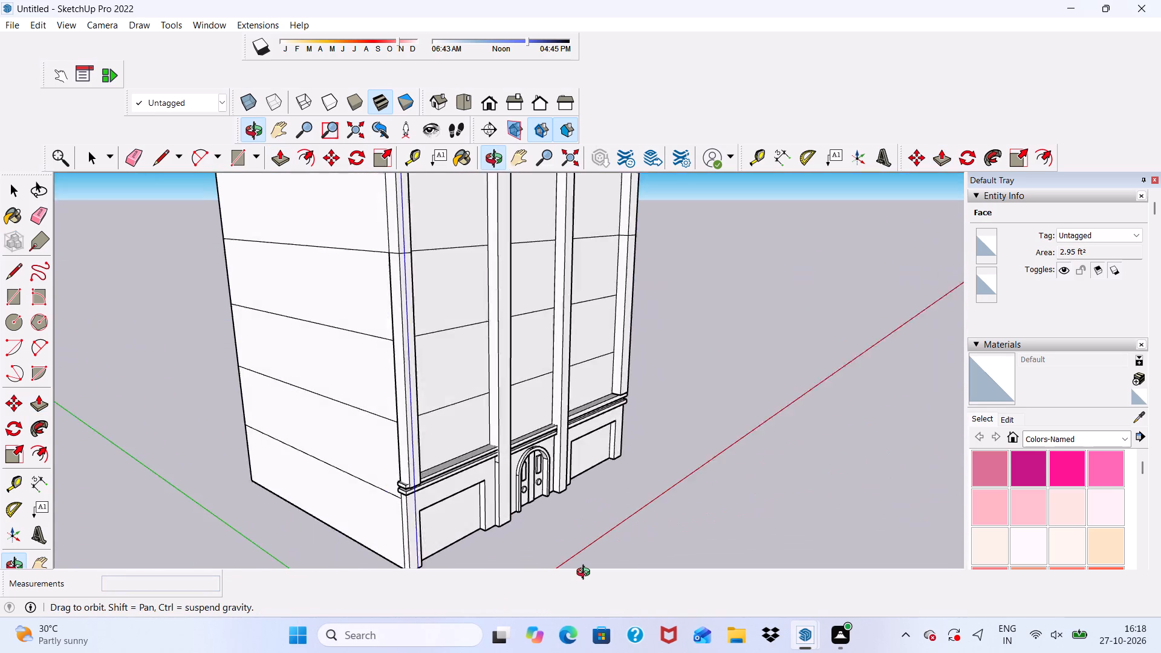
{"action": "middle_click_drag", "start_coordinate": [586, 574], "coordinate": [577, 548]}
{"action": "scroll", "coordinate": [451, 499], "scroll_direction": "up", "scroll_amount": 5}
{"action": "scroll", "coordinate": [416, 451], "scroll_direction": "down", "scroll_amount": 1}
{"action": "scroll", "coordinate": [382, 440], "scroll_direction": "up", "scroll_amount": 12}
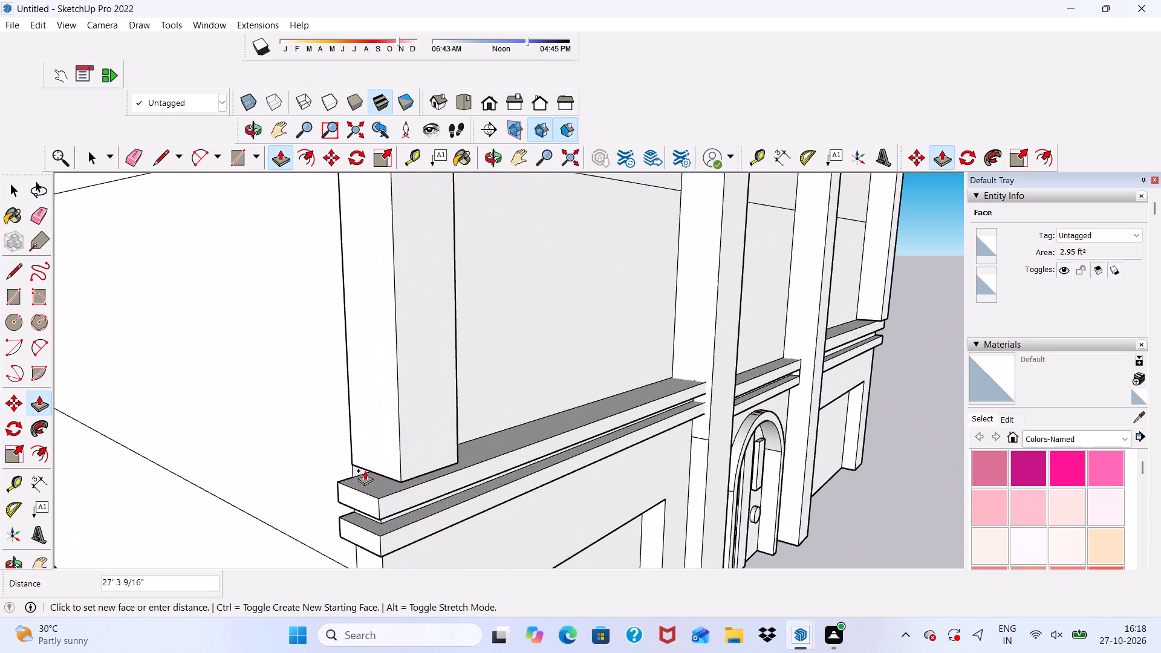
{"action": "scroll", "coordinate": [362, 474], "scroll_direction": "up", "scroll_amount": 4}
{"action": "left_click", "coordinate": [353, 481]}
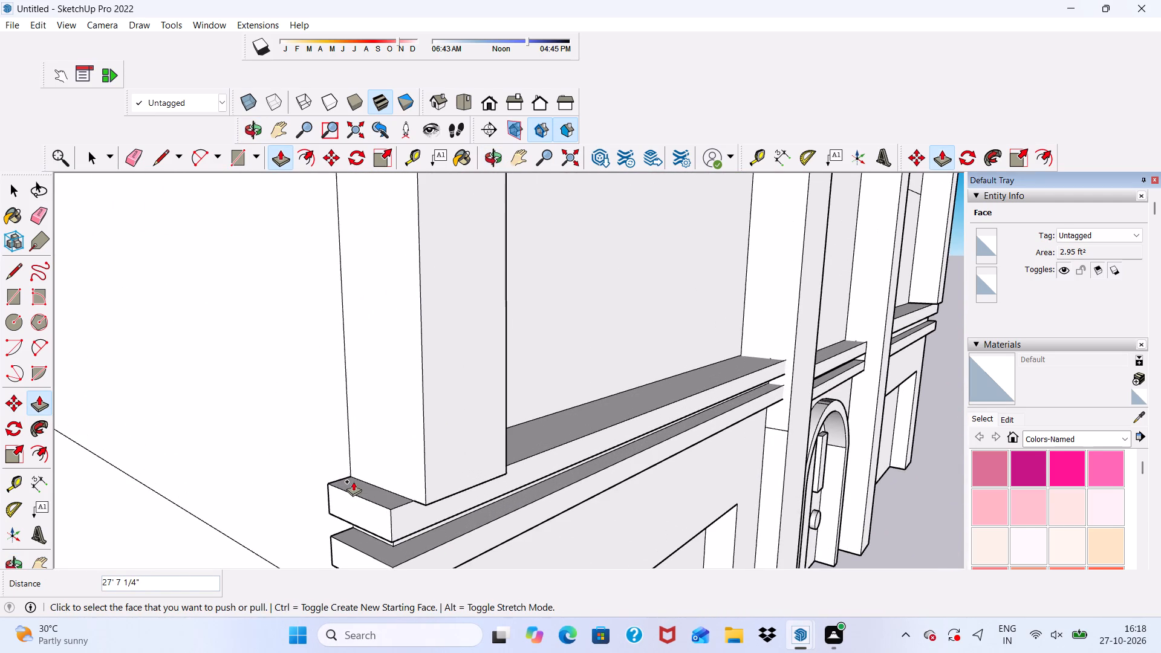
Erase the seam lines below the top storey on the front, inner and outer faces of the left corner pillar.
{"action": "scroll", "coordinate": [353, 480], "scroll_direction": "down", "scroll_amount": 4}
{"action": "middle_click_drag", "start_coordinate": [408, 510], "coordinate": [83, 513]}
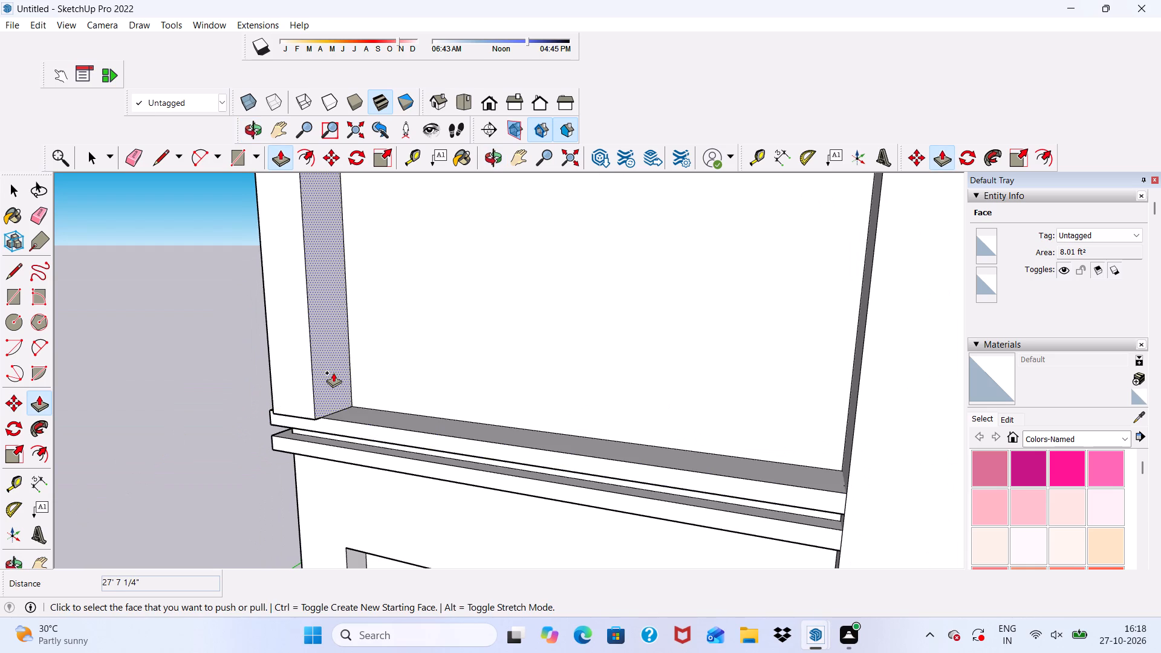
{"action": "scroll", "coordinate": [334, 372], "scroll_direction": "down", "scroll_amount": 20}
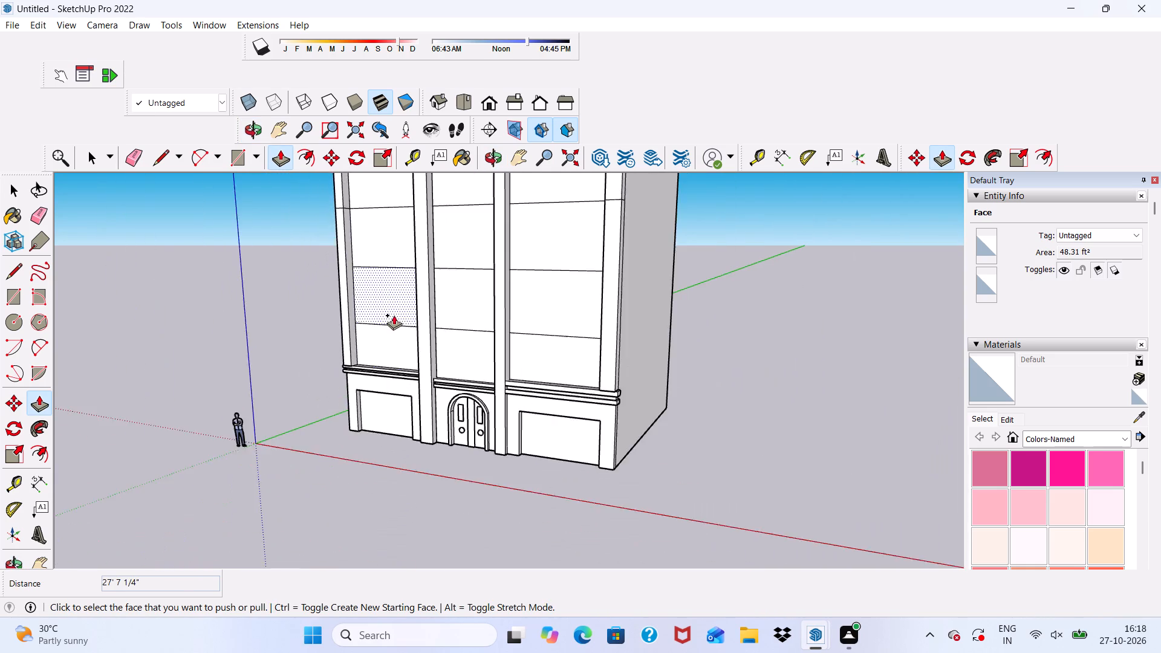
{"action": "scroll", "coordinate": [394, 315], "scroll_direction": "down", "scroll_amount": 4}
{"action": "scroll", "coordinate": [392, 365], "scroll_direction": "down", "scroll_amount": 1}
{"action": "middle_click_drag", "start_coordinate": [392, 365], "coordinate": [527, 299]}
{"action": "scroll", "coordinate": [382, 261], "scroll_direction": "up", "scroll_amount": 5}
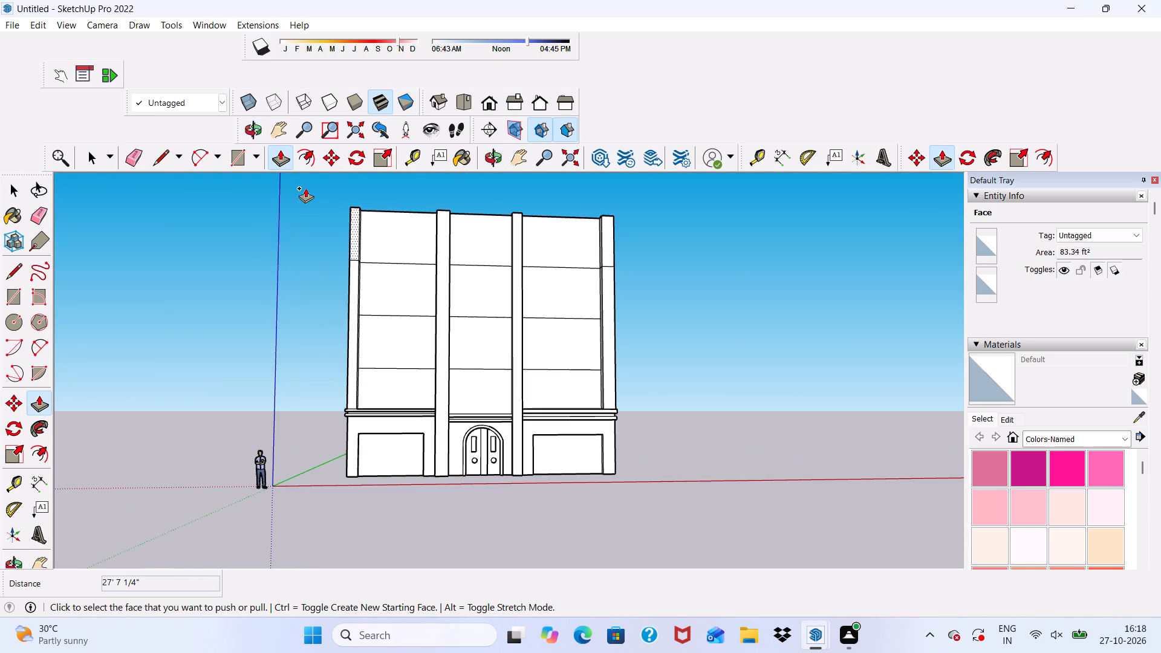
{"action": "scroll", "coordinate": [373, 265], "scroll_direction": "up", "scroll_amount": 3}
{"action": "left_click", "coordinate": [134, 160]}
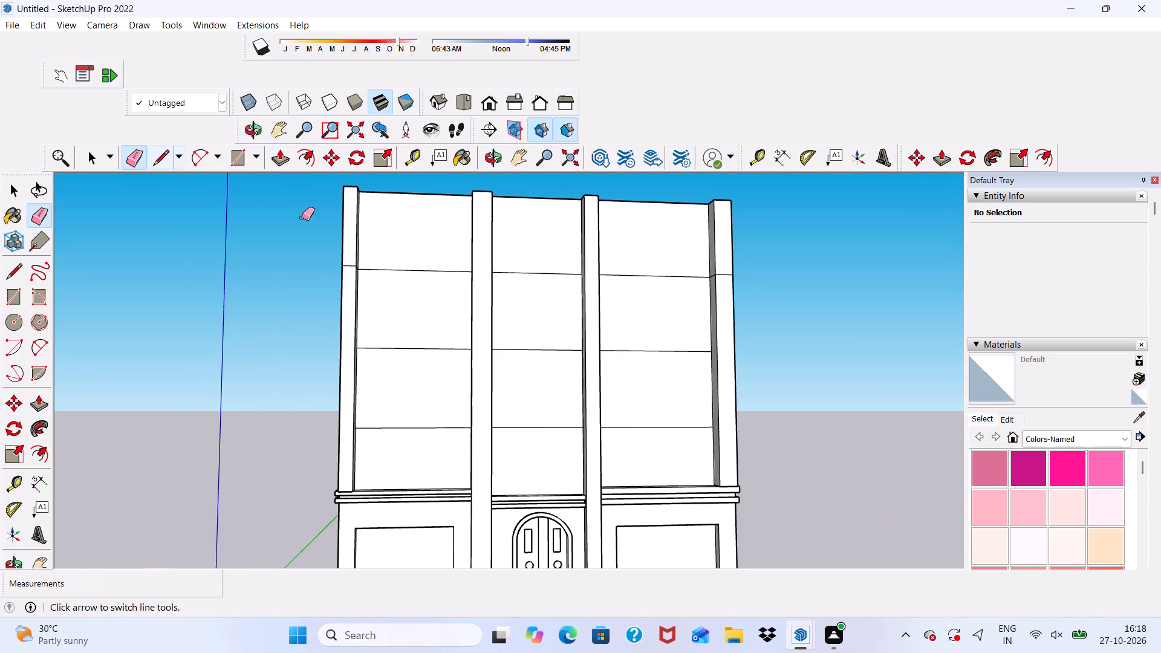
{"action": "scroll", "coordinate": [327, 235], "scroll_direction": "up", "scroll_amount": 4}
{"action": "scroll", "coordinate": [398, 210], "scroll_direction": "up", "scroll_amount": 4}
{"action": "scroll", "coordinate": [355, 311], "scroll_direction": "up", "scroll_amount": 3}
{"action": "left_click_drag", "start_coordinate": [352, 316], "coordinate": [350, 325]}
{"action": "scroll", "coordinate": [380, 335], "scroll_direction": "down", "scroll_amount": 1}
{"action": "middle_click_drag", "start_coordinate": [380, 335], "coordinate": [314, 348]}
{"action": "scroll", "coordinate": [381, 337], "scroll_direction": "up", "scroll_amount": 5}
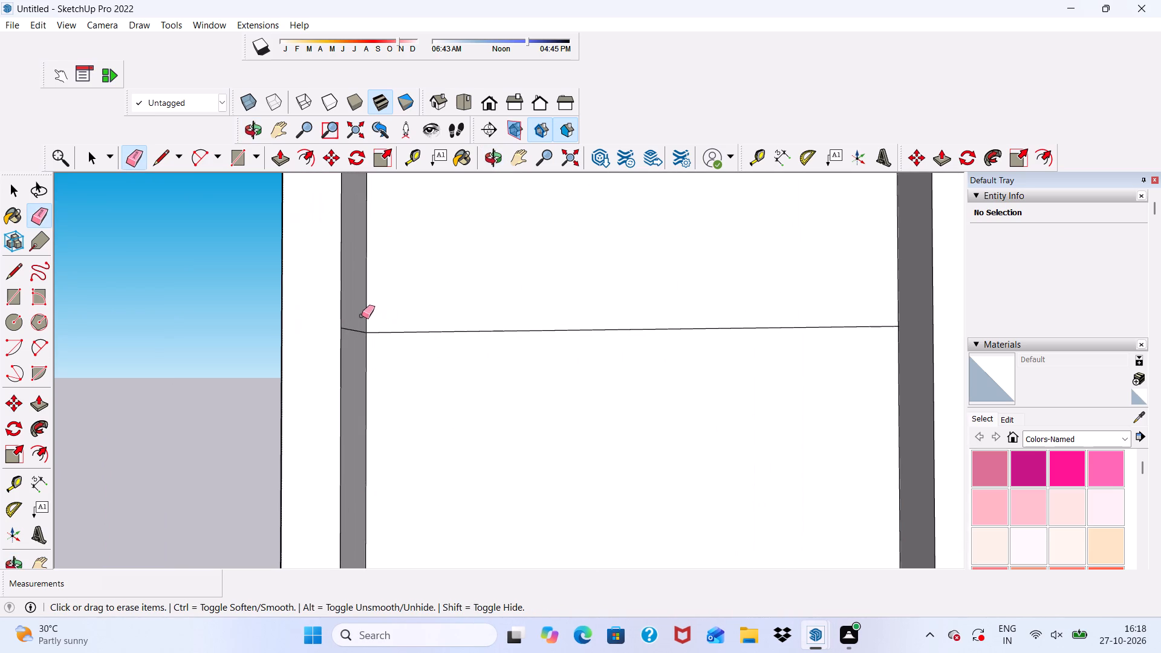
{"action": "left_click", "coordinate": [357, 323]}
{"action": "scroll", "coordinate": [356, 329], "scroll_direction": "down", "scroll_amount": 1}
{"action": "scroll", "coordinate": [356, 329], "scroll_direction": "up", "scroll_amount": 1}
{"action": "left_click_drag", "start_coordinate": [354, 331], "coordinate": [353, 340]}
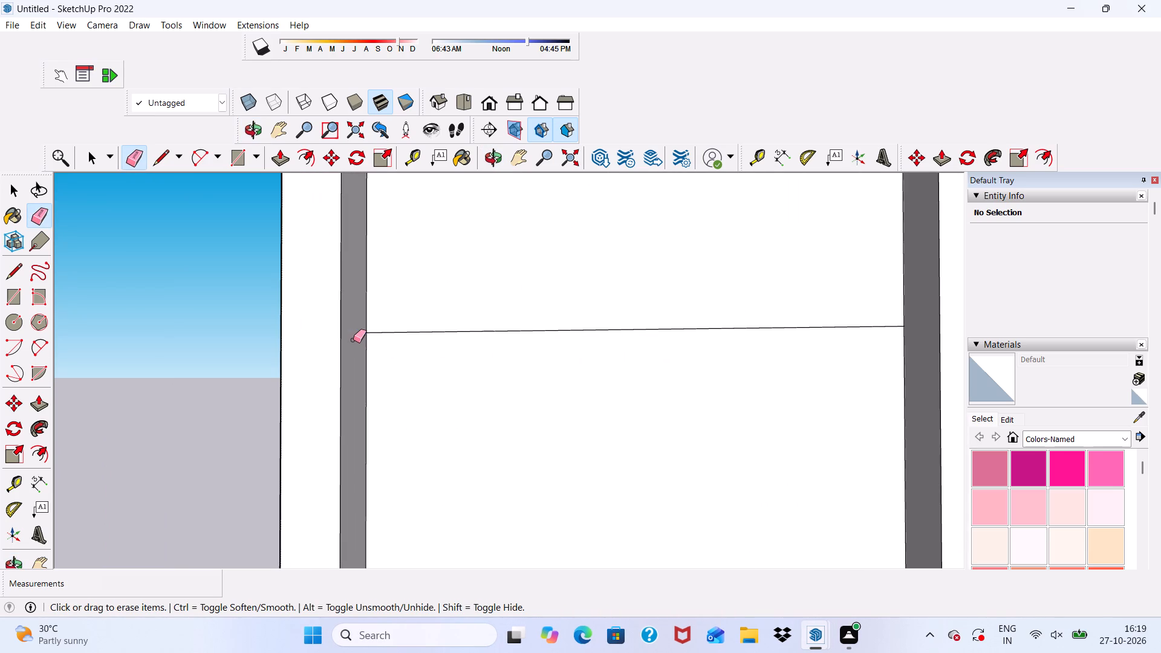
{"action": "middle_click_drag", "start_coordinate": [353, 340], "coordinate": [655, 325]}
{"action": "left_click_drag", "start_coordinate": [412, 290], "coordinate": [412, 305]}
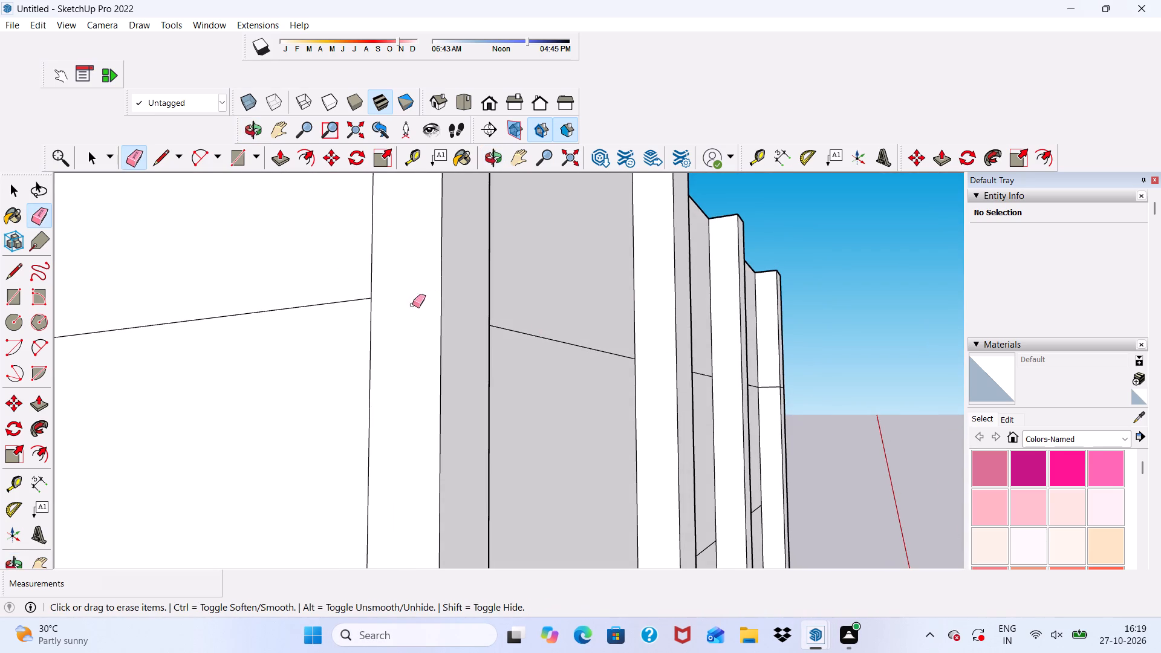
Push/Pull the inner side face of the left corner pillar about 2 1/2" toward the adjoining bay to widen the pillar.
{"action": "left_click", "coordinate": [281, 155]}
{"action": "scroll", "coordinate": [345, 237], "scroll_direction": "down", "scroll_amount": 2}
{"action": "middle_click_drag", "start_coordinate": [396, 268], "coordinate": [382, 268]}
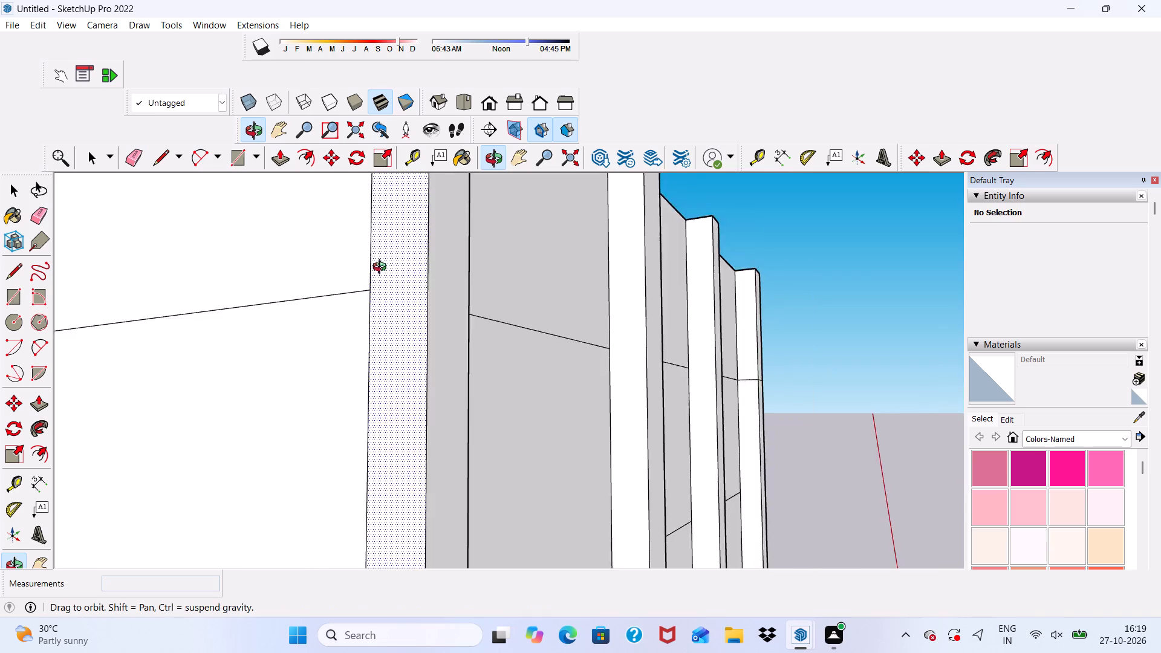
{"action": "middle_click_drag", "start_coordinate": [382, 268], "coordinate": [38, 316]}
{"action": "scroll", "coordinate": [424, 361], "scroll_direction": "up", "scroll_amount": 5}
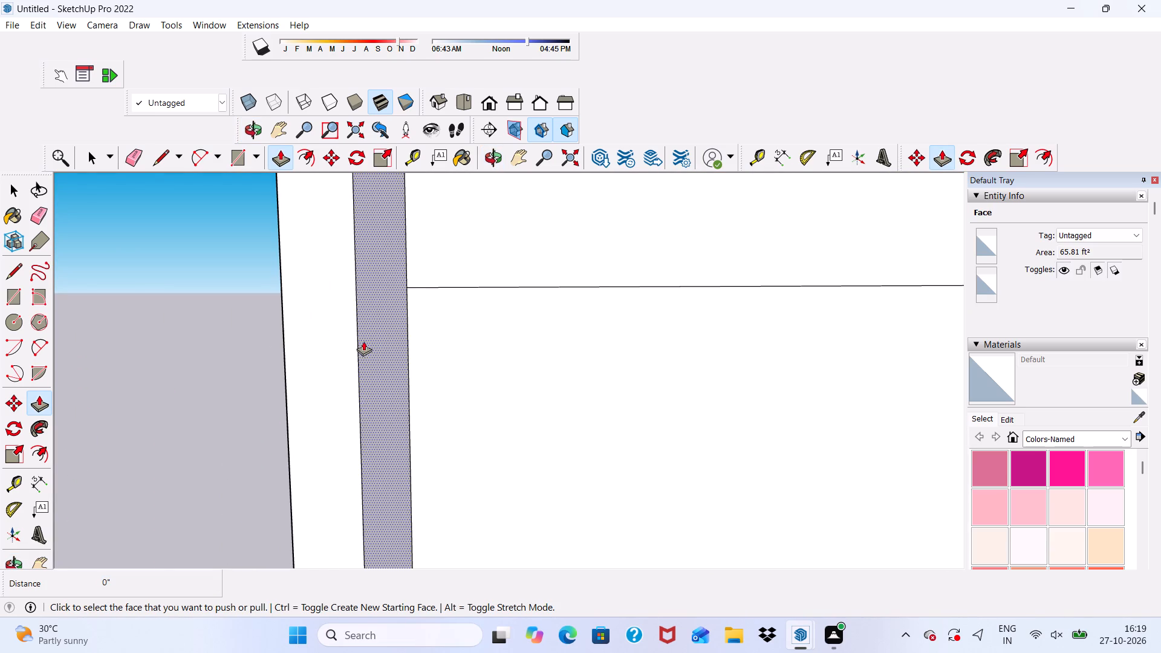
{"action": "left_click", "coordinate": [365, 339]}
{"action": "left_click", "coordinate": [374, 331]}
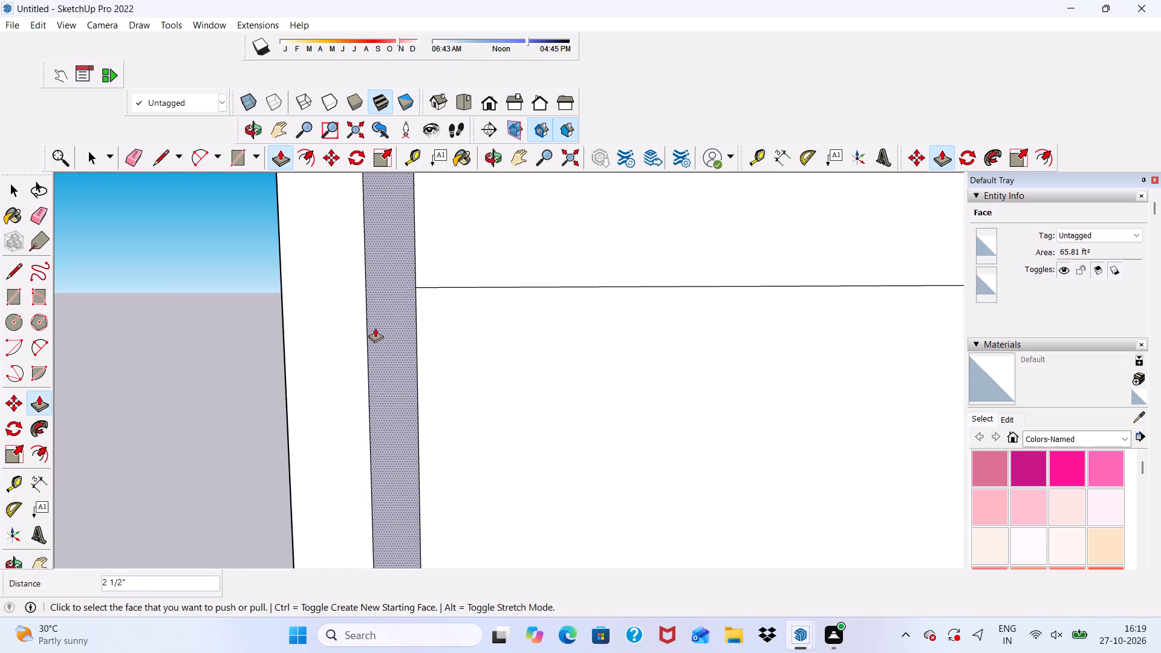
Examine the front facade's corner pillars, upper-storey bays and cornice from several angles.
{"action": "scroll", "coordinate": [371, 326], "scroll_direction": "down", "scroll_amount": 19}
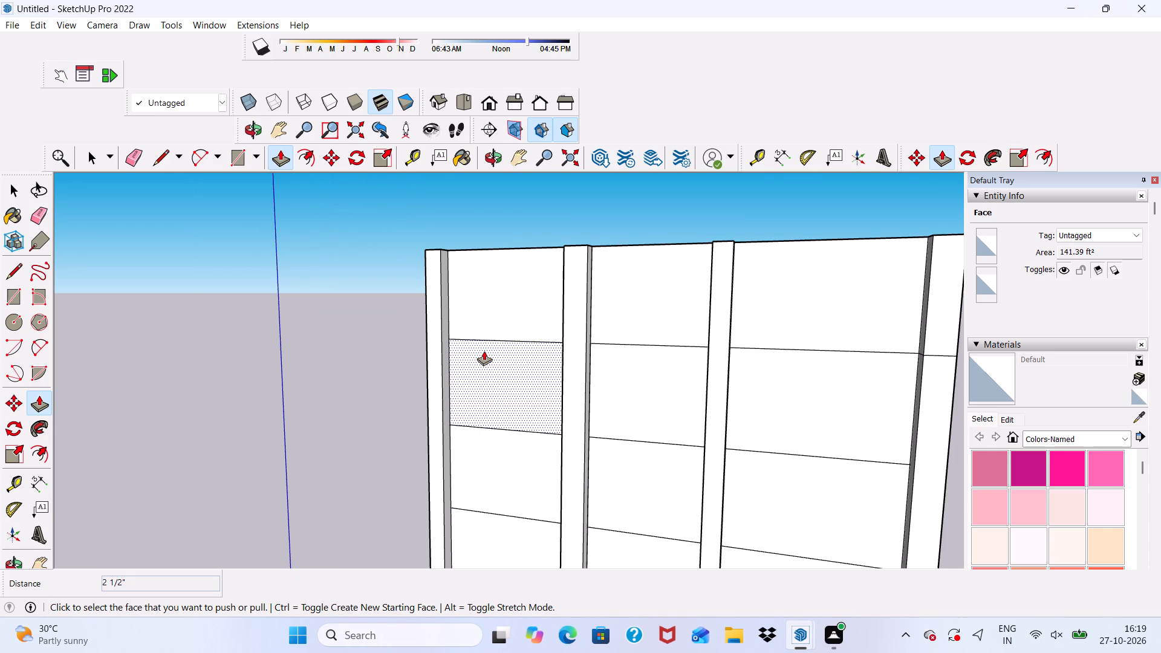
{"action": "scroll", "coordinate": [463, 373], "scroll_direction": "down", "scroll_amount": 6}
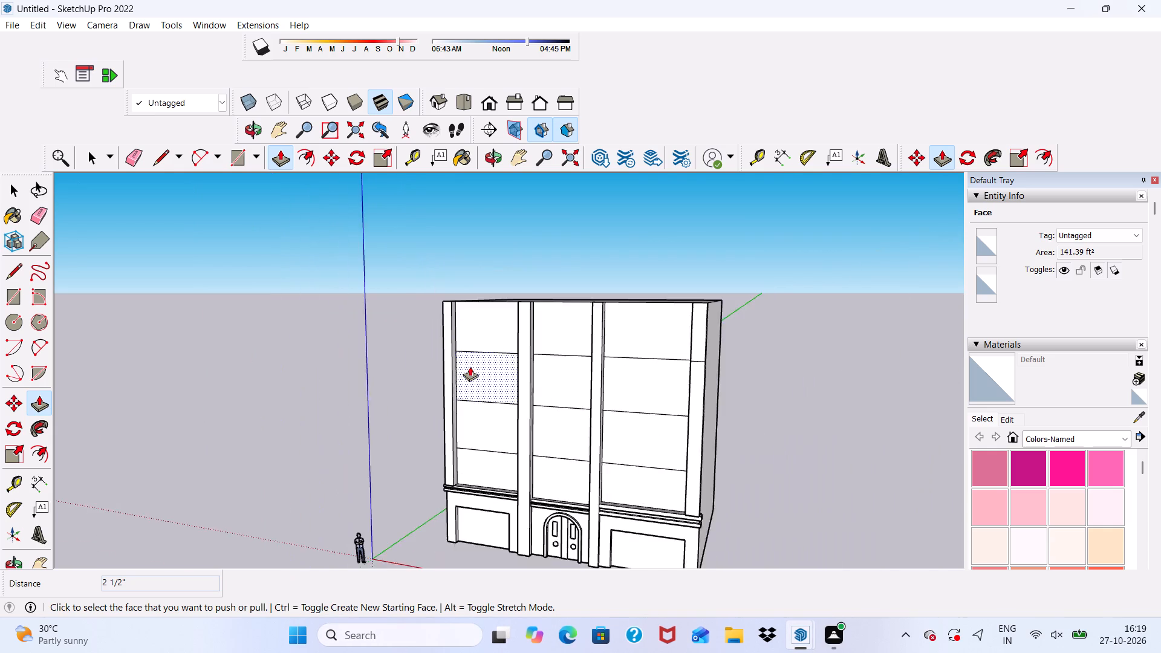
{"action": "middle_click_drag", "start_coordinate": [470, 366], "coordinate": [585, 351]}
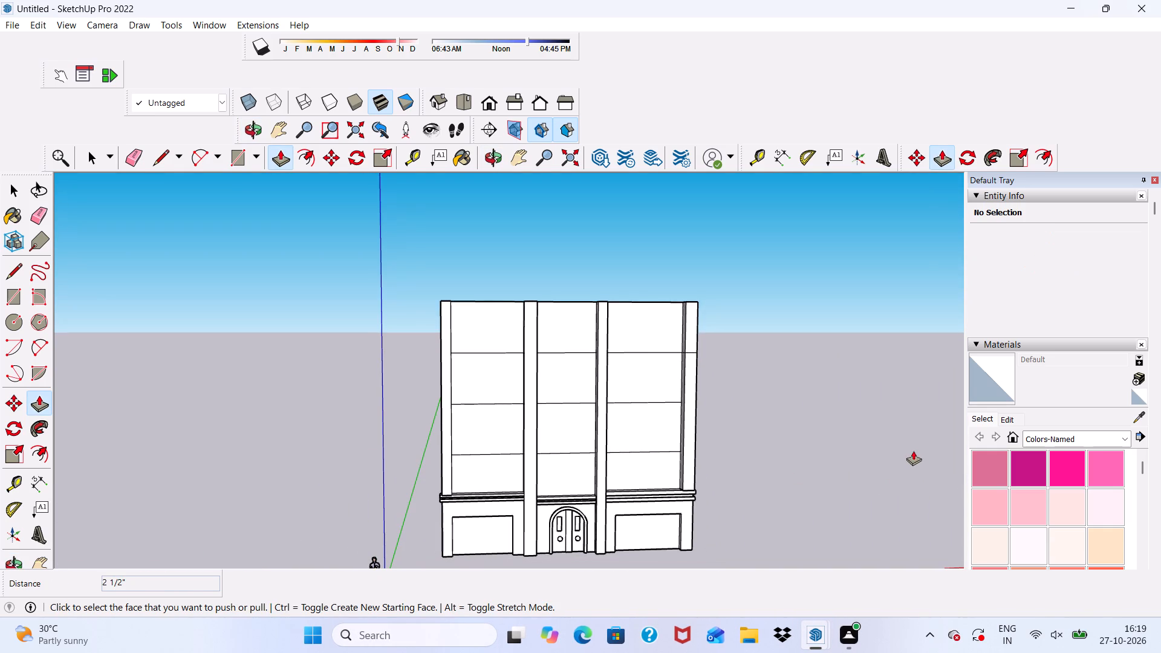
{"action": "scroll", "coordinate": [897, 457], "scroll_direction": "up", "scroll_amount": 1}
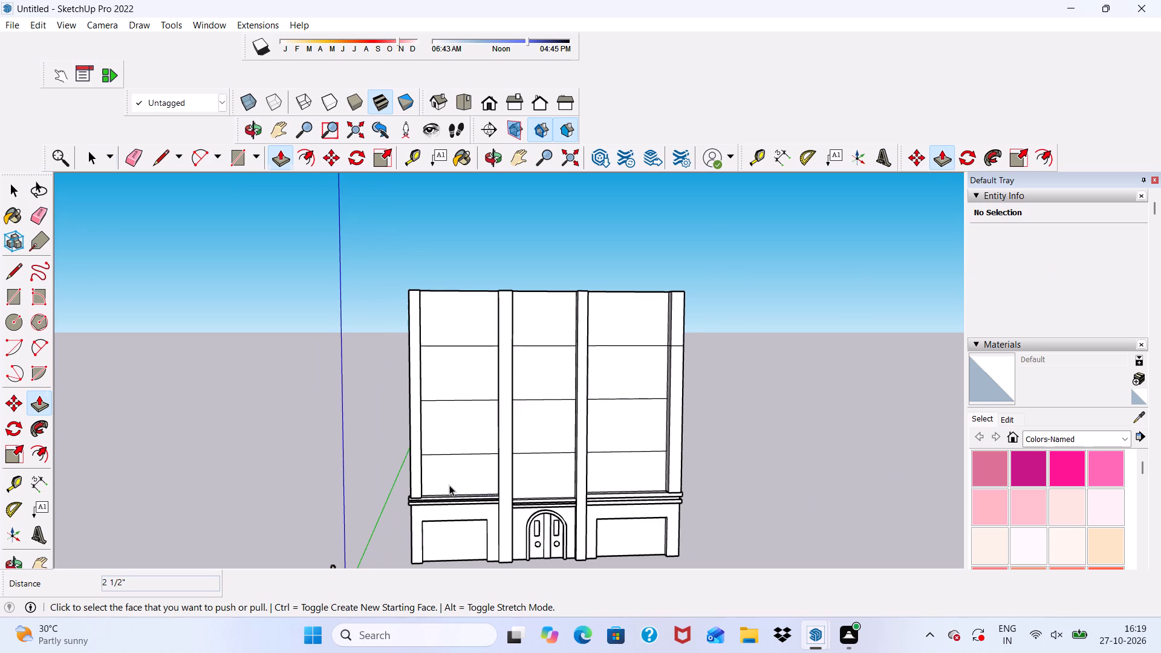
{"action": "key", "text": "space"}
{"action": "scroll", "coordinate": [449, 485], "scroll_direction": "up", "scroll_amount": 7}
{"action": "scroll", "coordinate": [447, 492], "scroll_direction": "down", "scroll_amount": 4}
{"action": "middle_click_drag", "start_coordinate": [447, 527], "coordinate": [423, 467]}
{"action": "scroll", "coordinate": [423, 467], "scroll_direction": "up", "scroll_amount": 7}
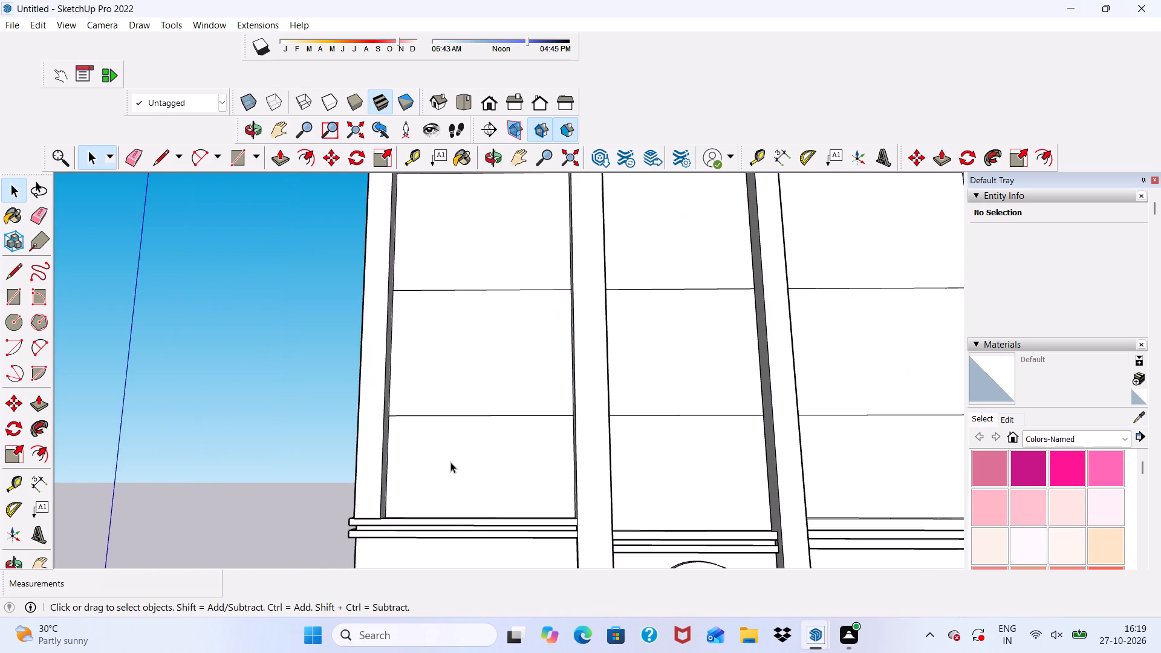
{"action": "scroll", "coordinate": [451, 442], "scroll_direction": "down", "scroll_amount": 2}
{"action": "middle_click_drag", "start_coordinate": [461, 496], "coordinate": [460, 518]}
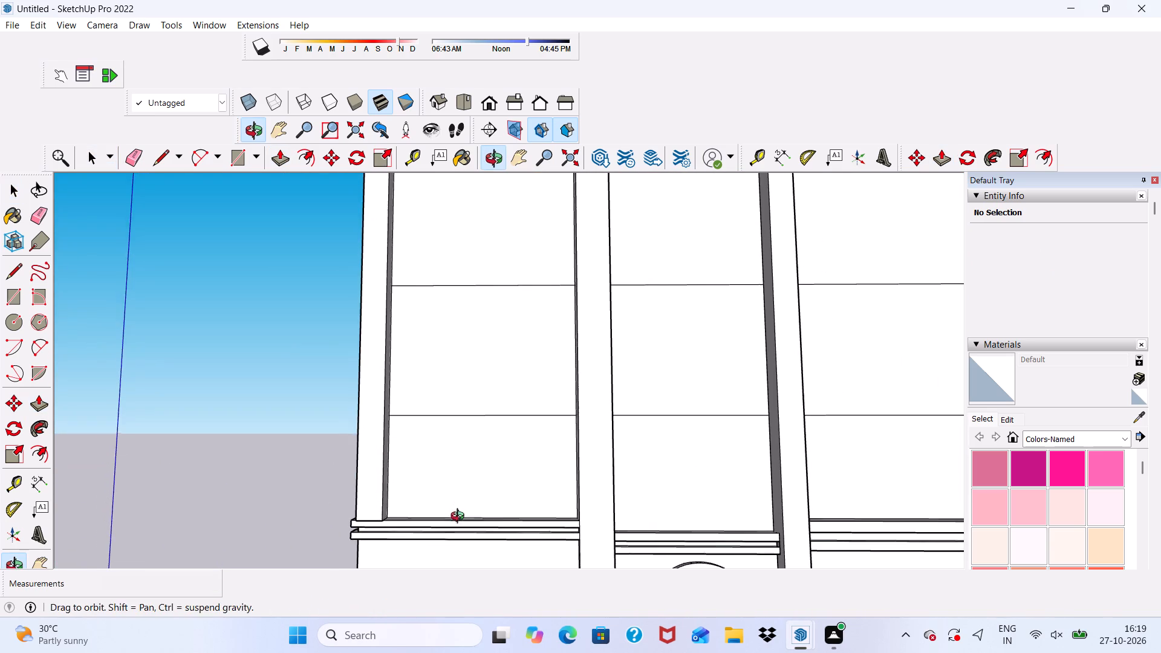
{"action": "middle_click_drag", "start_coordinate": [460, 518], "coordinate": [460, 518]}
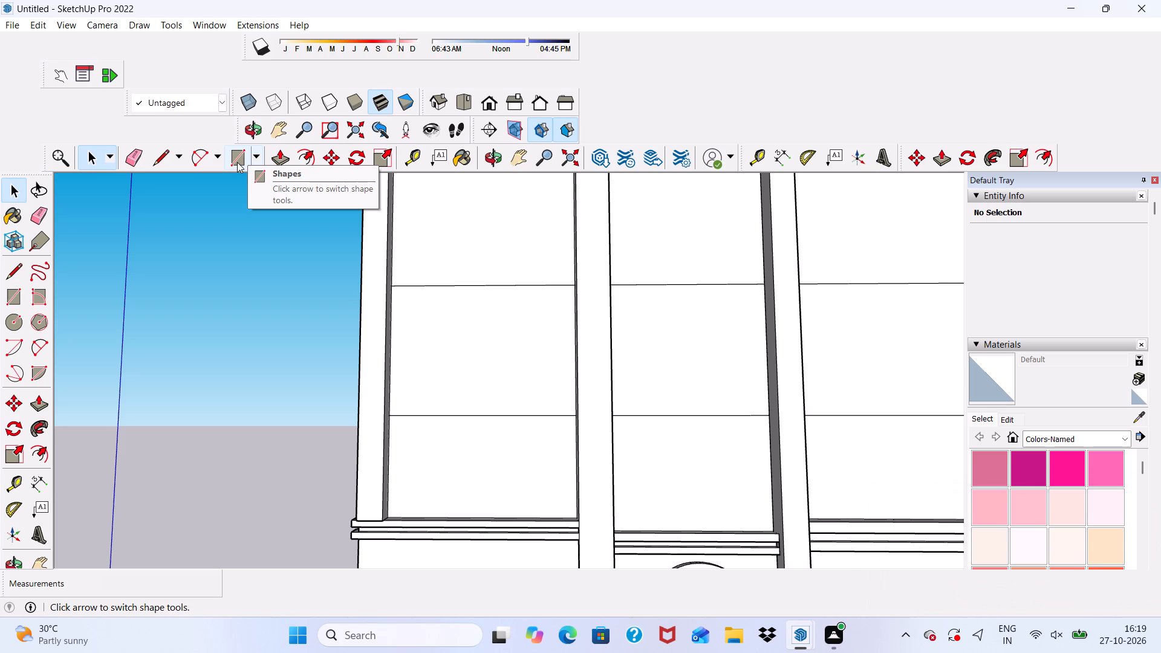
{"action": "scroll", "coordinate": [289, 222], "scroll_direction": "up", "scroll_amount": 1}
{"action": "scroll", "coordinate": [209, 250], "scroll_direction": "down", "scroll_amount": 3}
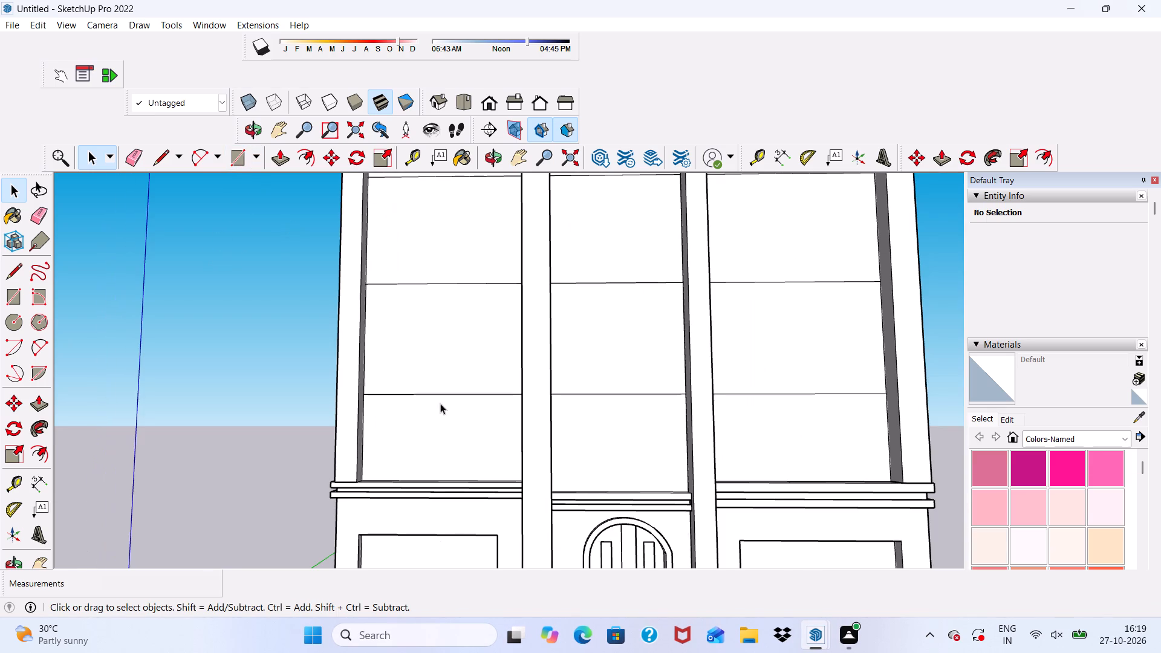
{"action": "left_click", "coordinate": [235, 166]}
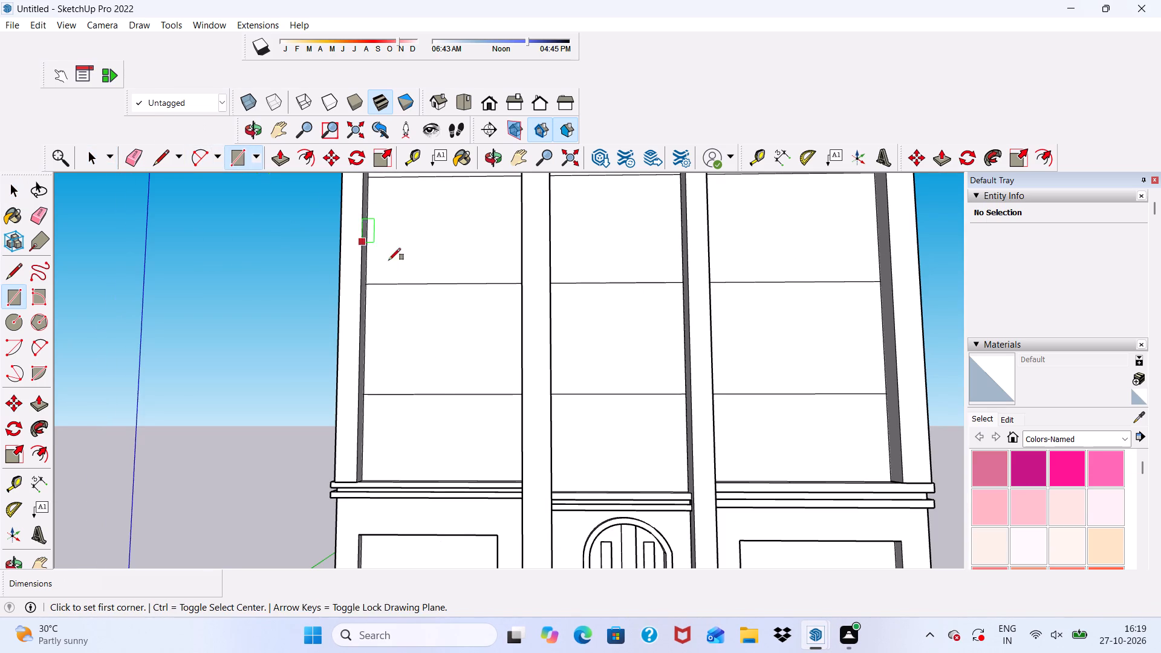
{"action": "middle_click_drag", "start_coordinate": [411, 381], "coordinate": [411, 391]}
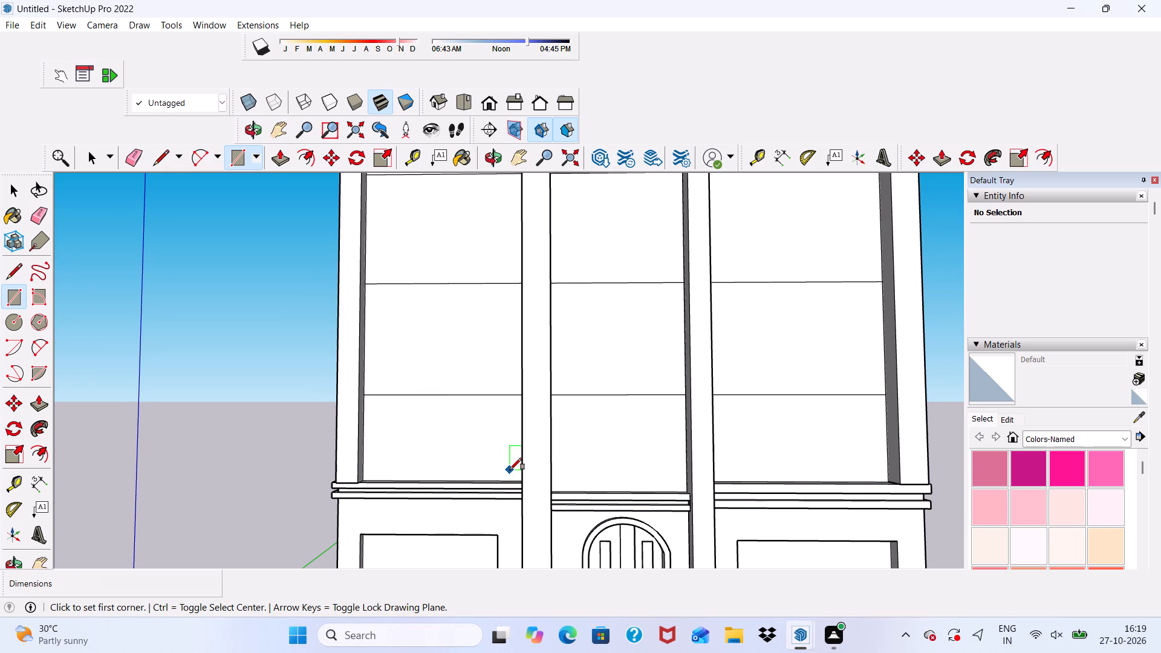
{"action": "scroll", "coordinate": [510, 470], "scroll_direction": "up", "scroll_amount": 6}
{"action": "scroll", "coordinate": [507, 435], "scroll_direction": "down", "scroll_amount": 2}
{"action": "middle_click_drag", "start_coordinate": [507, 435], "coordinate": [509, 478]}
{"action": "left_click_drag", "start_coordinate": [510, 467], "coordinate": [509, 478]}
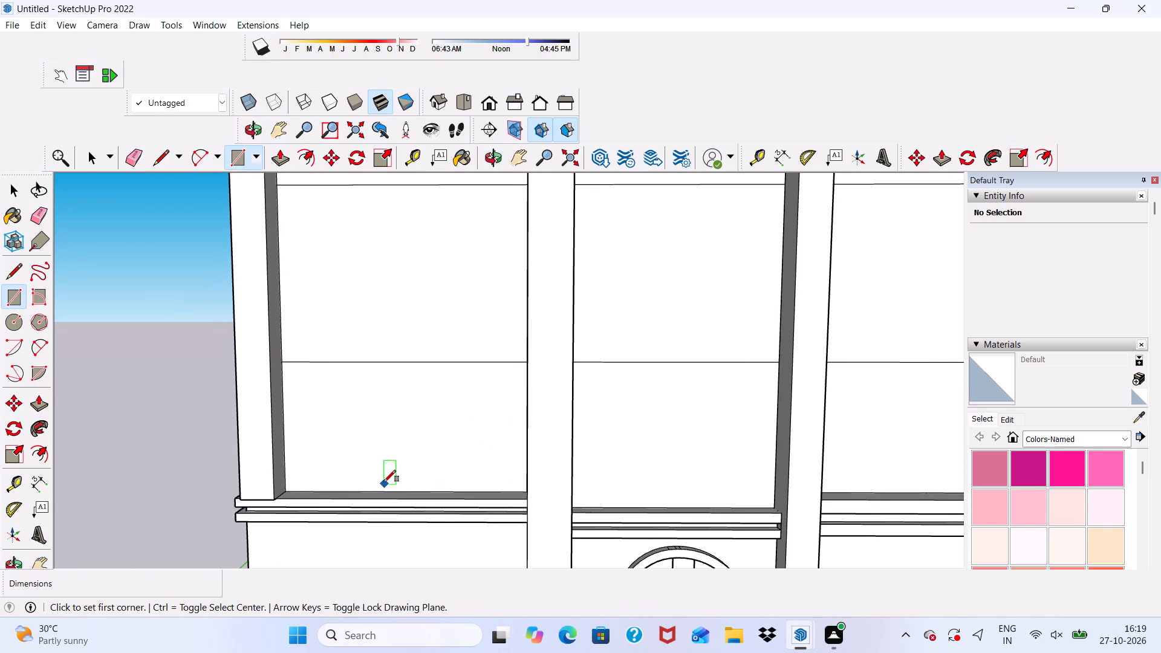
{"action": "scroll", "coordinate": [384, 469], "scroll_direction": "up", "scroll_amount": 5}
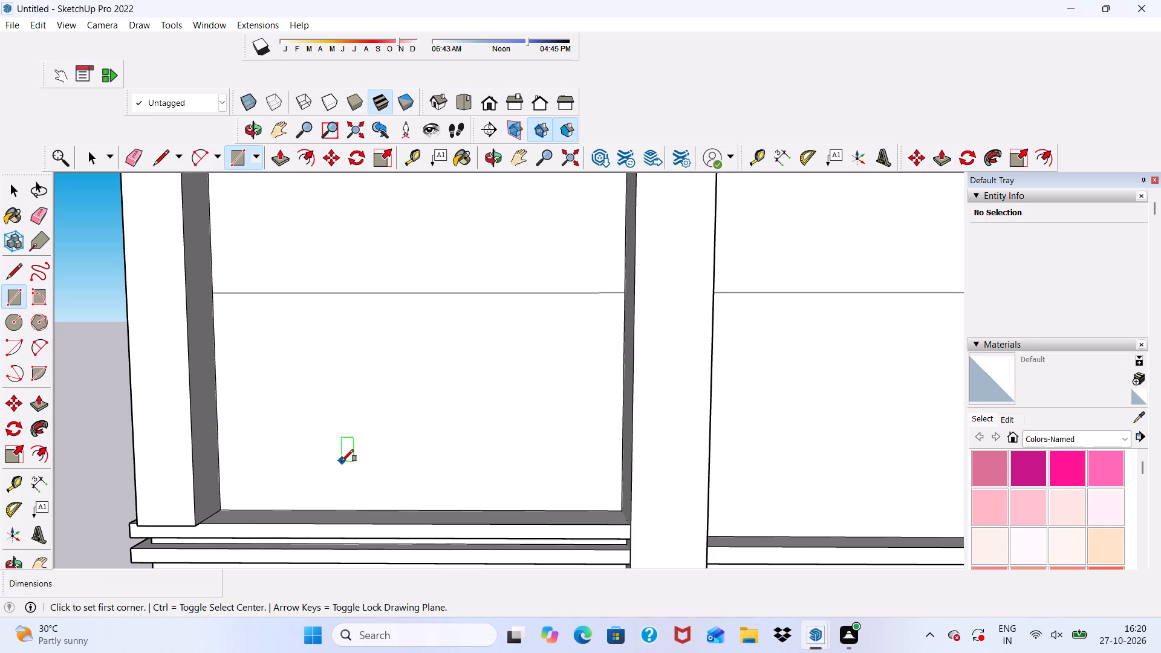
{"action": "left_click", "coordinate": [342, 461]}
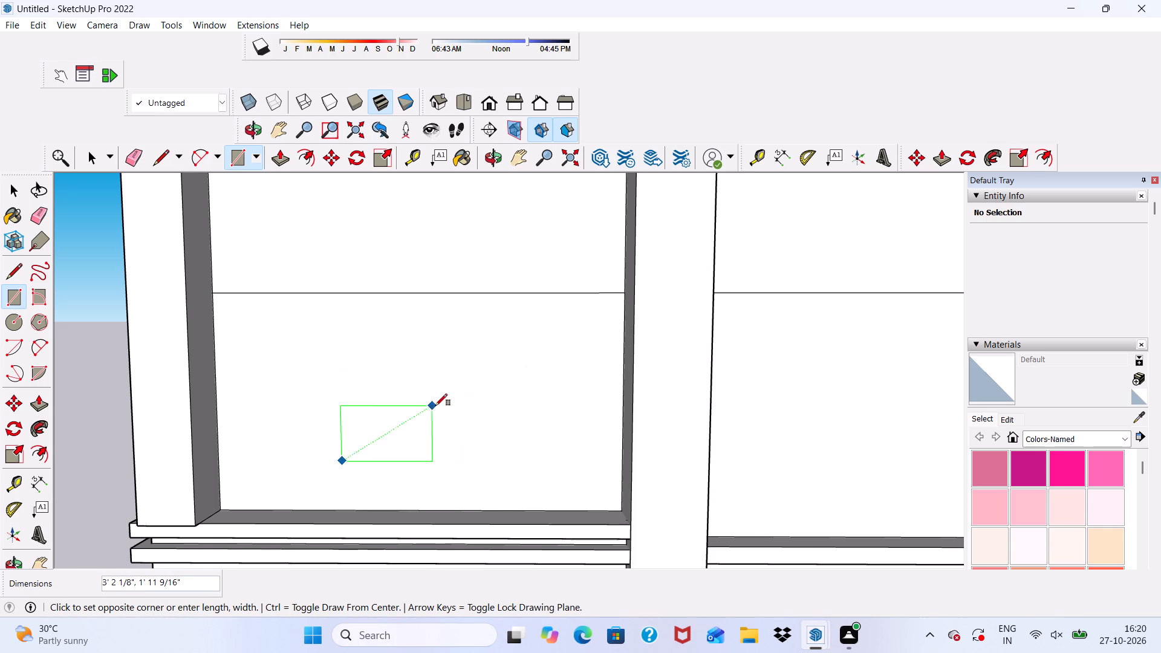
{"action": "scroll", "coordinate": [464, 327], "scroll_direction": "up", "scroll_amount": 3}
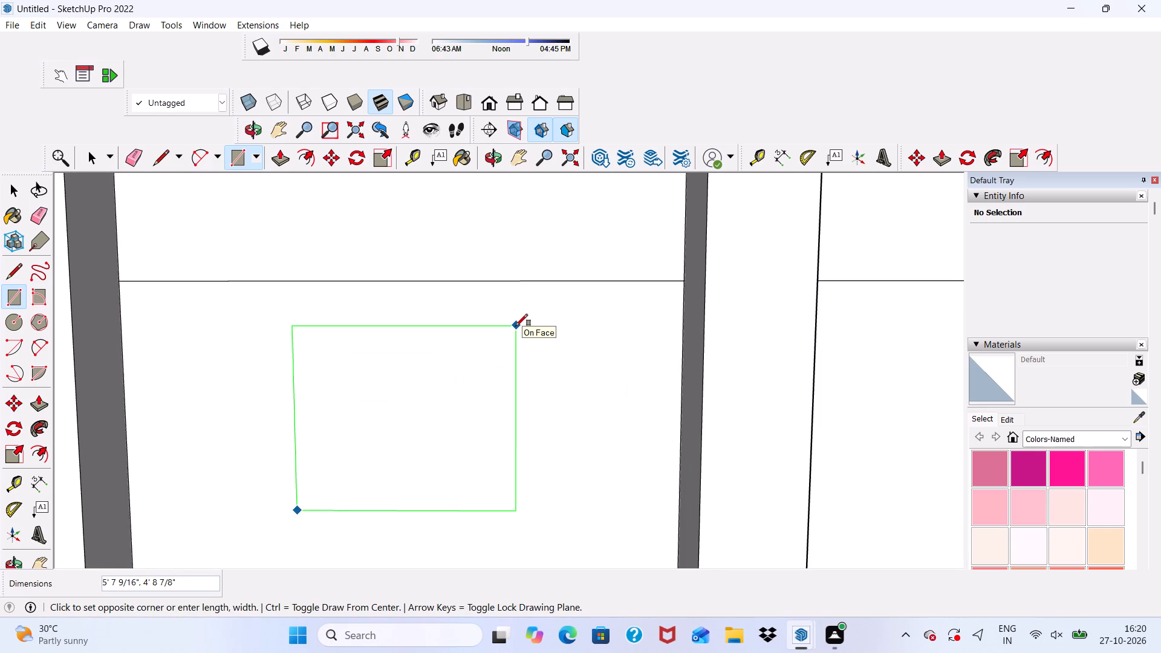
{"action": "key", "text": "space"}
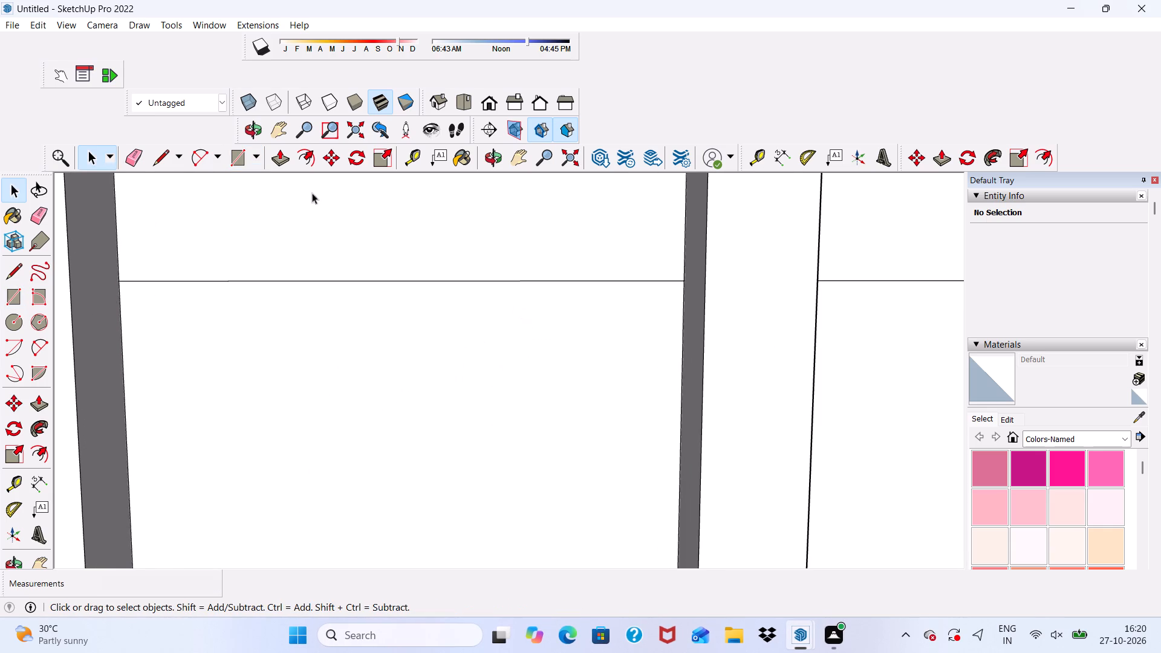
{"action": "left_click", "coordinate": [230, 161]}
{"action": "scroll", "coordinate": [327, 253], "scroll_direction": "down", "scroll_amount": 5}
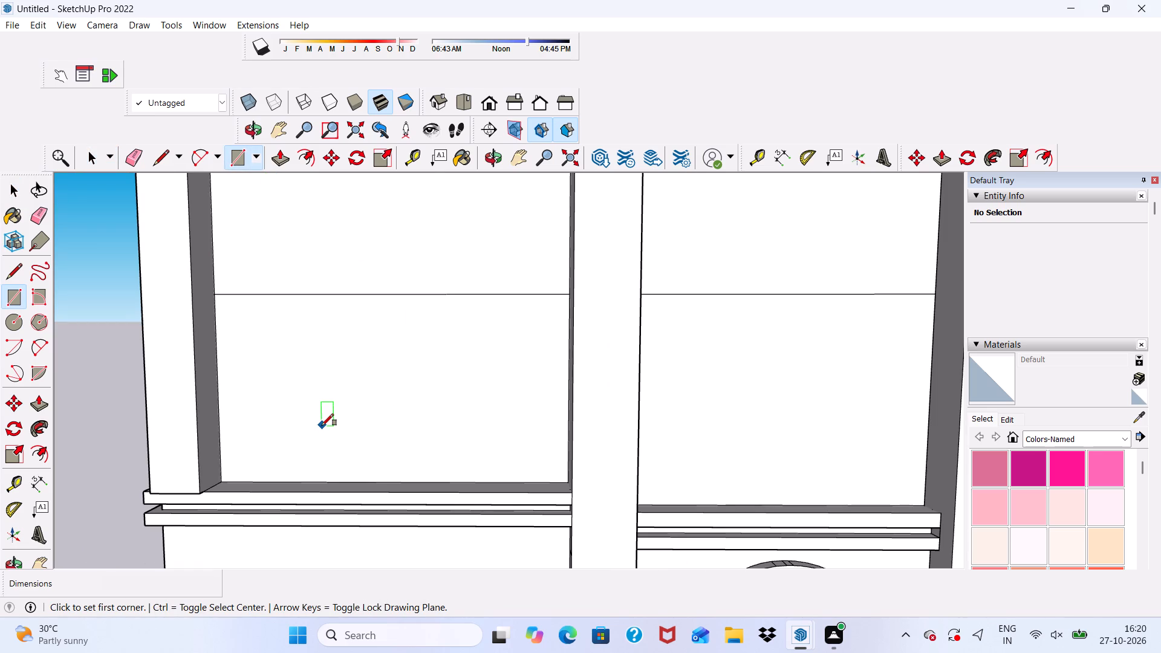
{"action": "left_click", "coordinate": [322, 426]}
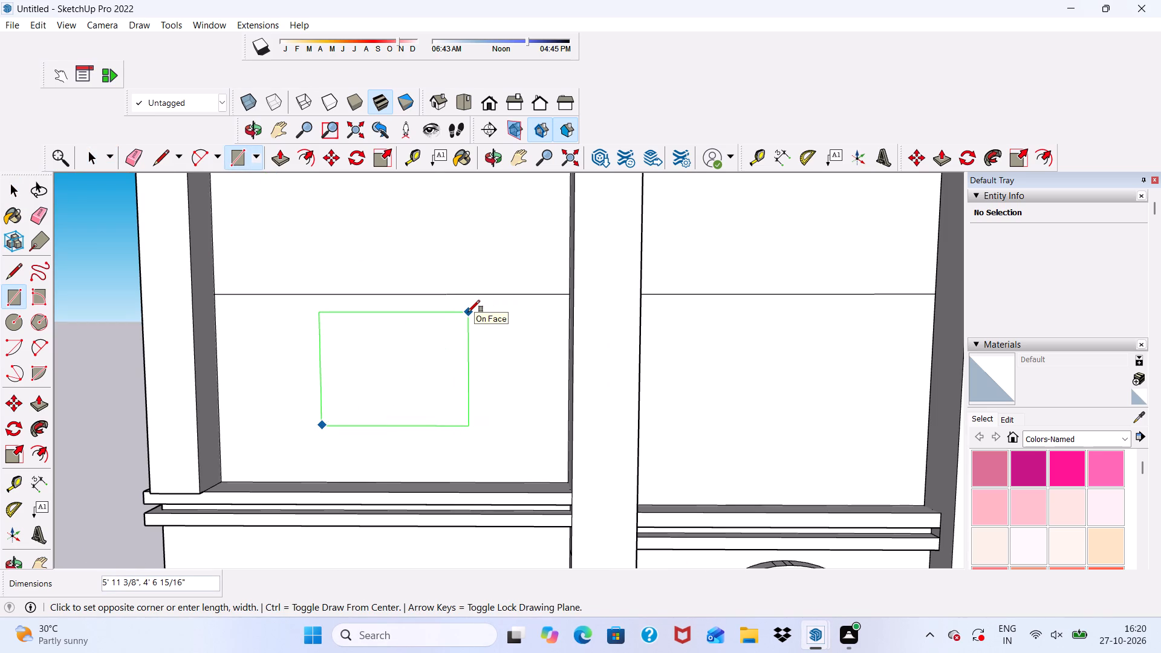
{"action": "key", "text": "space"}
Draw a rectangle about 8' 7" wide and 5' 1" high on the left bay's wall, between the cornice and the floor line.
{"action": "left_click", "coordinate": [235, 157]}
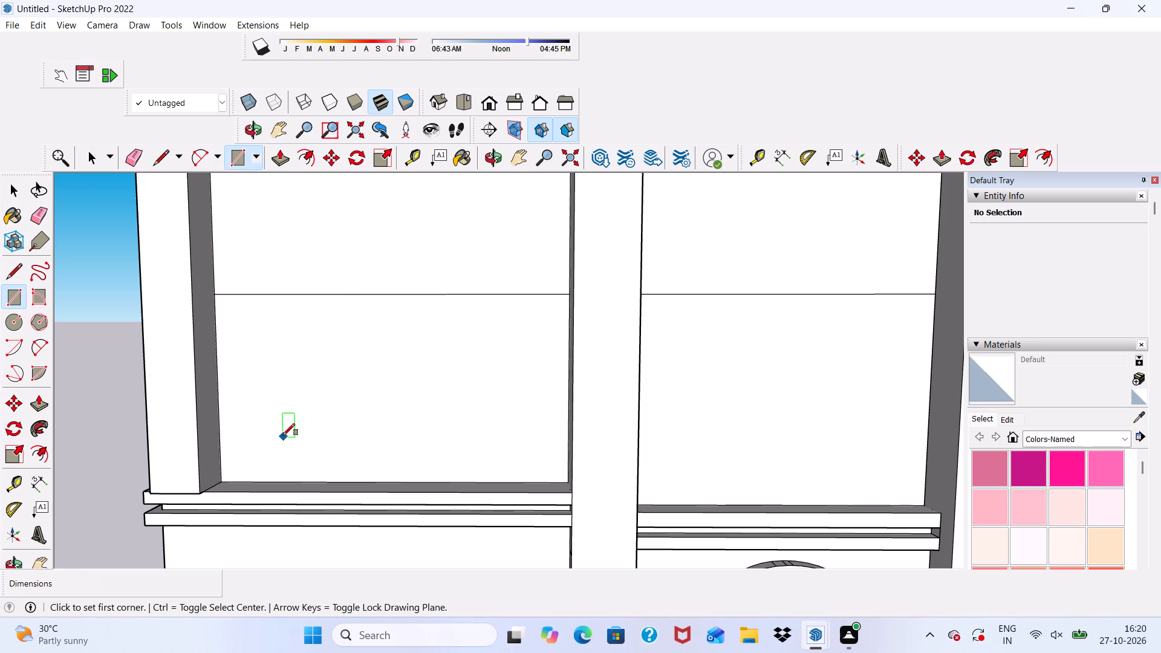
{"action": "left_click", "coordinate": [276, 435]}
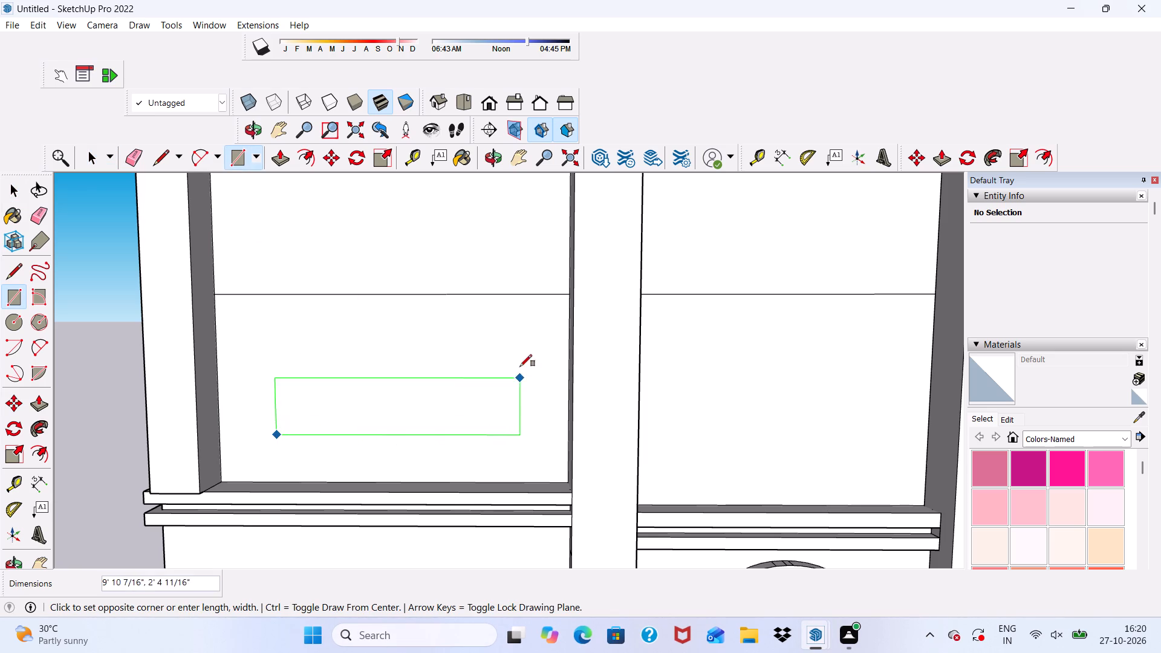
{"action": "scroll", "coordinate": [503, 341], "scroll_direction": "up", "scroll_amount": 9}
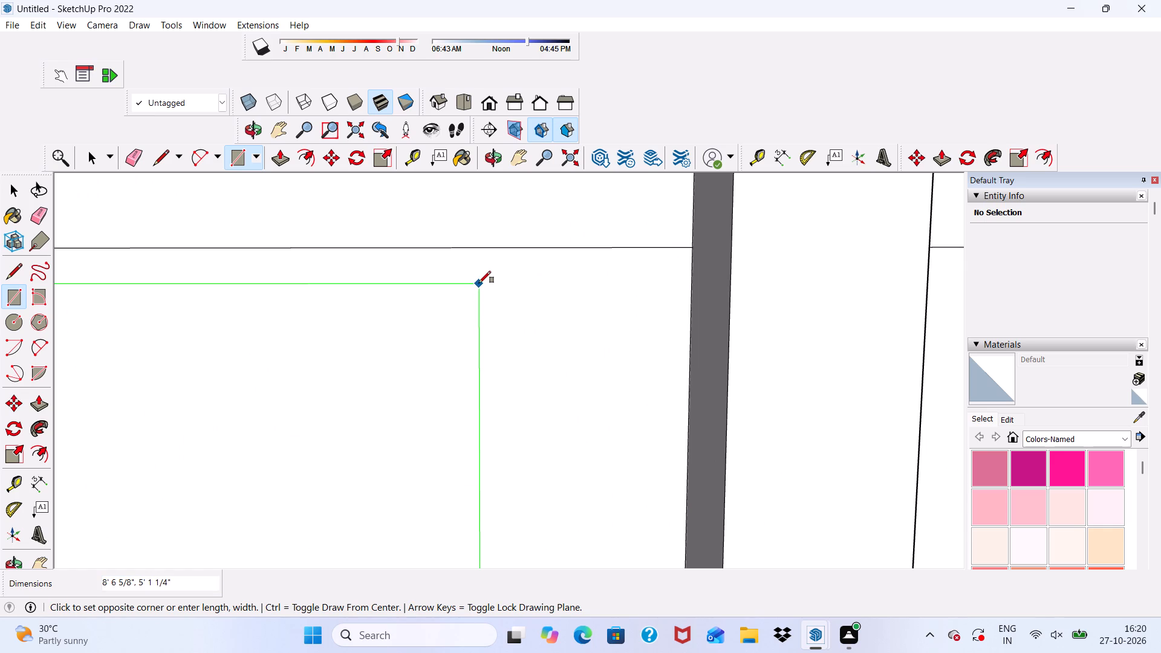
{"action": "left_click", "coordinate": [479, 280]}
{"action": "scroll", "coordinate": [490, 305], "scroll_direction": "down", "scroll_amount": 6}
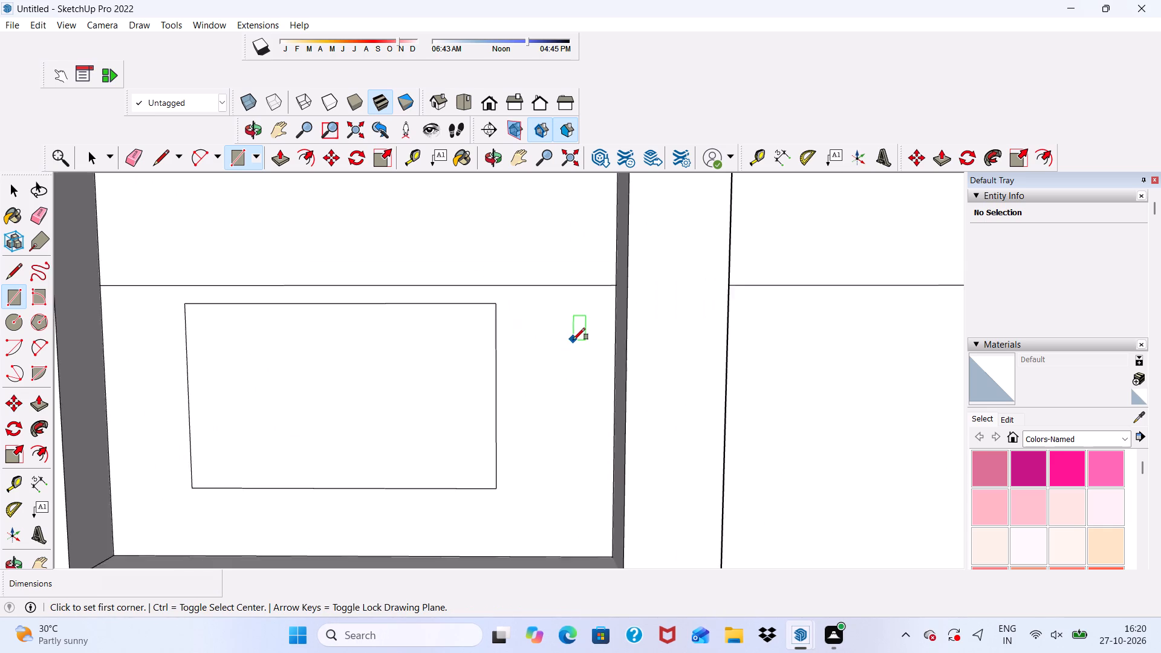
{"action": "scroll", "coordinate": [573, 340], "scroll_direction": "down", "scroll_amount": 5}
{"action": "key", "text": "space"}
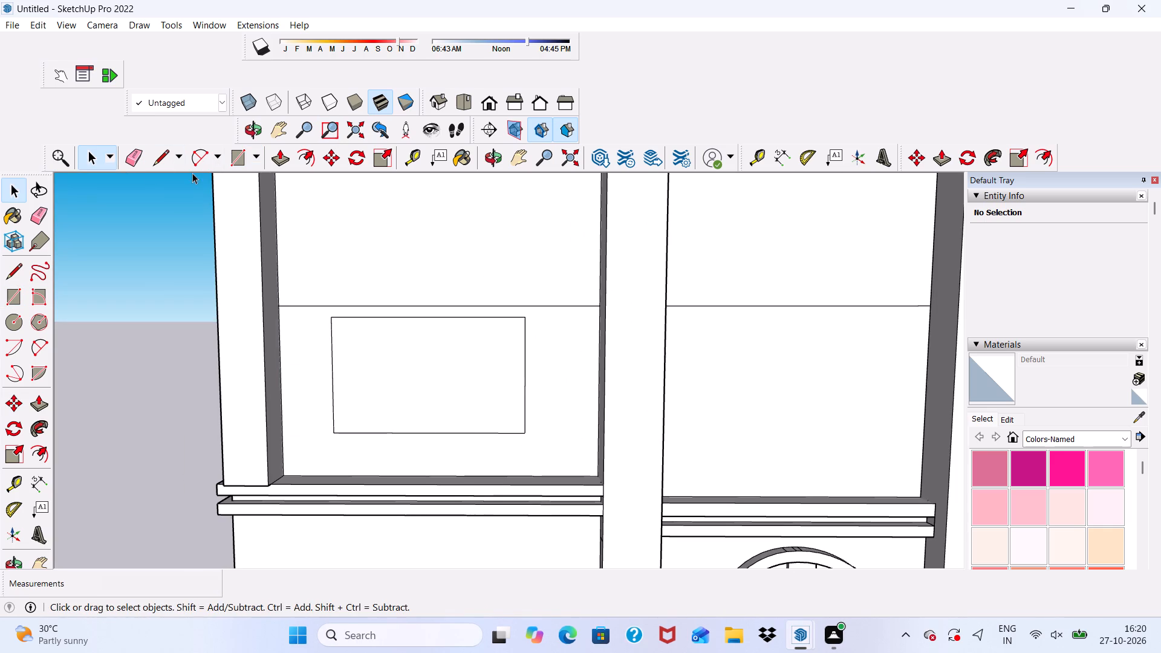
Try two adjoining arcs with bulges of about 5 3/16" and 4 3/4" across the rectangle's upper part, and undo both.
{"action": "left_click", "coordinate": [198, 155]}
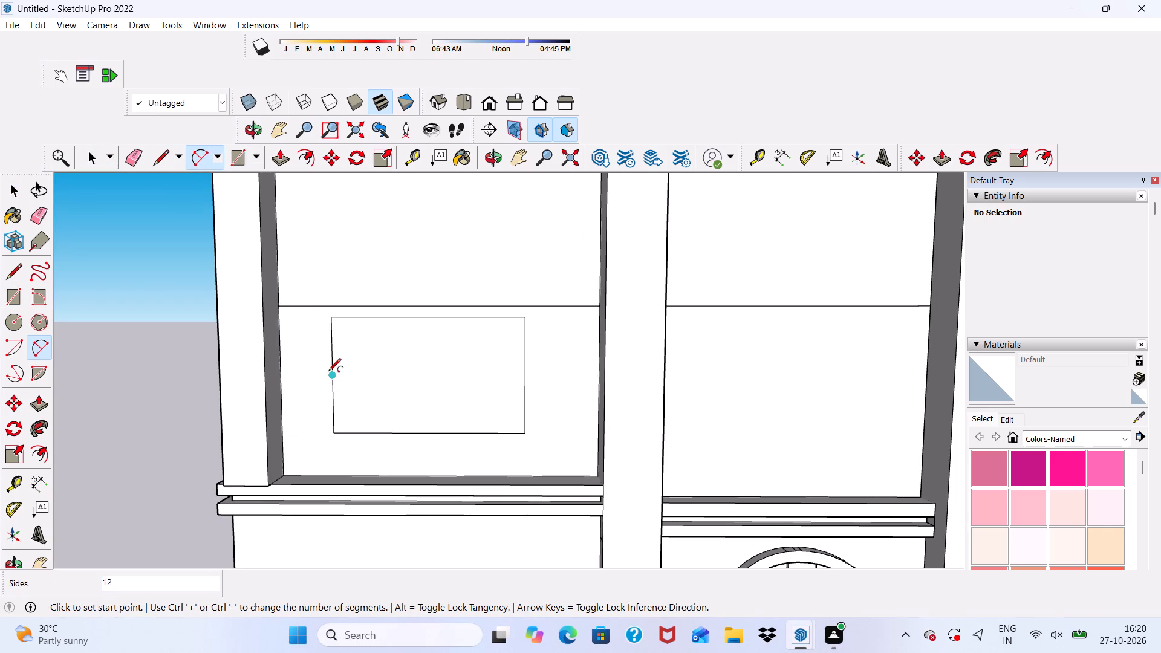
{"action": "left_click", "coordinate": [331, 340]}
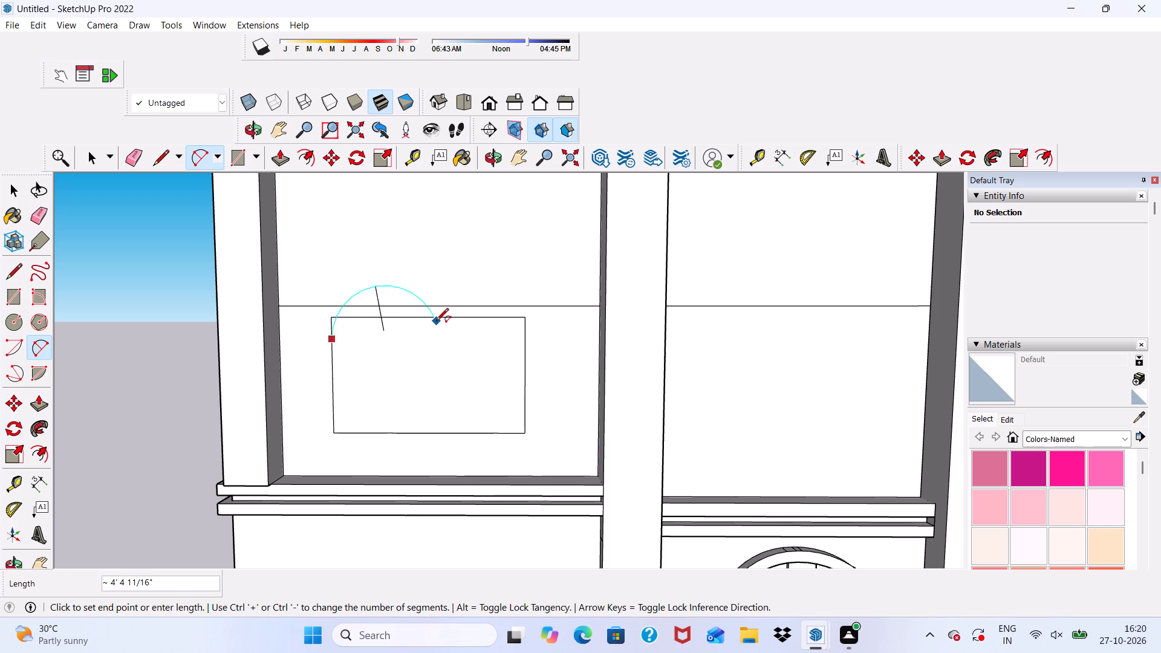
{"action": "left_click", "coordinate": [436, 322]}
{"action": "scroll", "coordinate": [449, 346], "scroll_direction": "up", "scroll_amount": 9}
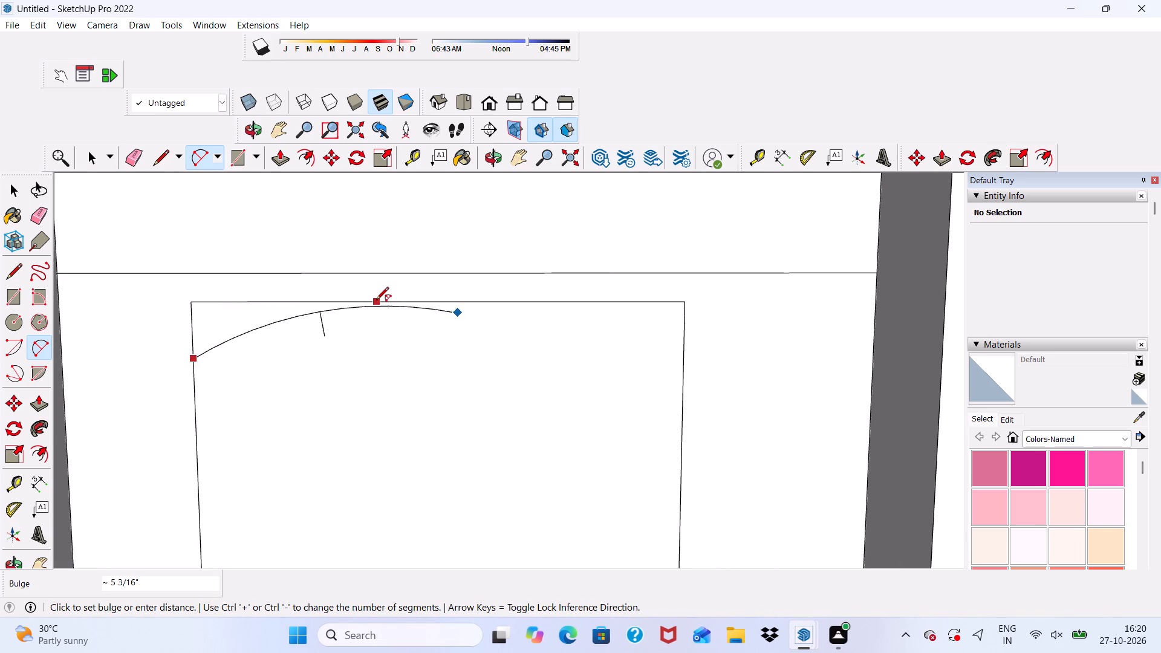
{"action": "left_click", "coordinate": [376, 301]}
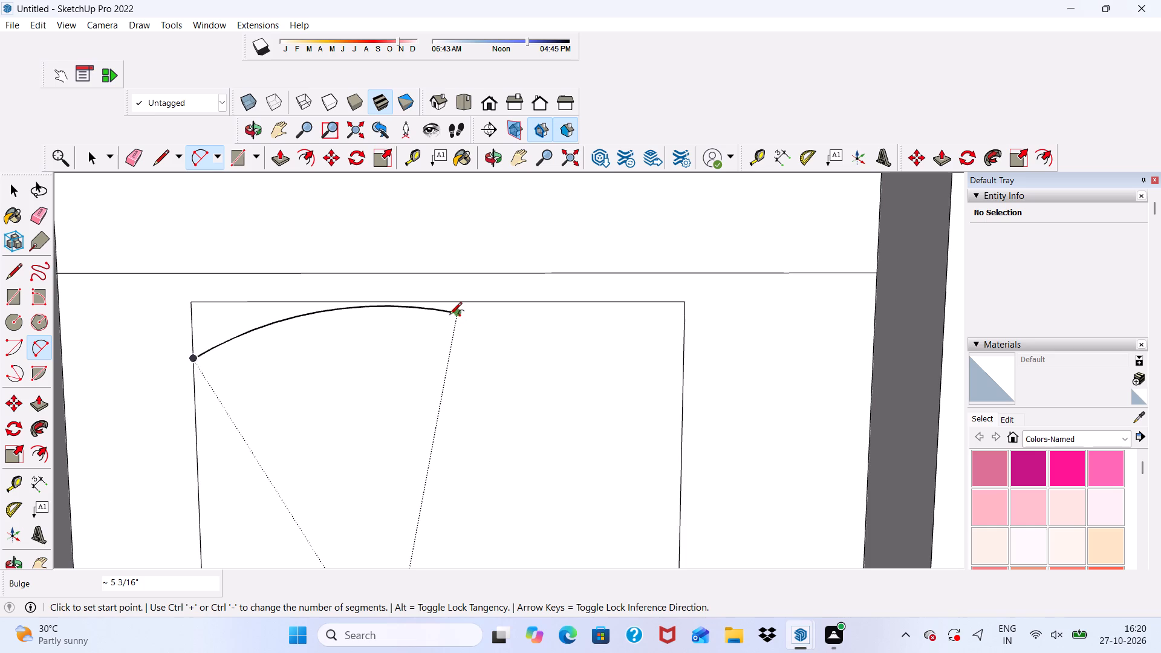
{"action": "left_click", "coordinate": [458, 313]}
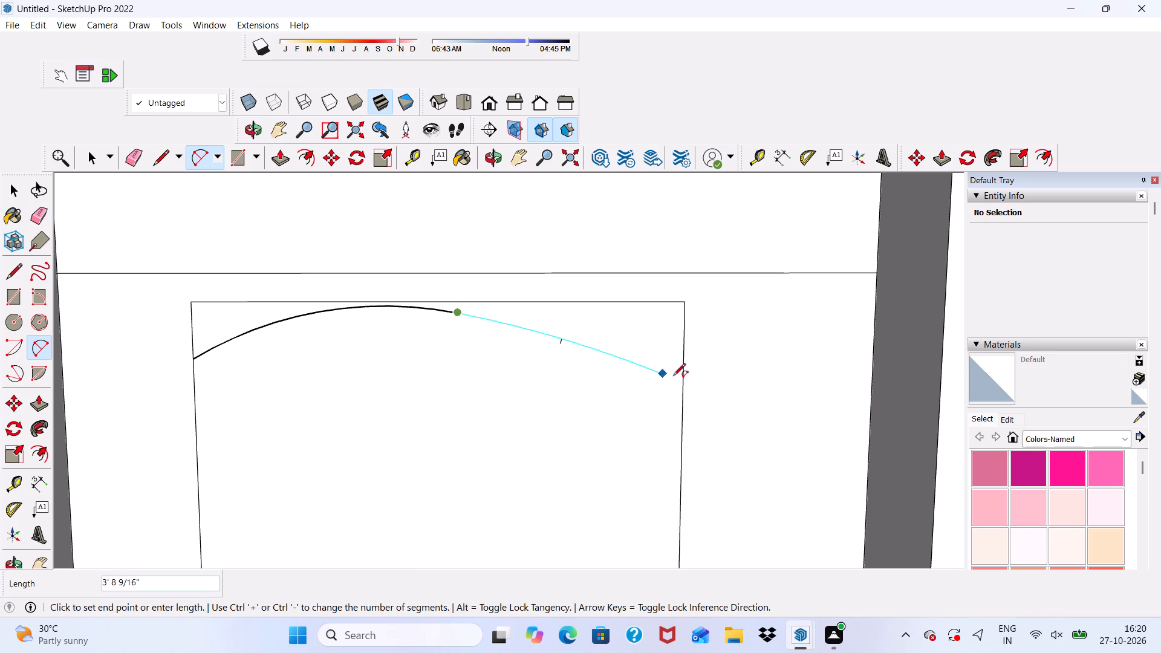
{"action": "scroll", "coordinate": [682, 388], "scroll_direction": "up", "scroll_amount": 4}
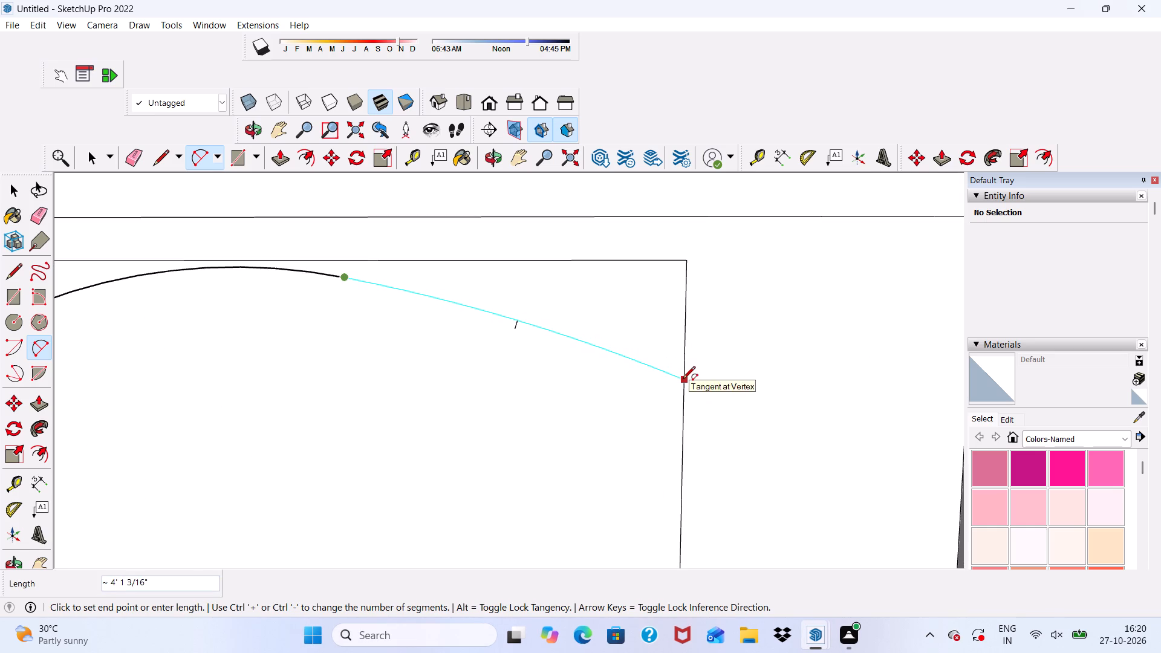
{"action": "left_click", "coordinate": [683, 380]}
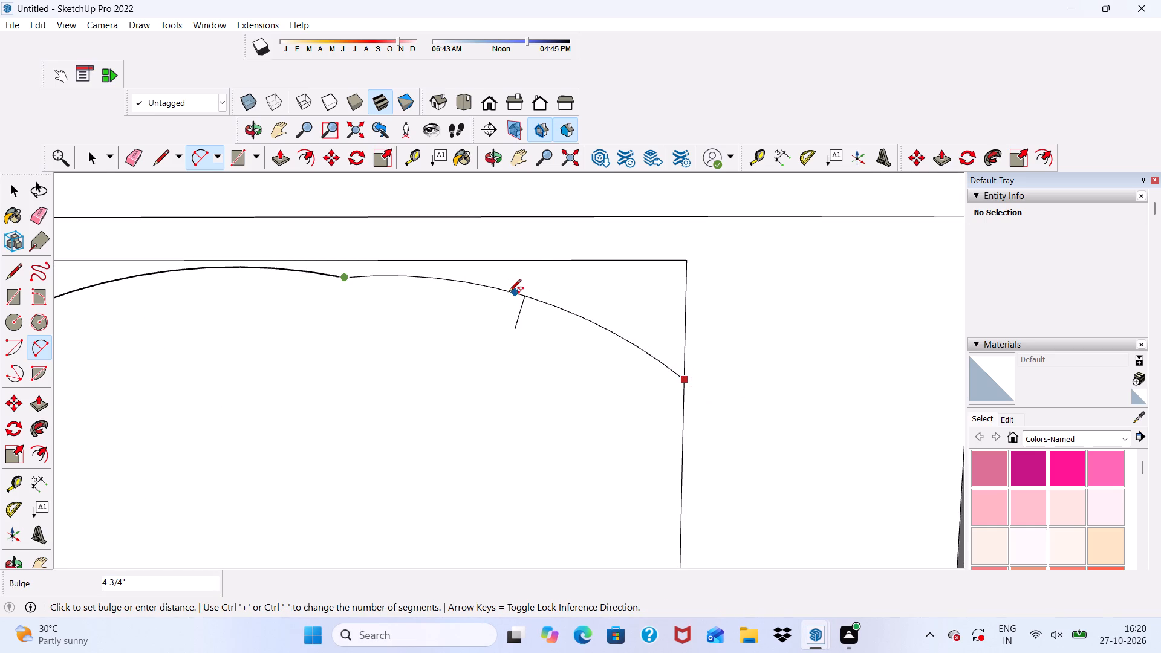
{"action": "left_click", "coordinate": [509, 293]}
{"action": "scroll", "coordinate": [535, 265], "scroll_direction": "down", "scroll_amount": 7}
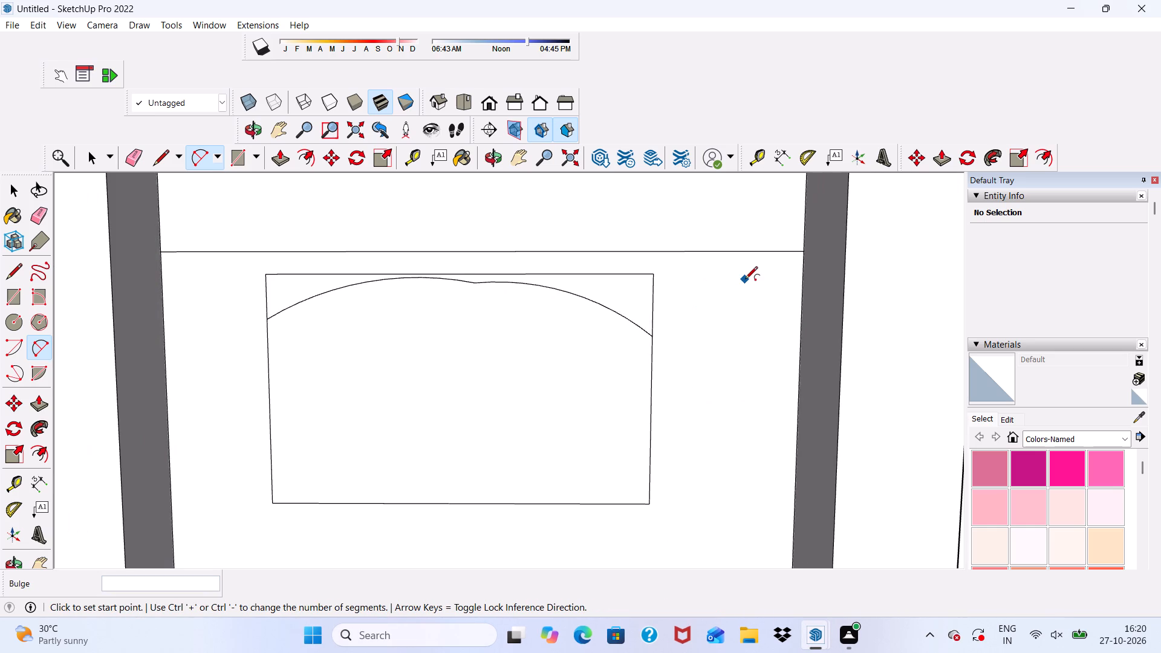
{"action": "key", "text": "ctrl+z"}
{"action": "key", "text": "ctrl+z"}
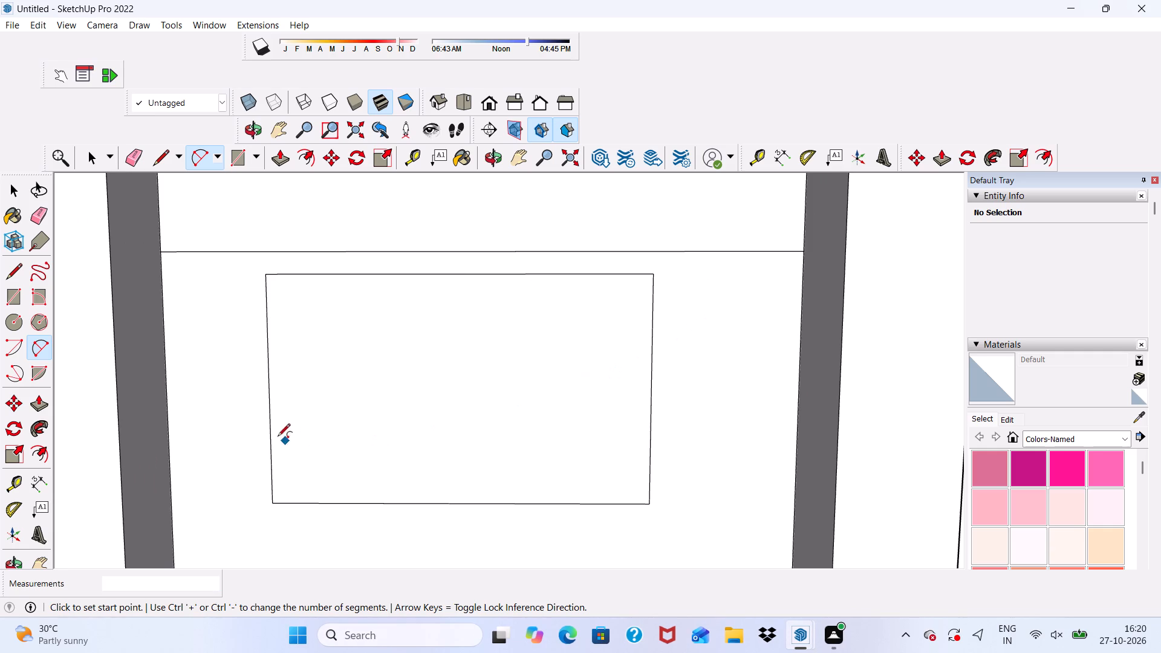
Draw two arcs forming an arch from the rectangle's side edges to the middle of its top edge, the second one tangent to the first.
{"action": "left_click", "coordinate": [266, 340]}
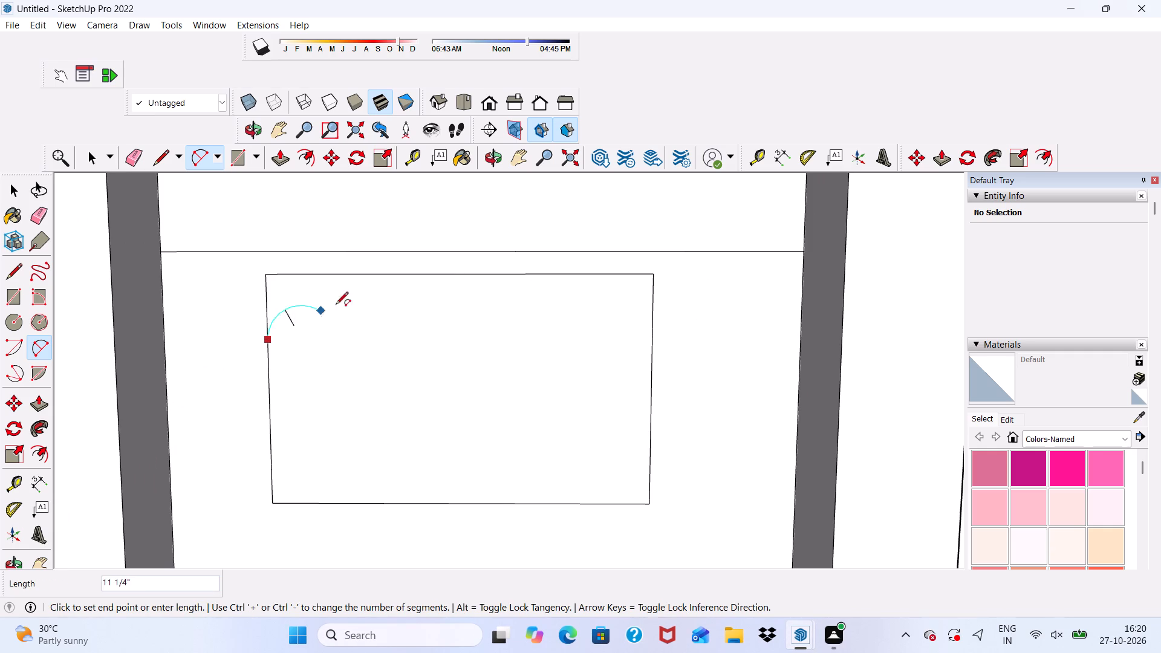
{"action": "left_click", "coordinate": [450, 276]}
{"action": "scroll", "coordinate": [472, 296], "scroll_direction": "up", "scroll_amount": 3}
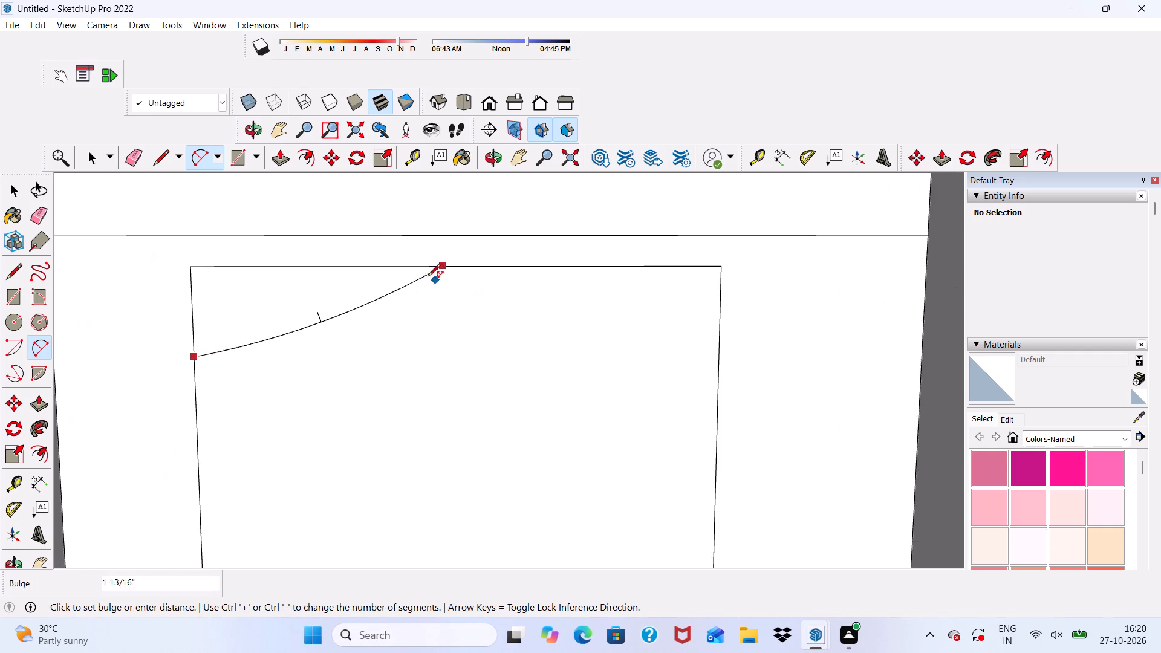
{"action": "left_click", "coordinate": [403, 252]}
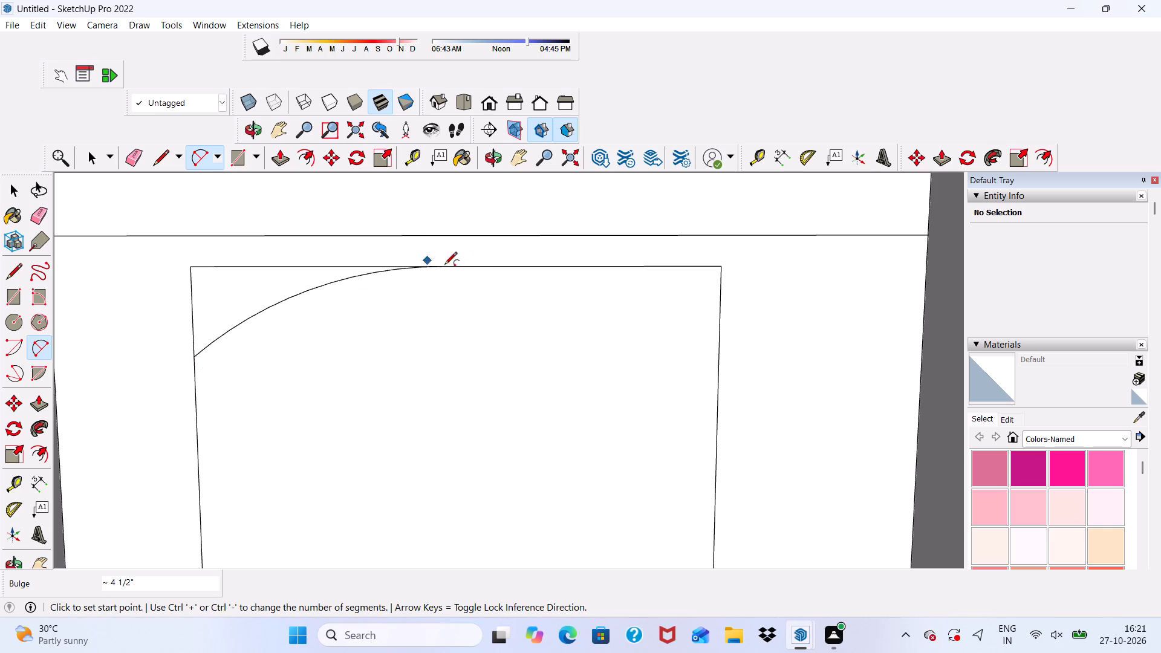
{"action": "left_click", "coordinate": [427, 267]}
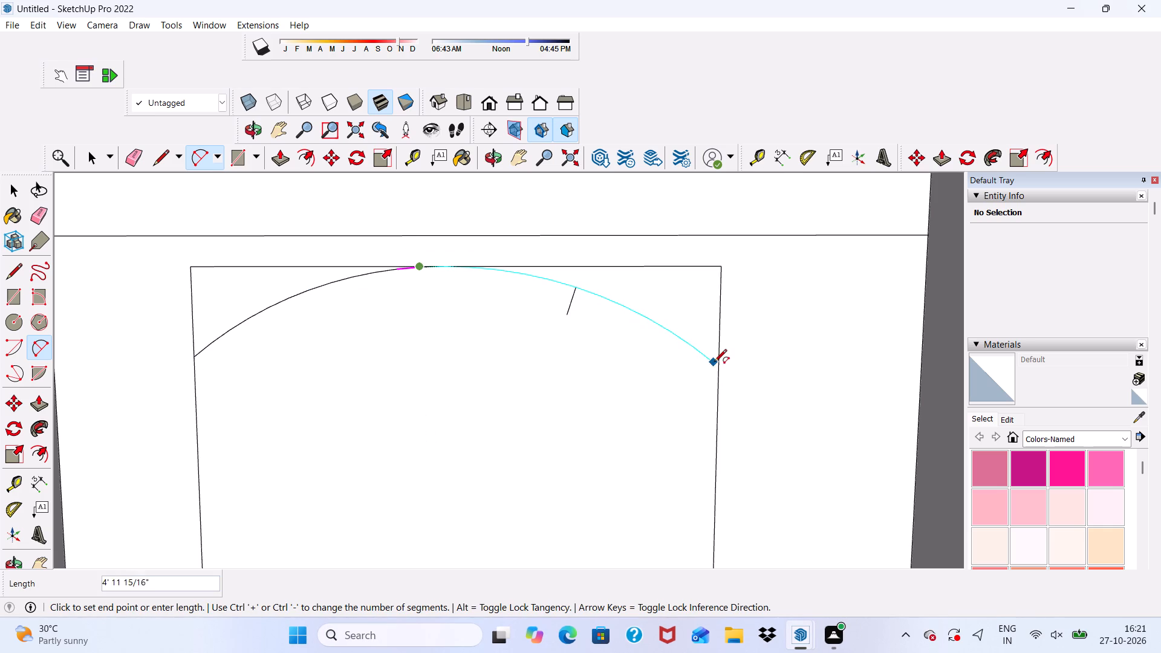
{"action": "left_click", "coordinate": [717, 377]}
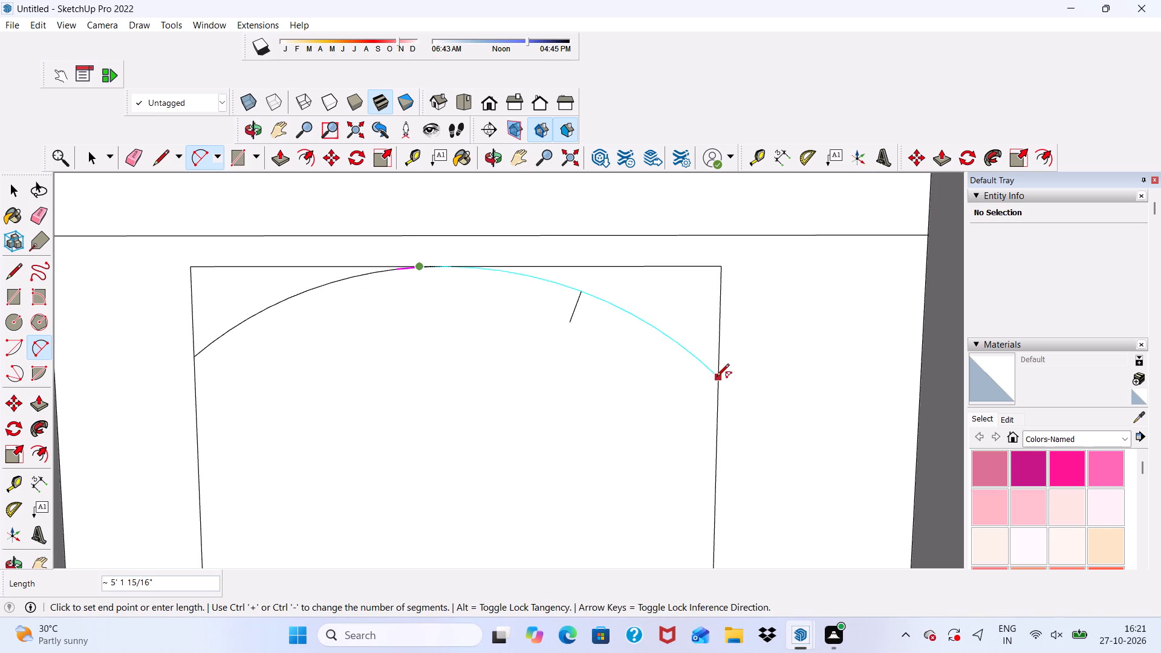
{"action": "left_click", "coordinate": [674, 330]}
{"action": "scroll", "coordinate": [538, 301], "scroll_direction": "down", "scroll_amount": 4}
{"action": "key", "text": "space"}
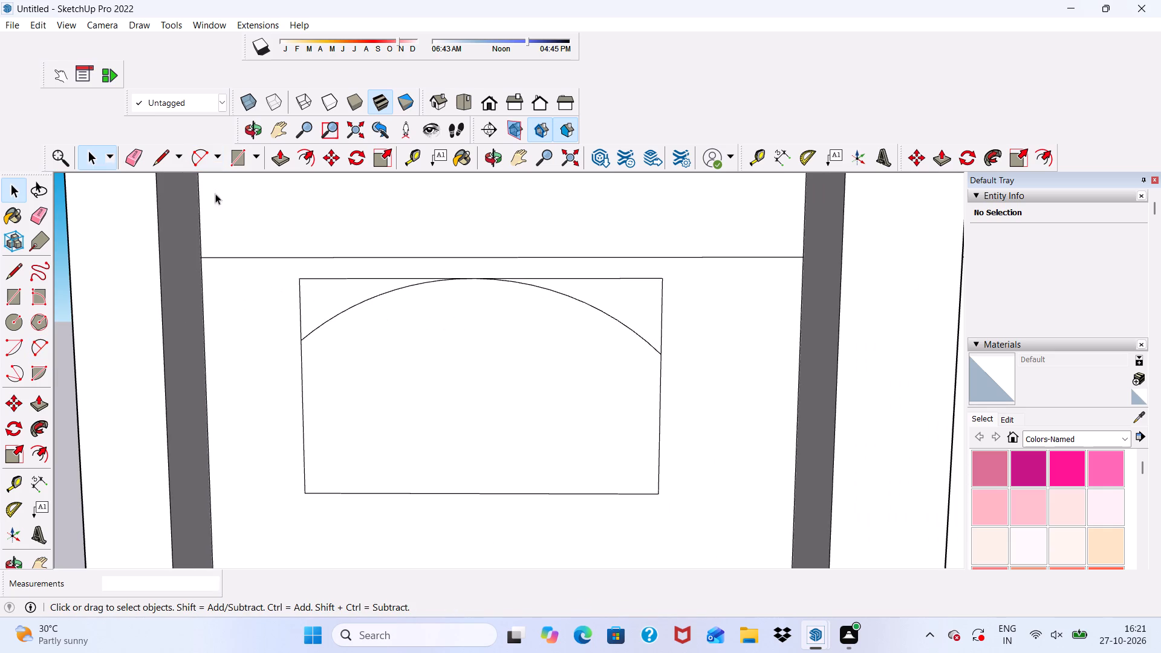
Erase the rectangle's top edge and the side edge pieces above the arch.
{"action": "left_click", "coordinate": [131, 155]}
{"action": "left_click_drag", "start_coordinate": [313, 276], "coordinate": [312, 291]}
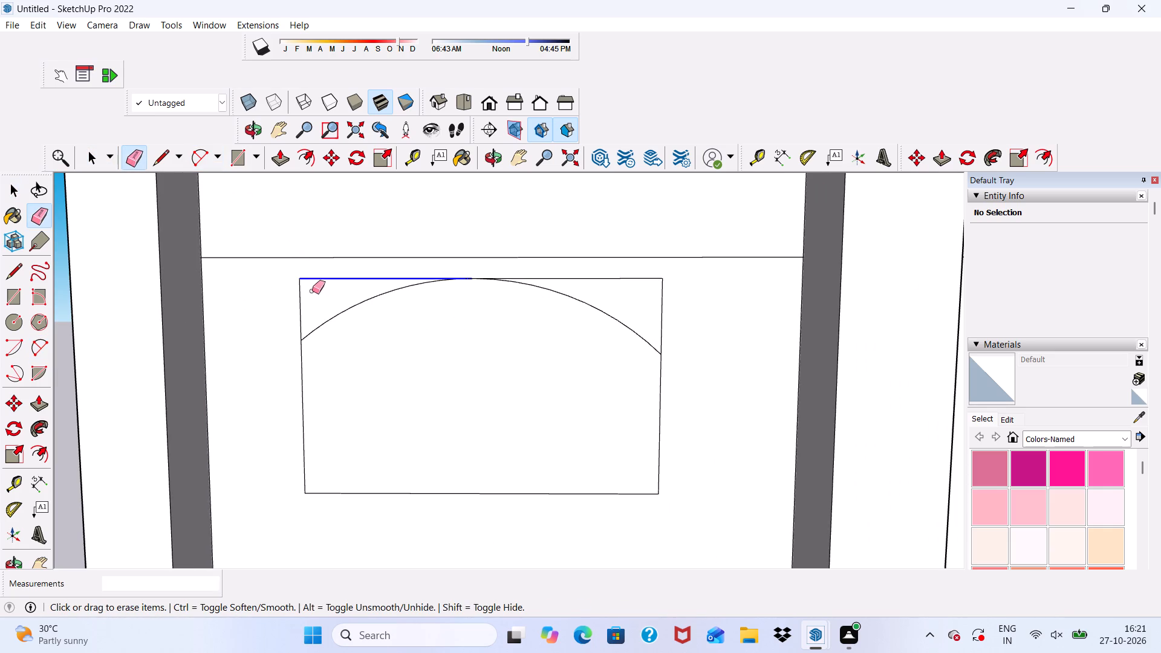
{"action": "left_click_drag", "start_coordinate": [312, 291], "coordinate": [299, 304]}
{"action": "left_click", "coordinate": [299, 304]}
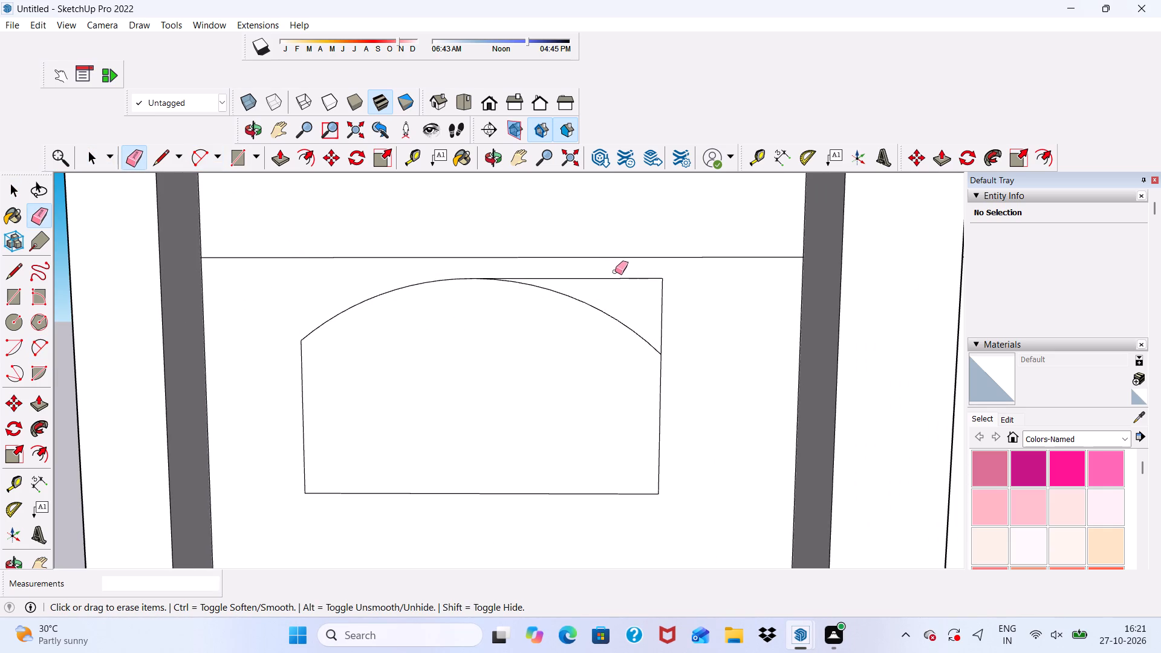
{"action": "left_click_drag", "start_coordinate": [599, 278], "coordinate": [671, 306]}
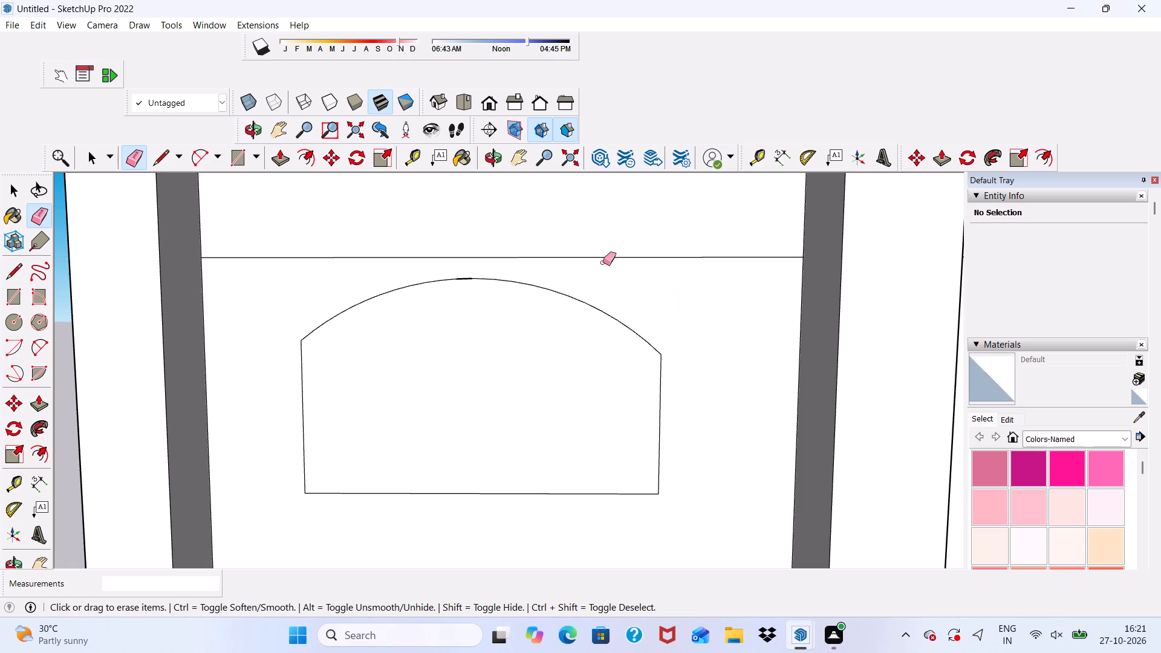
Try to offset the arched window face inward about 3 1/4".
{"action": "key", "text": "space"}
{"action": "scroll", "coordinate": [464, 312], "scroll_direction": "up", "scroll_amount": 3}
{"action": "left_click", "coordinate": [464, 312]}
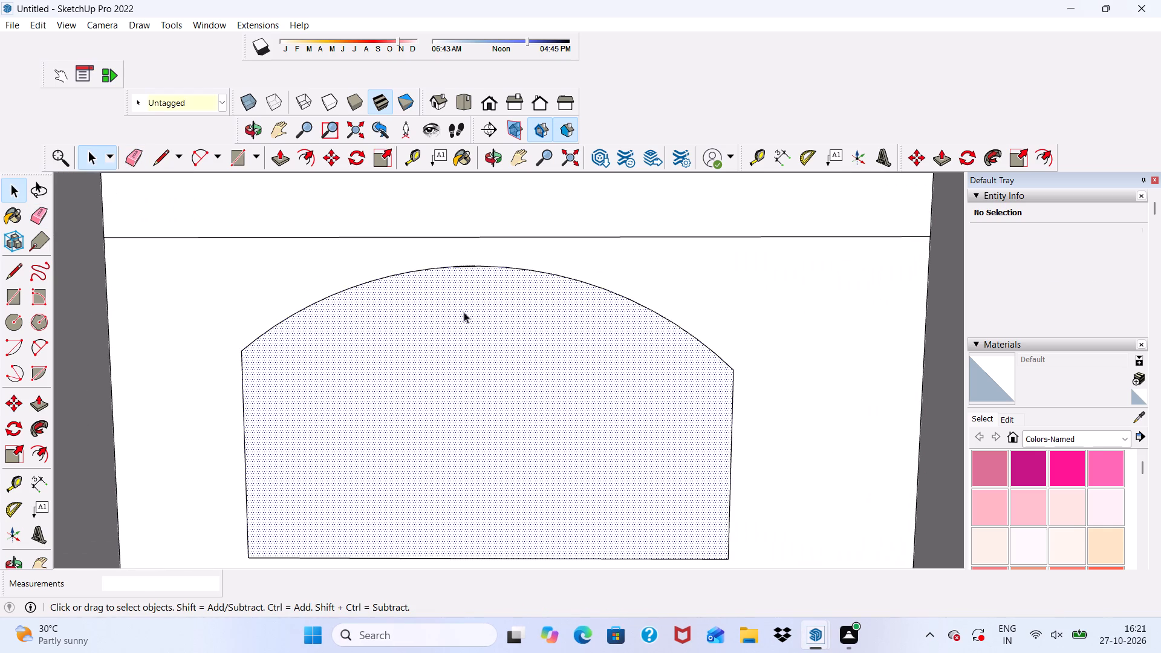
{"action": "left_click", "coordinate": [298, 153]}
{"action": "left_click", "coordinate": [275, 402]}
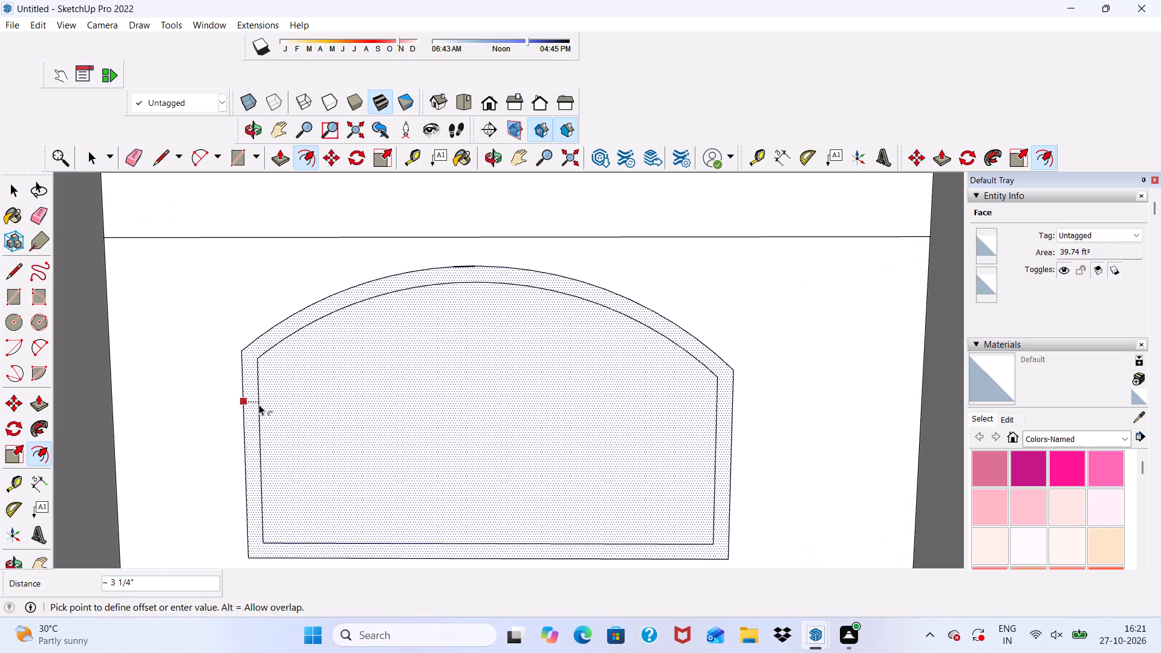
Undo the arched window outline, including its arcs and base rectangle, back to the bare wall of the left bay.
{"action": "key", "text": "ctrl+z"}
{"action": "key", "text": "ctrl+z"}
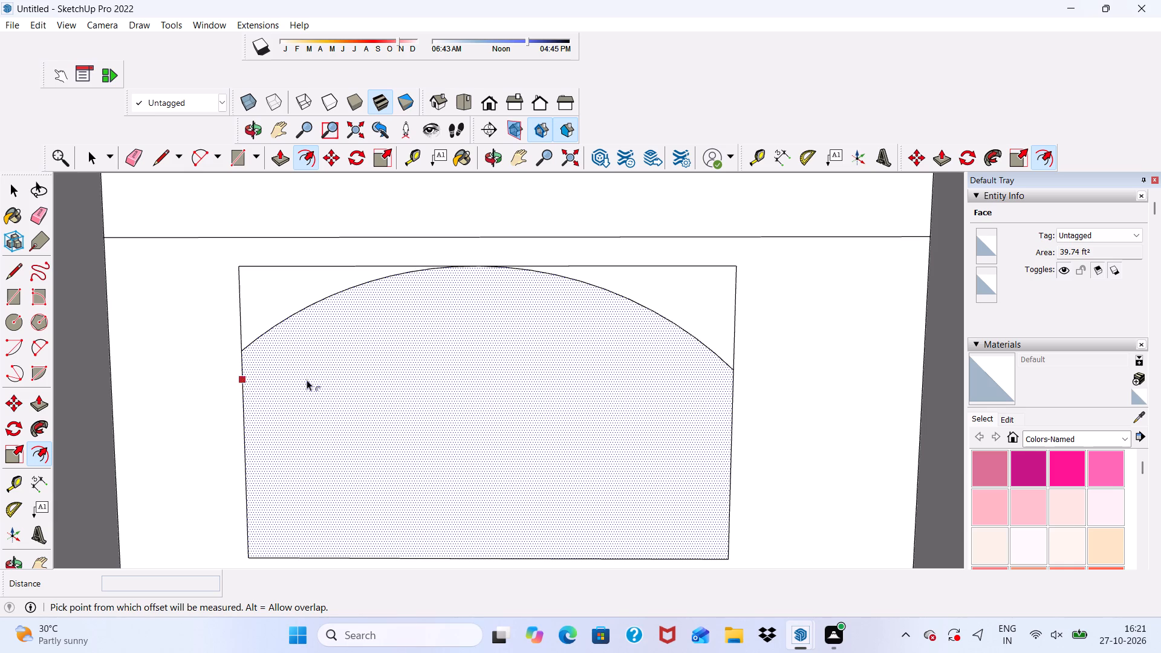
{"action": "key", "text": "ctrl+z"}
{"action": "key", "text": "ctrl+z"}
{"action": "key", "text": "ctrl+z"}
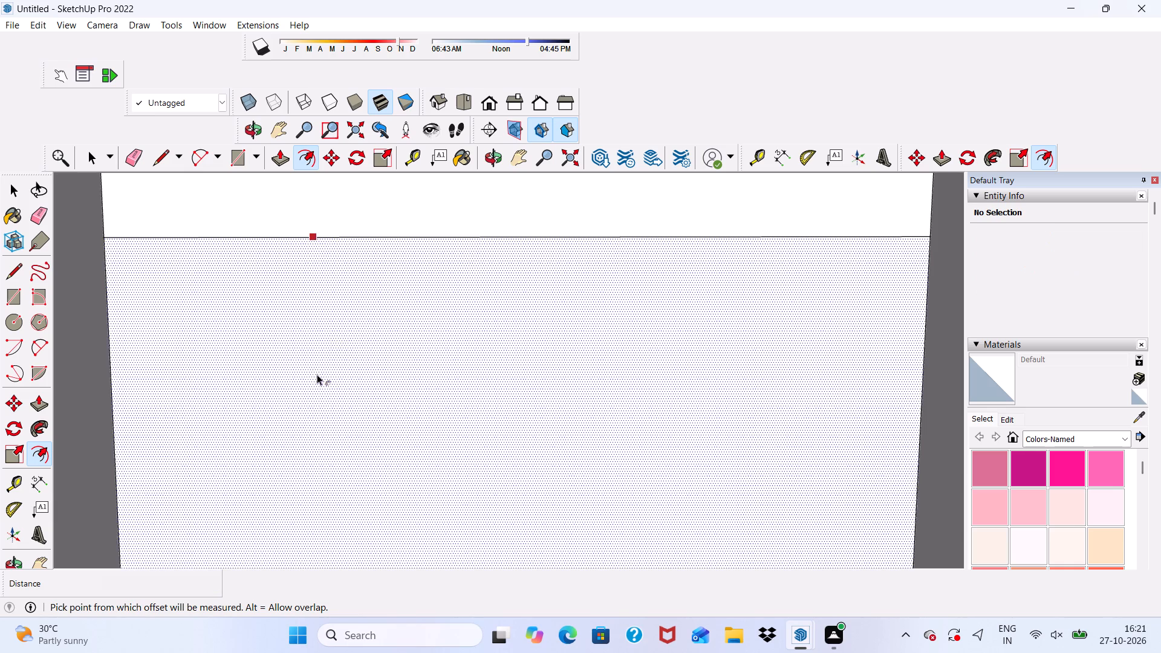
Draw an upright rectangle about 6' wide and 7' 2" tall on the left bay's wall above the cornice, crossing the floor line.
{"action": "scroll", "coordinate": [333, 337], "scroll_direction": "down", "scroll_amount": 4}
{"action": "key", "text": "space"}
{"action": "scroll", "coordinate": [383, 339], "scroll_direction": "down", "scroll_amount": 11}
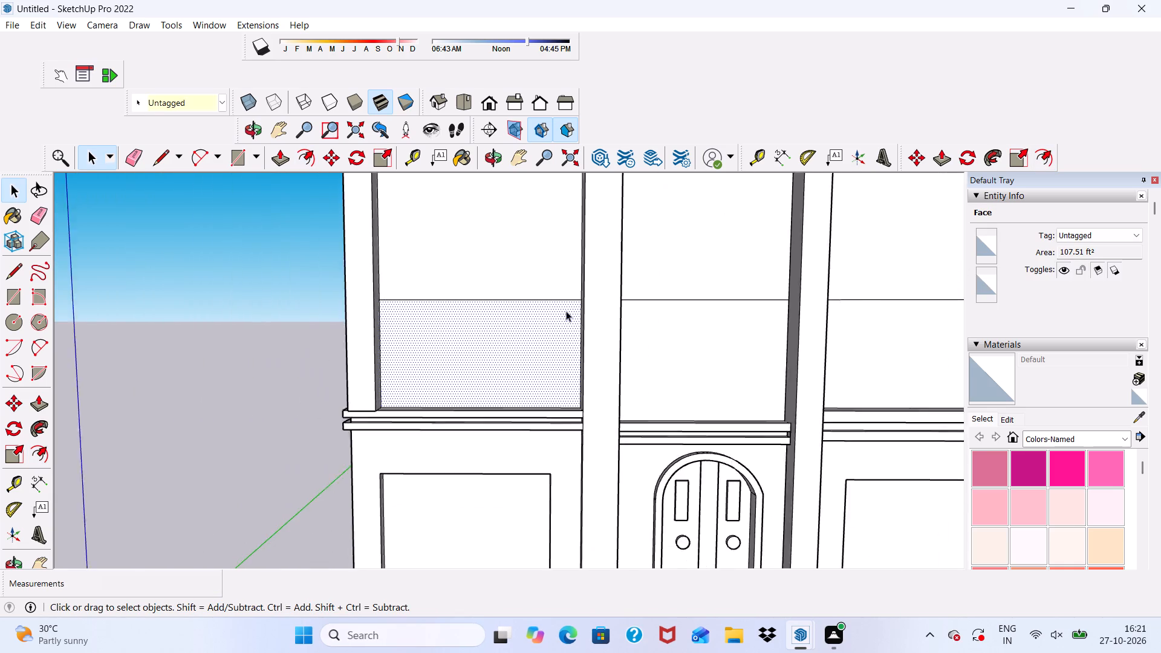
{"action": "scroll", "coordinate": [566, 311], "scroll_direction": "up", "scroll_amount": 1}
{"action": "middle_click_drag", "start_coordinate": [566, 311], "coordinate": [677, 325]}
{"action": "left_click", "coordinate": [90, 394]}
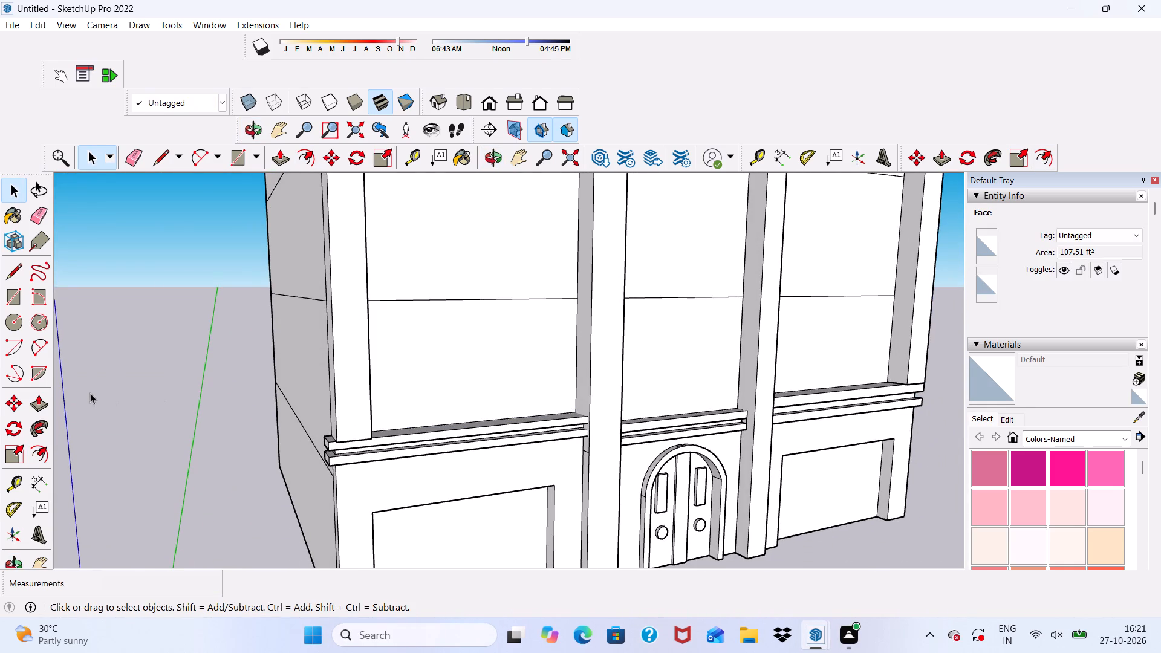
{"action": "left_click", "coordinate": [238, 155]}
{"action": "scroll", "coordinate": [462, 360], "scroll_direction": "down", "scroll_amount": 1}
{"action": "middle_click_drag", "start_coordinate": [473, 366], "coordinate": [362, 358]}
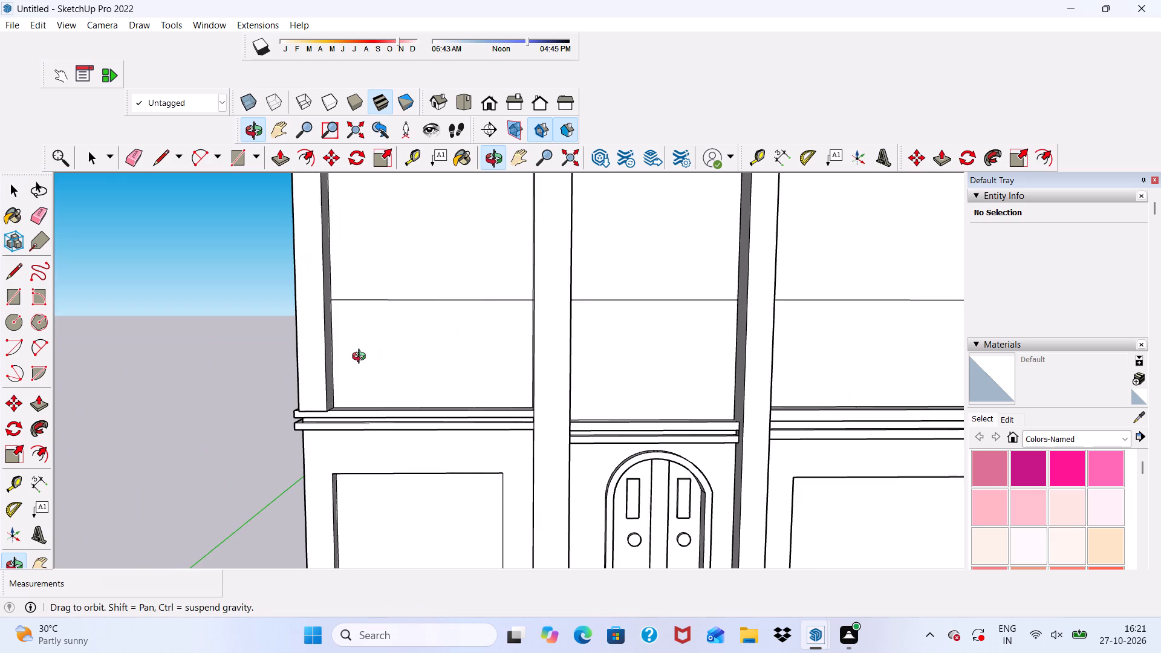
{"action": "middle_click_drag", "start_coordinate": [362, 358], "coordinate": [310, 359]}
{"action": "scroll", "coordinate": [351, 374], "scroll_direction": "up", "scroll_amount": 3}
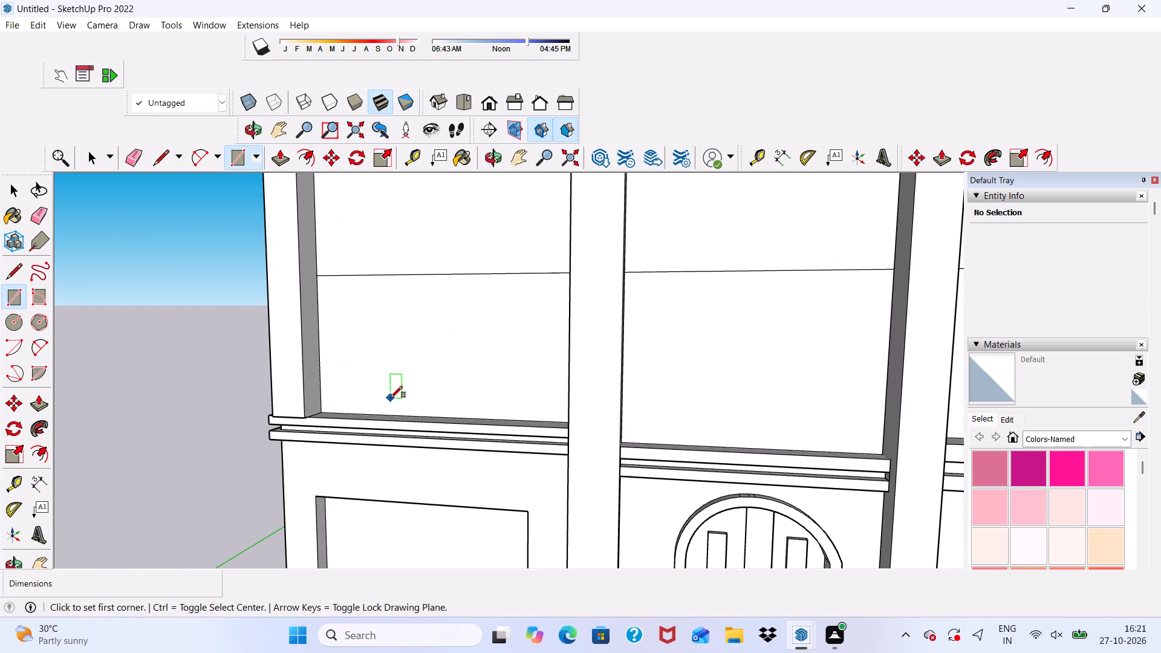
{"action": "left_click", "coordinate": [383, 398]}
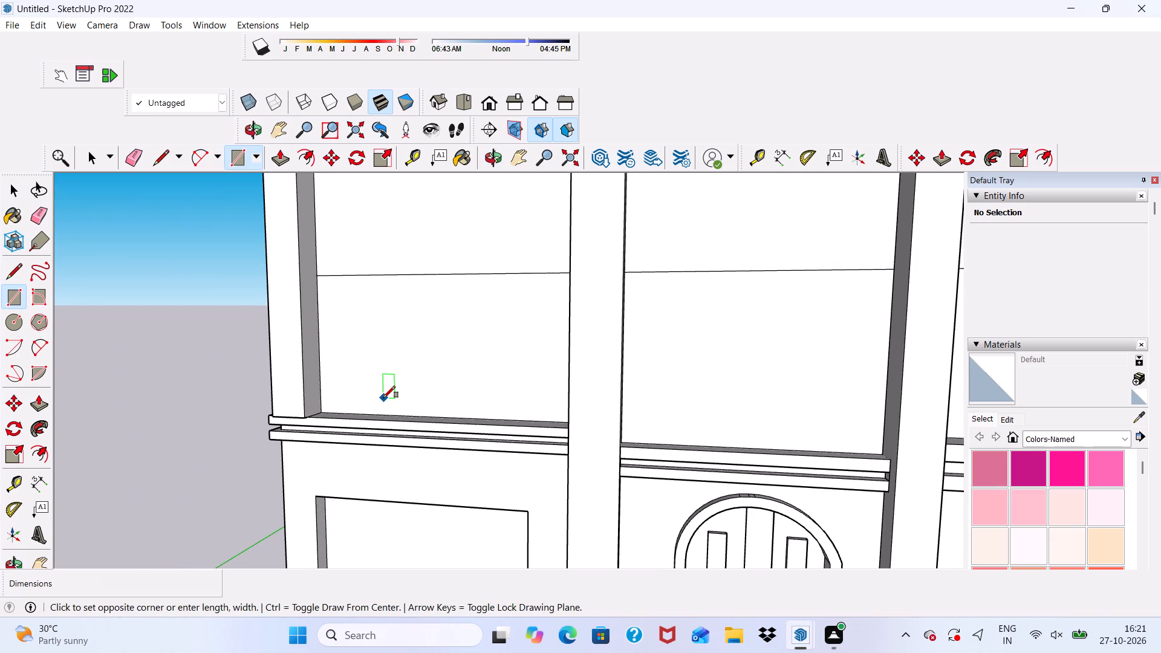
{"action": "left_click", "coordinate": [489, 264]}
{"action": "key", "text": "space"}
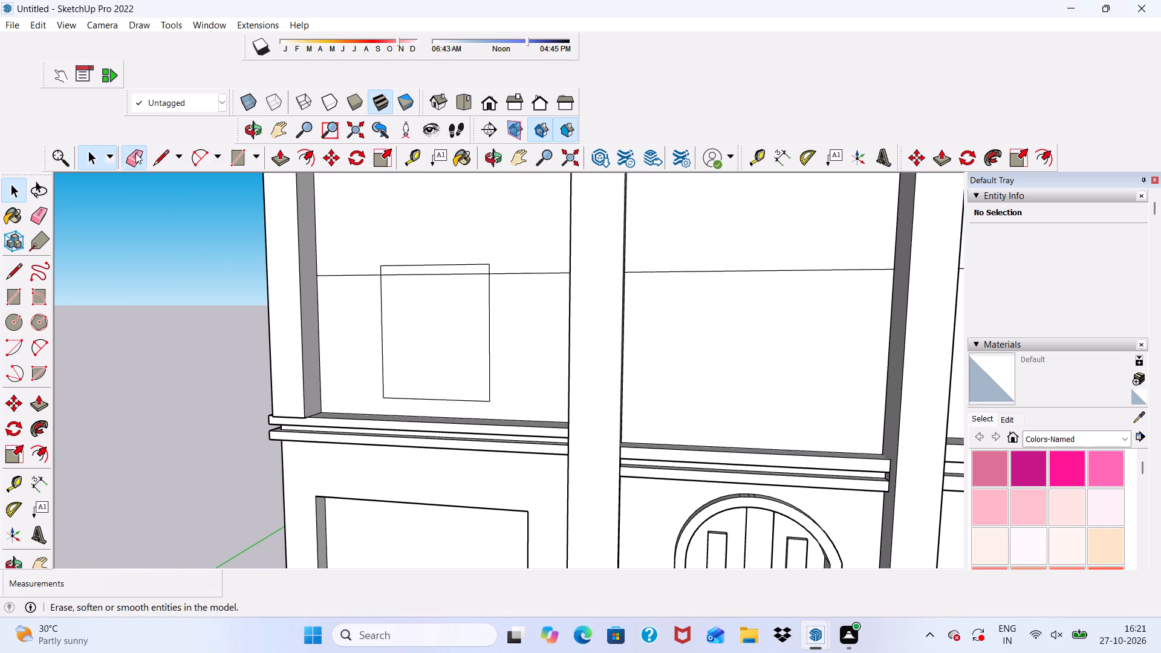
Erase the floor line across the left bay's wall, both inside the rectangle and on either side of it.
{"action": "left_click", "coordinate": [135, 153]}
{"action": "left_click_drag", "start_coordinate": [348, 267], "coordinate": [348, 274]}
{"action": "scroll", "coordinate": [429, 275], "scroll_direction": "up", "scroll_amount": 4}
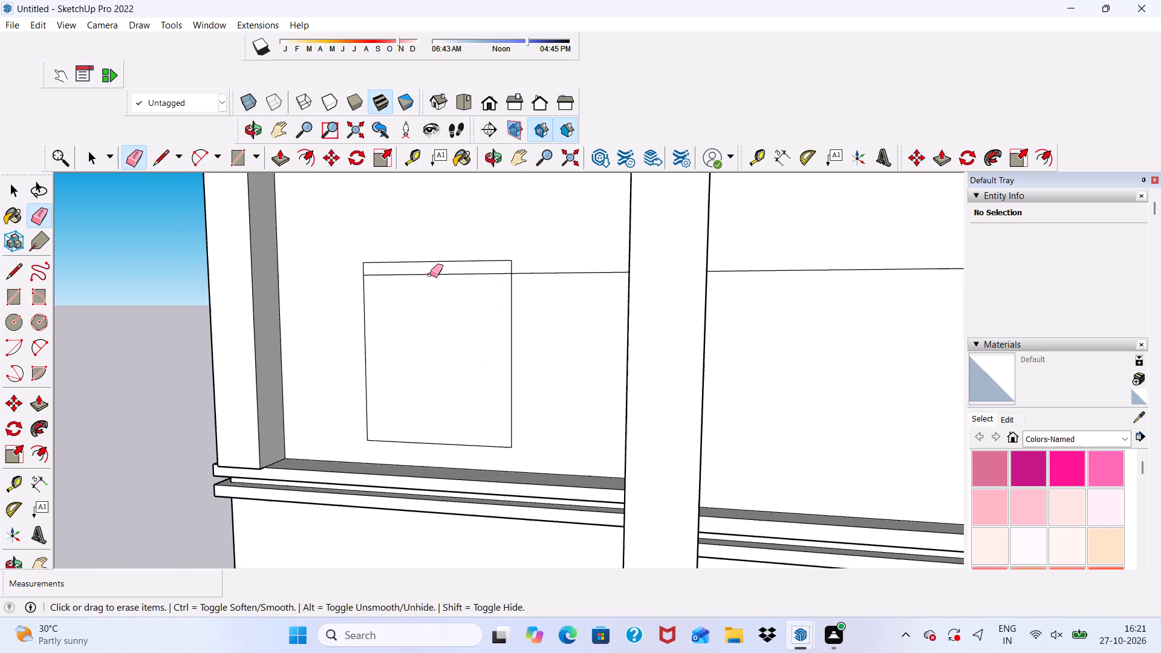
{"action": "left_click_drag", "start_coordinate": [432, 273], "coordinate": [432, 280]}
{"action": "left_click_drag", "start_coordinate": [554, 267], "coordinate": [559, 284]}
{"action": "key", "text": "space"}
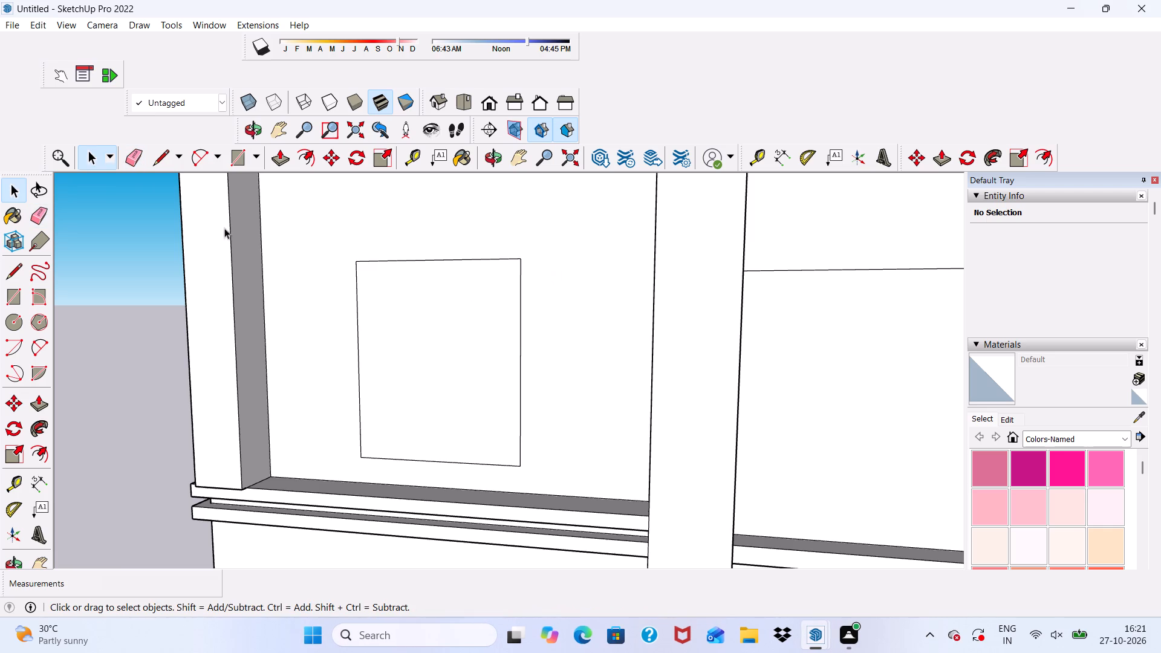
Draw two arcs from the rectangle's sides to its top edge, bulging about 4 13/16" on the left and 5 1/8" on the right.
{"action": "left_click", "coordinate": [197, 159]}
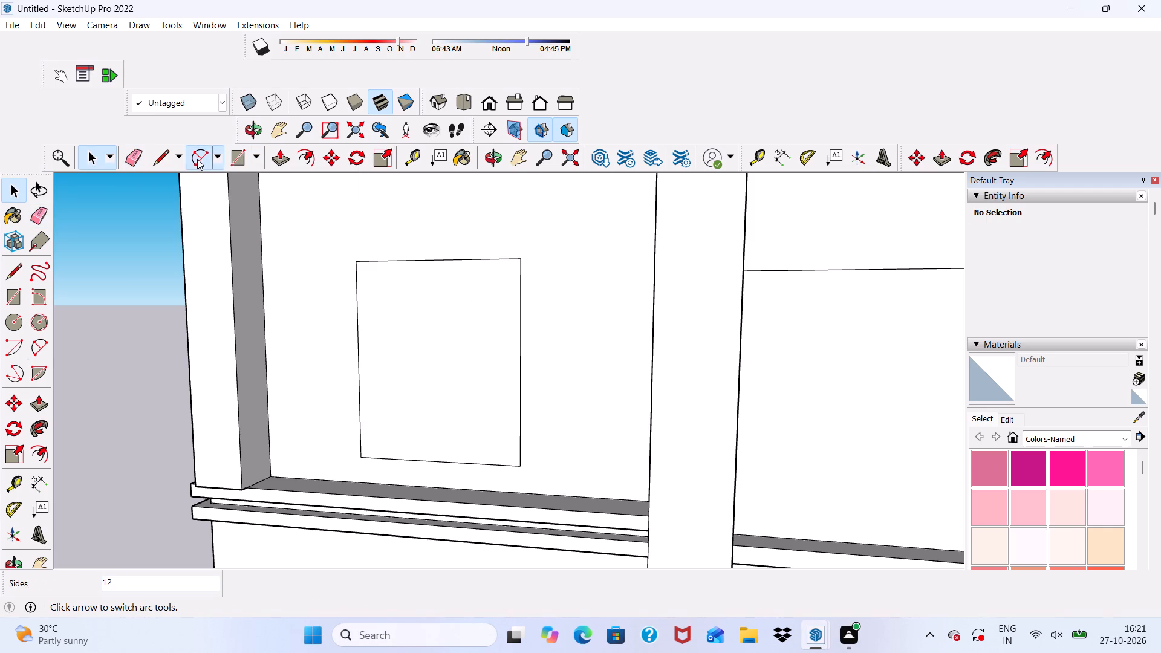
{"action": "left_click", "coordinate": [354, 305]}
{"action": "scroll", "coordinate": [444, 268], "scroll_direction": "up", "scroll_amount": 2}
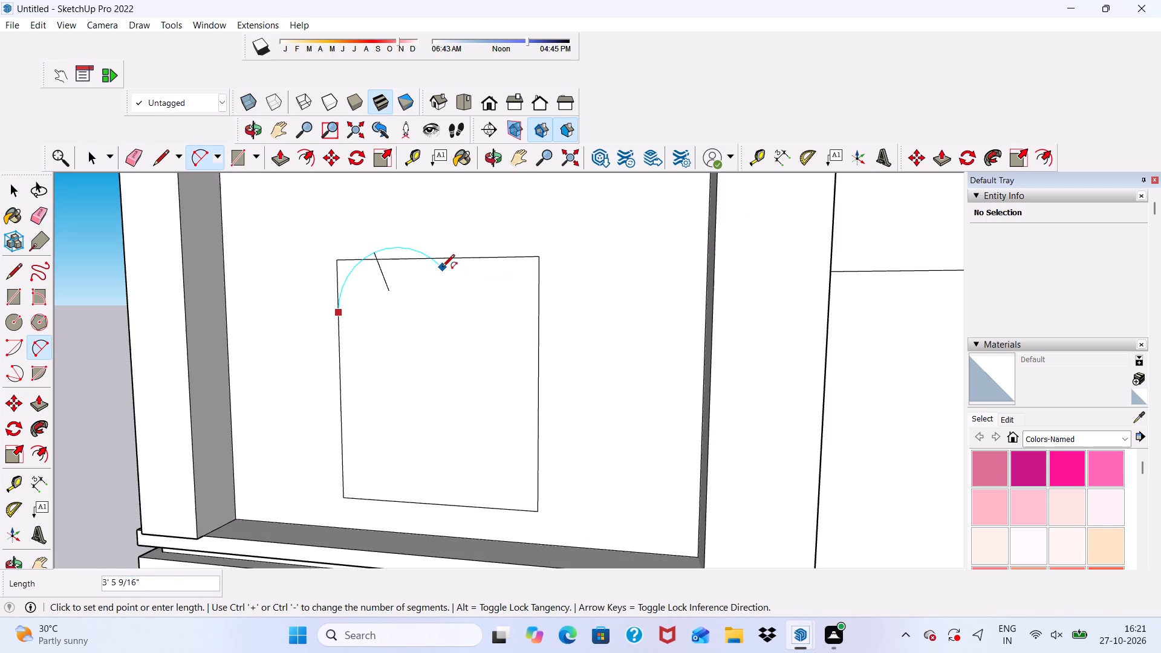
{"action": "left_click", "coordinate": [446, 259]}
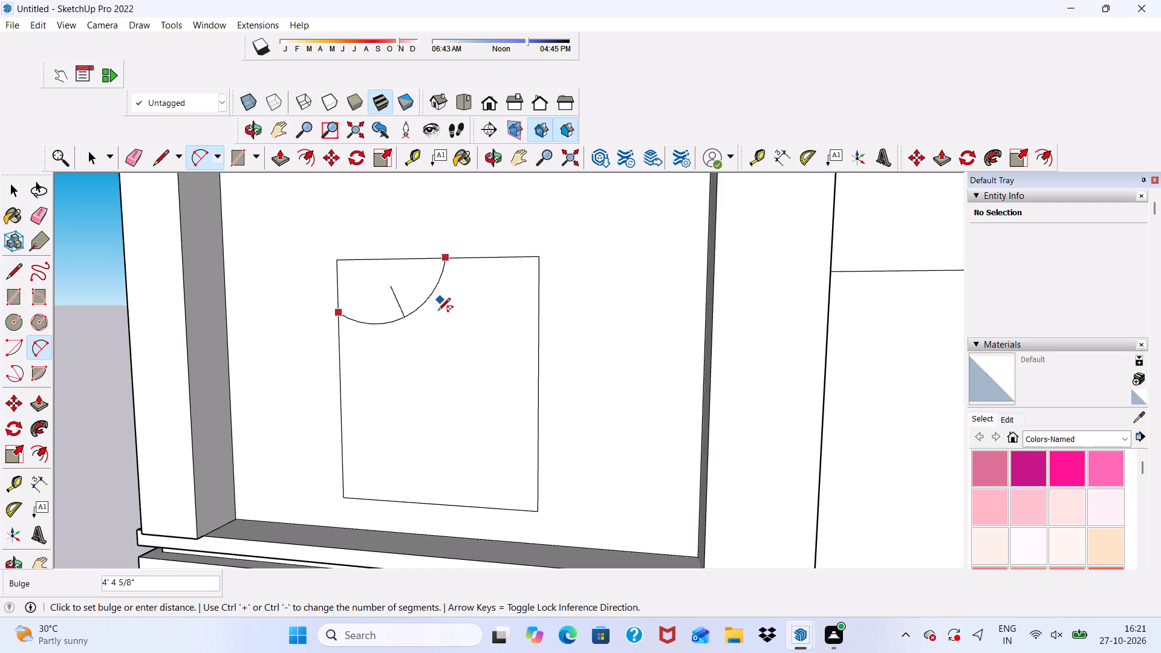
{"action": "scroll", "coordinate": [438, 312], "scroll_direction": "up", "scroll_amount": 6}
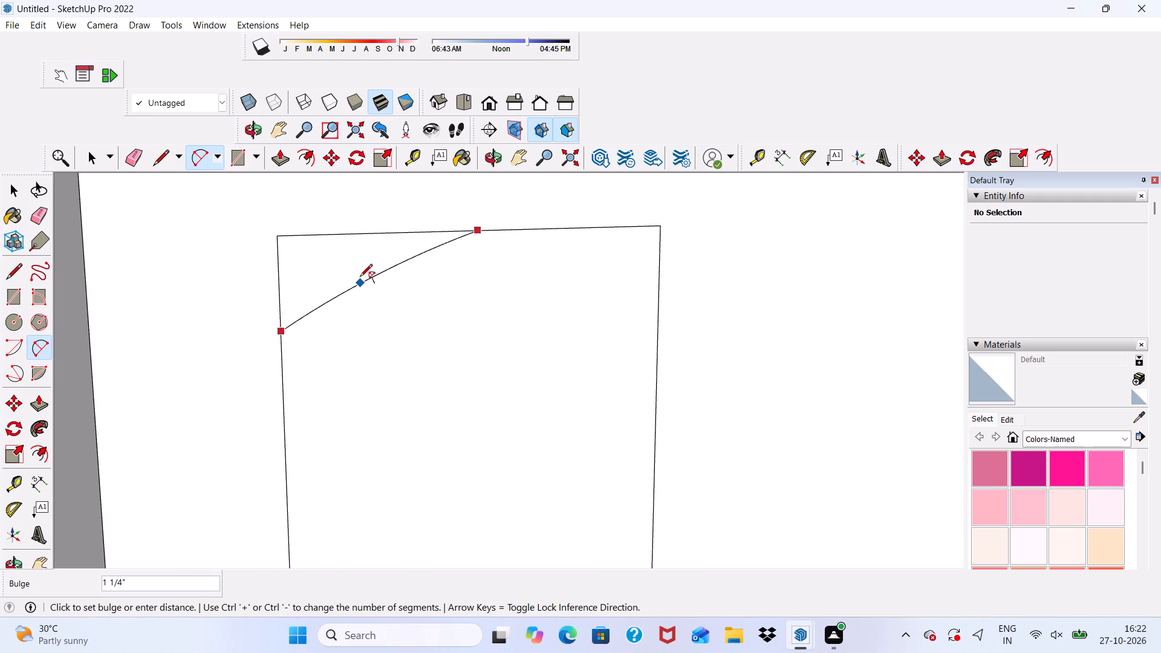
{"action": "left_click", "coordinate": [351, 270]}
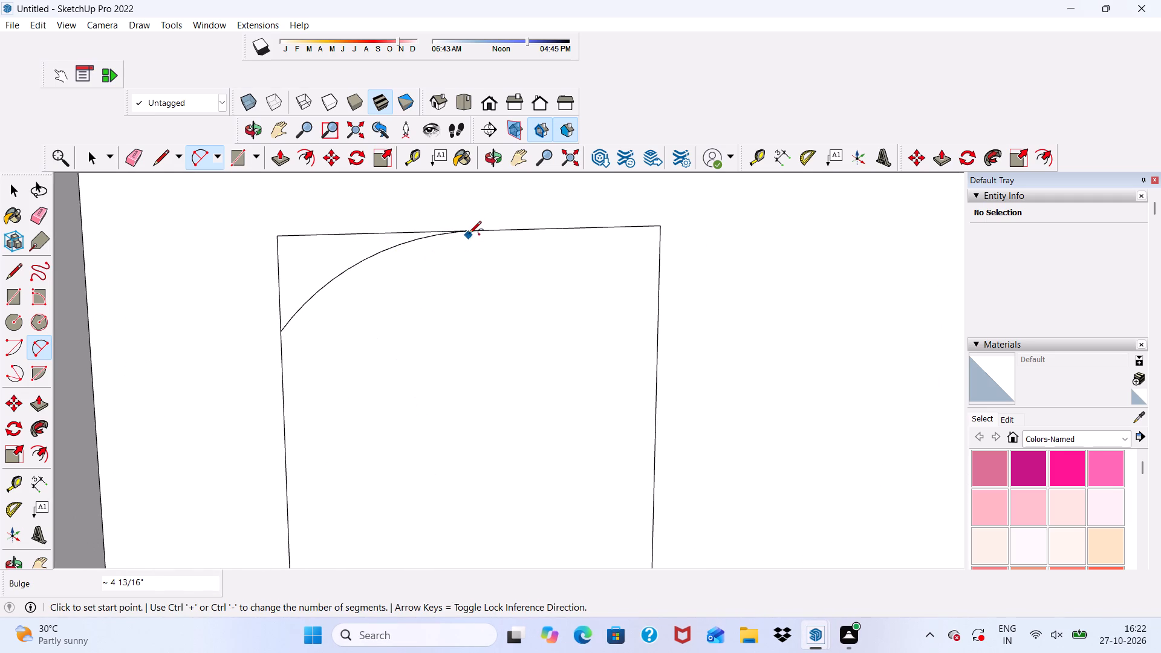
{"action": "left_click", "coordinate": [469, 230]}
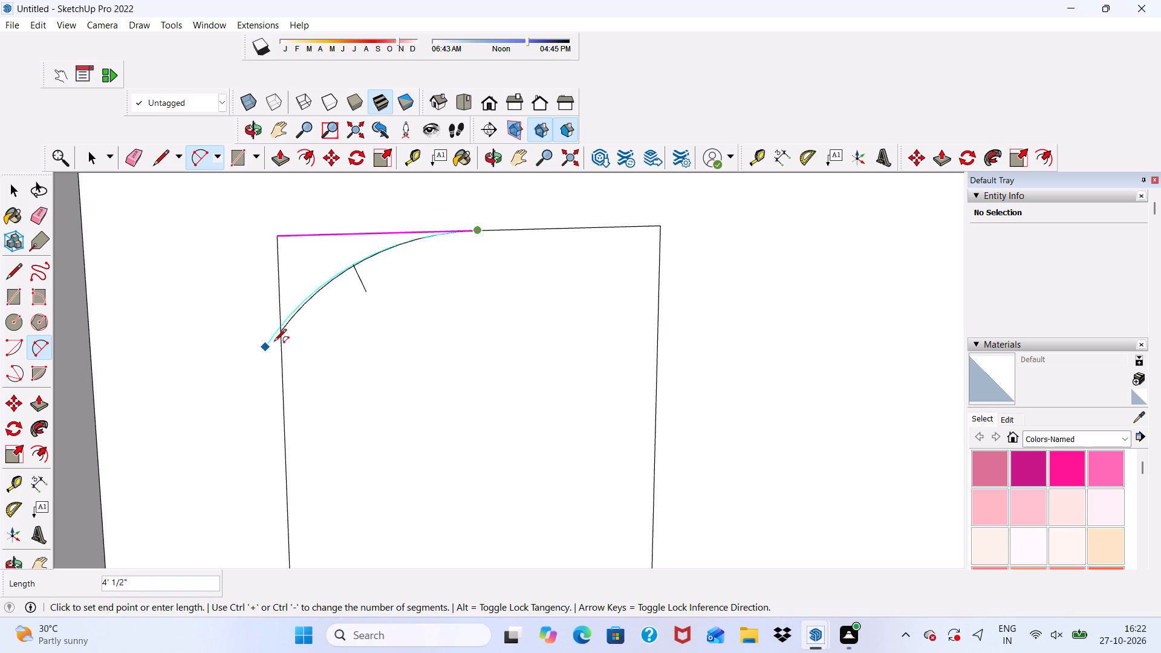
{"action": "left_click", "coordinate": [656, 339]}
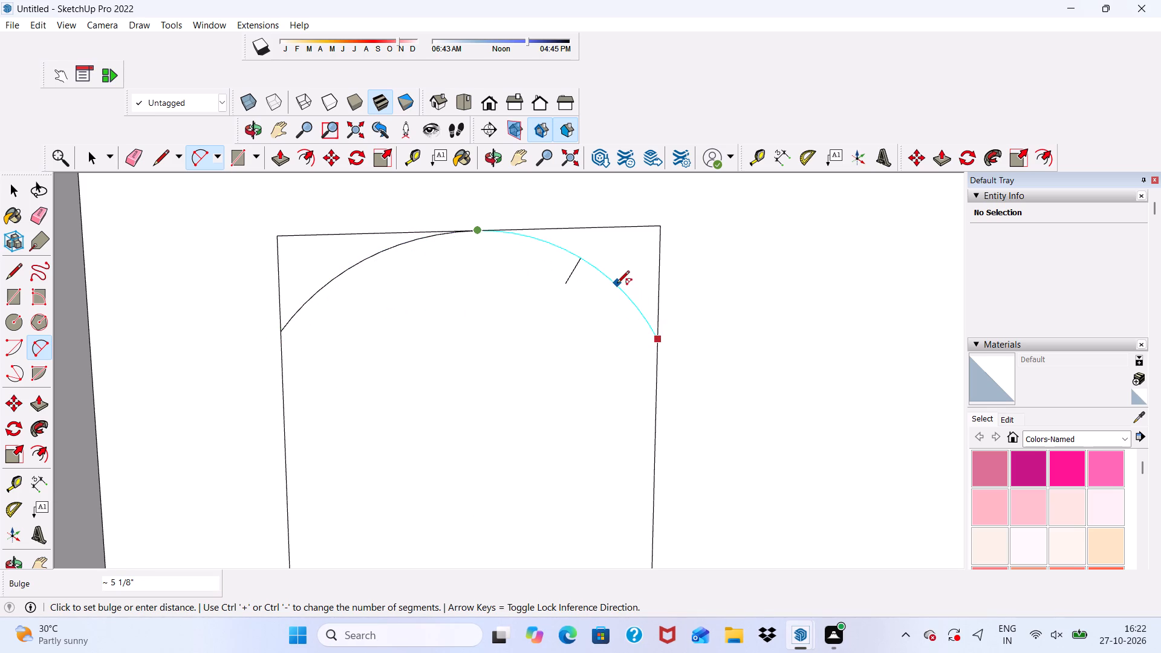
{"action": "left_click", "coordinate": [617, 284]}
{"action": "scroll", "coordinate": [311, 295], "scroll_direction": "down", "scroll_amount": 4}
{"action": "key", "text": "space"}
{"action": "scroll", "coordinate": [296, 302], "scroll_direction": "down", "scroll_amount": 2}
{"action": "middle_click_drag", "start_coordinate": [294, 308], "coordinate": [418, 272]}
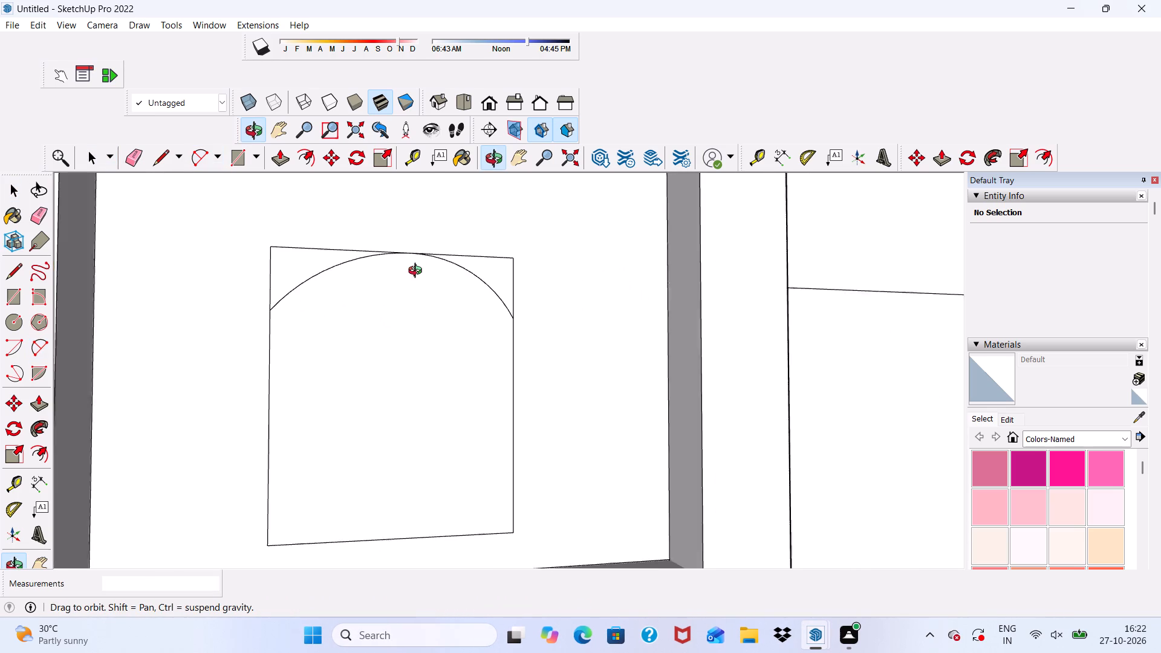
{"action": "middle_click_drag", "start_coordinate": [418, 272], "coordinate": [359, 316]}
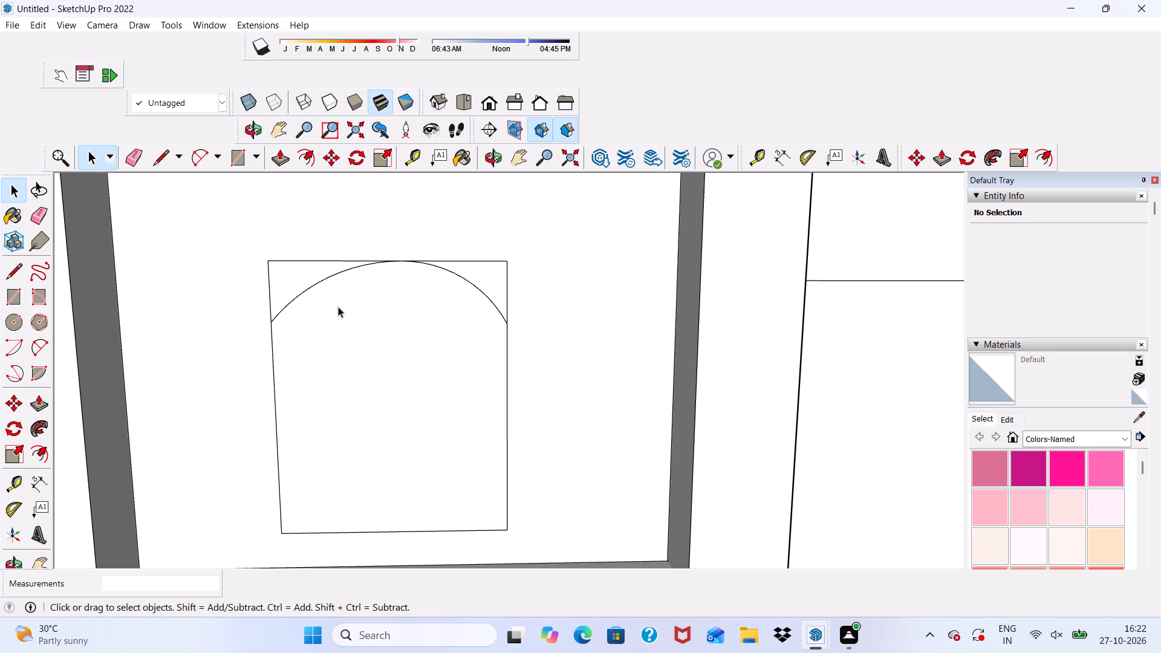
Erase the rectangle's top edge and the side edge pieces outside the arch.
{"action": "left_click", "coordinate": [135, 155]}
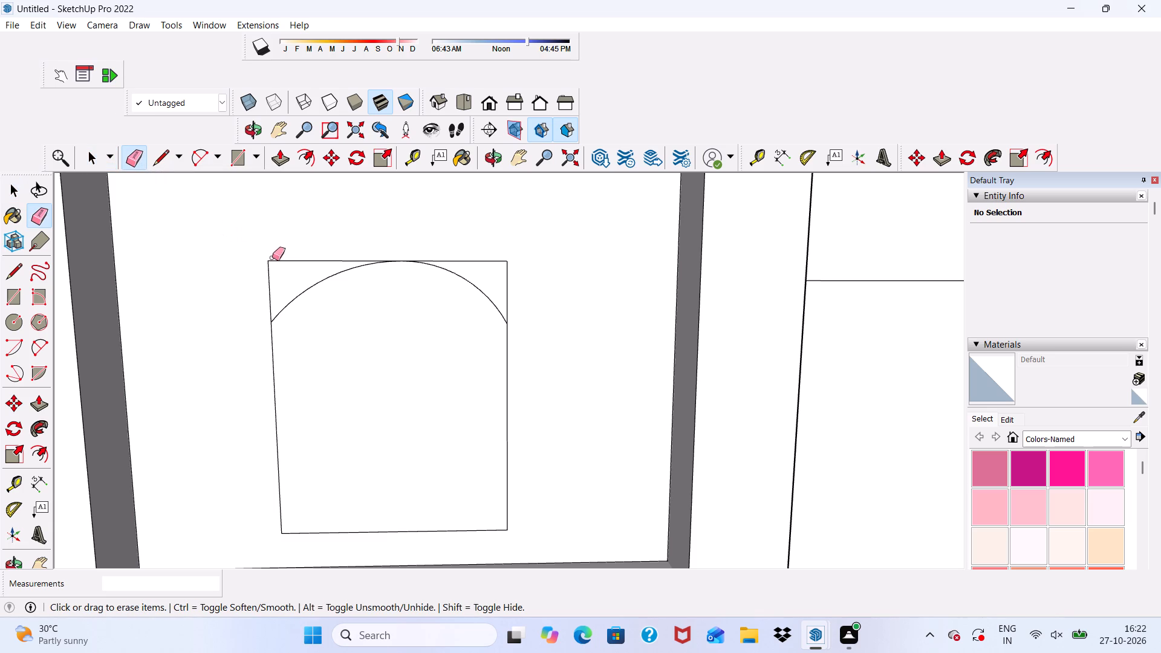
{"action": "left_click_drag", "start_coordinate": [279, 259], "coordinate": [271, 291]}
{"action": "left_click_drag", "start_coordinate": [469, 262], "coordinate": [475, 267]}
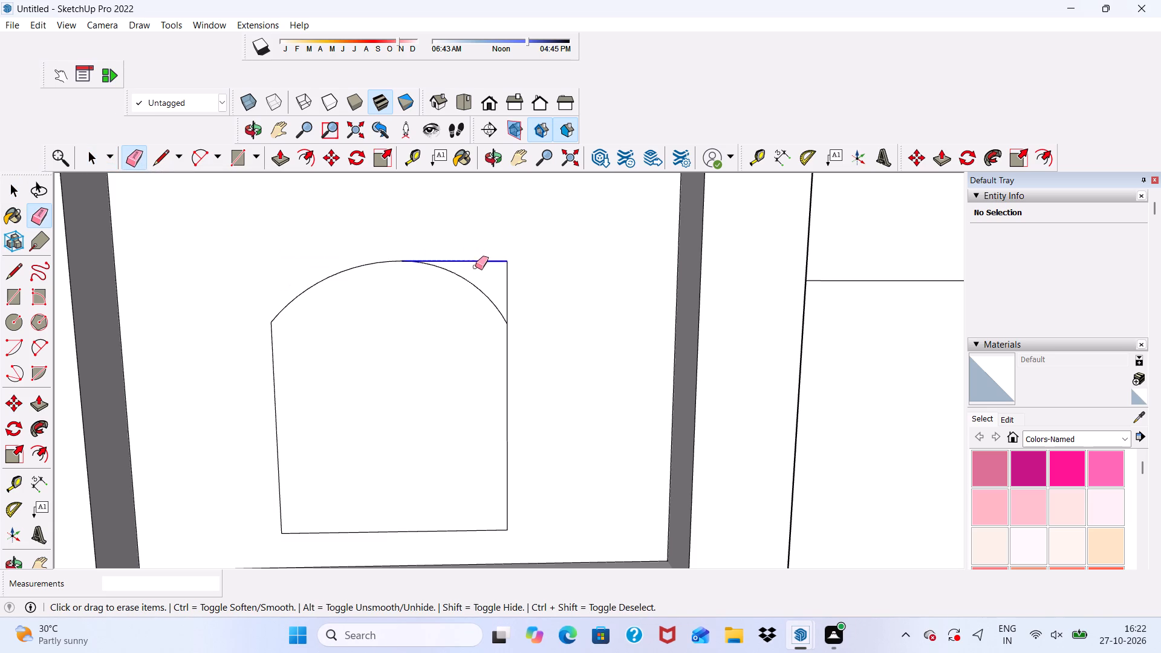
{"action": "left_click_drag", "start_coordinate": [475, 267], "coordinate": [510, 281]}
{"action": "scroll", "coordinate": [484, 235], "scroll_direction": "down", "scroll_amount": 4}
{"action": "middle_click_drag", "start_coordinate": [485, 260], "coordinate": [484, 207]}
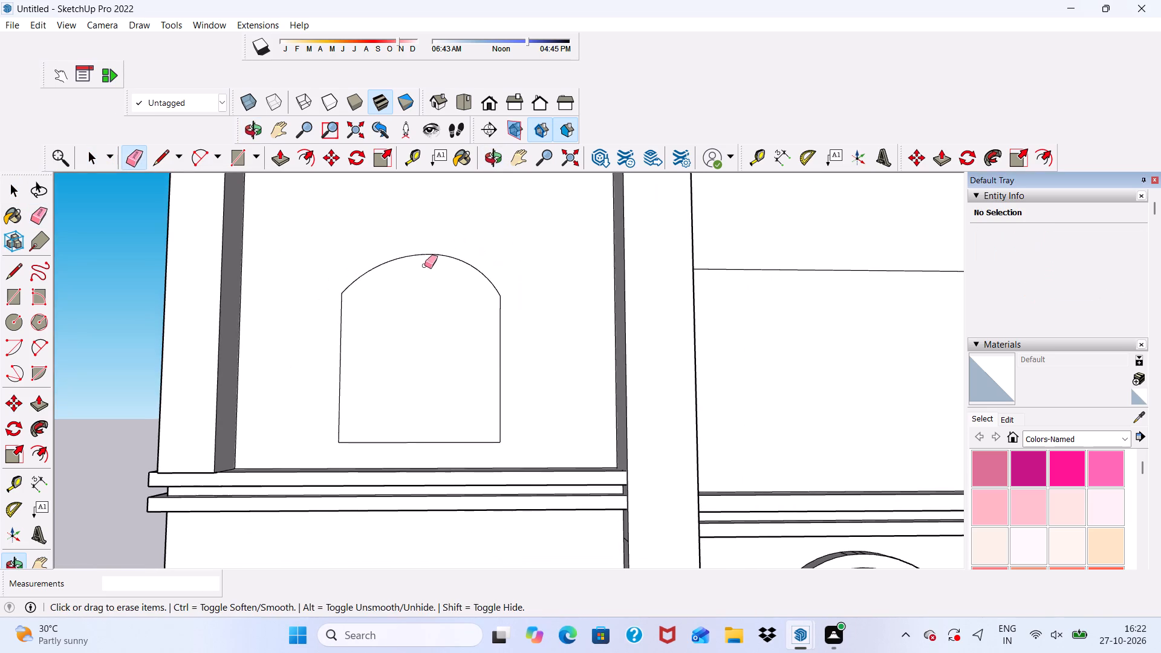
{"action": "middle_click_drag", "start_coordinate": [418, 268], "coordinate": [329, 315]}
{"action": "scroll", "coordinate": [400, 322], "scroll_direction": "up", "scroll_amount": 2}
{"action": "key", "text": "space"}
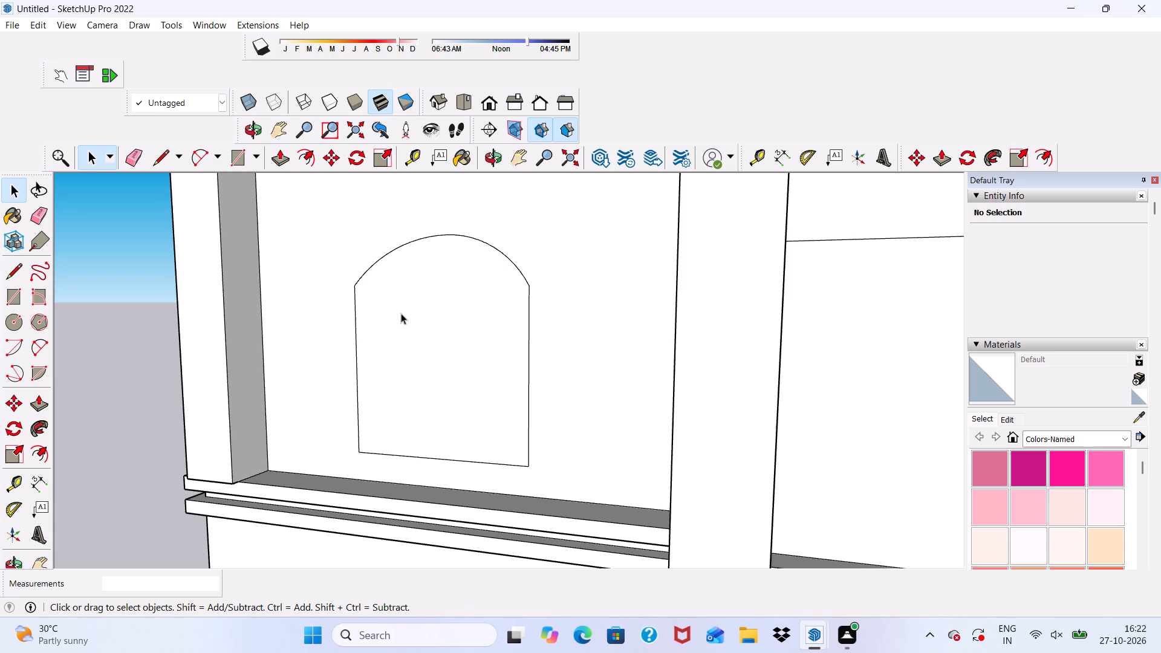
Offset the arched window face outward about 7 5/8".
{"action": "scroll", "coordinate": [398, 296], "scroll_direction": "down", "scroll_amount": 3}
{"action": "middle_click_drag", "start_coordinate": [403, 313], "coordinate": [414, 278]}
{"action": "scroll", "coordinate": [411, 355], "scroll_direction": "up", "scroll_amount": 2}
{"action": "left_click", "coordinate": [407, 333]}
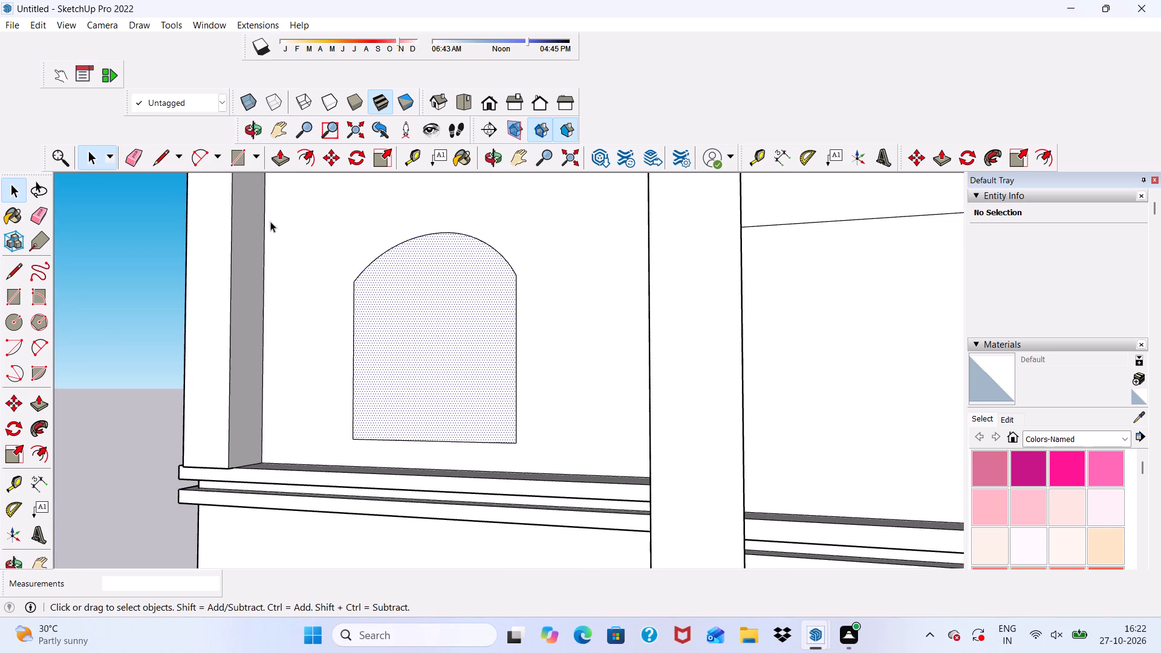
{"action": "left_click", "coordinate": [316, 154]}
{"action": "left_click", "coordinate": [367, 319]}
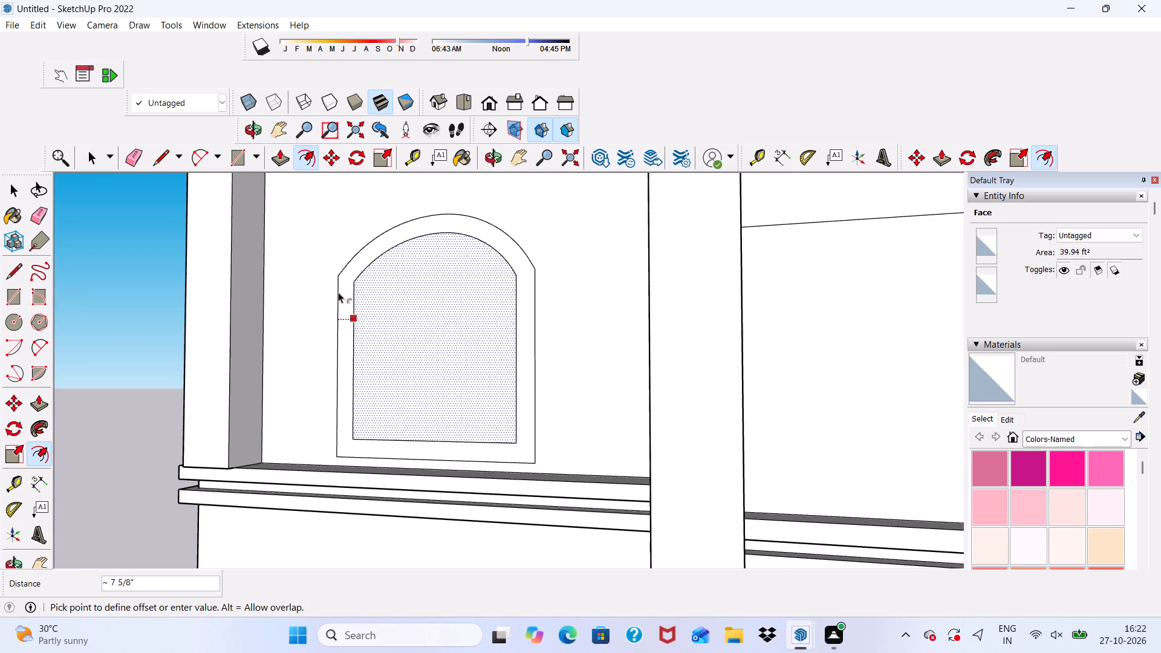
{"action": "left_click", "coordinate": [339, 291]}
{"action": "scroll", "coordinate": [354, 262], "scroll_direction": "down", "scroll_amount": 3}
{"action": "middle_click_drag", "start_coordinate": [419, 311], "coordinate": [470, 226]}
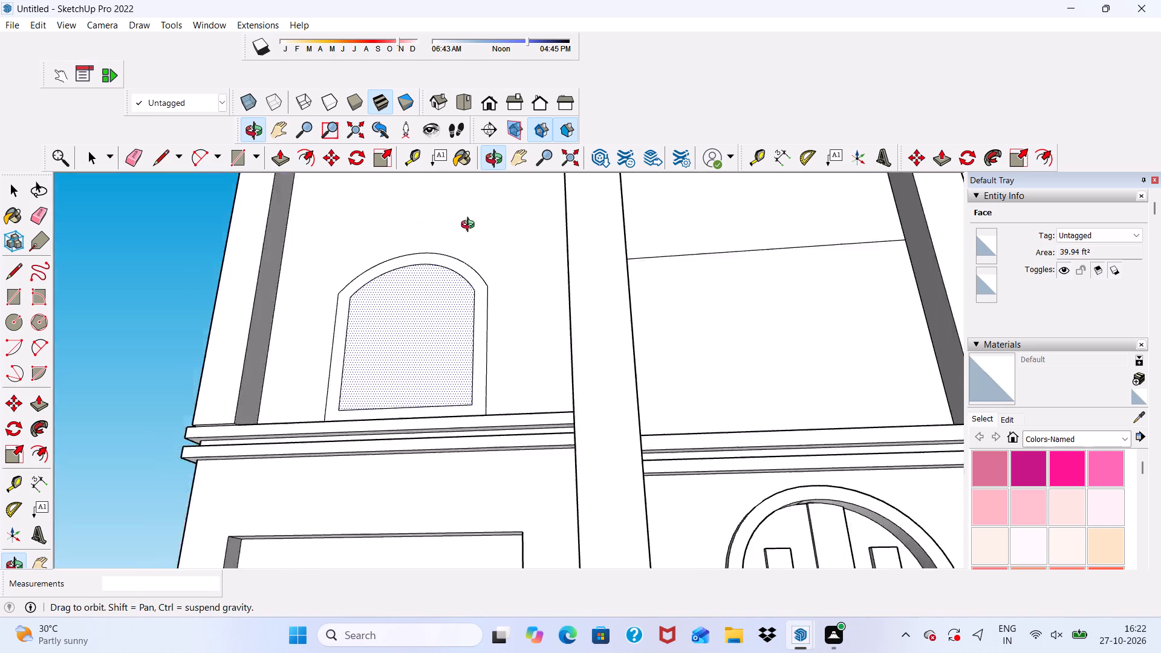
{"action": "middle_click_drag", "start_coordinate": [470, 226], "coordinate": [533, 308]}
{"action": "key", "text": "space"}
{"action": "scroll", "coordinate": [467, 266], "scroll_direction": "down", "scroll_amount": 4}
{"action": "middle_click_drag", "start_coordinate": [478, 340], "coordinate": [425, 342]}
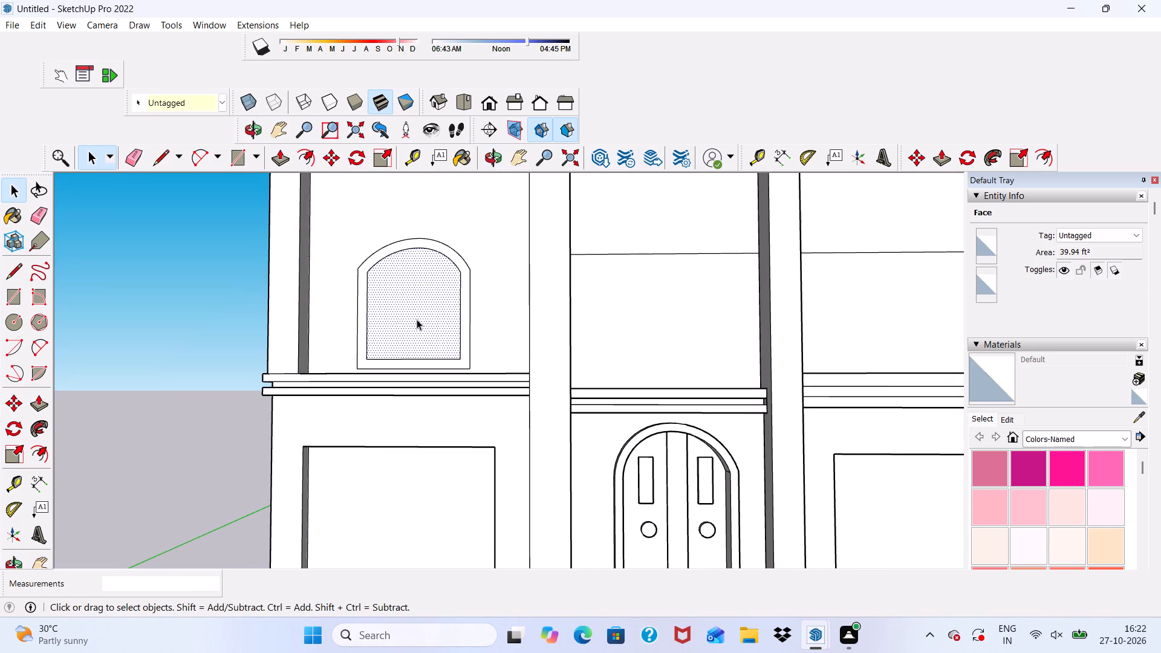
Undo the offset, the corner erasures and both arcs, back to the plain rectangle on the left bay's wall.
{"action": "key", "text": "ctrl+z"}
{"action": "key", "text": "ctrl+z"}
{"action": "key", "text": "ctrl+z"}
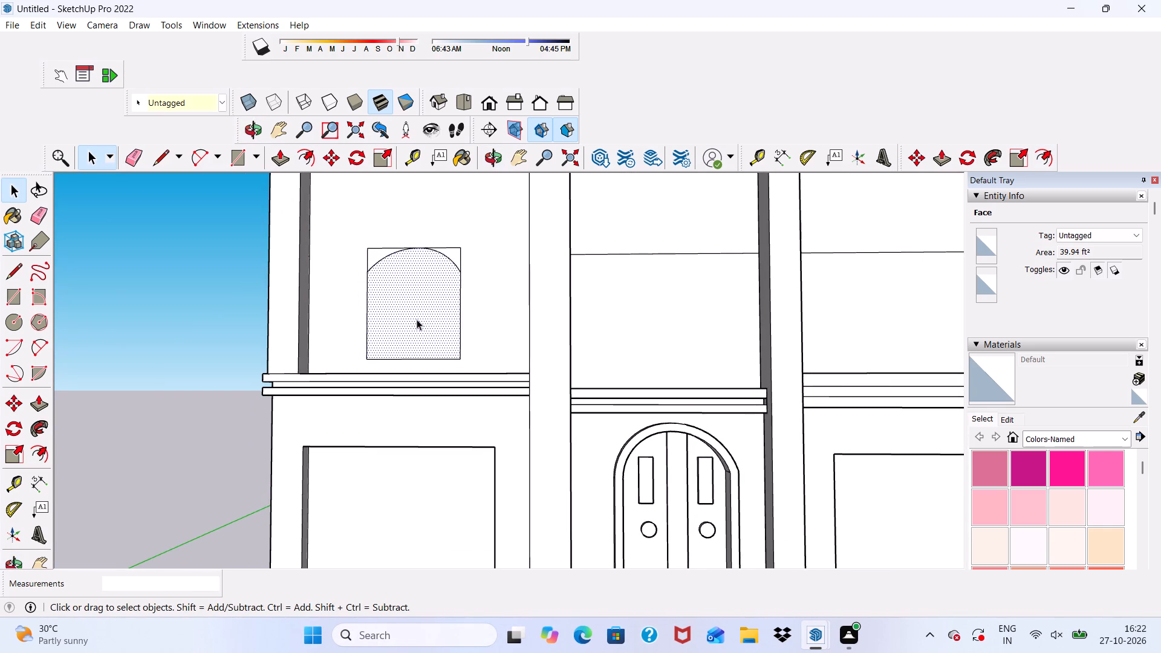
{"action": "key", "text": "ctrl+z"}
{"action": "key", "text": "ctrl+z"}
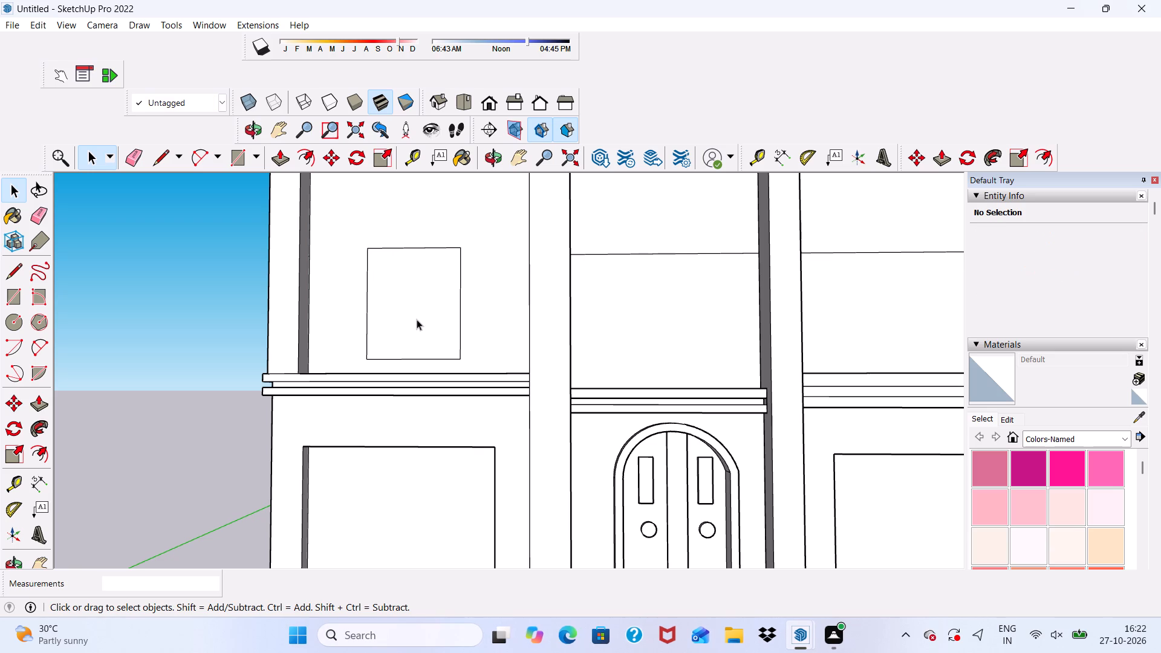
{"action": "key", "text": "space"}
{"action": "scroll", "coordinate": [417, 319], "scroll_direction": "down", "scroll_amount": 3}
Draw two taller arcs from the rectangle's sides to its top edge, bulging about 7 11/16" on the left and 8 1/2" on the right.
{"action": "left_click", "coordinate": [197, 157]}
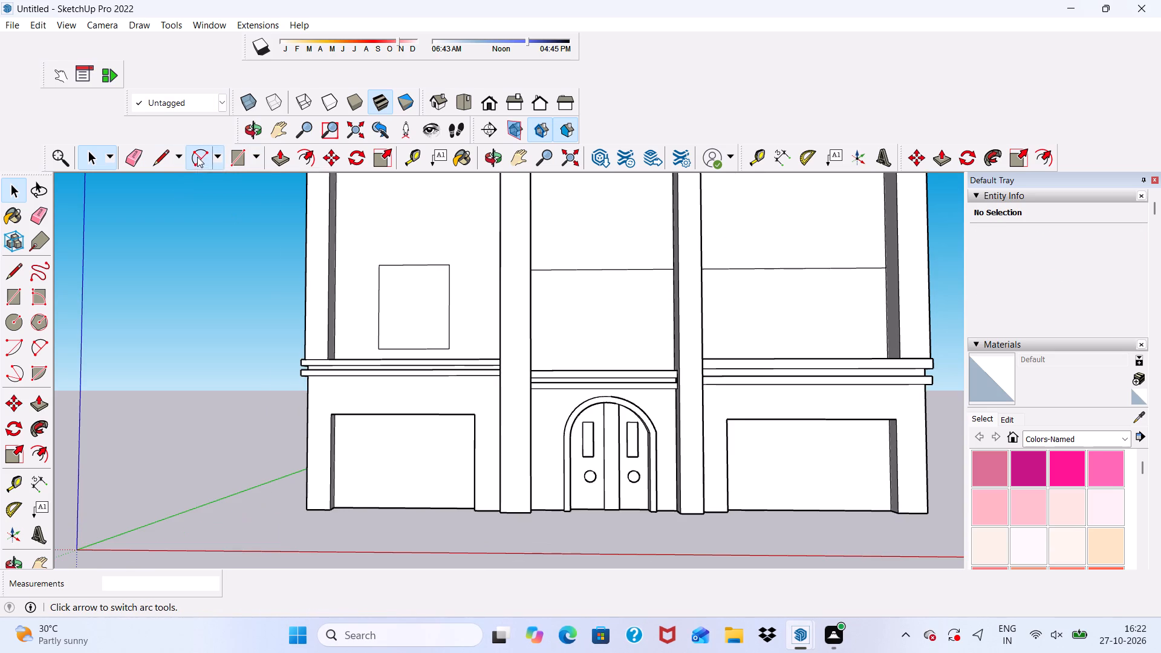
{"action": "left_click", "coordinate": [379, 293]}
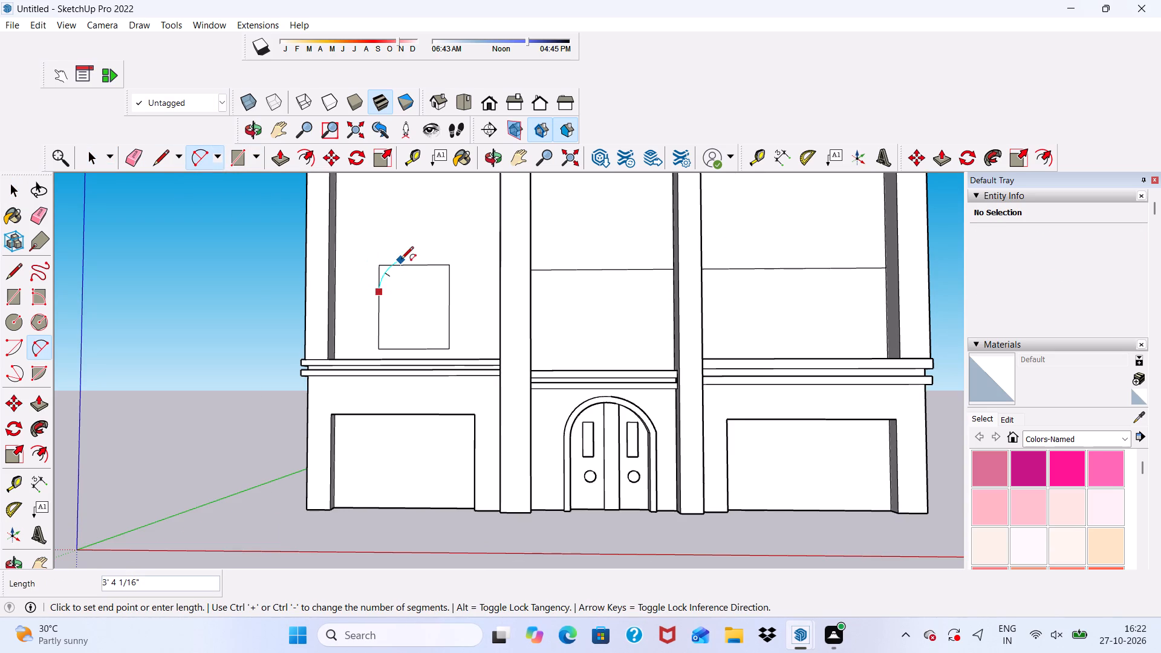
{"action": "scroll", "coordinate": [420, 270], "scroll_direction": "up", "scroll_amount": 8}
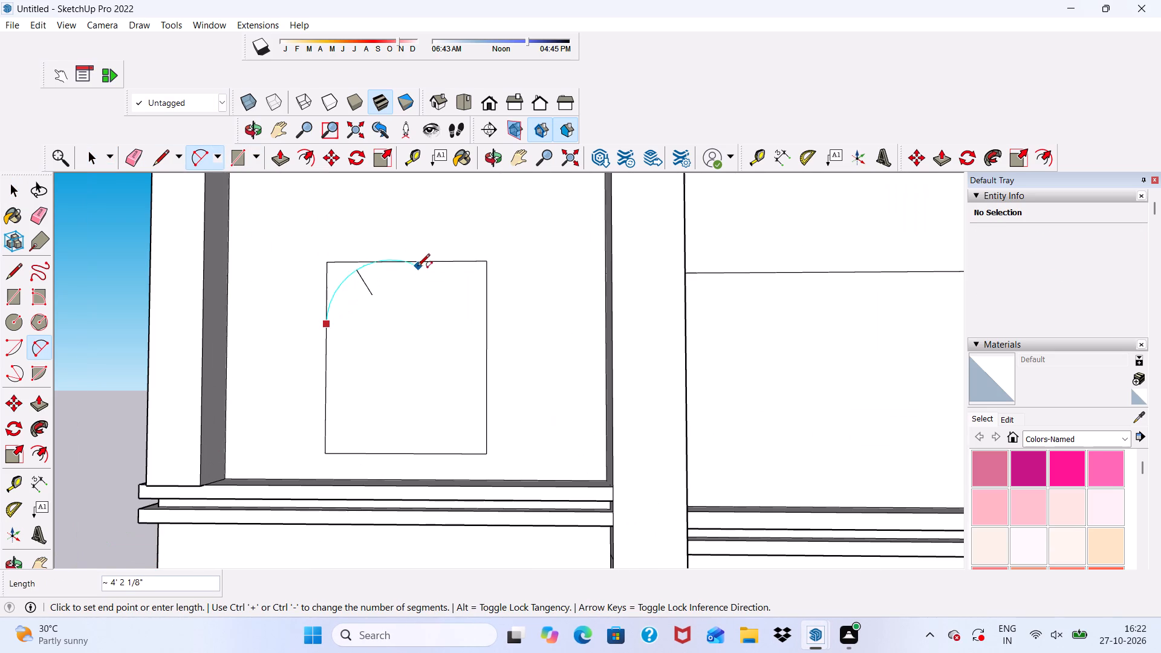
{"action": "left_click", "coordinate": [417, 265]}
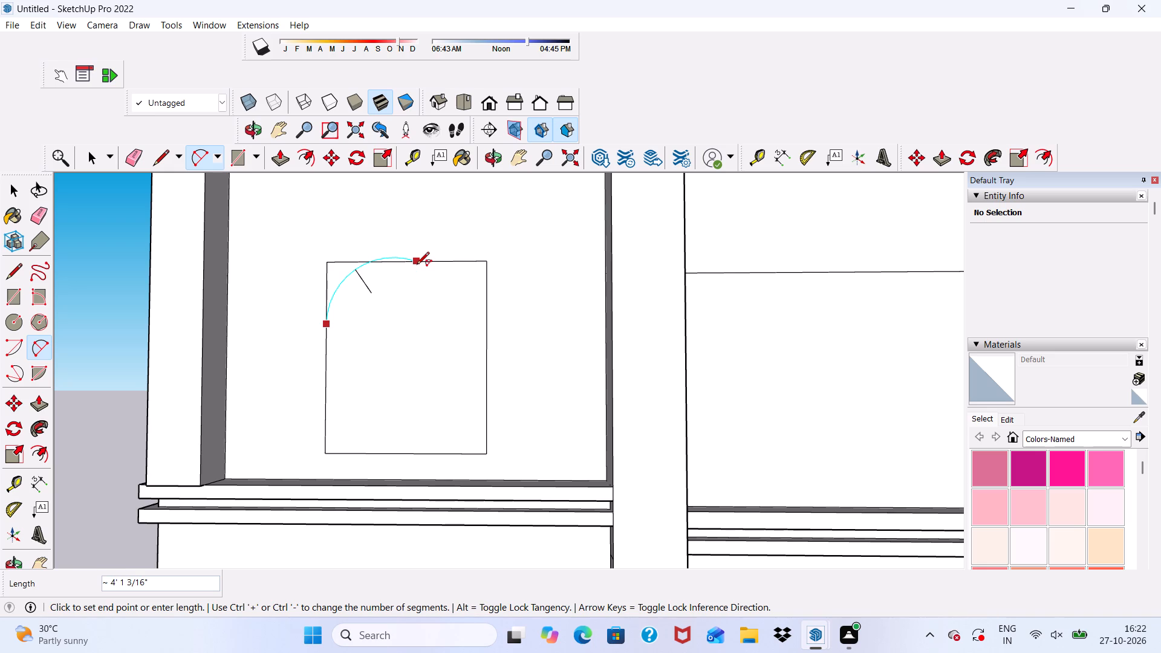
{"action": "scroll", "coordinate": [420, 279], "scroll_direction": "up", "scroll_amount": 7}
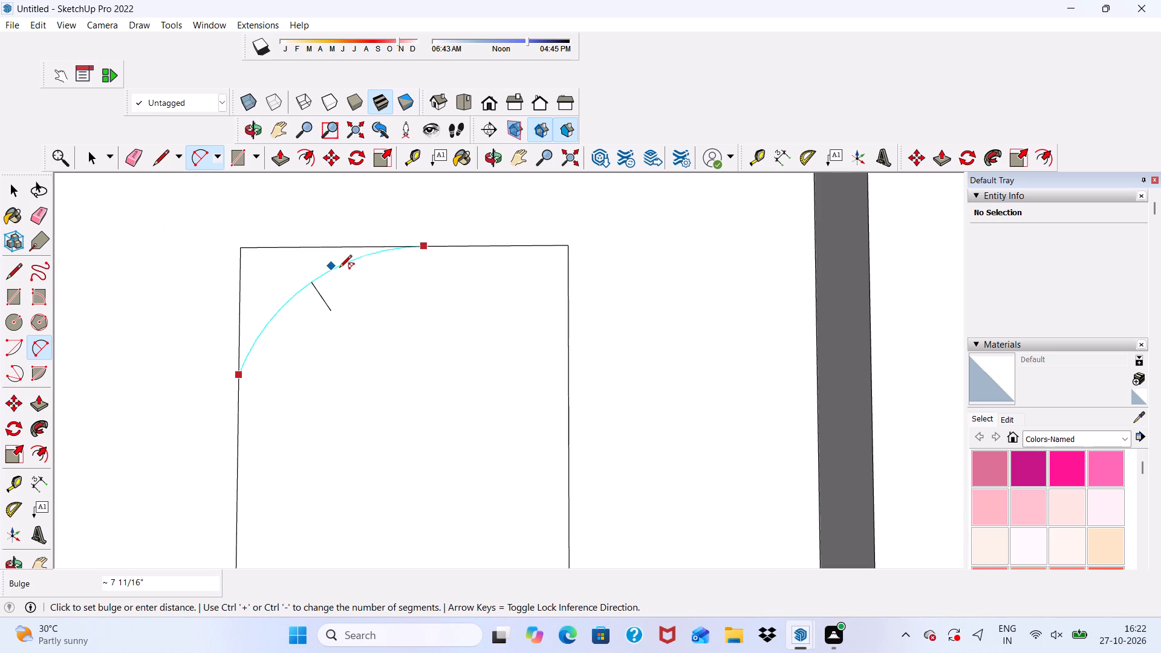
{"action": "left_click", "coordinate": [339, 268]}
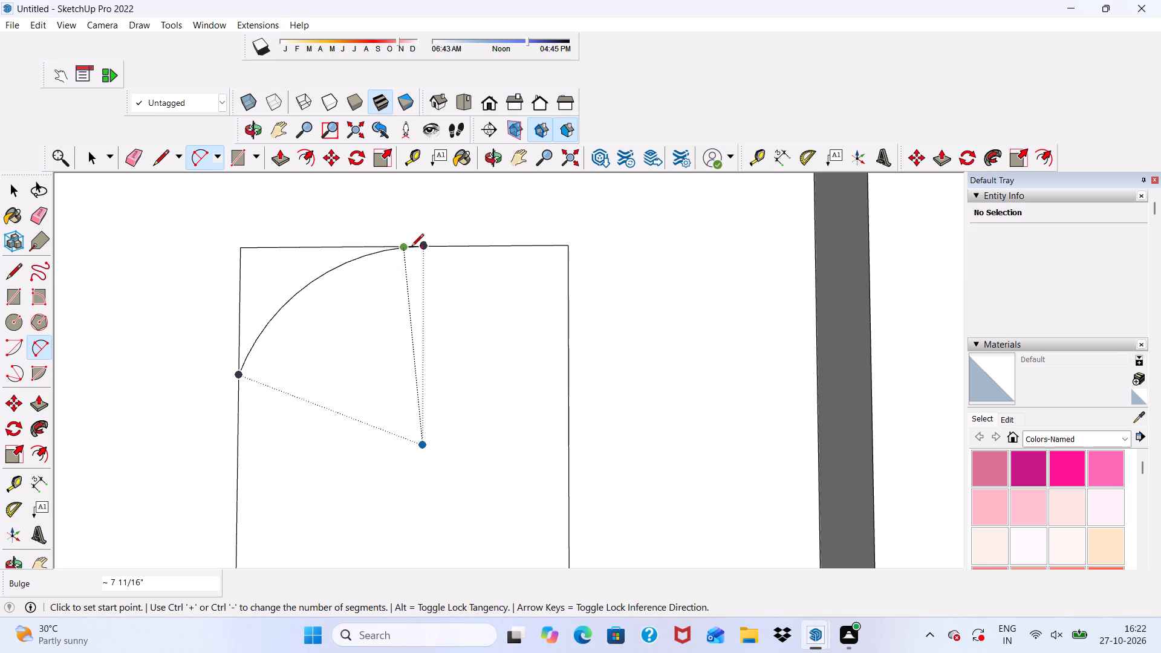
{"action": "left_click", "coordinate": [413, 248]}
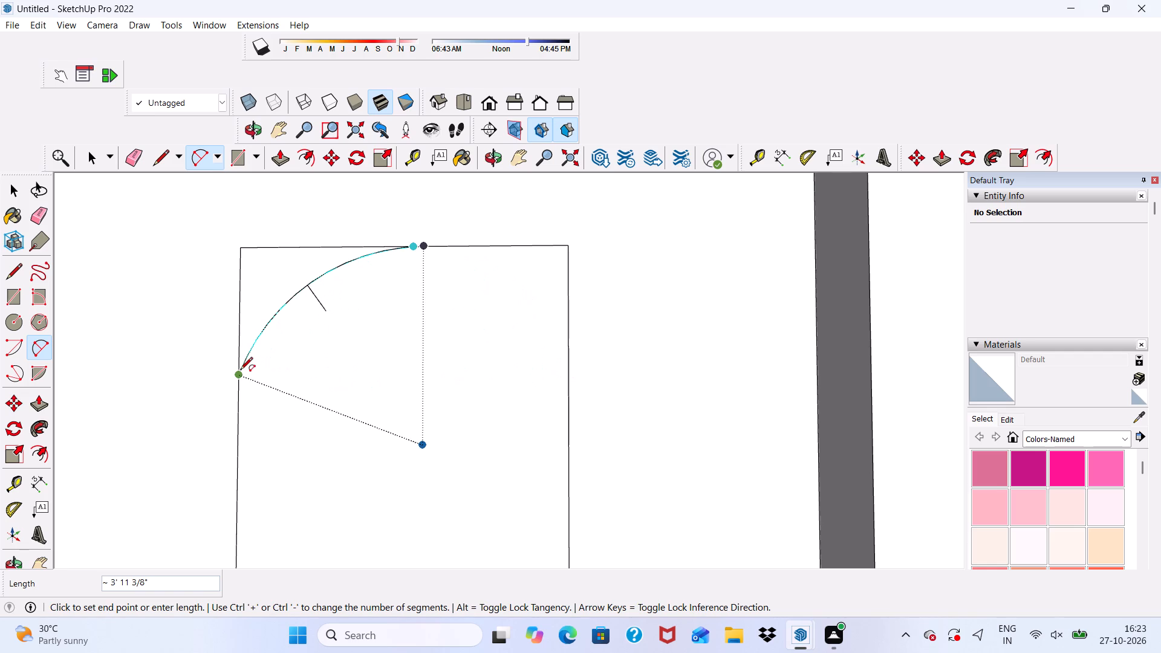
{"action": "left_click", "coordinate": [571, 378]}
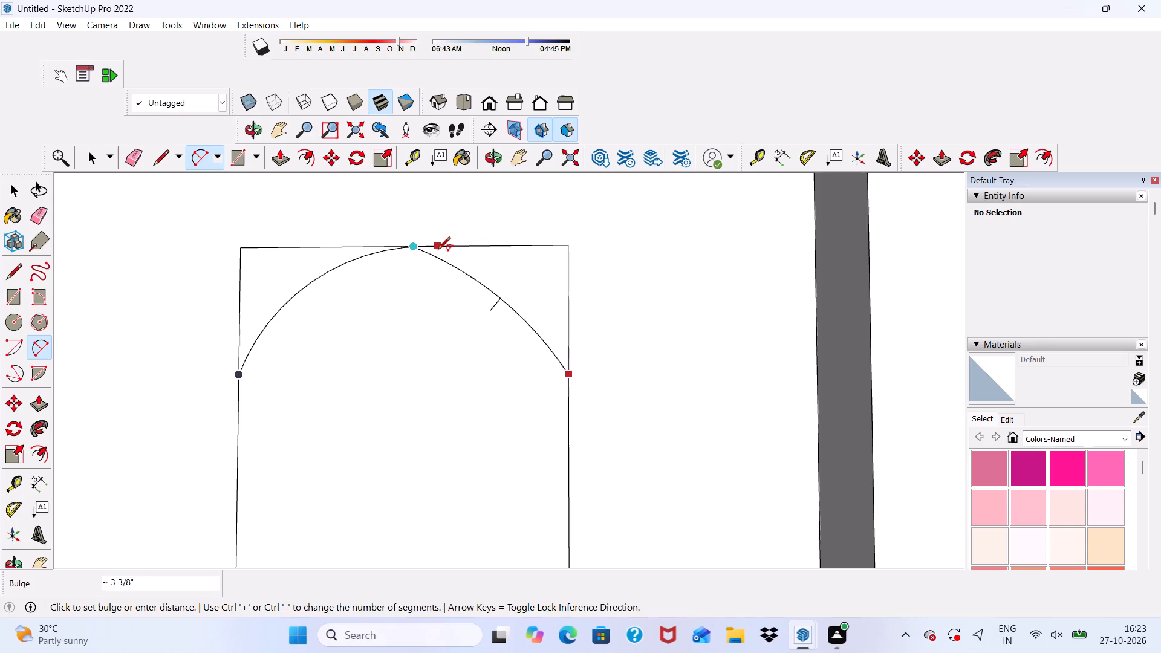
{"action": "left_click", "coordinate": [492, 258]}
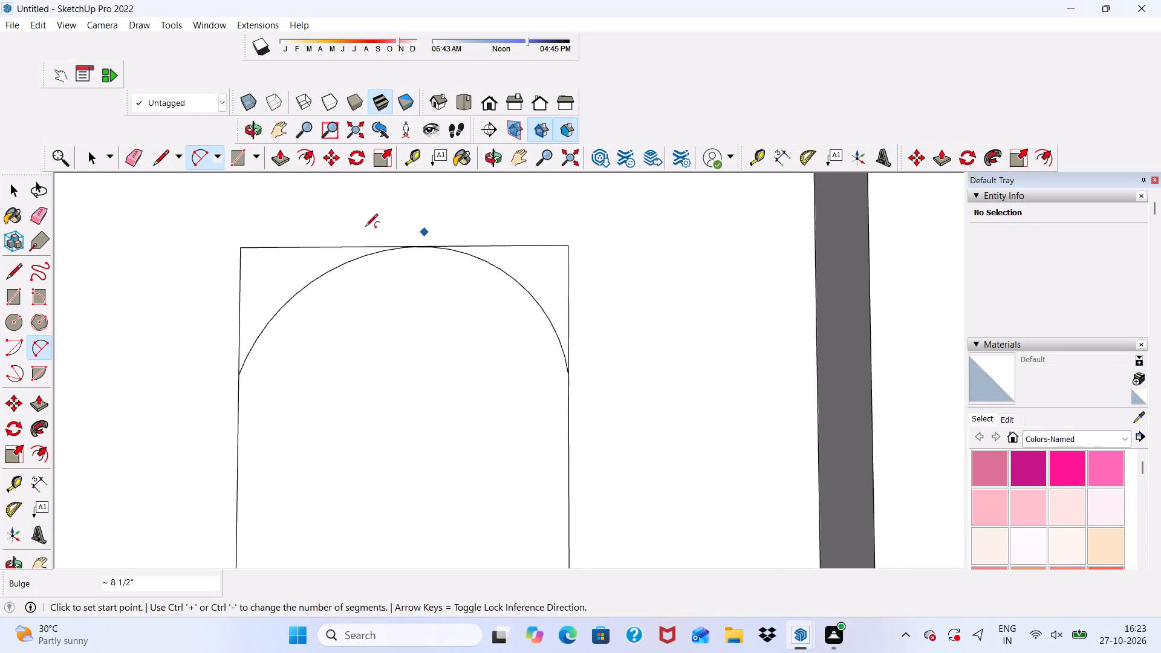
{"action": "scroll", "coordinate": [333, 230], "scroll_direction": "down", "scroll_amount": 3}
{"action": "scroll", "coordinate": [483, 273], "scroll_direction": "down", "scroll_amount": 1}
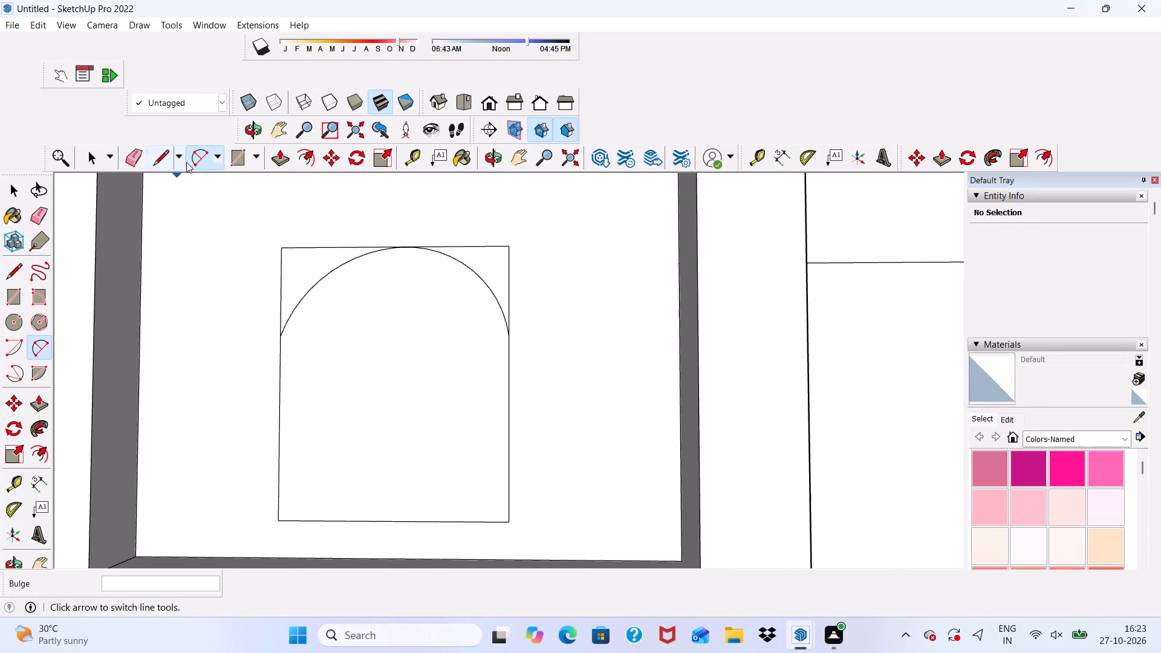
Erase both side edge pieces above the arch and the right half of the rectangle's top edge.
{"action": "left_click", "coordinate": [129, 153]}
{"action": "left_click_drag", "start_coordinate": [305, 250], "coordinate": [281, 278]}
{"action": "left_click", "coordinate": [304, 245]}
{"action": "left_click", "coordinate": [315, 244]}
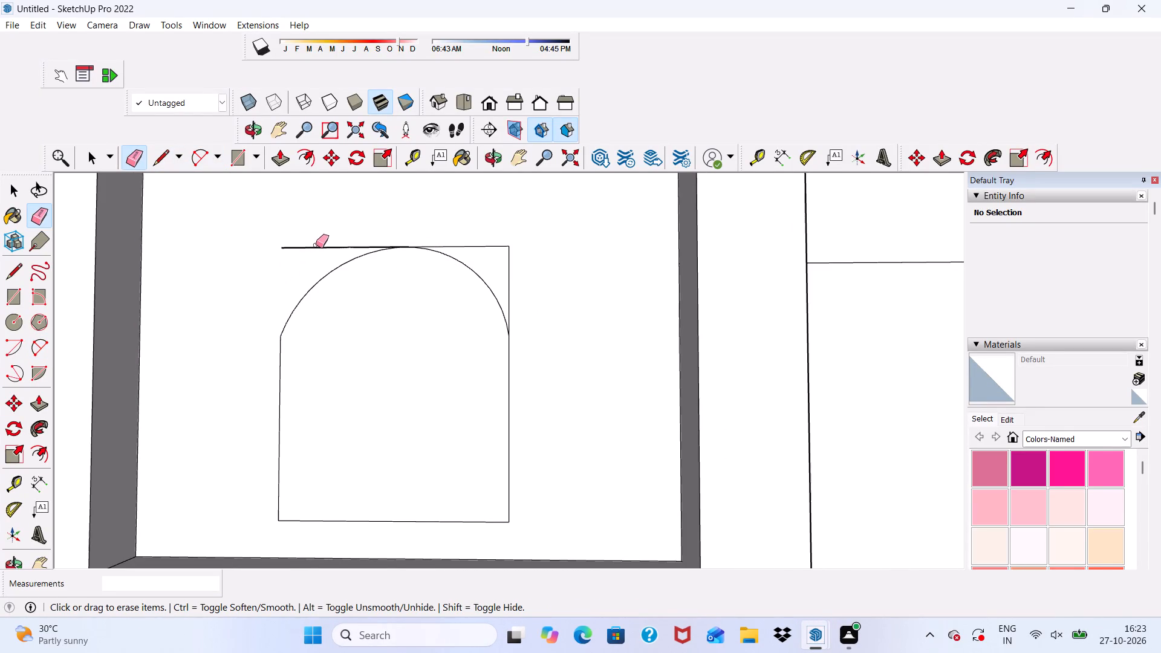
{"action": "left_click_drag", "start_coordinate": [470, 239], "coordinate": [516, 283]}
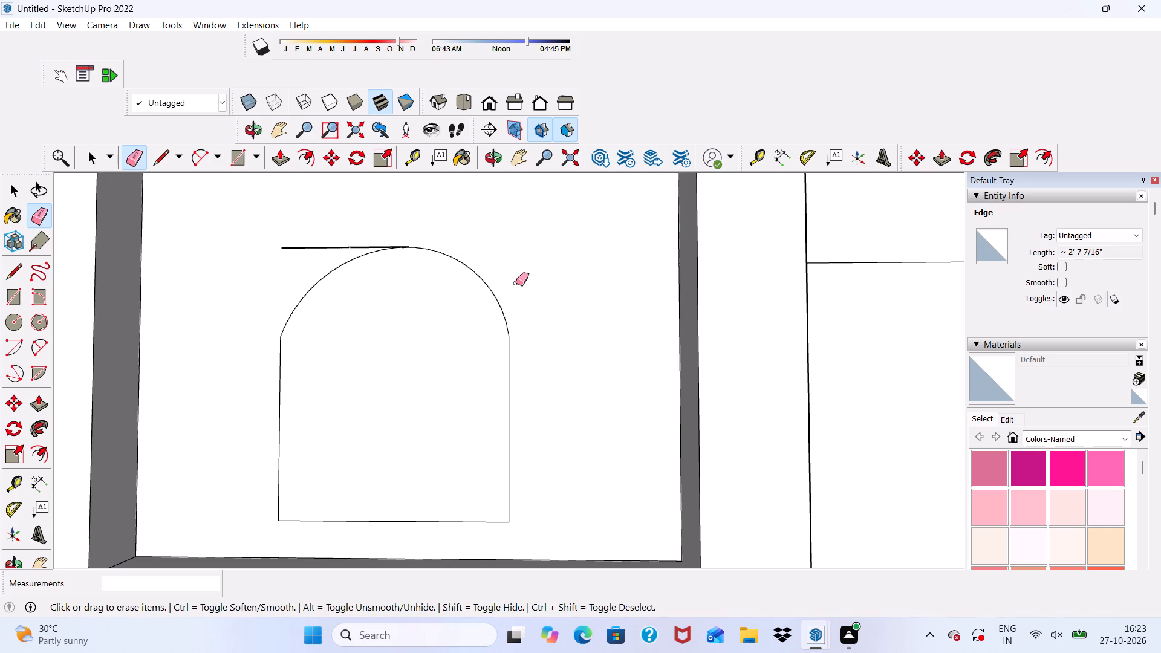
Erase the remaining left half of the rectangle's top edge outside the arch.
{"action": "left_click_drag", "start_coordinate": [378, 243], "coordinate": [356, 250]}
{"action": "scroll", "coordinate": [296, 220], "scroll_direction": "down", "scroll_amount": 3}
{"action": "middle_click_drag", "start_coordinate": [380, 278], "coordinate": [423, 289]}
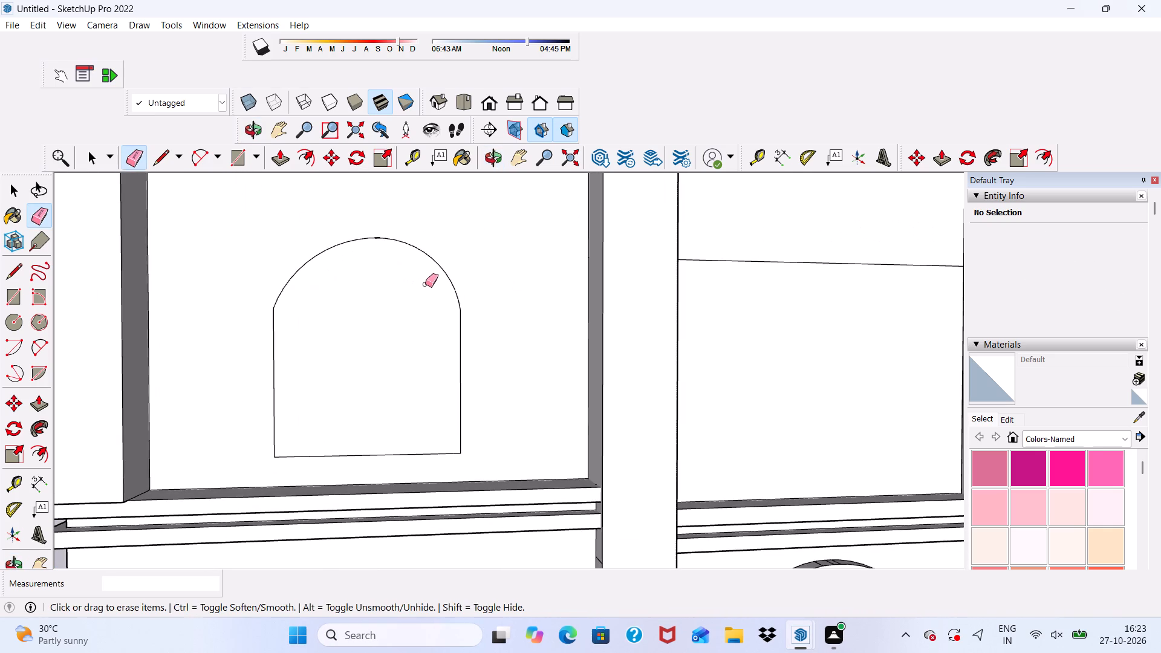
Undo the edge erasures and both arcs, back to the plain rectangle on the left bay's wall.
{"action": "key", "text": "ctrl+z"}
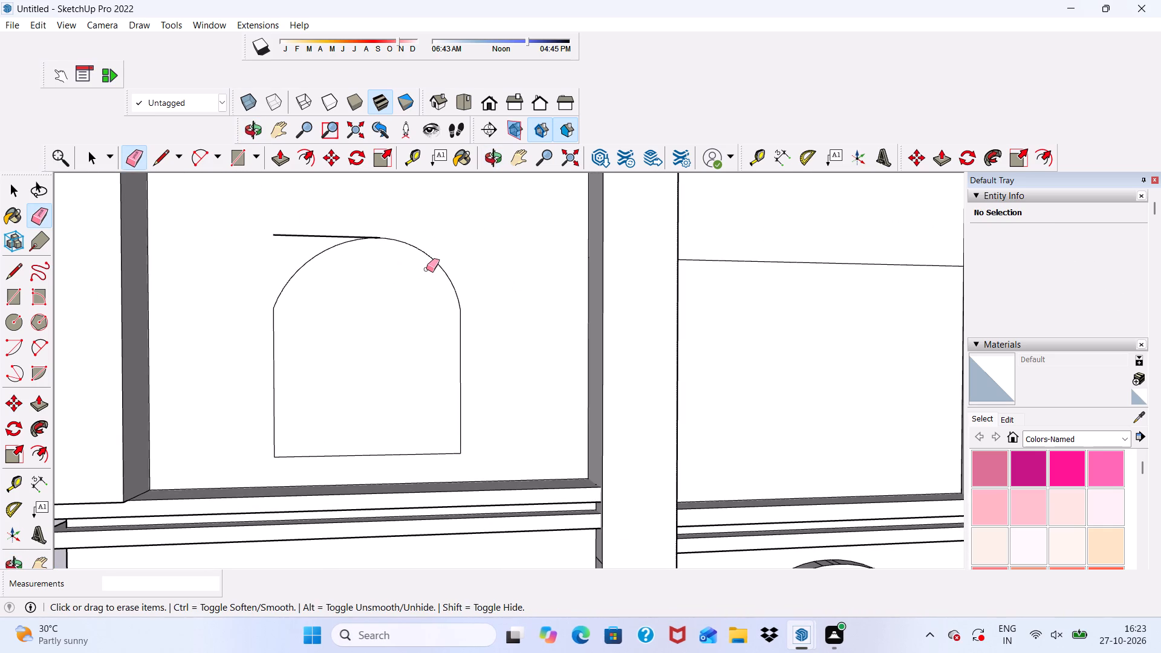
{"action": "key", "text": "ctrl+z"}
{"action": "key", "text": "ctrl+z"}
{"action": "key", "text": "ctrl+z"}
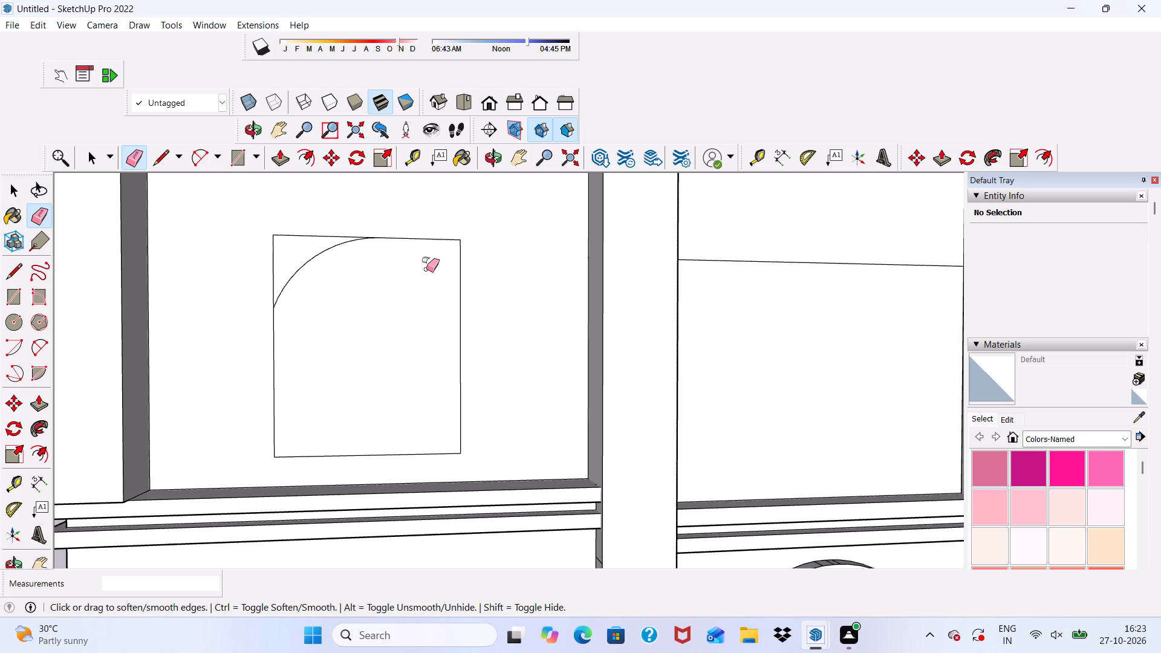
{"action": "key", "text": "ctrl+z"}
Draw a single two-point arc about 5' 11 15/16" wide between the rectangle's two sides, bulging up to just below its top edge.
{"action": "key", "text": "space"}
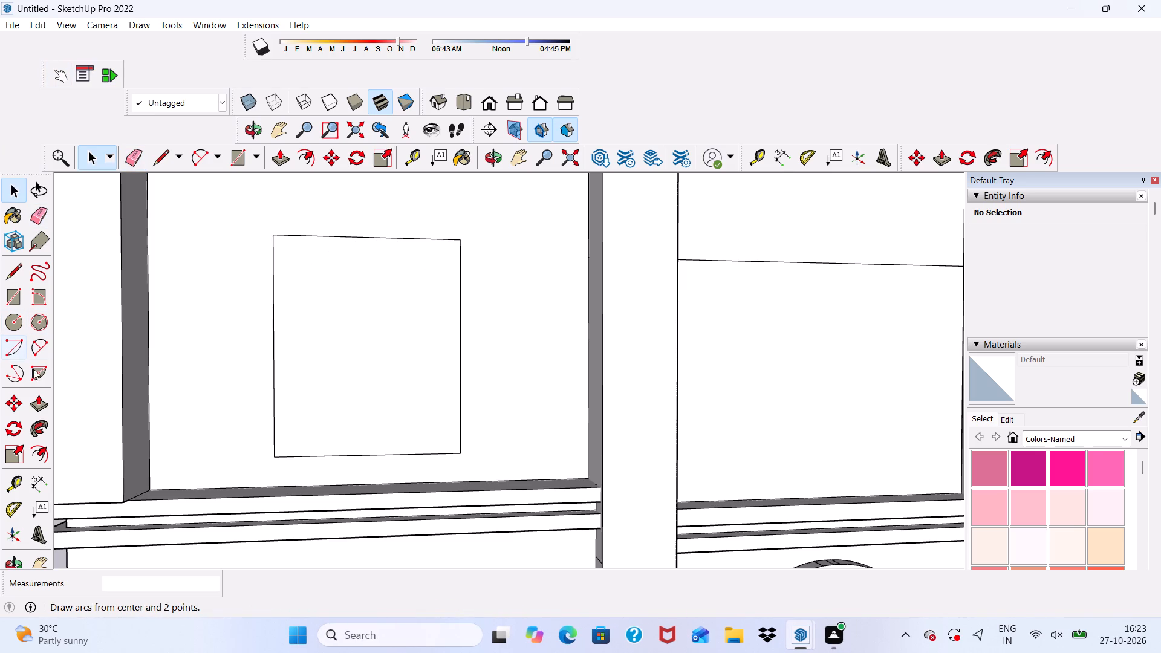
{"action": "left_click", "coordinate": [39, 341]}
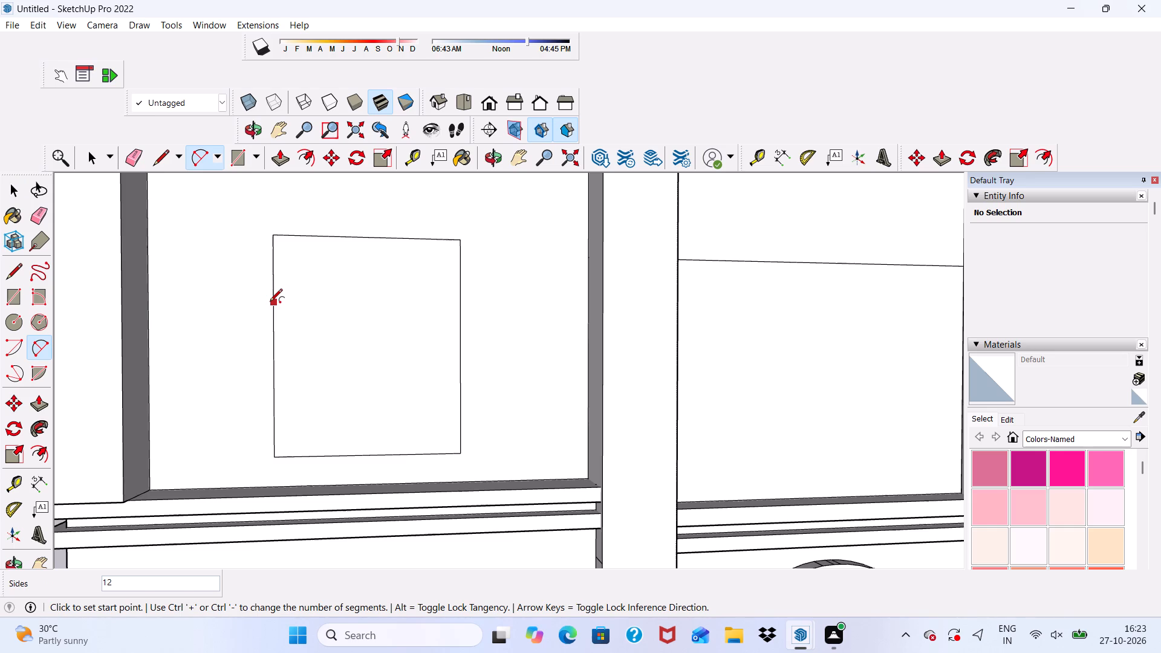
{"action": "left_click", "coordinate": [270, 302]}
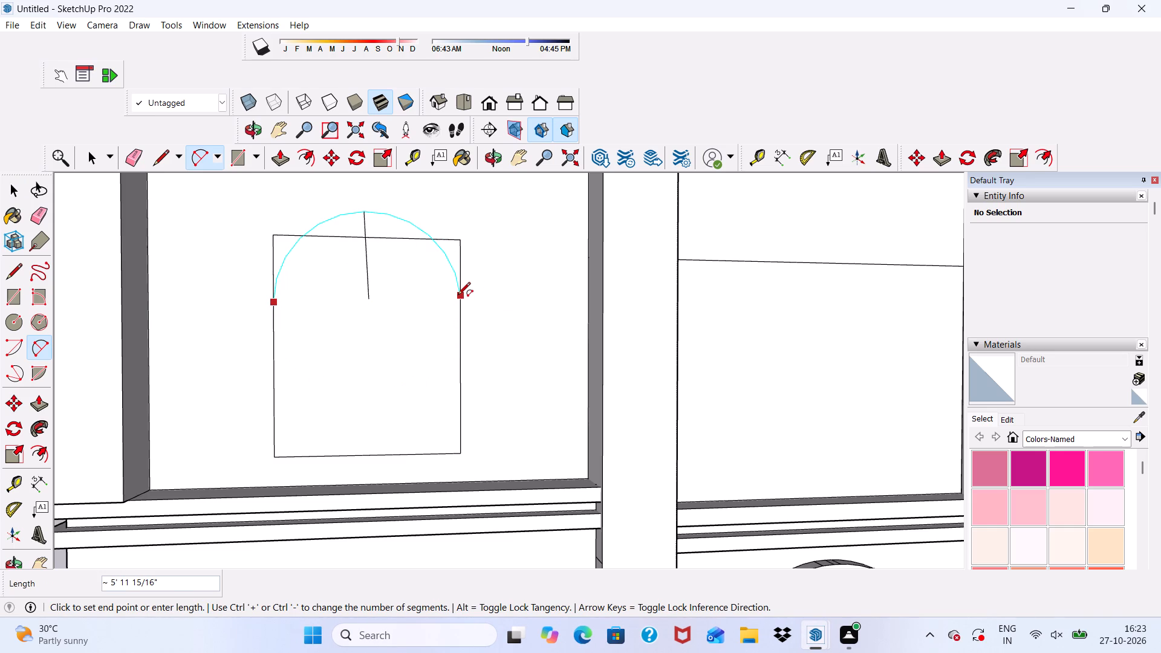
{"action": "left_click", "coordinate": [458, 296]}
{"action": "scroll", "coordinate": [425, 232], "scroll_direction": "up", "scroll_amount": 3}
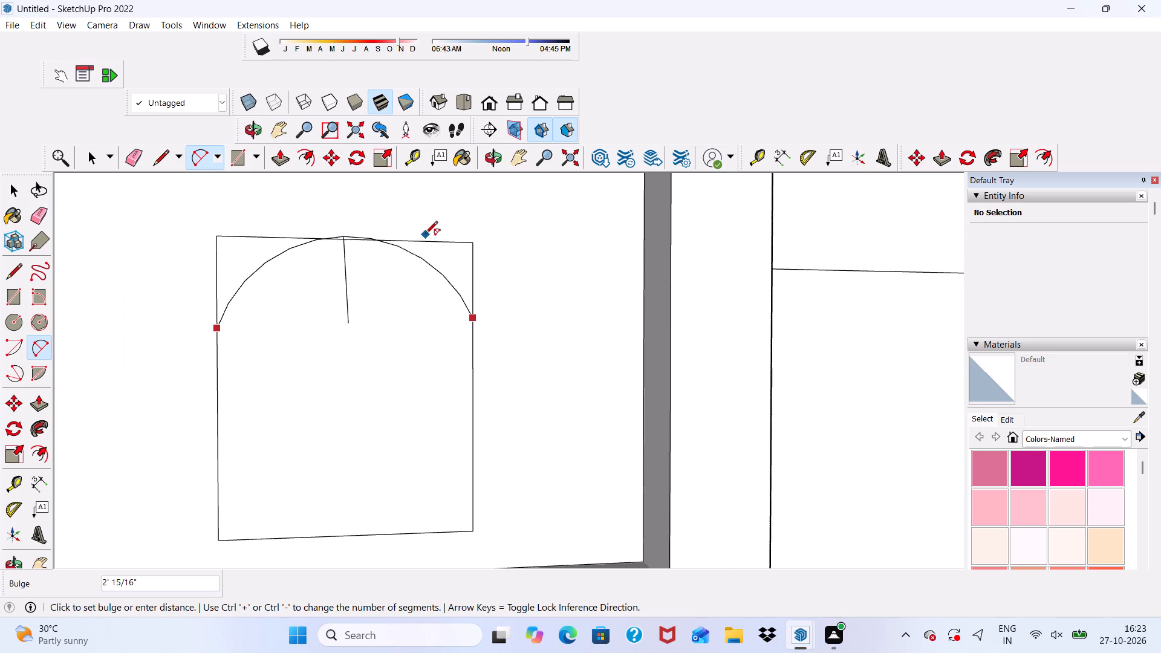
{"action": "scroll", "coordinate": [425, 239], "scroll_direction": "up", "scroll_amount": 1}
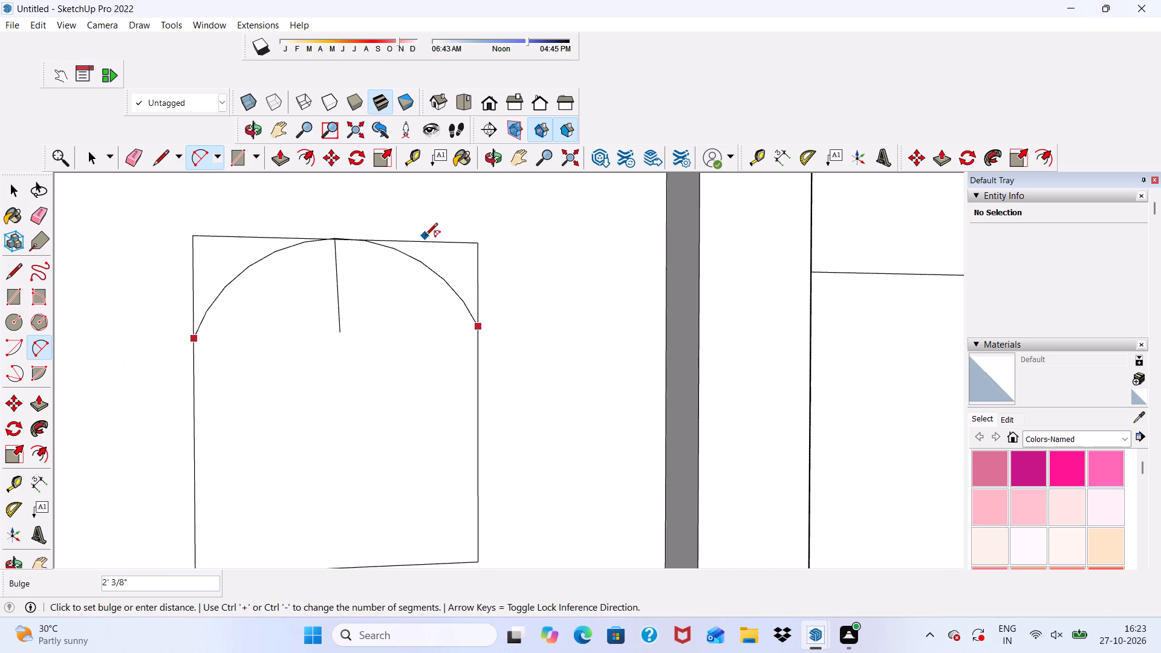
{"action": "scroll", "coordinate": [417, 248], "scroll_direction": "up", "scroll_amount": 5}
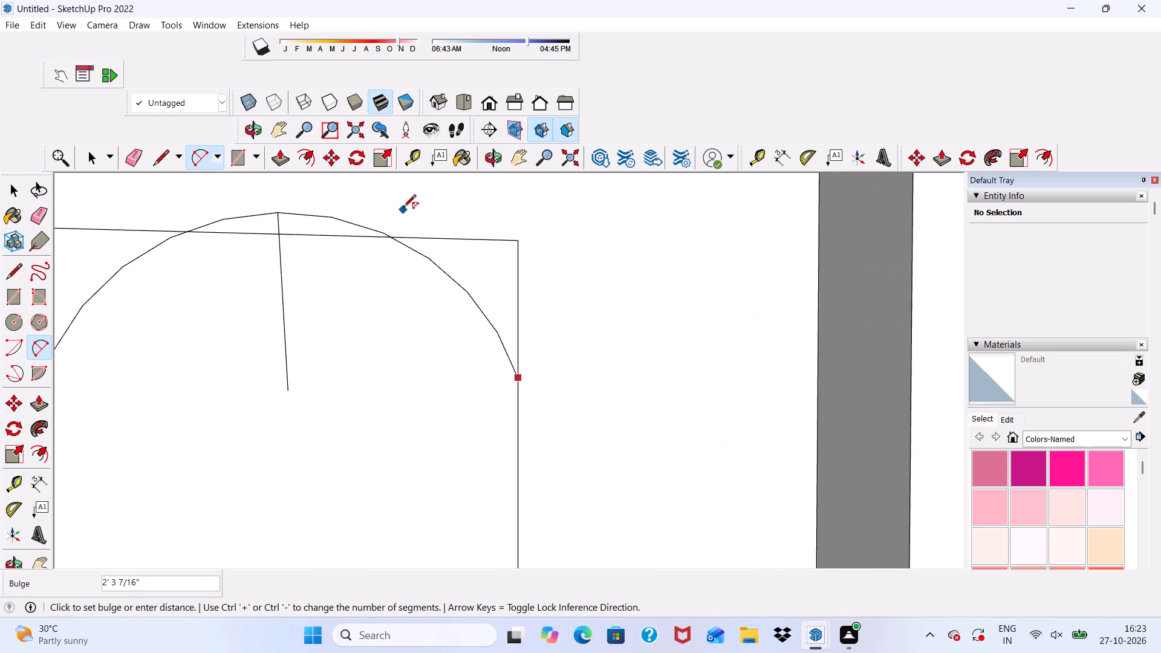
{"action": "scroll", "coordinate": [415, 195], "scroll_direction": "down", "scroll_amount": 9}
{"action": "scroll", "coordinate": [457, 219], "scroll_direction": "up", "scroll_amount": 1}
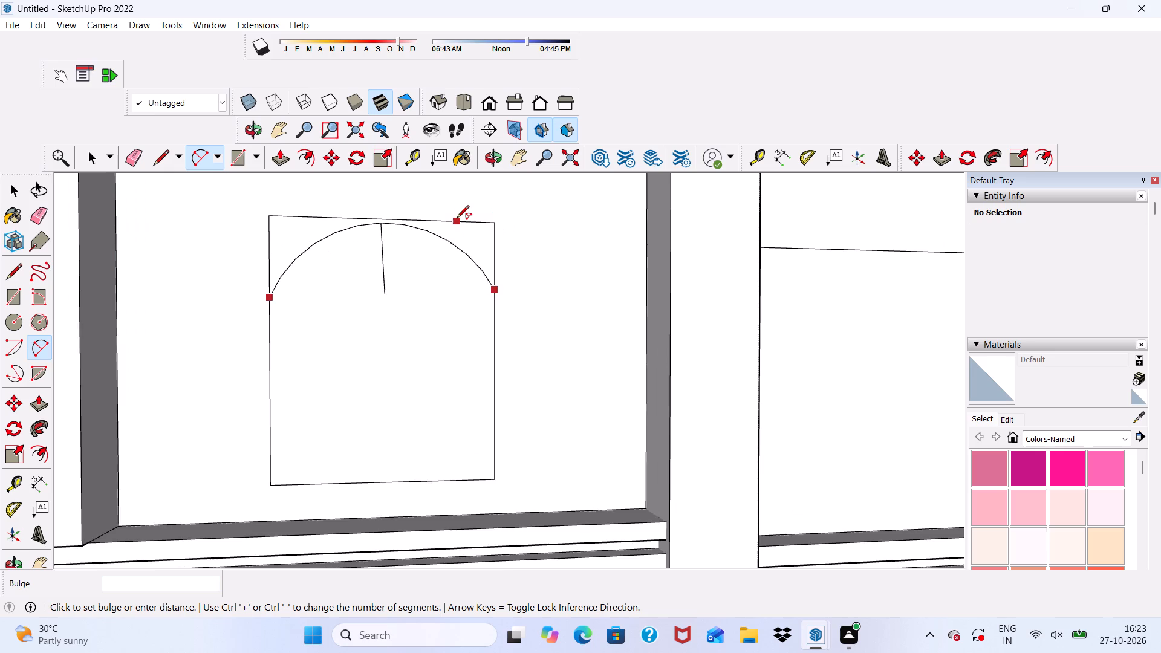
{"action": "scroll", "coordinate": [457, 218], "scroll_direction": "up", "scroll_amount": 3}
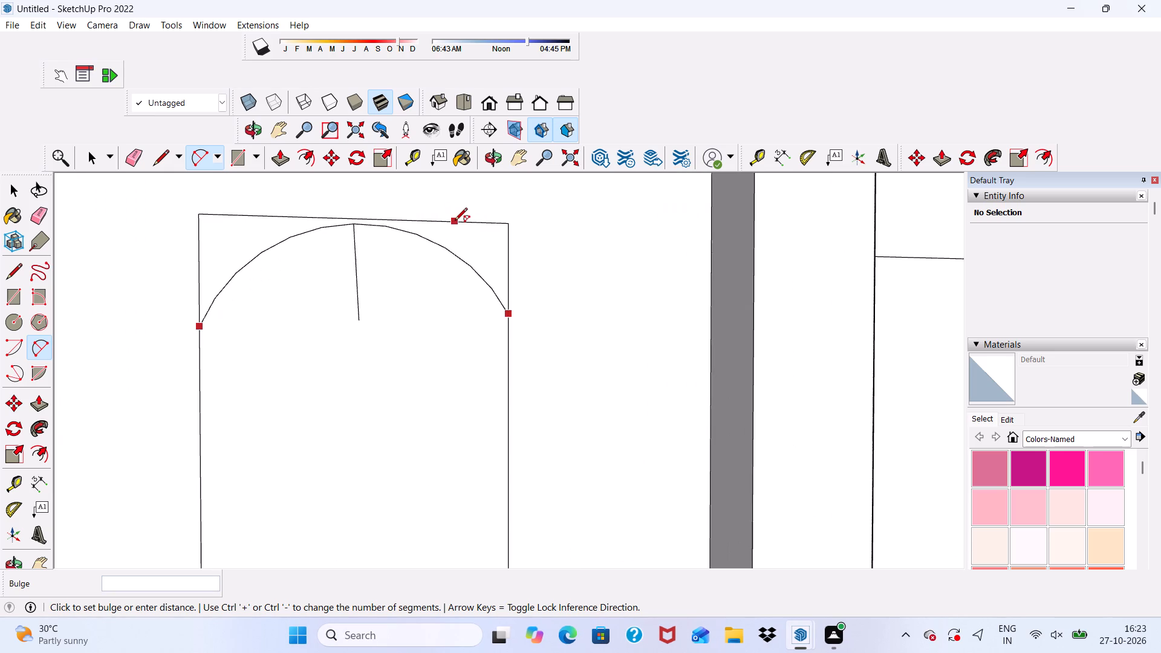
{"action": "left_click", "coordinate": [455, 221]}
{"action": "scroll", "coordinate": [410, 258], "scroll_direction": "down", "scroll_amount": 2}
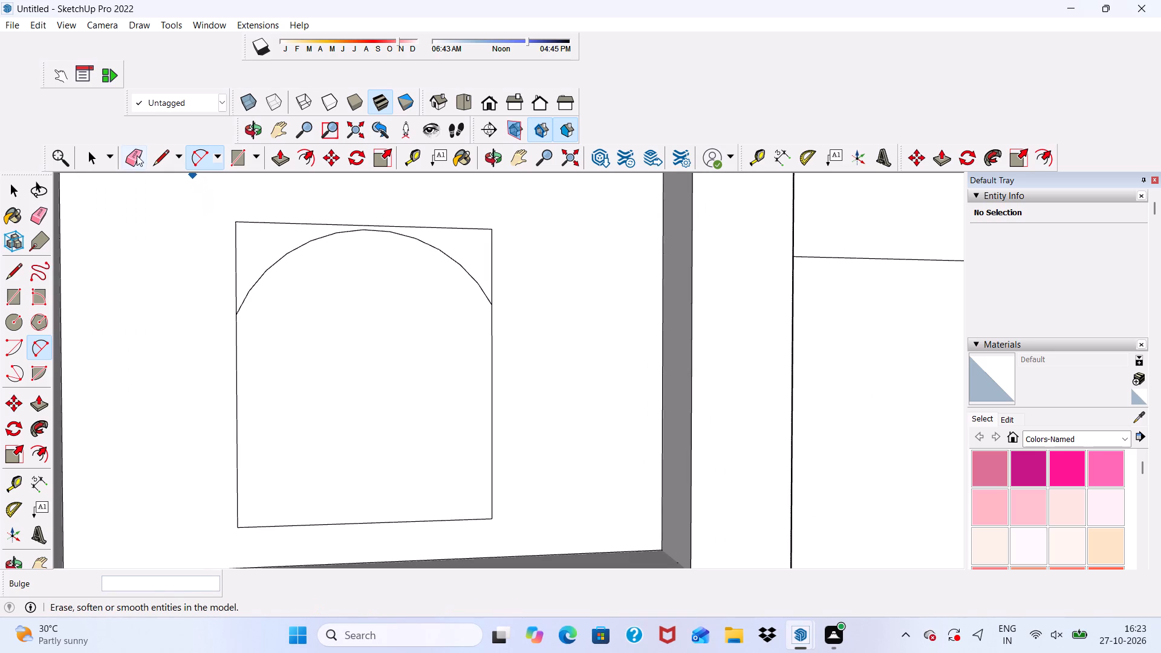
Erase the rectangle's top edge and both side edge pieces above the arc.
{"action": "left_click", "coordinate": [137, 155]}
{"action": "left_click_drag", "start_coordinate": [249, 224], "coordinate": [233, 259]}
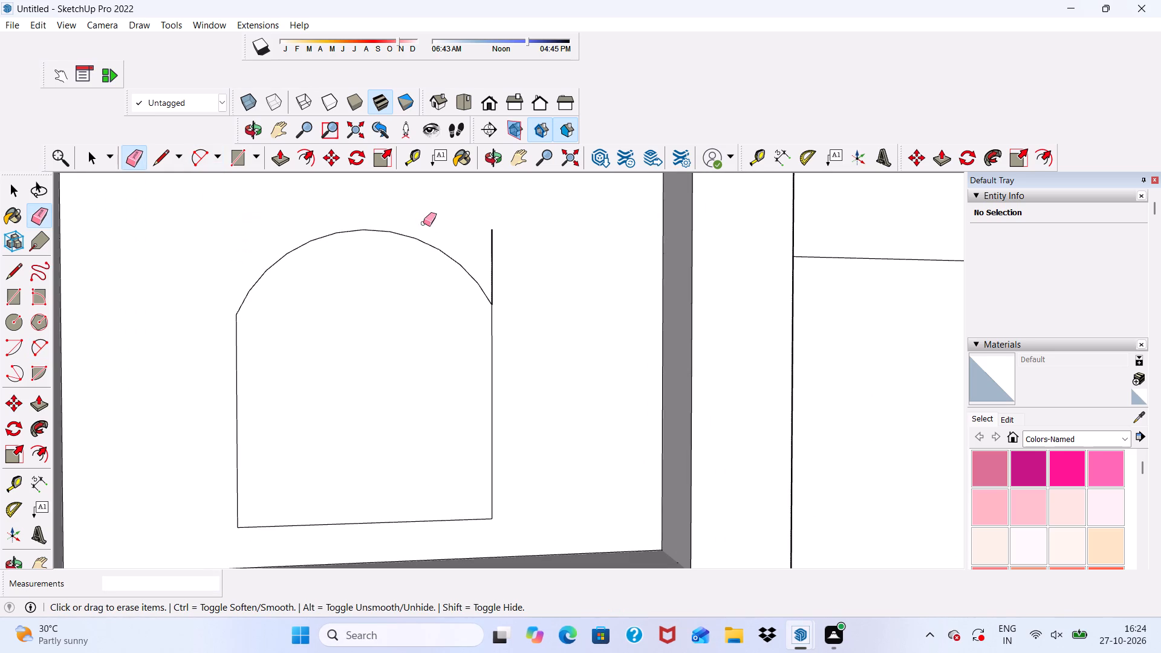
{"action": "left_click_drag", "start_coordinate": [455, 235], "coordinate": [501, 269]}
{"action": "scroll", "coordinate": [500, 227], "scroll_direction": "down", "scroll_amount": 6}
{"action": "key", "text": "space"}
{"action": "scroll", "coordinate": [470, 278], "scroll_direction": "up", "scroll_amount": 3}
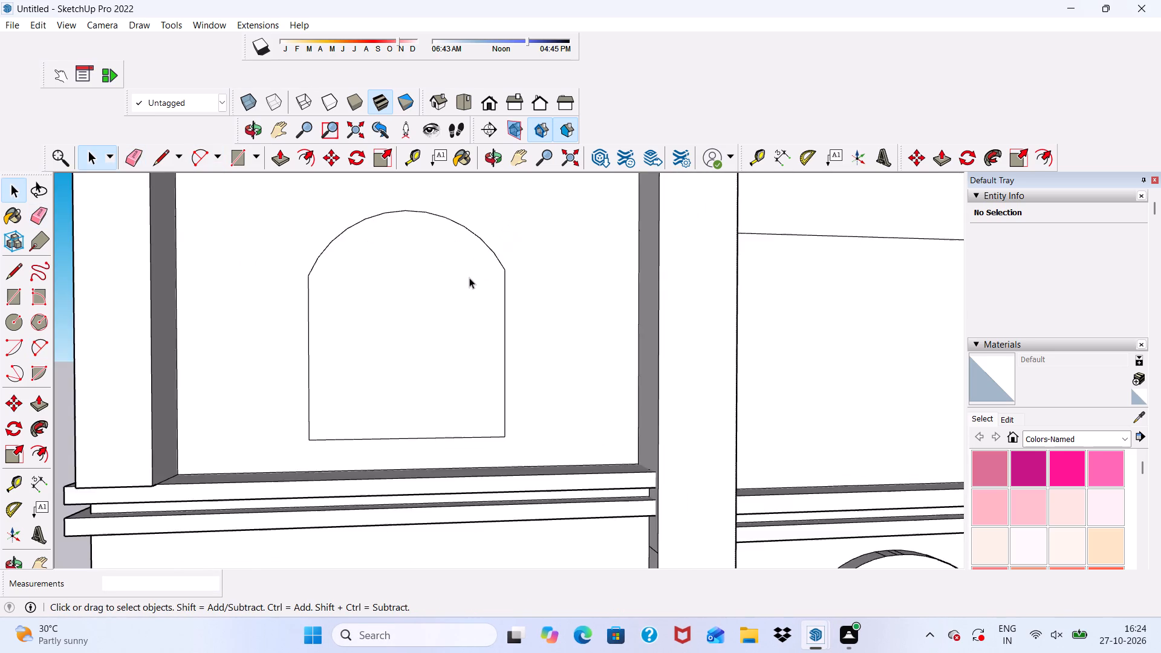
{"action": "scroll", "coordinate": [469, 278], "scroll_direction": "down", "scroll_amount": 2}
{"action": "middle_click_drag", "start_coordinate": [469, 278], "coordinate": [419, 313]}
Offset the arched window face inward 6" to form a frame border.
{"action": "left_click", "coordinate": [398, 317]}
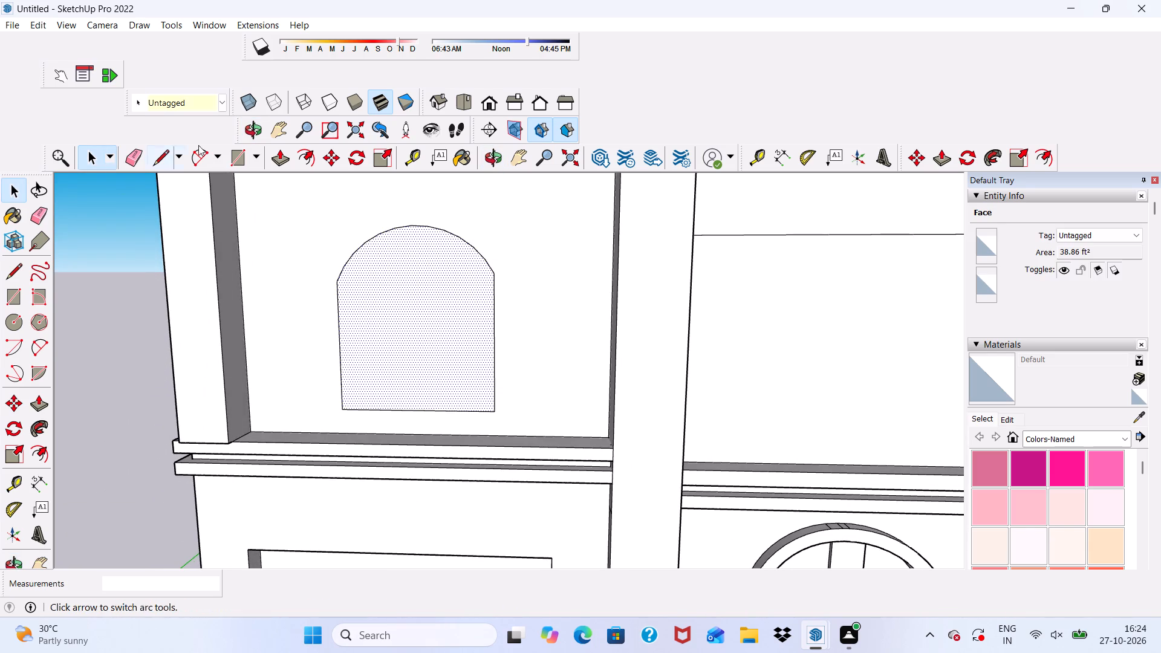
{"action": "left_click", "coordinate": [313, 158]}
{"action": "left_click", "coordinate": [351, 285]}
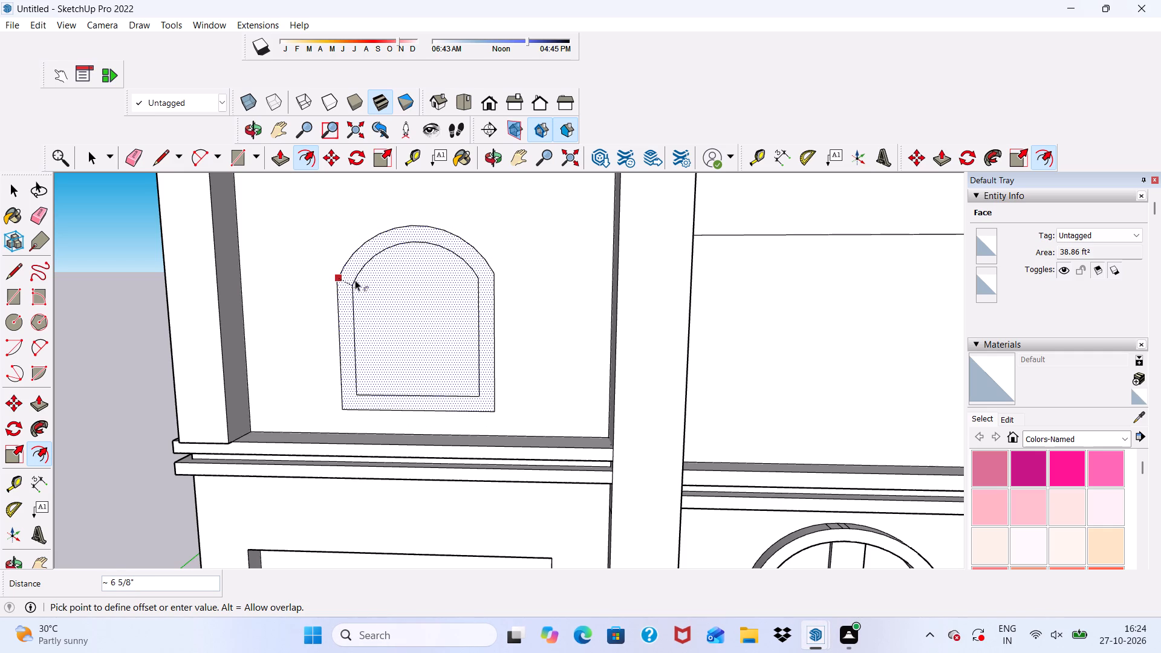
{"action": "key", "text": "6"}
{"action": "key", "text": "shift+quotedbl"}
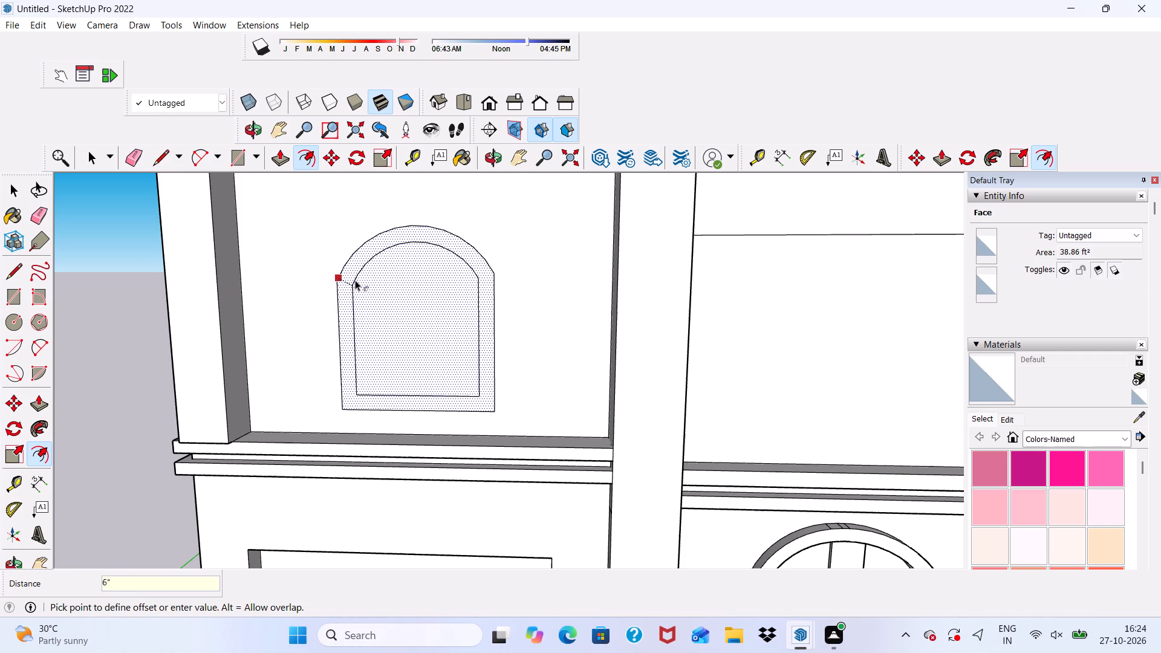
{"action": "key", "text": "Return"}
{"action": "scroll", "coordinate": [355, 282], "scroll_direction": "down", "scroll_amount": 5}
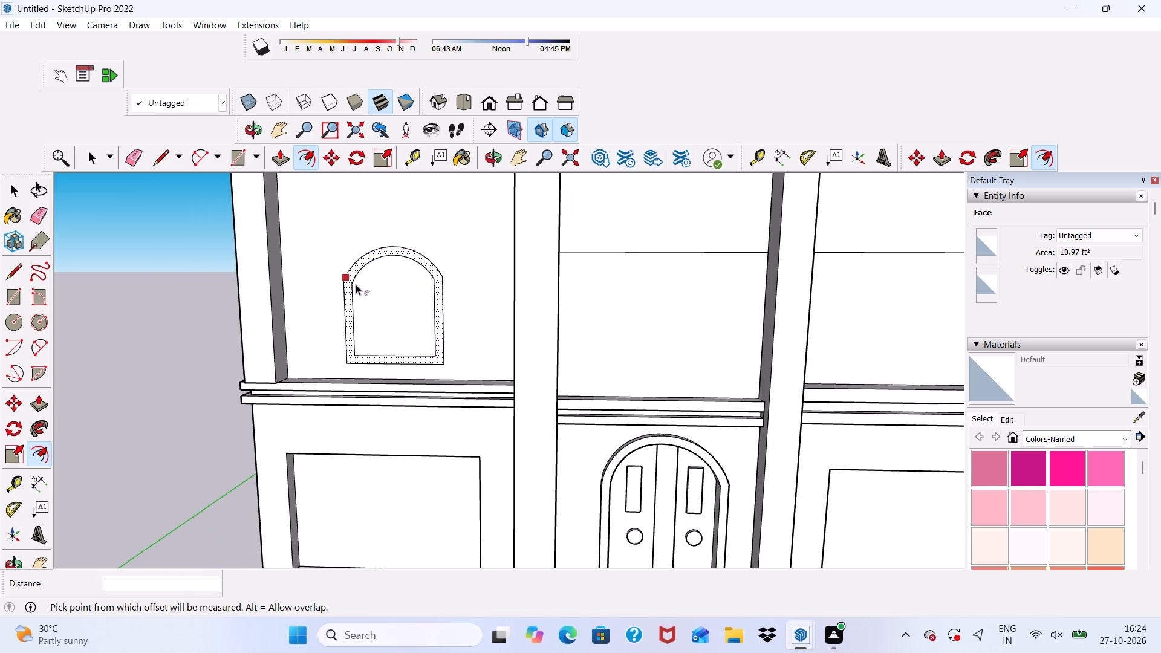
{"action": "middle_click", "coordinate": [356, 284]}
{"action": "key", "text": "space"}
{"action": "scroll", "coordinate": [359, 296], "scroll_direction": "up", "scroll_amount": 4}
{"action": "scroll", "coordinate": [348, 348], "scroll_direction": "up", "scroll_amount": 2}
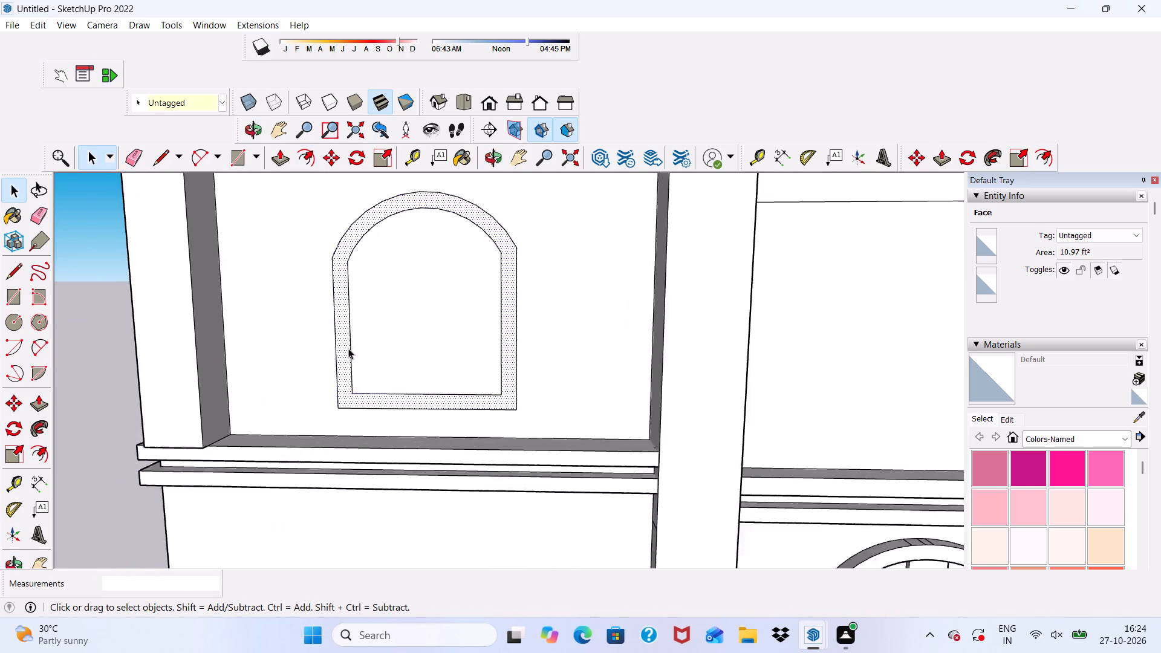
{"action": "scroll", "coordinate": [348, 348], "scroll_direction": "up", "scroll_amount": 2}
{"action": "key", "text": "space"}
{"action": "scroll", "coordinate": [337, 316], "scroll_direction": "down", "scroll_amount": 8}
{"action": "left_click", "coordinate": [135, 313]}
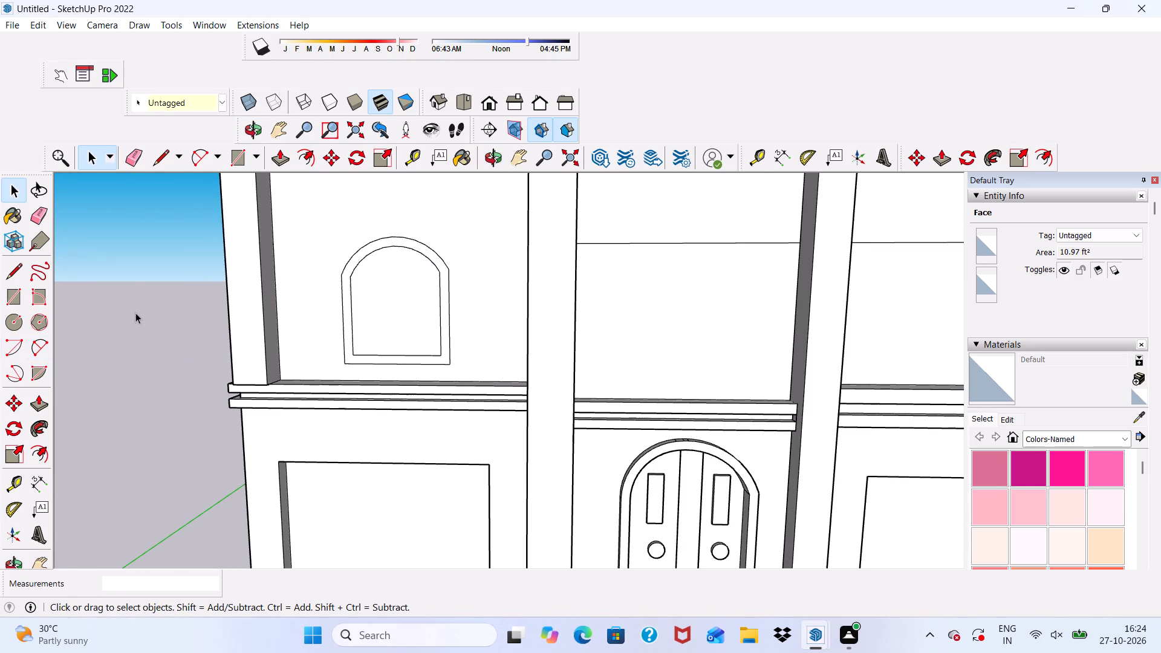
Extrude the arched frame border outward 9" from the wall with Push/Pull.
{"action": "left_click", "coordinate": [285, 150]}
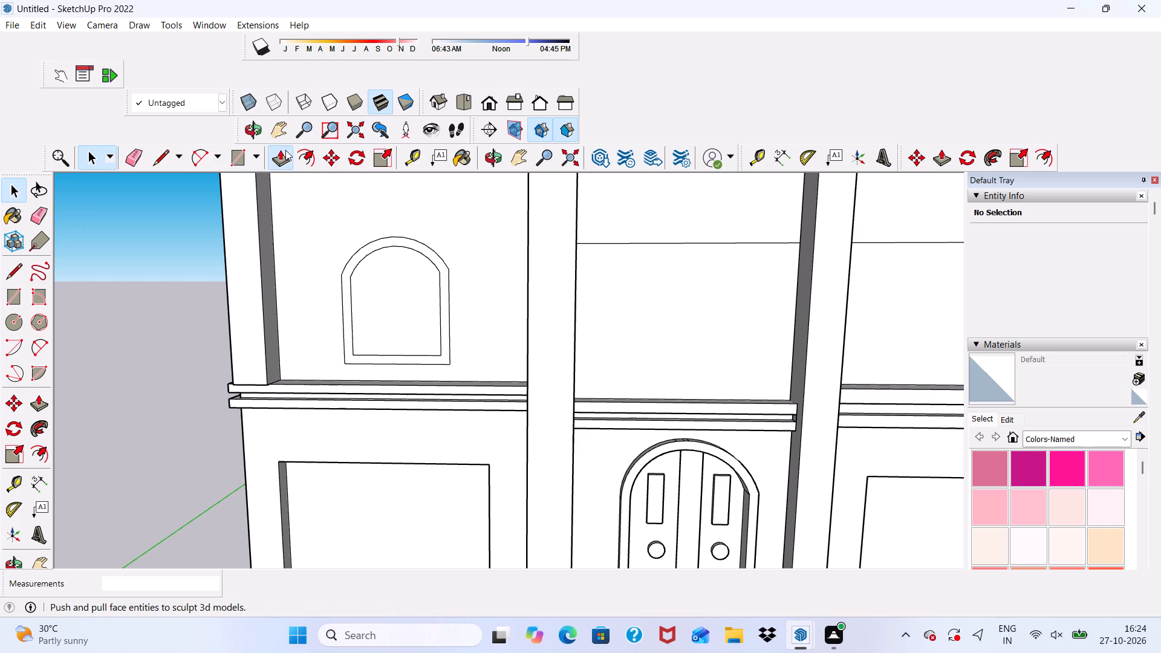
{"action": "scroll", "coordinate": [408, 268], "scroll_direction": "up", "scroll_amount": 8}
{"action": "left_click", "coordinate": [378, 226]}
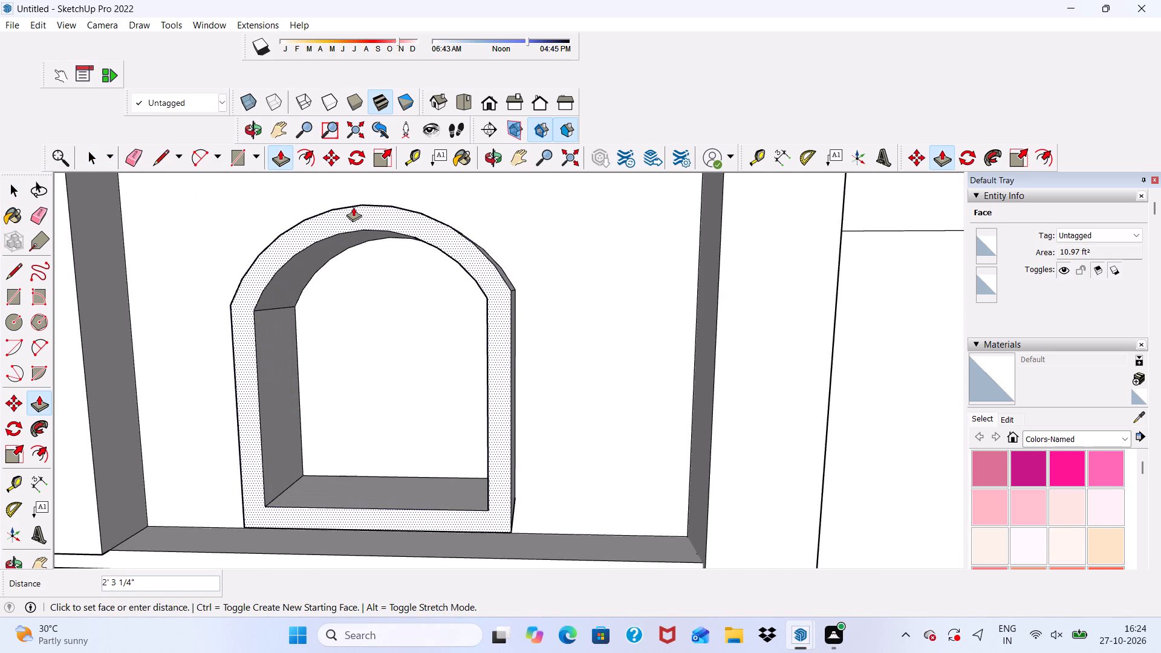
{"action": "scroll", "coordinate": [353, 207], "scroll_direction": "down", "scroll_amount": 2}
{"action": "key", "text": "9"}
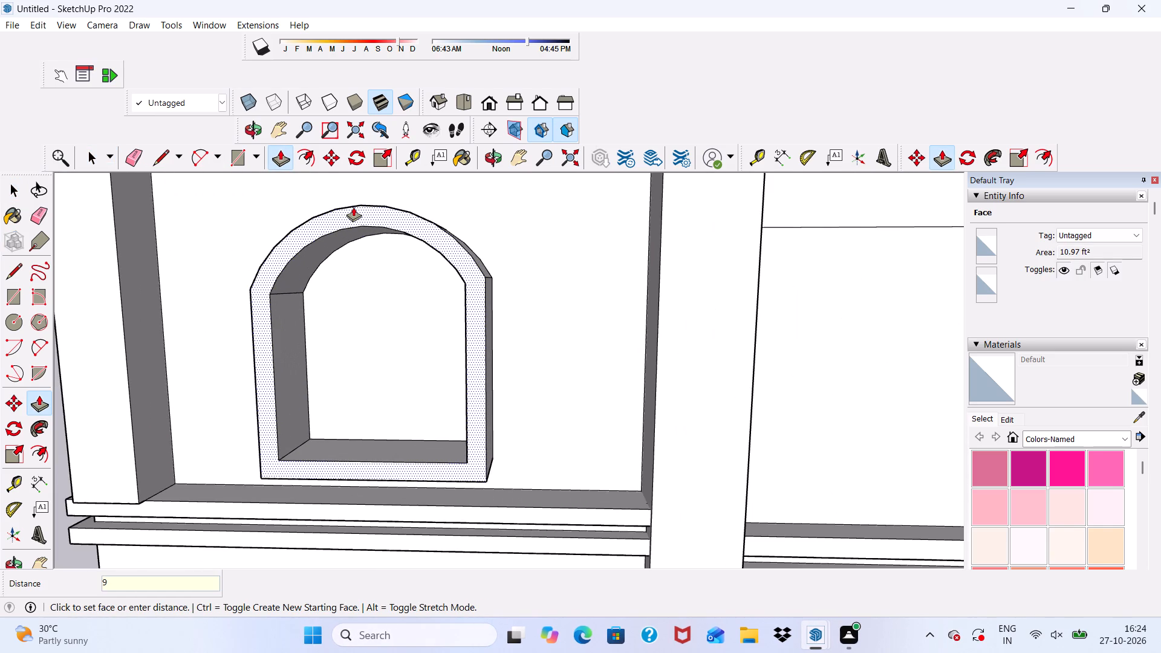
{"action": "key", "text": "shift+quotedbl"}
{"action": "key", "text": "Return"}
Examine the extruded arched window frame's sides, underside and opening from several angles.
{"action": "scroll", "coordinate": [343, 262], "scroll_direction": "down", "scroll_amount": 2}
{"action": "middle_click_drag", "start_coordinate": [370, 268], "coordinate": [322, 319]}
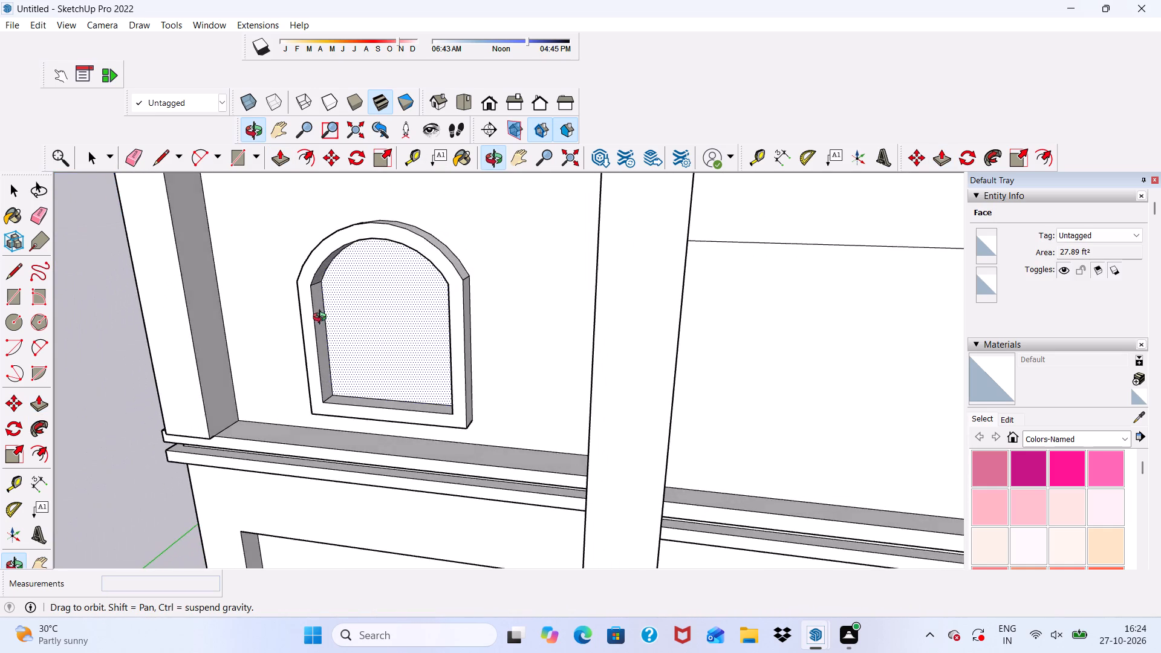
{"action": "middle_click_drag", "start_coordinate": [322, 319], "coordinate": [409, 237]}
{"action": "key", "text": "space"}
{"action": "scroll", "coordinate": [378, 421], "scroll_direction": "up", "scroll_amount": 5}
{"action": "middle_click_drag", "start_coordinate": [371, 433], "coordinate": [357, 346]}
{"action": "scroll", "coordinate": [357, 346], "scroll_direction": "up", "scroll_amount": 5}
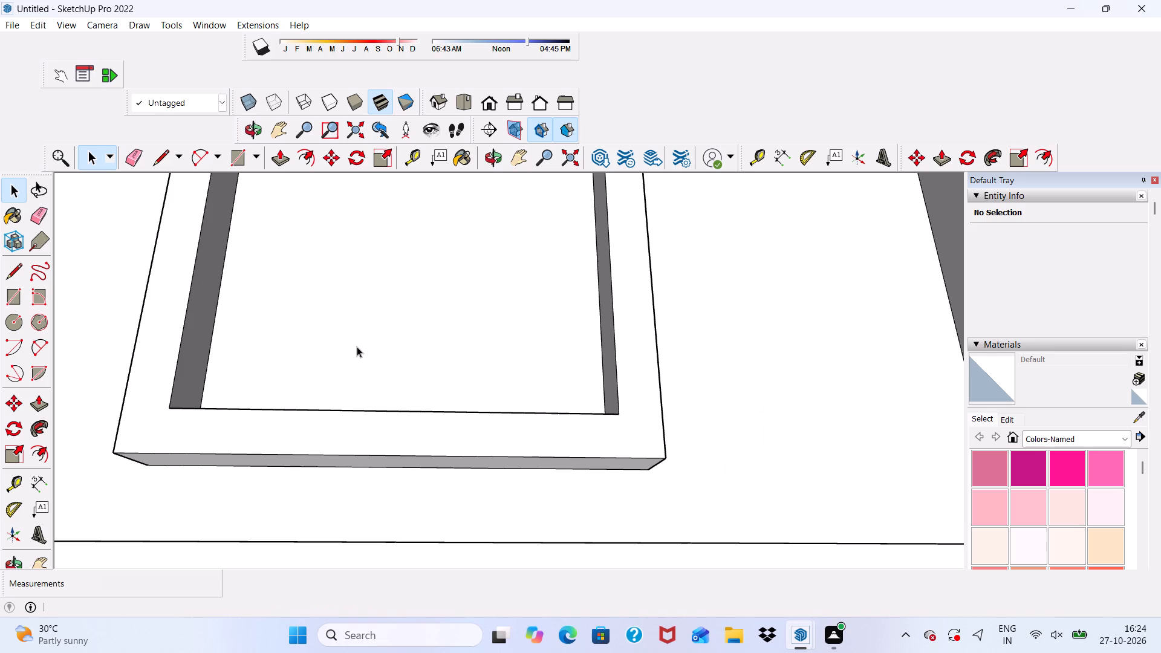
{"action": "scroll", "coordinate": [253, 128], "scroll_direction": "down", "scroll_amount": 18}
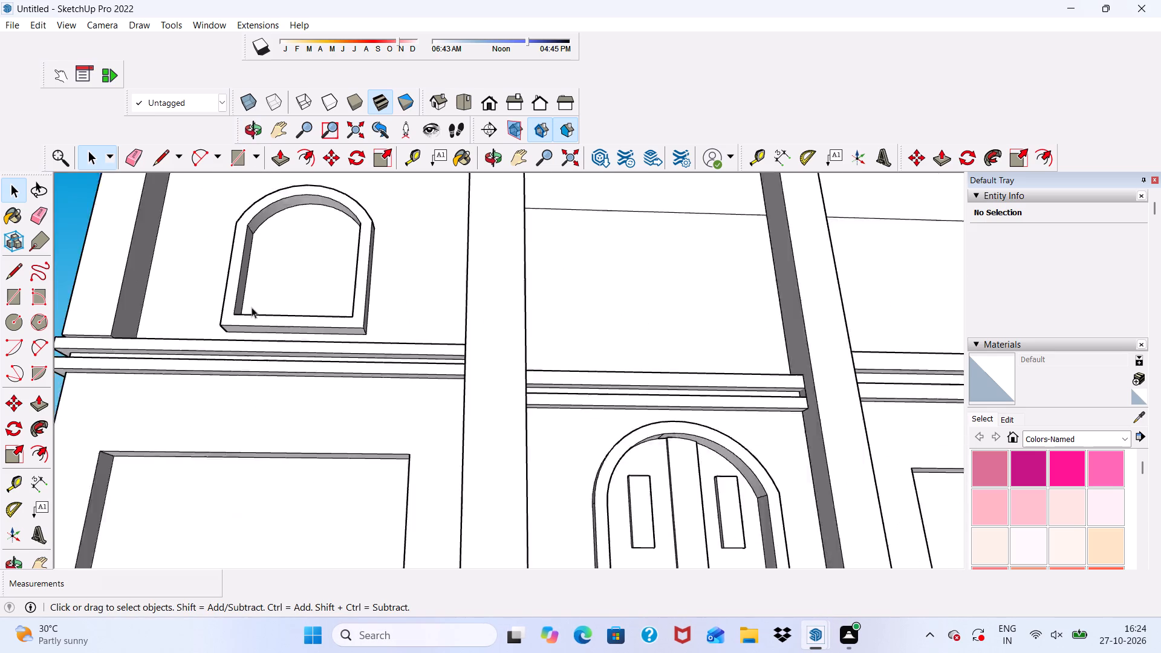
{"action": "scroll", "coordinate": [252, 307], "scroll_direction": "down", "scroll_amount": 2}
{"action": "scroll", "coordinate": [244, 248], "scroll_direction": "up", "scroll_amount": 11}
{"action": "middle_click_drag", "start_coordinate": [245, 204], "coordinate": [138, 366]}
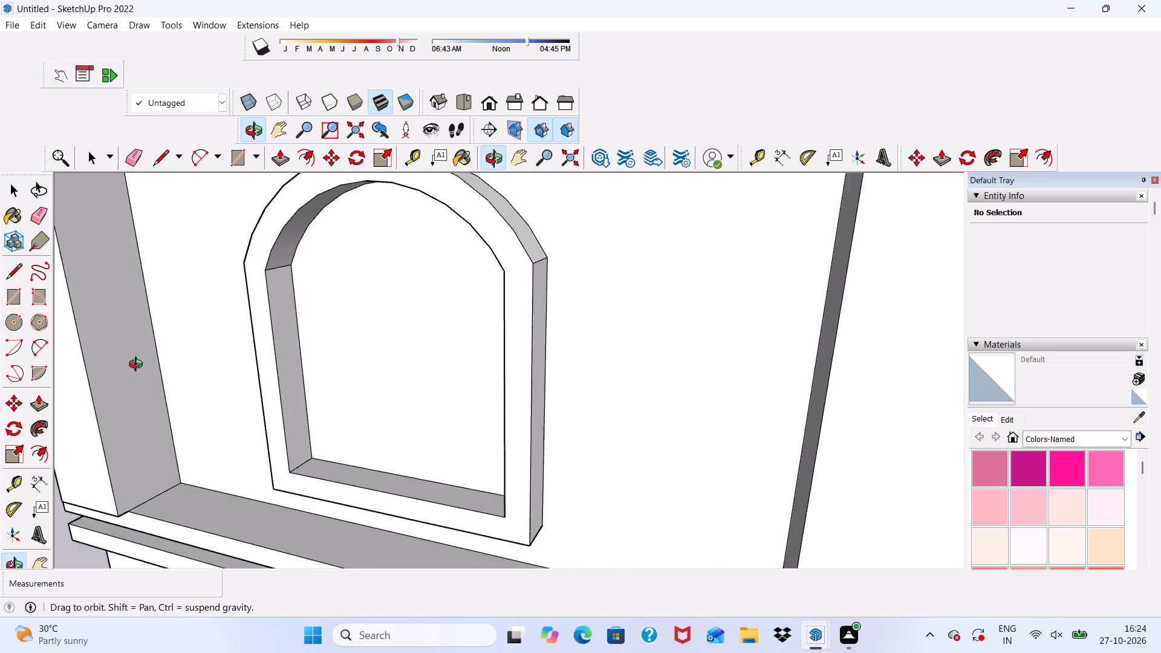
{"action": "middle_click_drag", "start_coordinate": [138, 366], "coordinate": [112, 373]}
{"action": "scroll", "coordinate": [391, 316], "scroll_direction": "down", "scroll_amount": 1}
{"action": "scroll", "coordinate": [521, 345], "scroll_direction": "up", "scroll_amount": 4}
{"action": "scroll", "coordinate": [515, 311], "scroll_direction": "down", "scroll_amount": 5}
Draw a thin rectangle about 5' 11 7/8" by 15/16" along the bottom edge of the window frame's front face.
{"action": "middle_click_drag", "start_coordinate": [501, 352], "coordinate": [504, 264]}
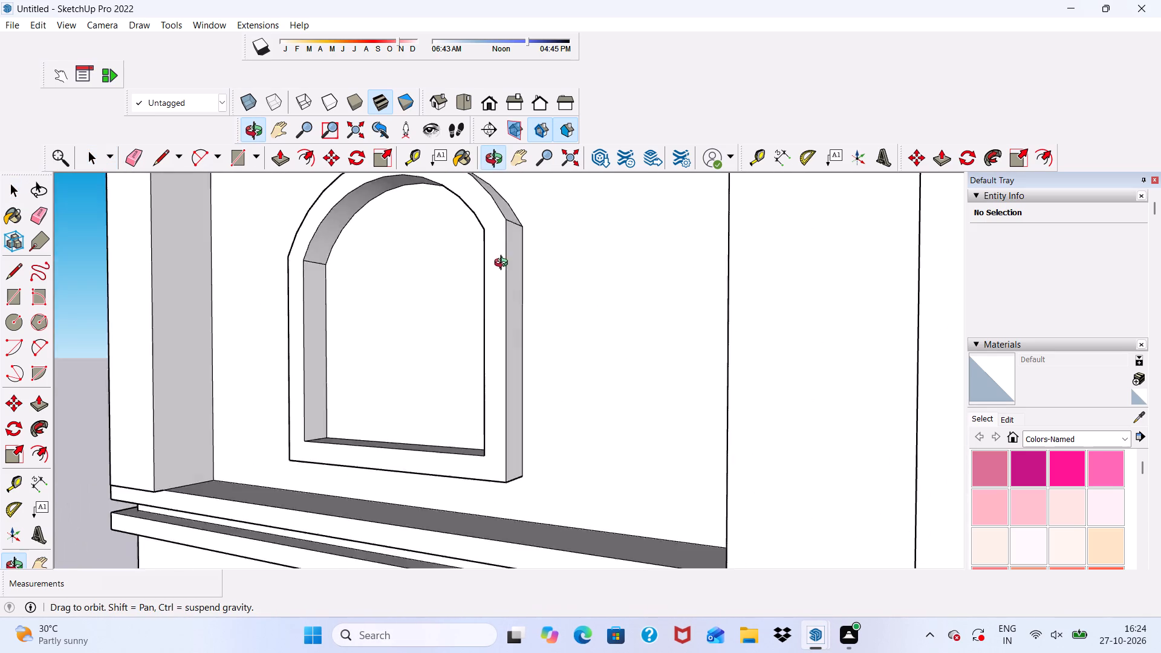
{"action": "middle_click_drag", "start_coordinate": [504, 264], "coordinate": [544, 234]}
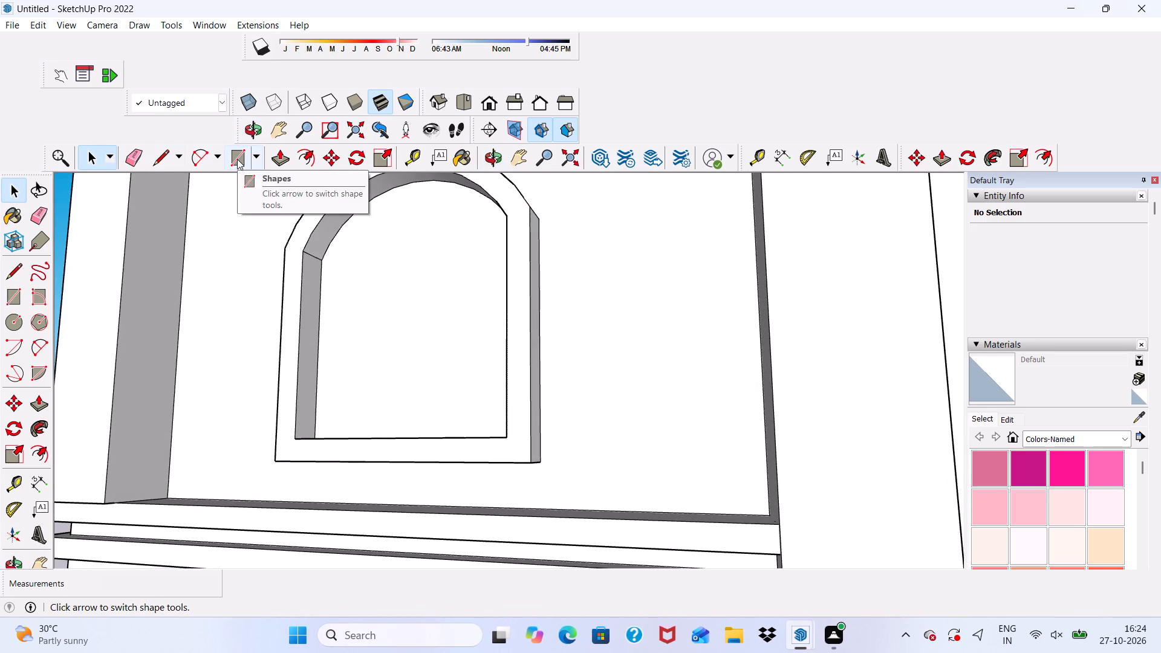
{"action": "left_click", "coordinate": [237, 159]}
{"action": "scroll", "coordinate": [338, 458], "scroll_direction": "up", "scroll_amount": 5}
{"action": "scroll", "coordinate": [244, 448], "scroll_direction": "up", "scroll_amount": 2}
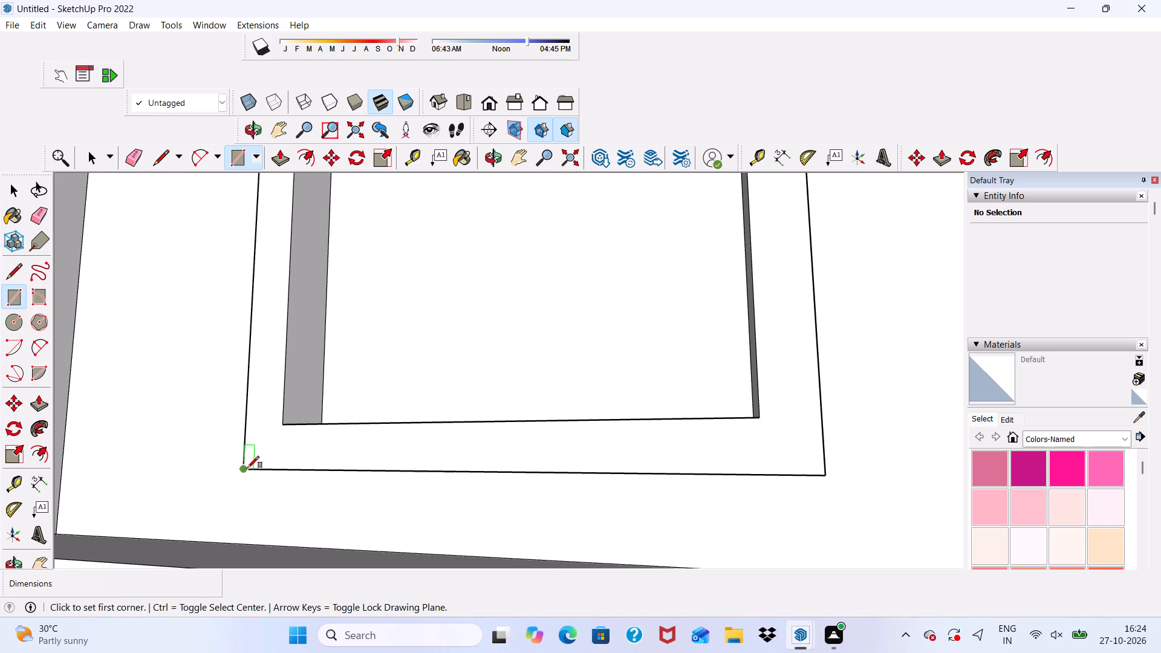
{"action": "left_click", "coordinate": [245, 469]}
{"action": "scroll", "coordinate": [312, 450], "scroll_direction": "down", "scroll_amount": 4}
{"action": "scroll", "coordinate": [574, 457], "scroll_direction": "down", "scroll_amount": 1}
{"action": "scroll", "coordinate": [621, 440], "scroll_direction": "down", "scroll_amount": 1}
{"action": "scroll", "coordinate": [589, 386], "scroll_direction": "down", "scroll_amount": 5}
{"action": "scroll", "coordinate": [620, 435], "scroll_direction": "up", "scroll_amount": 15}
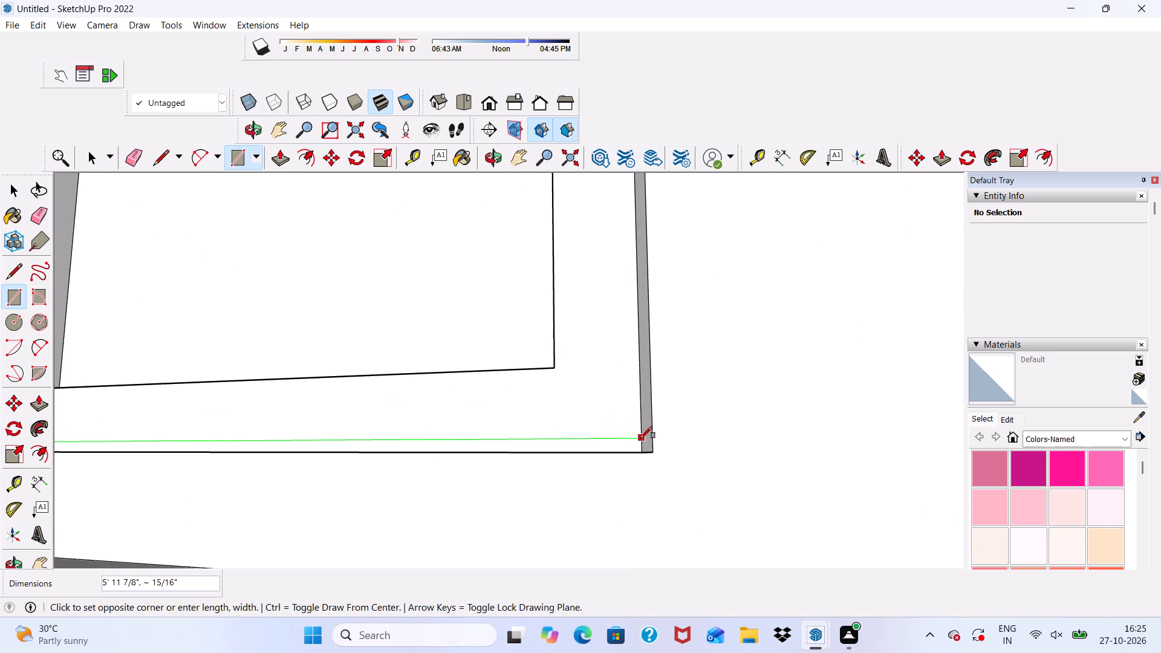
{"action": "left_click", "coordinate": [640, 438]}
{"action": "scroll", "coordinate": [461, 432], "scroll_direction": "down", "scroll_amount": 5}
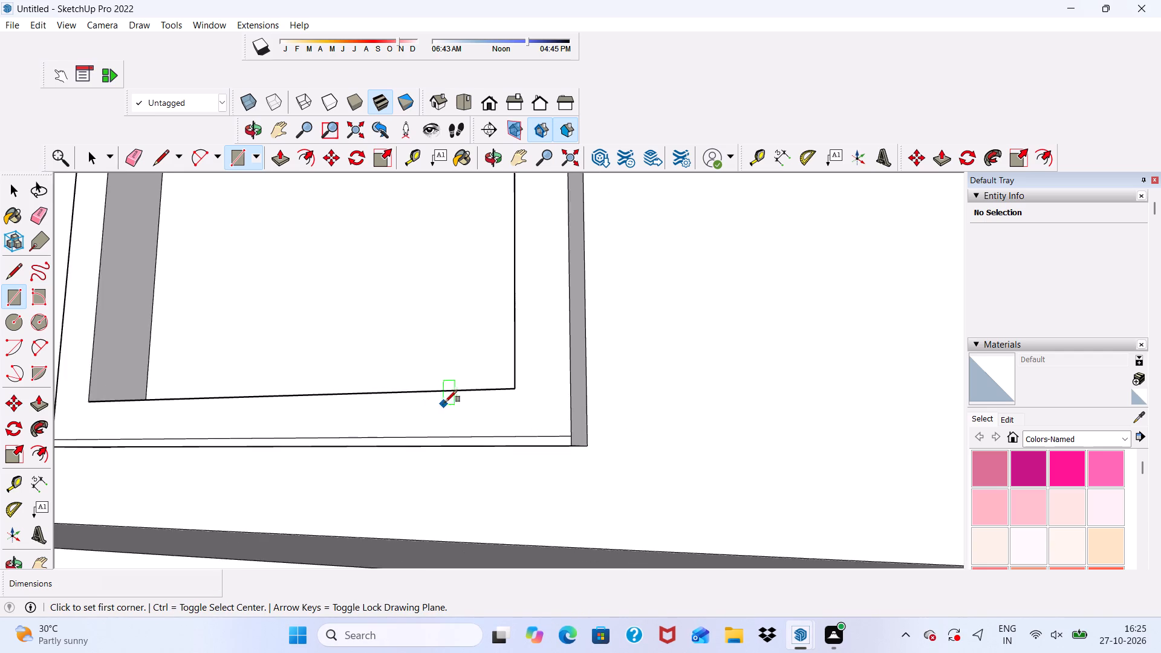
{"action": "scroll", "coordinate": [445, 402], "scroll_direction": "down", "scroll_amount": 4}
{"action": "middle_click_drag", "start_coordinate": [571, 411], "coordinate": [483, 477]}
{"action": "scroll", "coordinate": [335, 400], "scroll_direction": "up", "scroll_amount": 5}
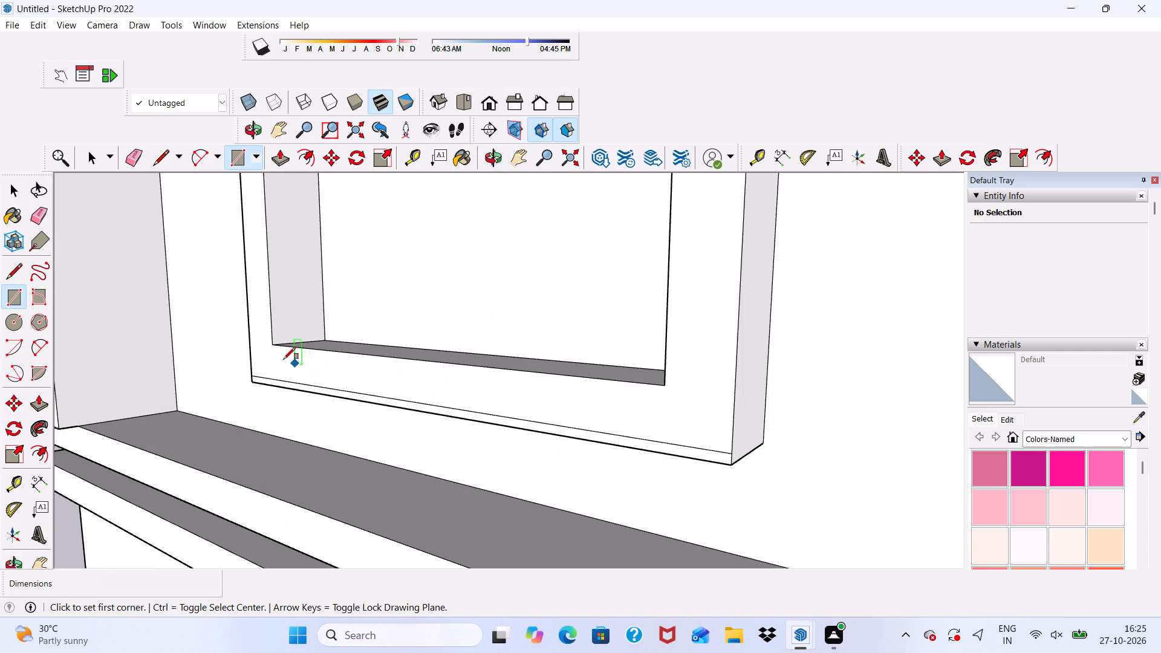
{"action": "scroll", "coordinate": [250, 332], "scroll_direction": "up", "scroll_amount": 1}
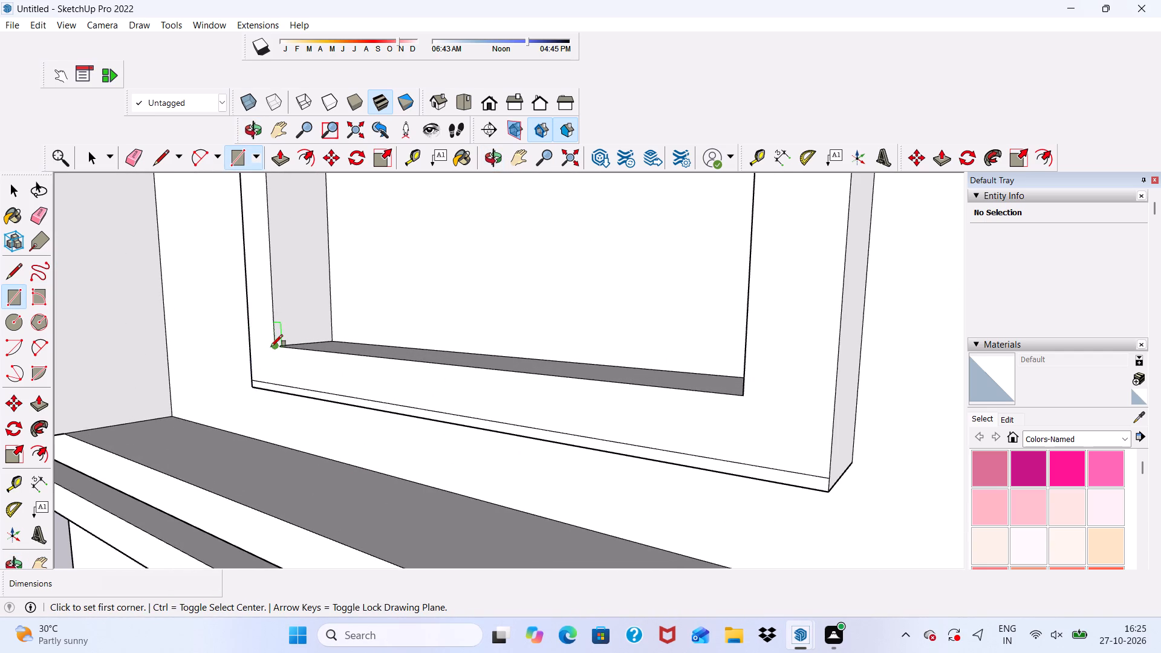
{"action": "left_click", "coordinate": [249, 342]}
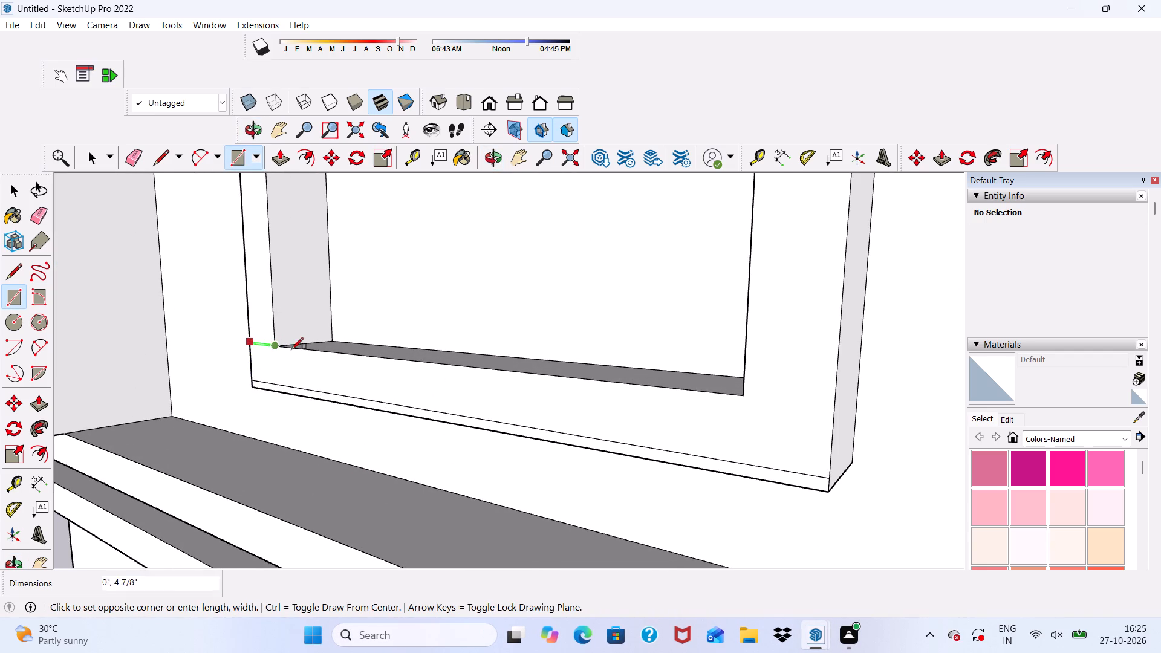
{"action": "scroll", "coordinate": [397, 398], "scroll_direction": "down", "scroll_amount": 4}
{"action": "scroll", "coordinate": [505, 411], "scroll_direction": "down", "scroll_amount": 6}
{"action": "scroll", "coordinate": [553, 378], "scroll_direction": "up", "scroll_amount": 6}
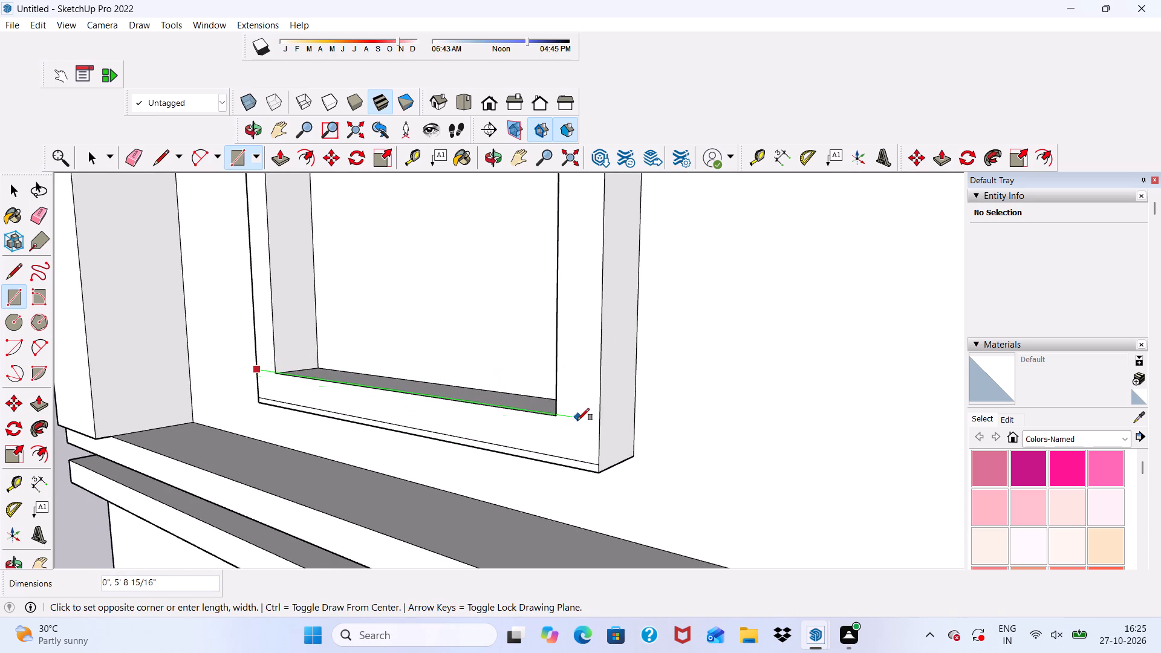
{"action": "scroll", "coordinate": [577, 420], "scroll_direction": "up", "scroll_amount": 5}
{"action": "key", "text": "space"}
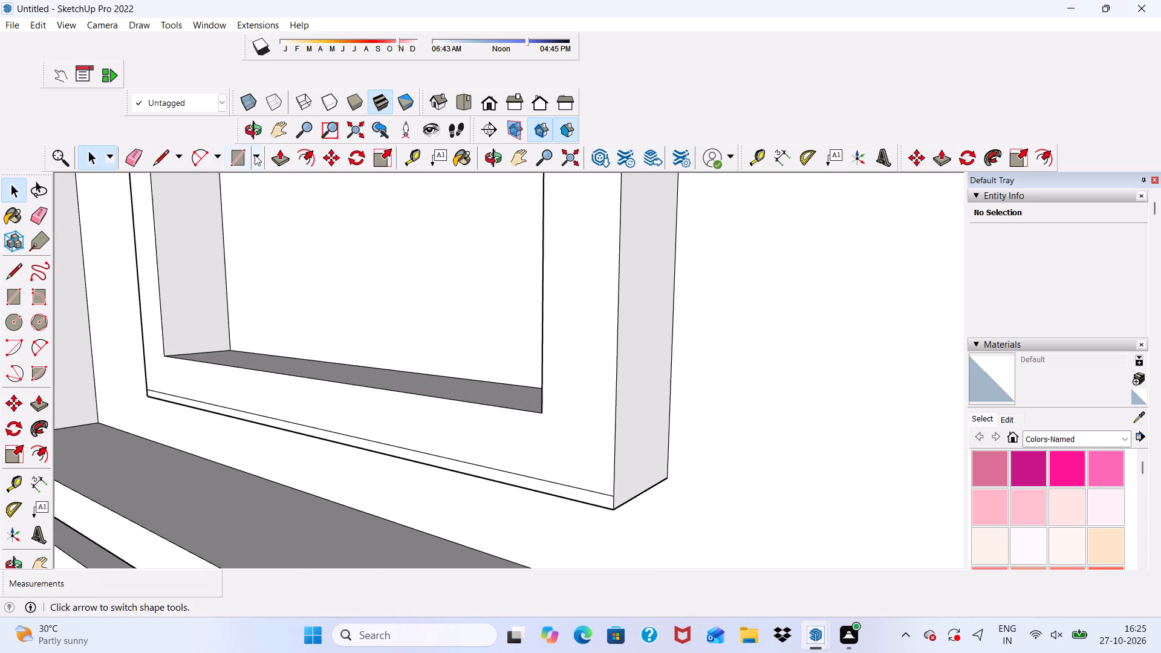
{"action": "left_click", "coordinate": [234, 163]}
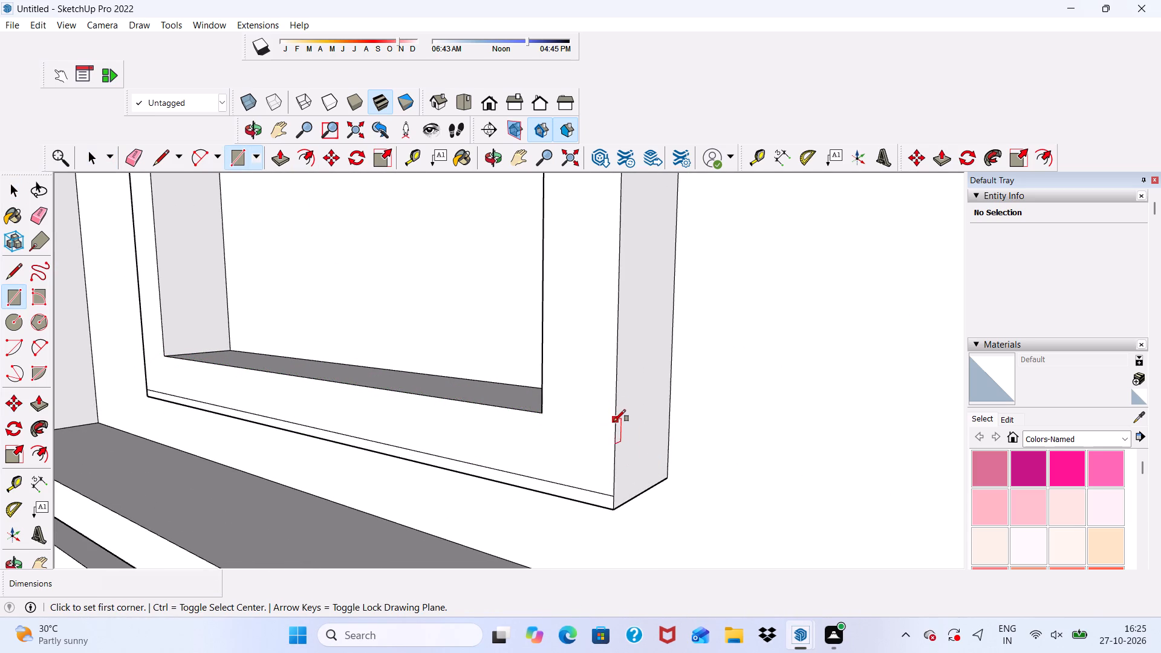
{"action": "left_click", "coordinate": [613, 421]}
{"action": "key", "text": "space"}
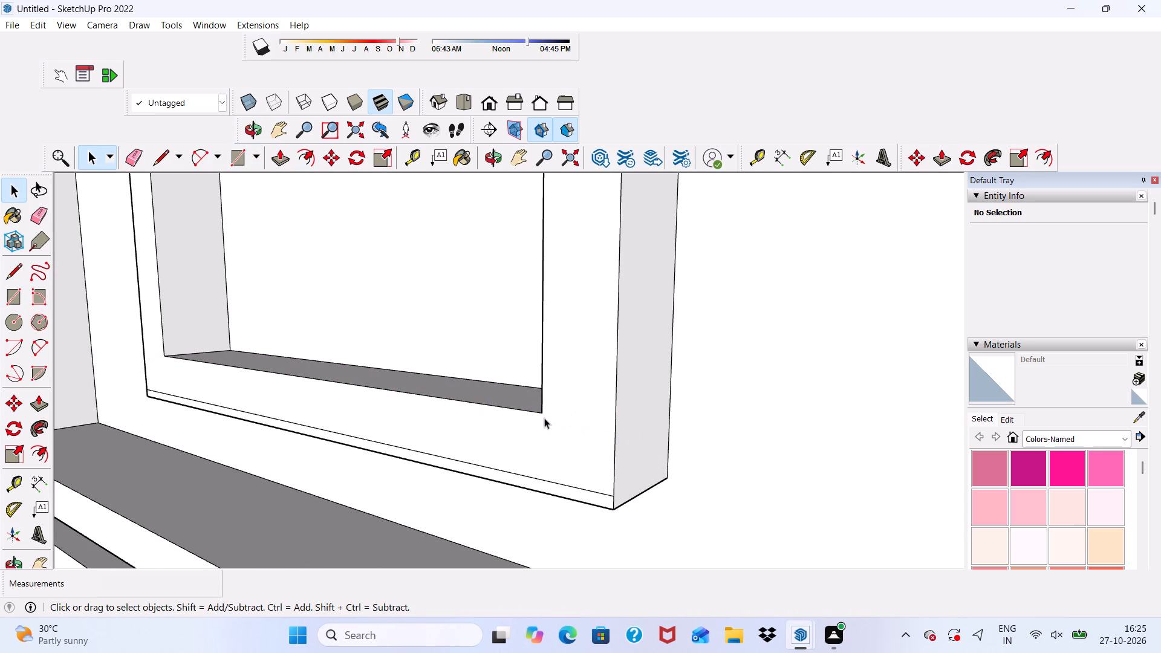
Draw a thin rectangle about 5' 1/8" by 1 1/4" on the frame's front face, along the bottom edge of the window opening.
{"action": "left_click", "coordinate": [244, 158]}
{"action": "scroll", "coordinate": [178, 345], "scroll_direction": "up", "scroll_amount": 3}
{"action": "scroll", "coordinate": [161, 355], "scroll_direction": "down", "scroll_amount": 1}
{"action": "left_click", "coordinate": [161, 355]}
{"action": "scroll", "coordinate": [218, 414], "scroll_direction": "down", "scroll_amount": 3}
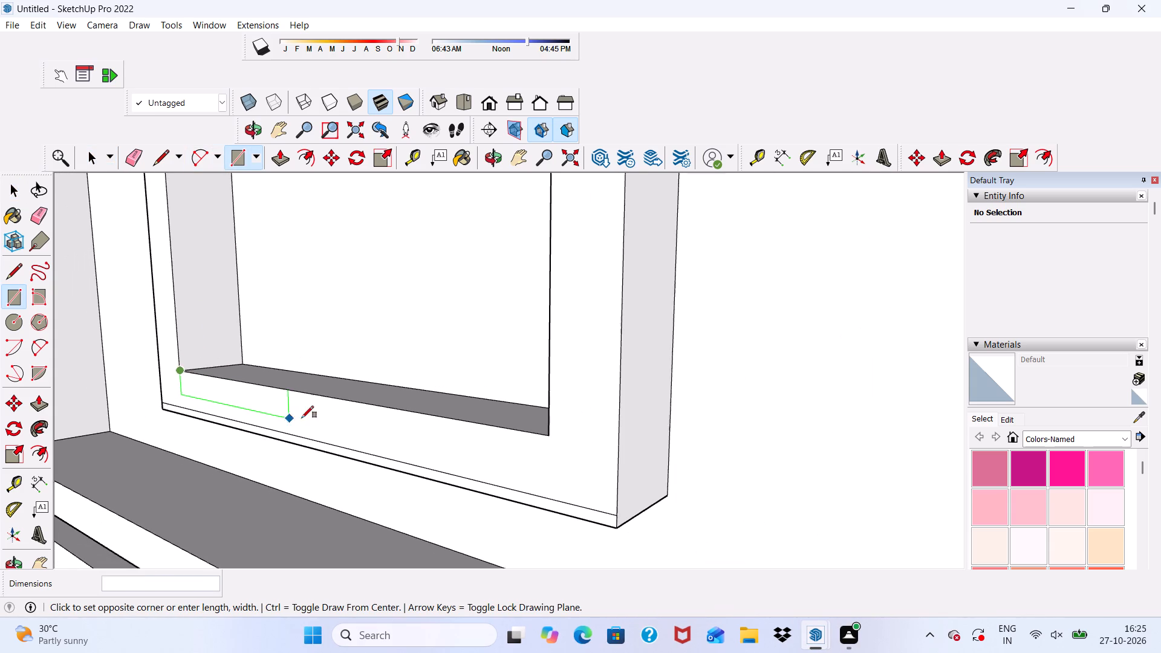
{"action": "scroll", "coordinate": [302, 417], "scroll_direction": "down", "scroll_amount": 4}
{"action": "scroll", "coordinate": [363, 430], "scroll_direction": "up", "scroll_amount": 2}
{"action": "scroll", "coordinate": [365, 427], "scroll_direction": "down", "scroll_amount": 2}
{"action": "middle_click_drag", "start_coordinate": [365, 427], "coordinate": [481, 384]}
{"action": "scroll", "coordinate": [486, 384], "scroll_direction": "down", "scroll_amount": 1}
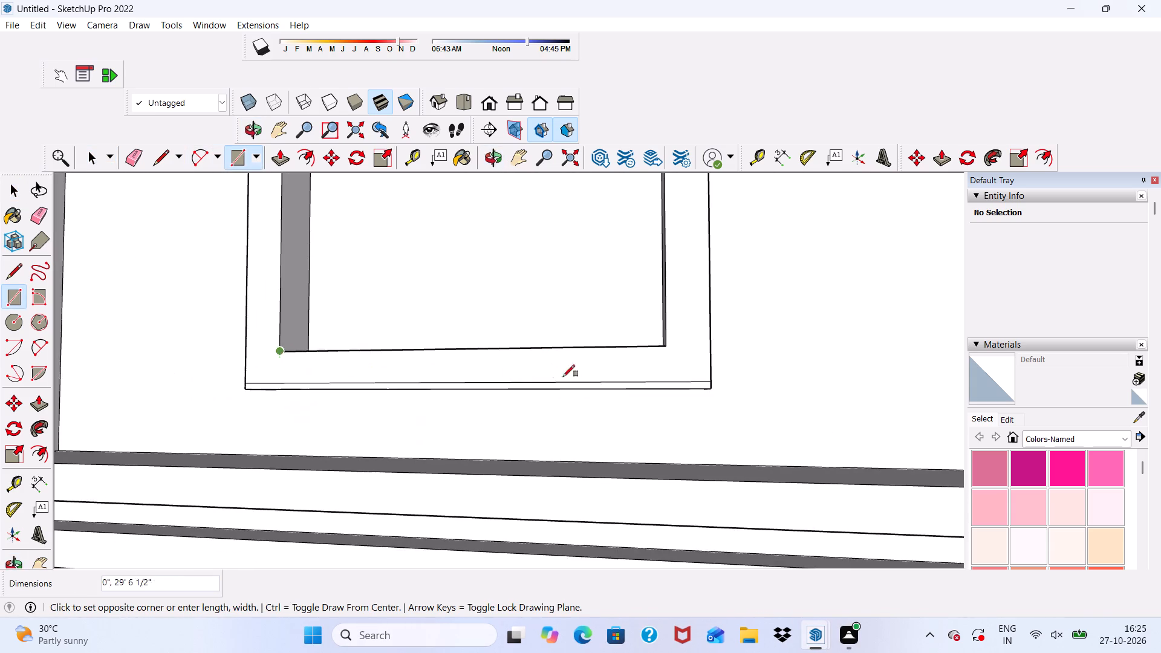
{"action": "scroll", "coordinate": [636, 372], "scroll_direction": "up", "scroll_amount": 4}
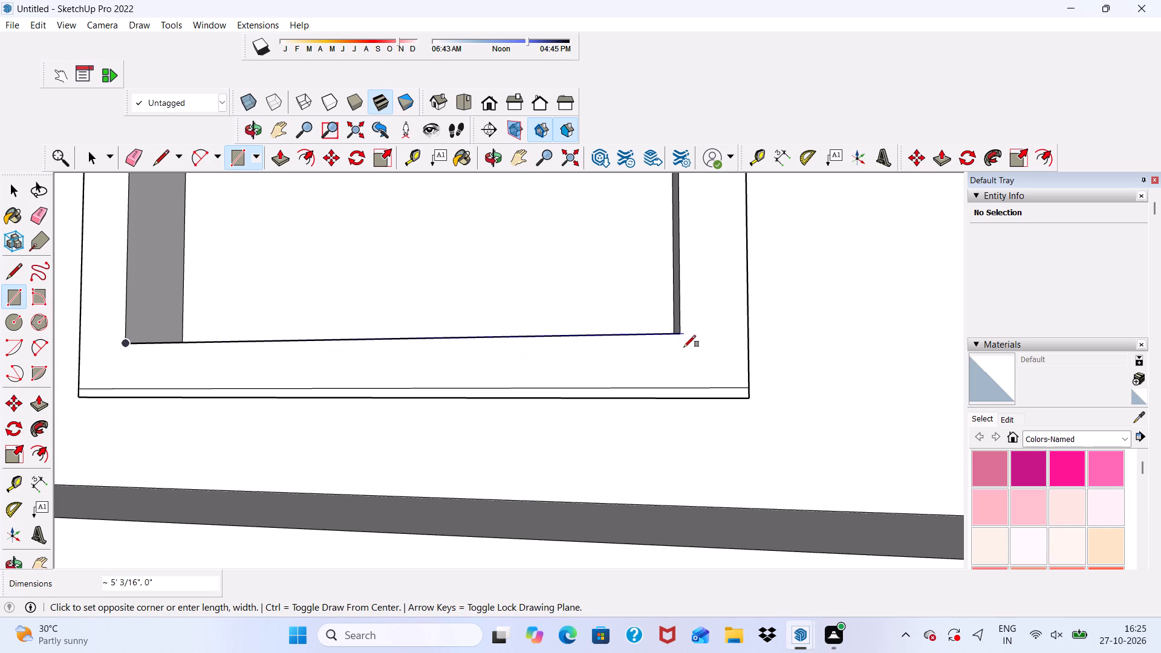
{"action": "scroll", "coordinate": [681, 351], "scroll_direction": "up", "scroll_amount": 4}
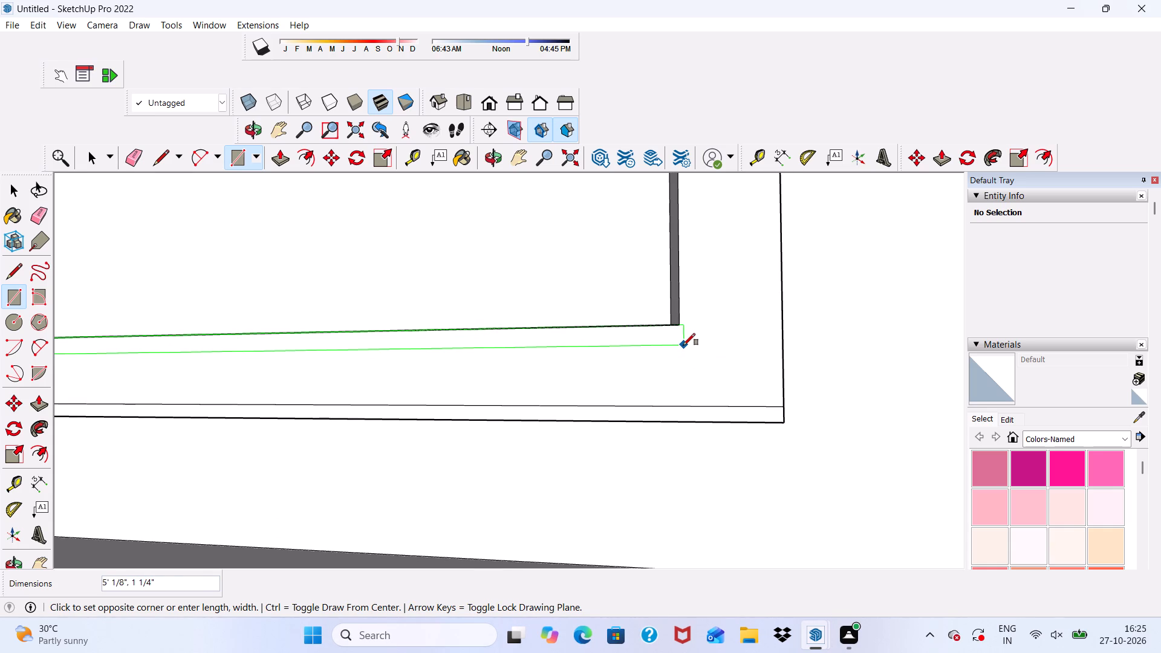
{"action": "left_click", "coordinate": [683, 345]}
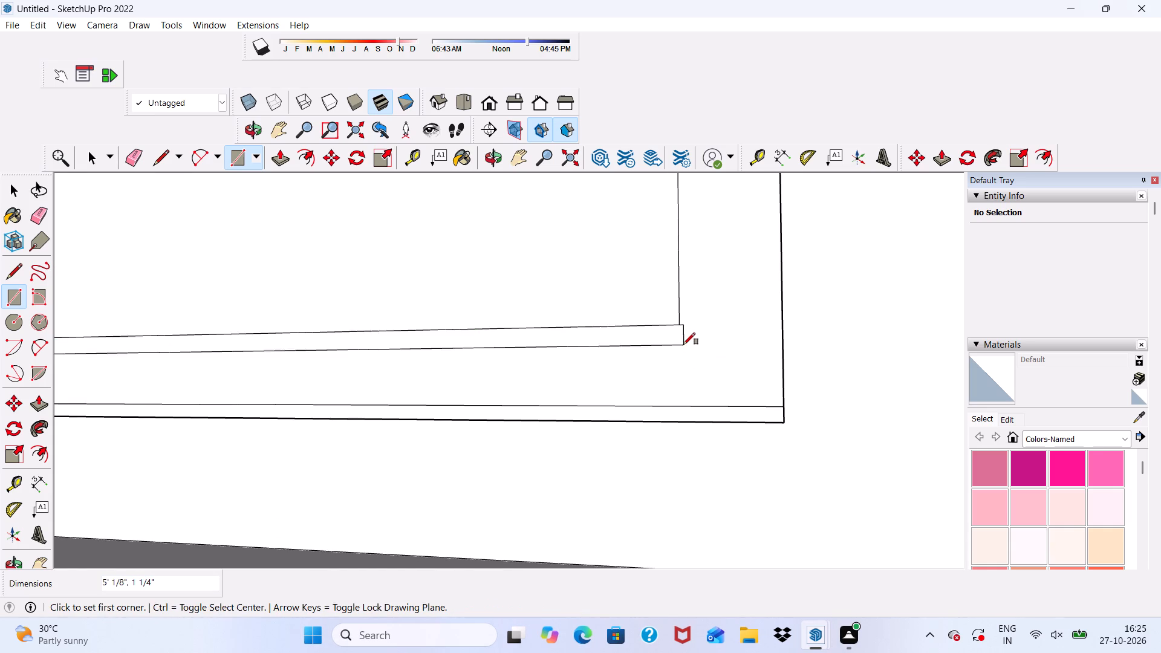
Delete the face covering the window opening above the new strip.
{"action": "scroll", "coordinate": [663, 338], "scroll_direction": "down", "scroll_amount": 5}
{"action": "key", "text": "space"}
{"action": "left_click", "coordinate": [562, 299]}
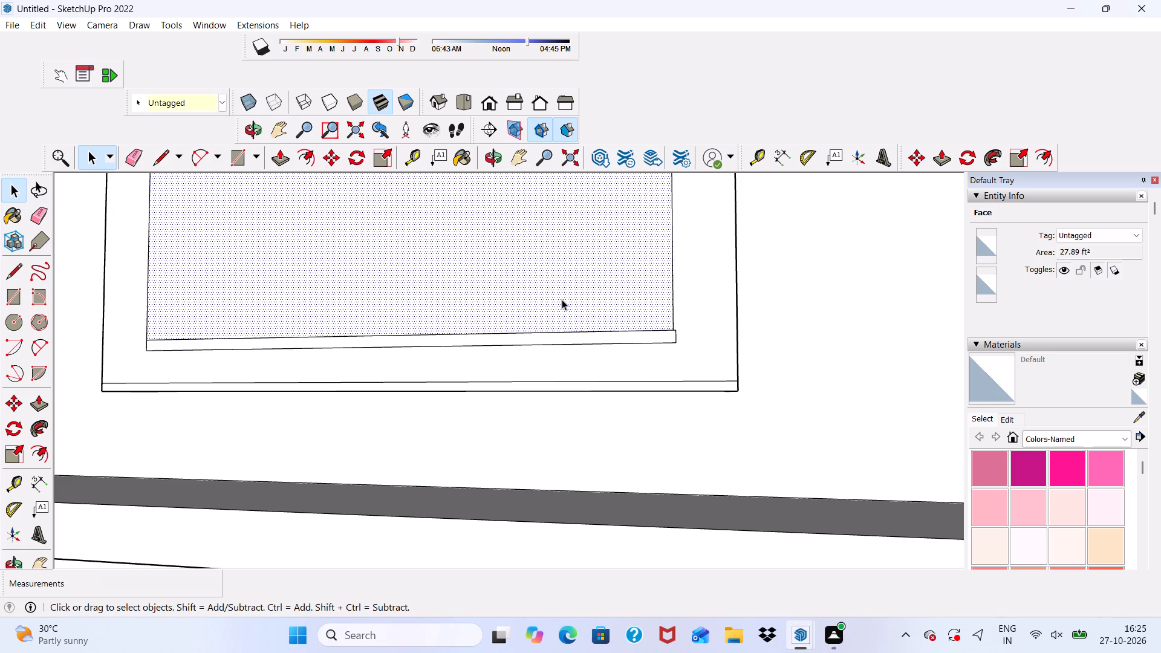
{"action": "key", "text": "Delete"}
Extrude the strip along the frame's bottom edge outward 3" with Push/Pull.
{"action": "scroll", "coordinate": [561, 297], "scroll_direction": "down", "scroll_amount": 4}
{"action": "middle_click_drag", "start_coordinate": [561, 297], "coordinate": [558, 348]}
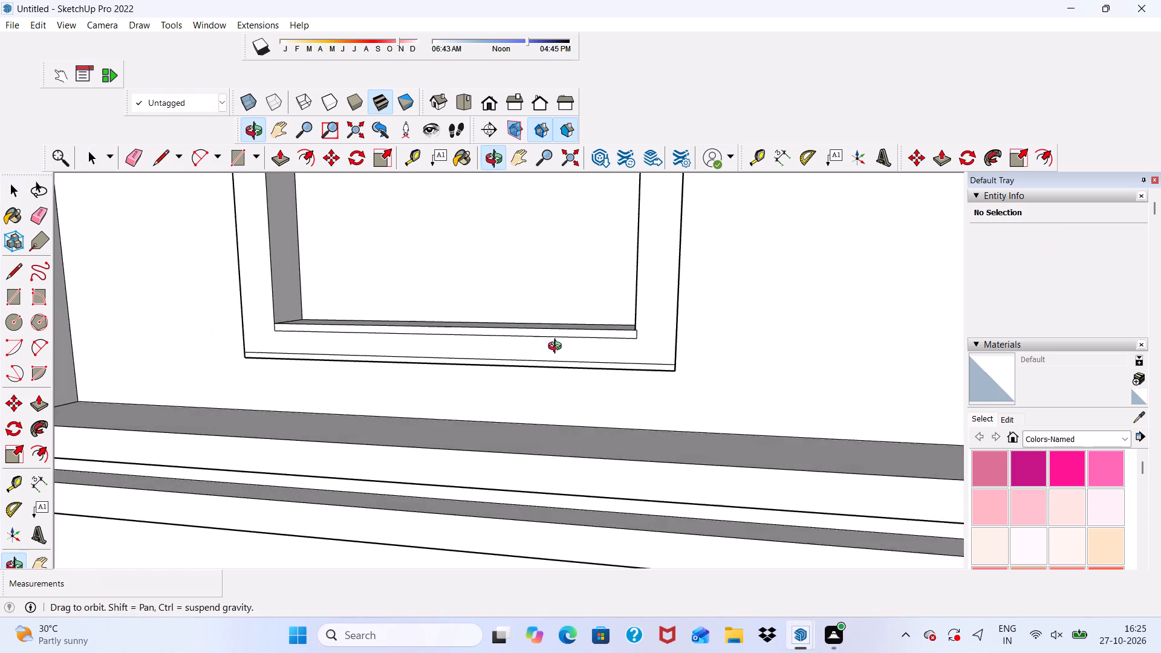
{"action": "middle_click_drag", "start_coordinate": [558, 348], "coordinate": [542, 362]}
{"action": "scroll", "coordinate": [533, 354], "scroll_direction": "up", "scroll_amount": 1}
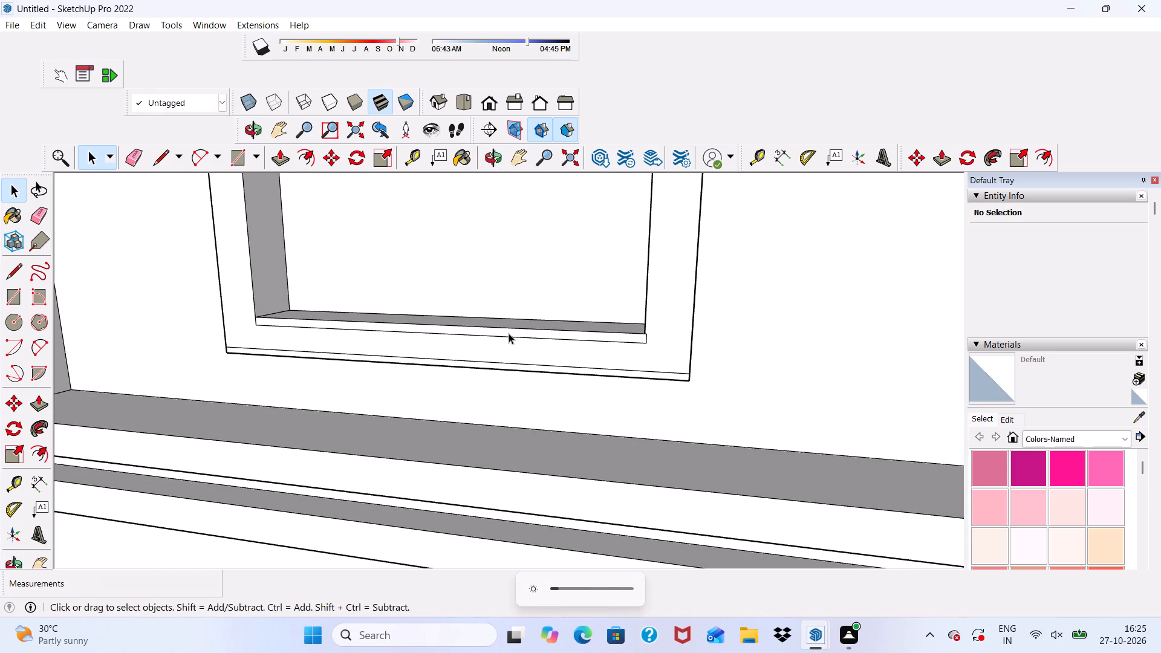
{"action": "scroll", "coordinate": [503, 327], "scroll_direction": "down", "scroll_amount": 2}
{"action": "scroll", "coordinate": [397, 355], "scroll_direction": "up", "scroll_amount": 4}
{"action": "scroll", "coordinate": [259, 308], "scroll_direction": "up", "scroll_amount": 2}
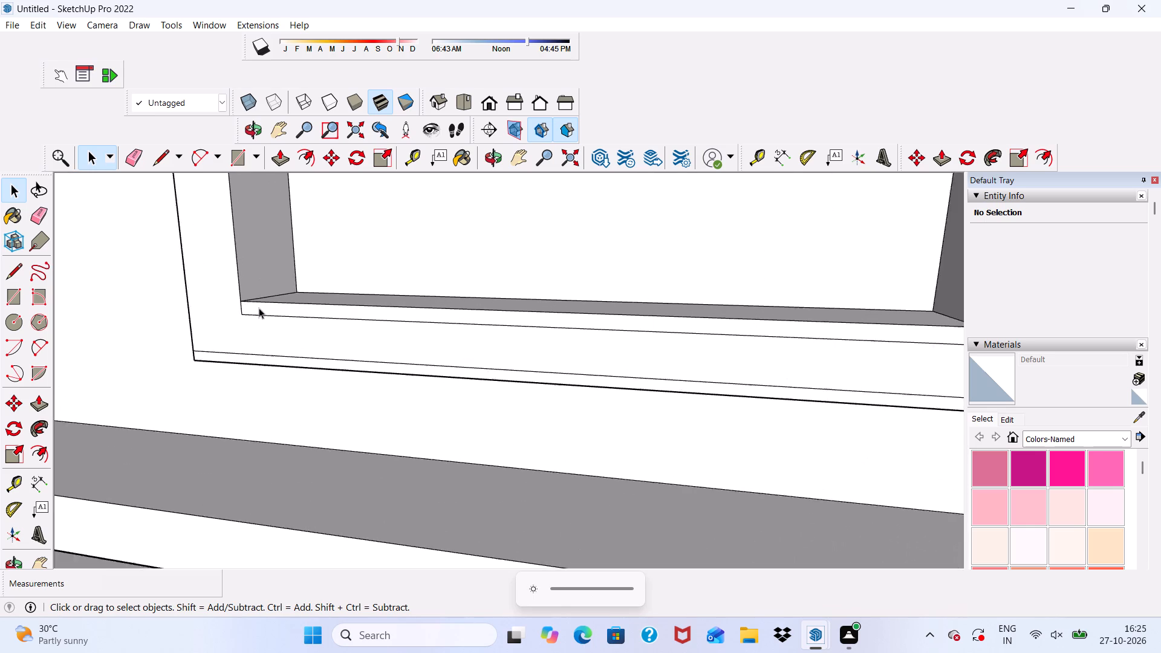
{"action": "scroll", "coordinate": [259, 308], "scroll_direction": "up", "scroll_amount": 12}
{"action": "scroll", "coordinate": [256, 312], "scroll_direction": "down", "scroll_amount": 11}
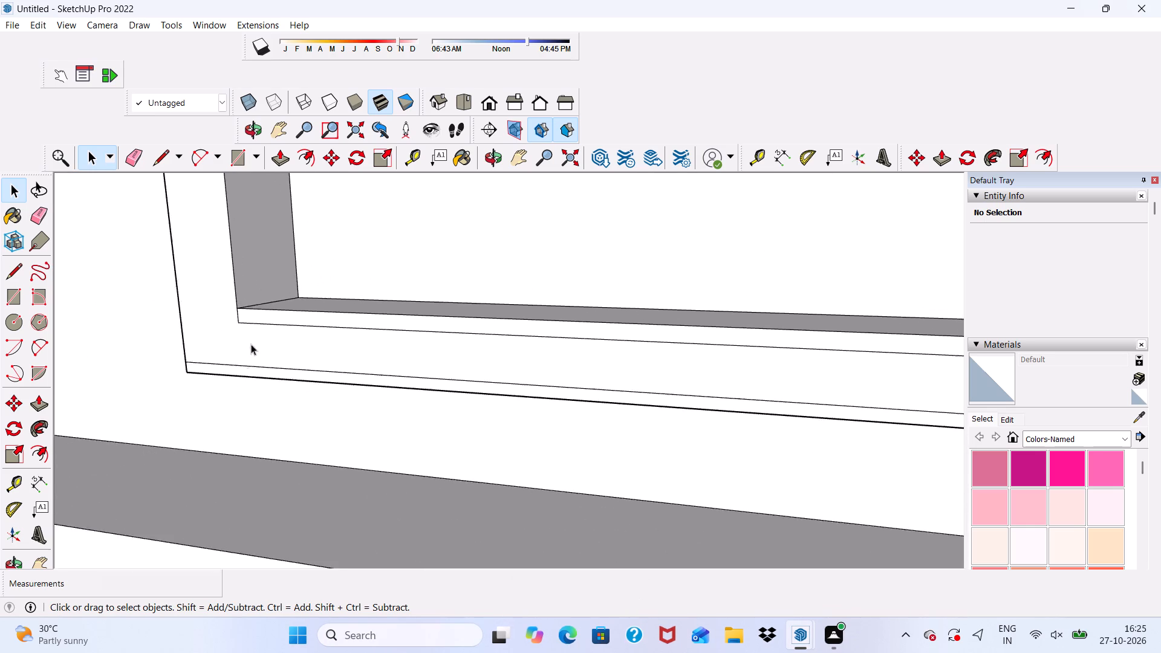
{"action": "scroll", "coordinate": [235, 363], "scroll_direction": "up", "scroll_amount": 6}
{"action": "left_click", "coordinate": [204, 369]}
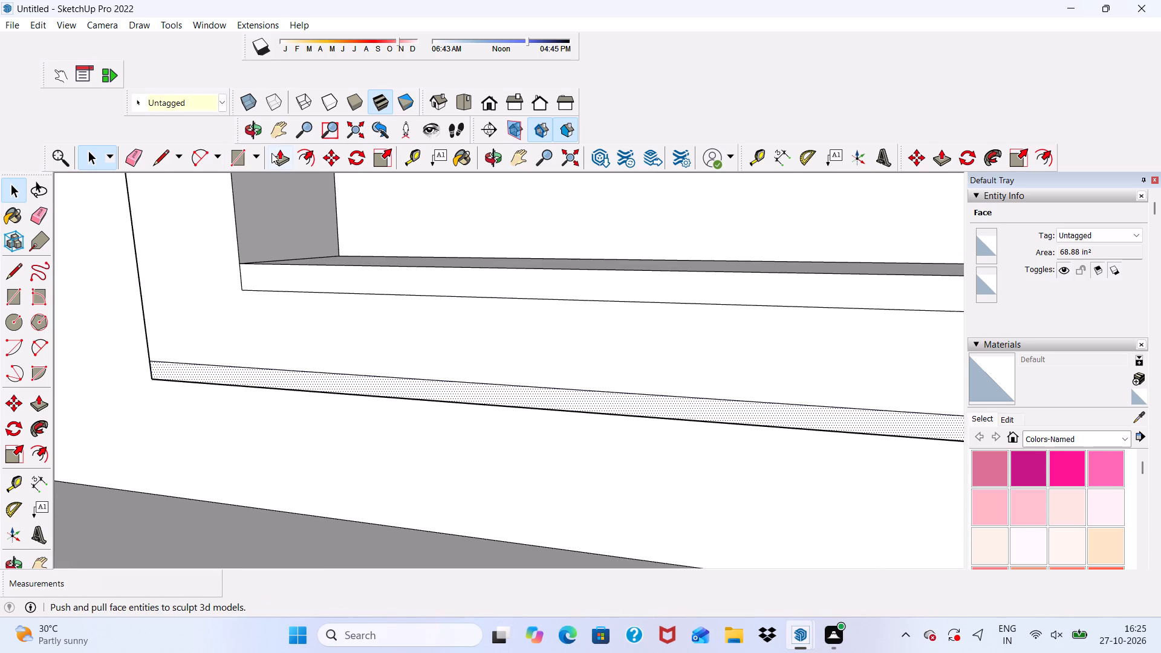
{"action": "left_click", "coordinate": [278, 161]}
{"action": "scroll", "coordinate": [261, 374], "scroll_direction": "up", "scroll_amount": 2}
{"action": "left_click", "coordinate": [258, 365]}
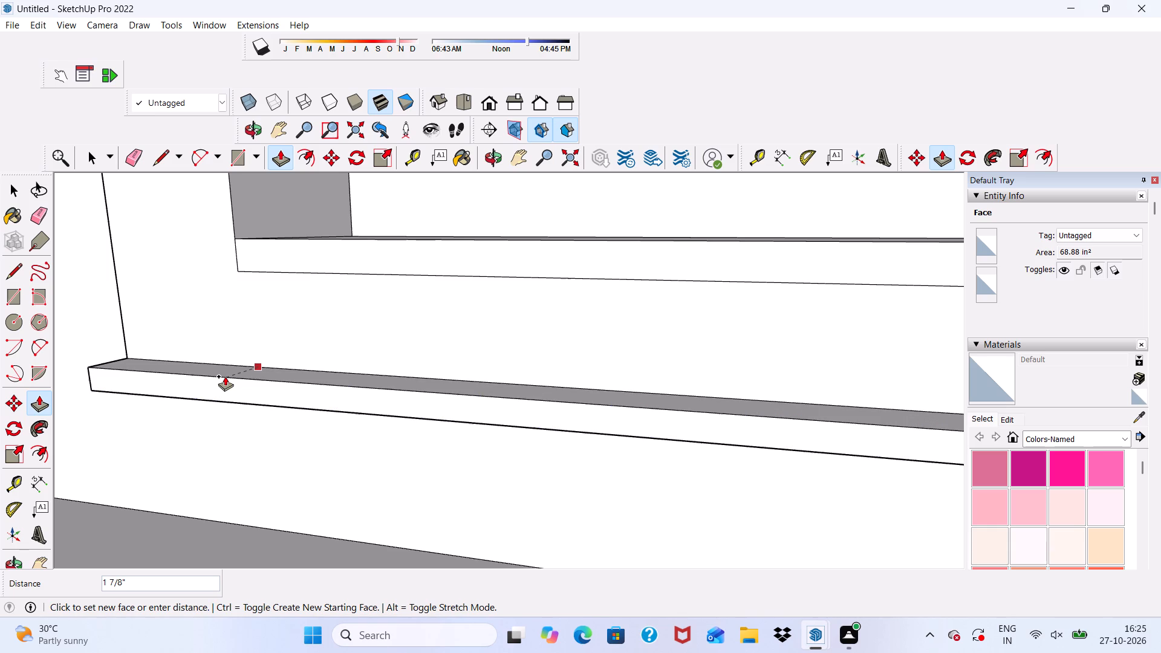
{"action": "key", "text": "3"}
{"action": "key", "text": "shift+quotedbl"}
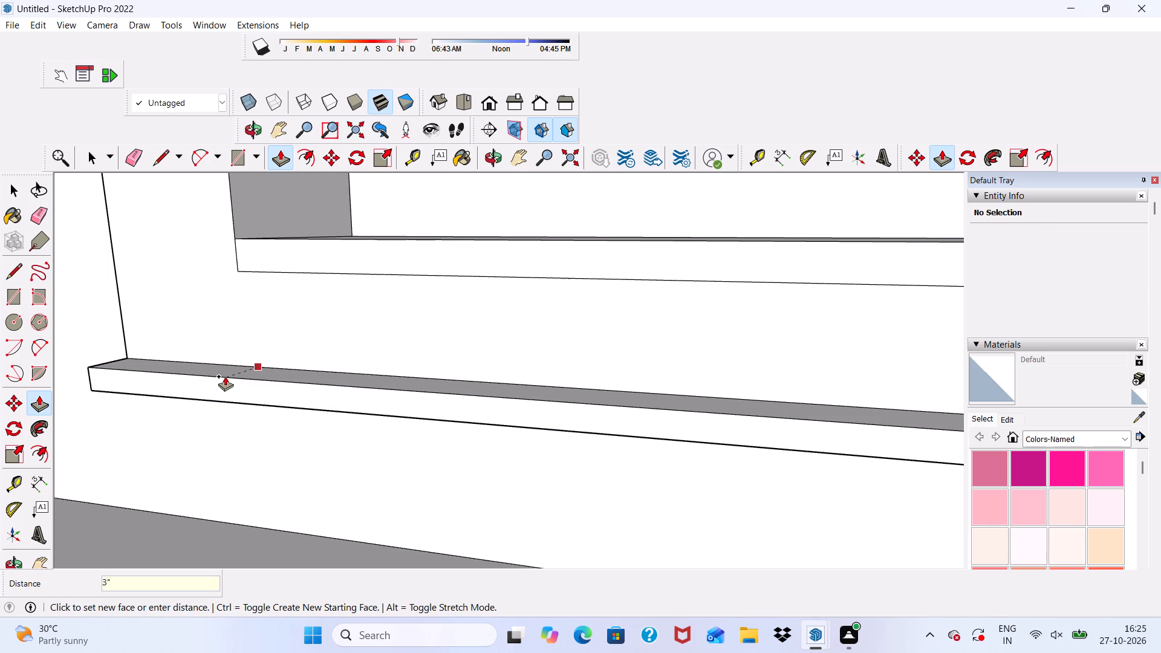
{"action": "key", "text": "Return"}
Extrude the upper strip below the window opening outward 3" to match the lower ledge.
{"action": "scroll", "coordinate": [267, 325], "scroll_direction": "down", "scroll_amount": 3}
{"action": "middle_click_drag", "start_coordinate": [267, 323], "coordinate": [288, 221]}
{"action": "scroll", "coordinate": [278, 224], "scroll_direction": "down", "scroll_amount": 6}
{"action": "scroll", "coordinate": [334, 246], "scroll_direction": "up", "scroll_amount": 8}
{"action": "left_click", "coordinate": [334, 245]}
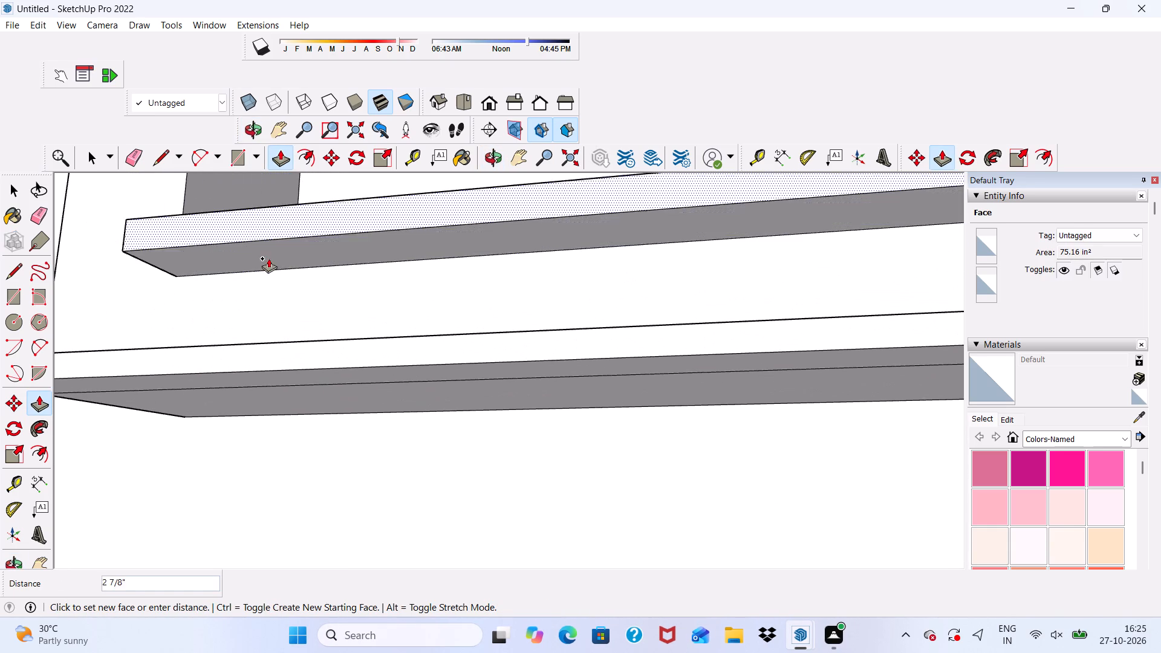
{"action": "left_click", "coordinate": [251, 349]}
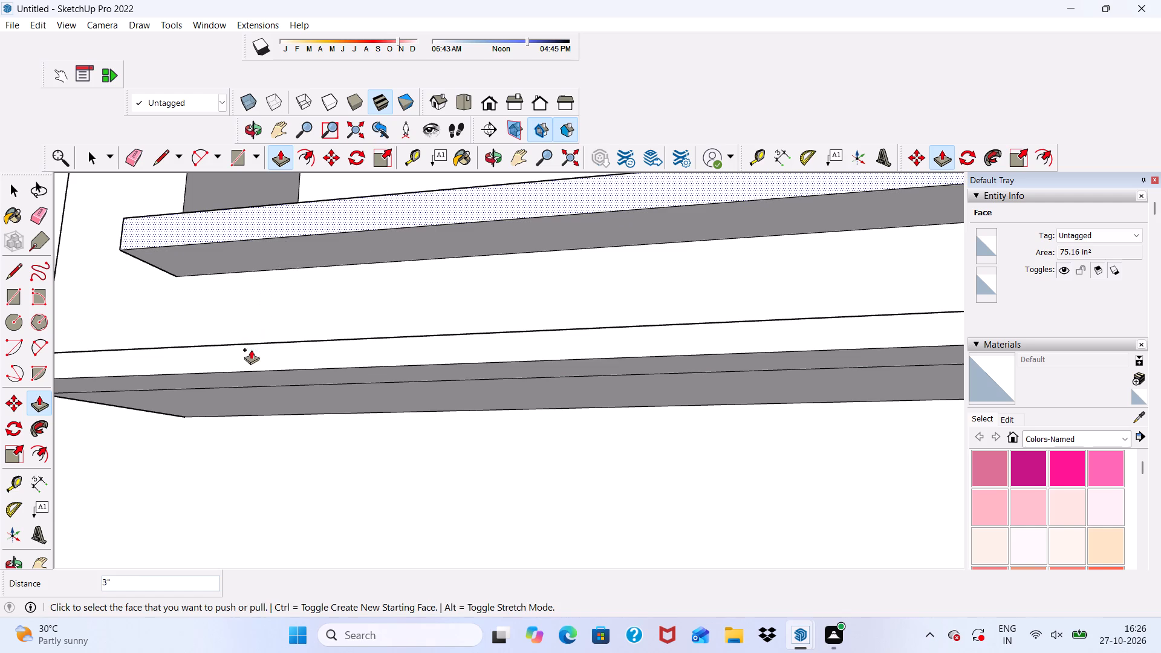
Extend the left end of the upper sill 6" to the window frame's outer edge.
{"action": "scroll", "coordinate": [258, 320], "scroll_direction": "down", "scroll_amount": 4}
{"action": "middle_click_drag", "start_coordinate": [258, 320], "coordinate": [534, 395]}
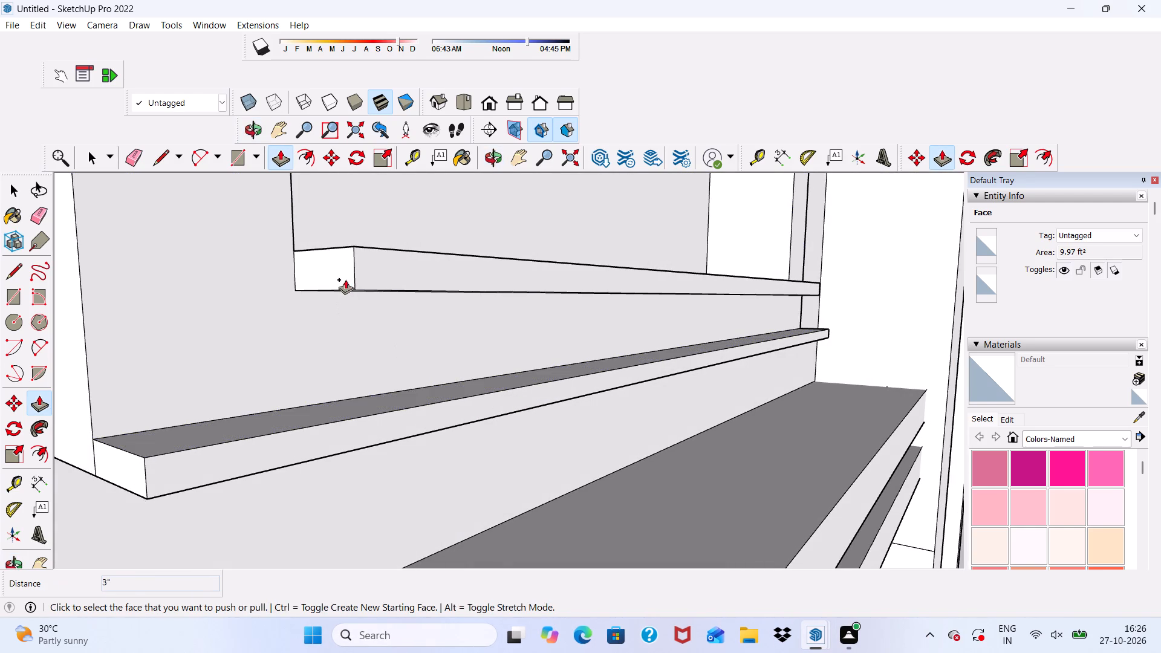
{"action": "left_click", "coordinate": [332, 271]}
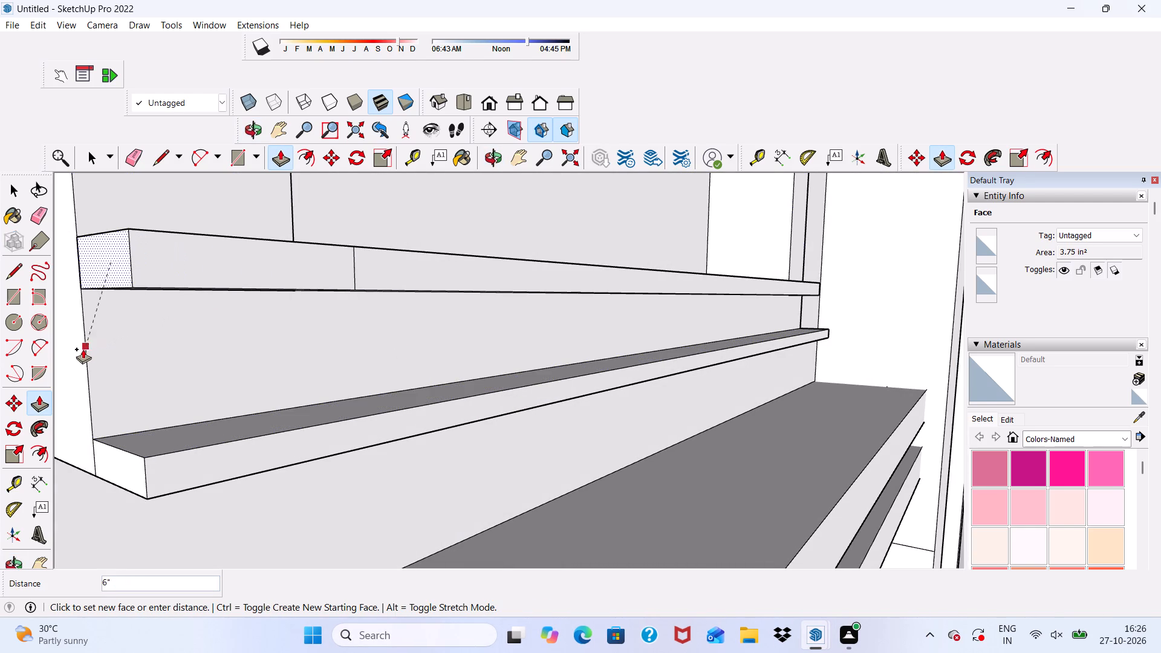
{"action": "left_click", "coordinate": [84, 351]}
Extend the right end of the upper sill 5 3/4" to the window frame's outer edge.
{"action": "scroll", "coordinate": [61, 301], "scroll_direction": "down", "scroll_amount": 6}
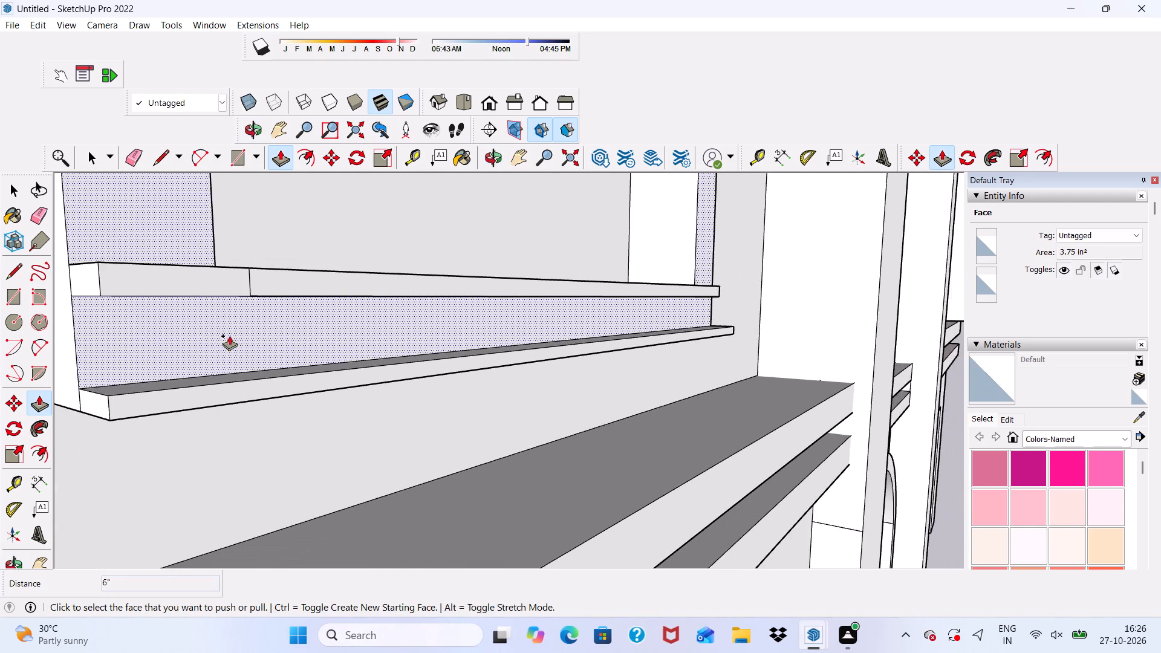
{"action": "middle_click_drag", "start_coordinate": [229, 336], "coordinate": [167, 349]}
{"action": "scroll", "coordinate": [60, 313], "scroll_direction": "down", "scroll_amount": 8}
{"action": "middle_click_drag", "start_coordinate": [552, 337], "coordinate": [317, 332]}
{"action": "scroll", "coordinate": [280, 301], "scroll_direction": "down", "scroll_amount": 6}
{"action": "middle_click_drag", "start_coordinate": [651, 291], "coordinate": [577, 312]}
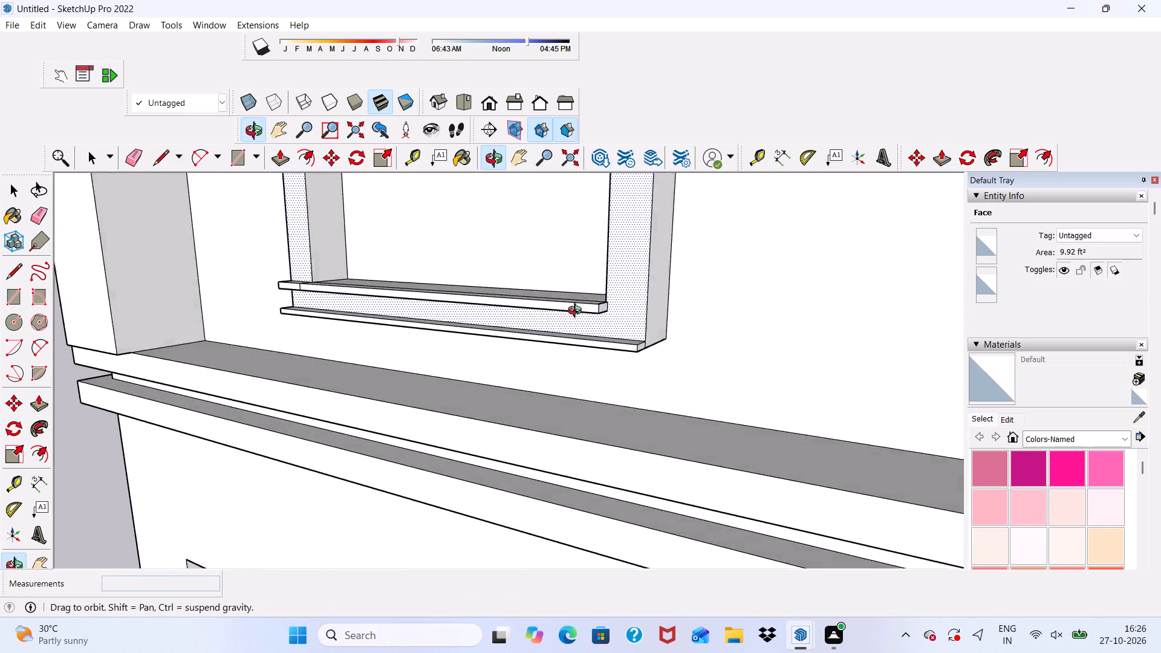
{"action": "middle_click_drag", "start_coordinate": [577, 312], "coordinate": [525, 327]}
{"action": "scroll", "coordinate": [571, 315], "scroll_direction": "up", "scroll_amount": 9}
{"action": "left_click", "coordinate": [565, 331]}
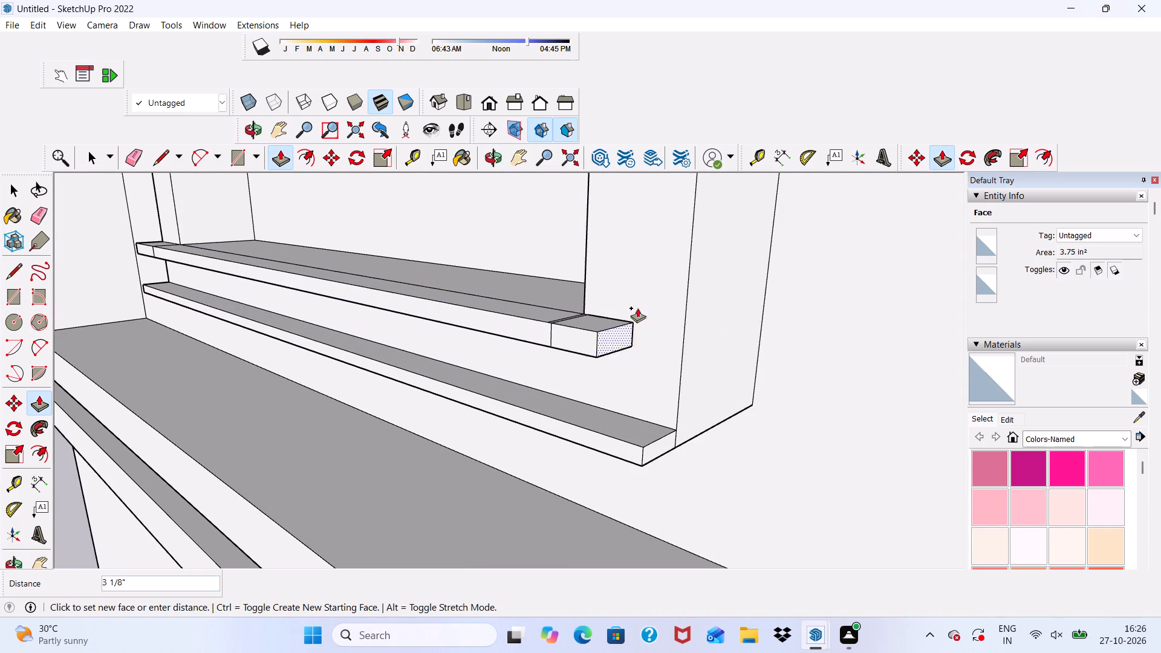
{"action": "left_click", "coordinate": [685, 278]}
Draw a rectangle about 3" by 5/8" on the upper sill's top face, along its left end.
{"action": "scroll", "coordinate": [685, 278], "scroll_direction": "down", "scroll_amount": 11}
{"action": "scroll", "coordinate": [607, 285], "scroll_direction": "up", "scroll_amount": 1}
{"action": "middle_click_drag", "start_coordinate": [607, 285], "coordinate": [736, 334]}
{"action": "scroll", "coordinate": [719, 336], "scroll_direction": "up", "scroll_amount": 1}
{"action": "scroll", "coordinate": [689, 329], "scroll_direction": "down", "scroll_amount": 10}
{"action": "scroll", "coordinate": [556, 294], "scroll_direction": "down", "scroll_amount": 3}
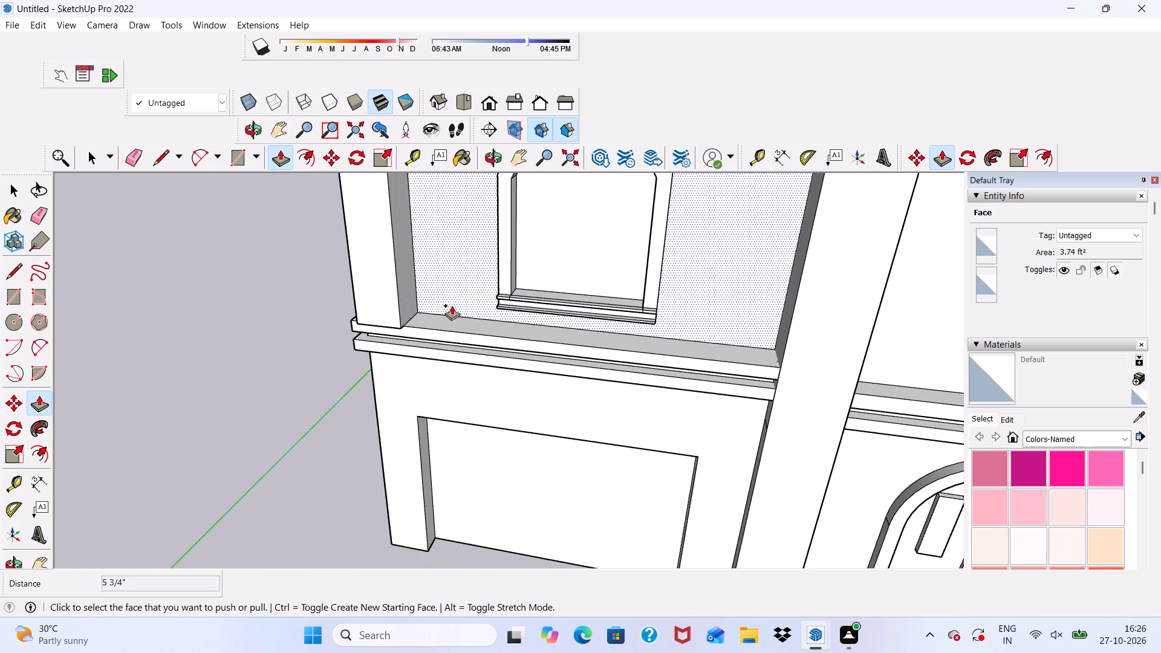
{"action": "scroll", "coordinate": [538, 241], "scroll_direction": "up", "scroll_amount": 11}
{"action": "scroll", "coordinate": [467, 360], "scroll_direction": "up", "scroll_amount": 5}
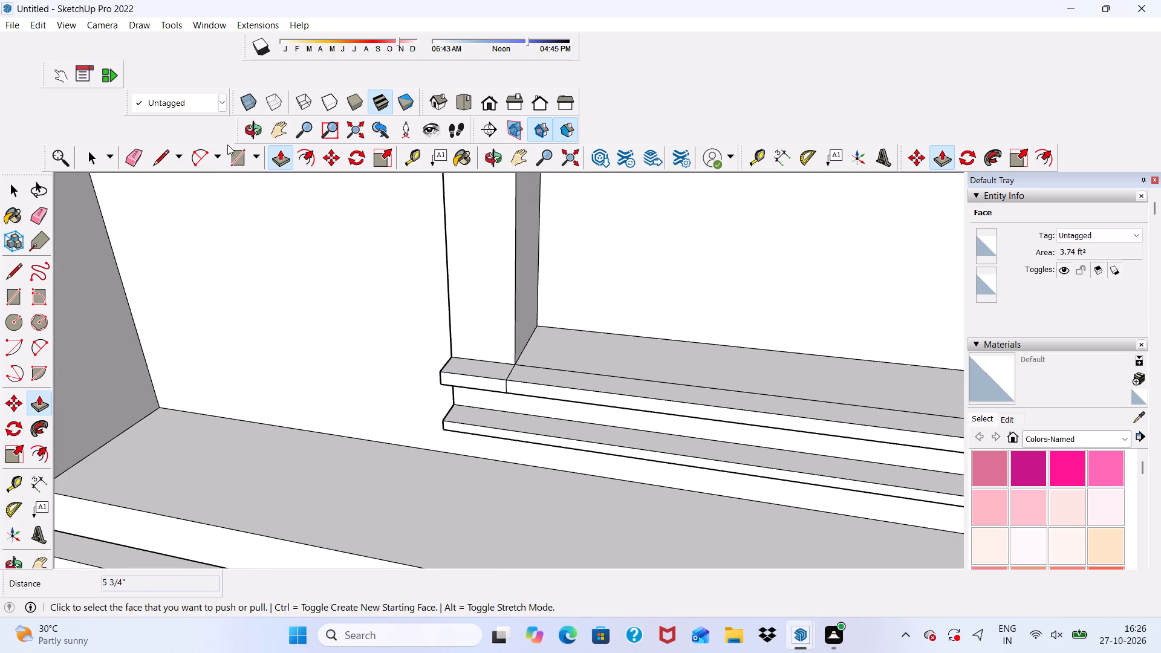
{"action": "left_click", "coordinate": [236, 163]}
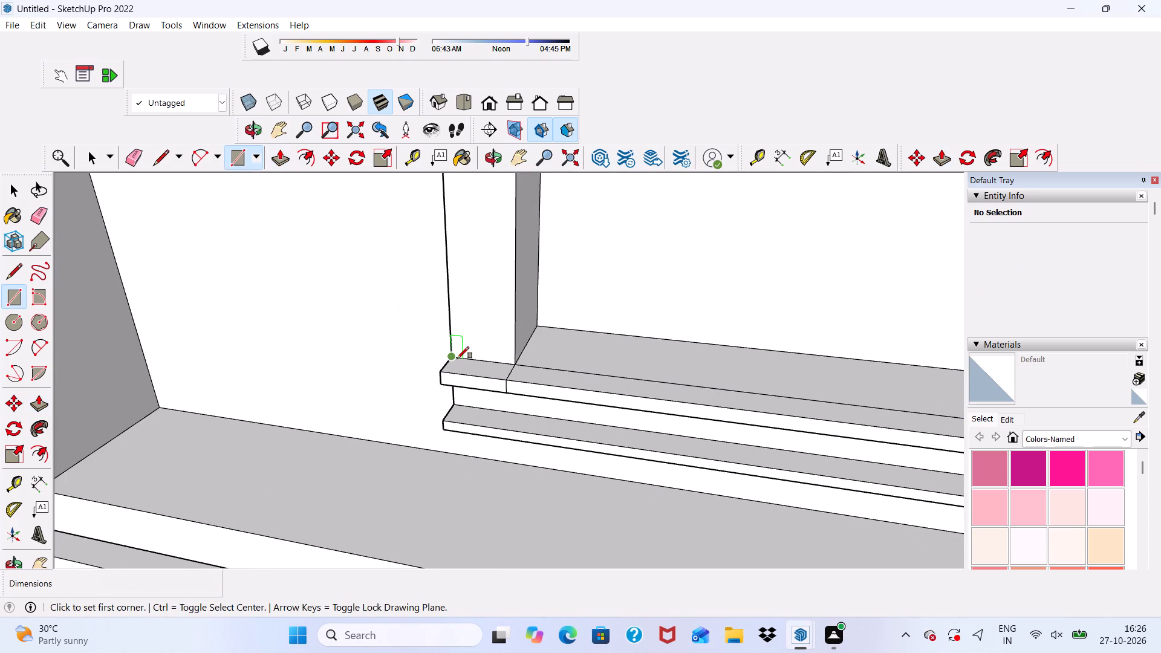
{"action": "scroll", "coordinate": [457, 359], "scroll_direction": "up", "scroll_amount": 11}
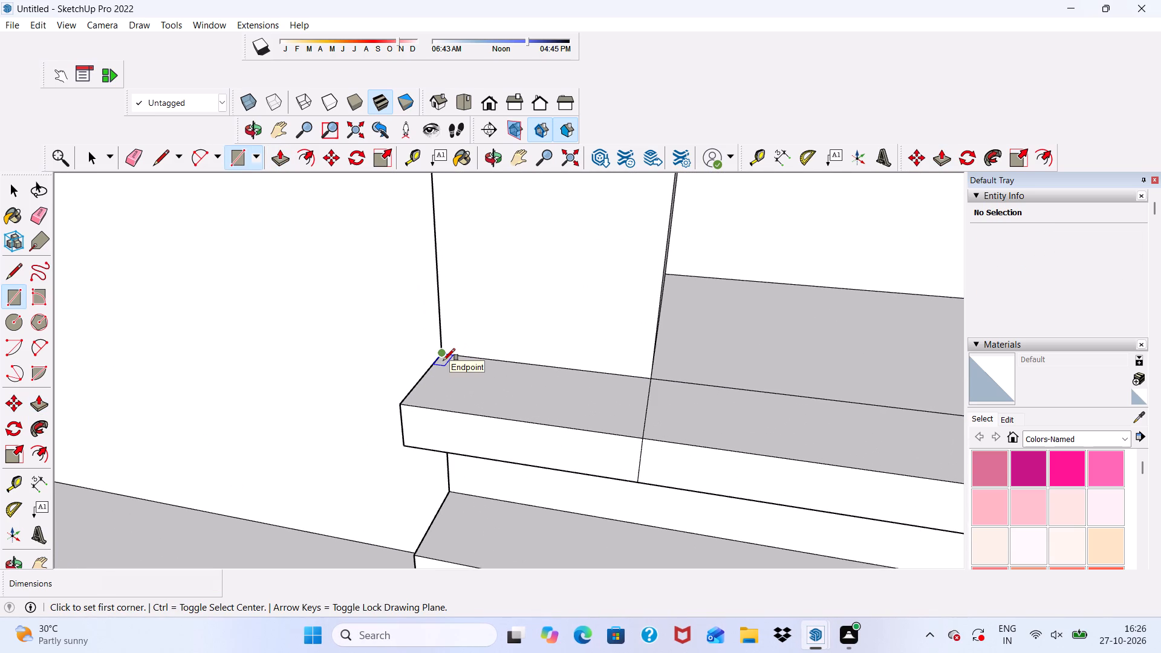
{"action": "left_click", "coordinate": [443, 349]}
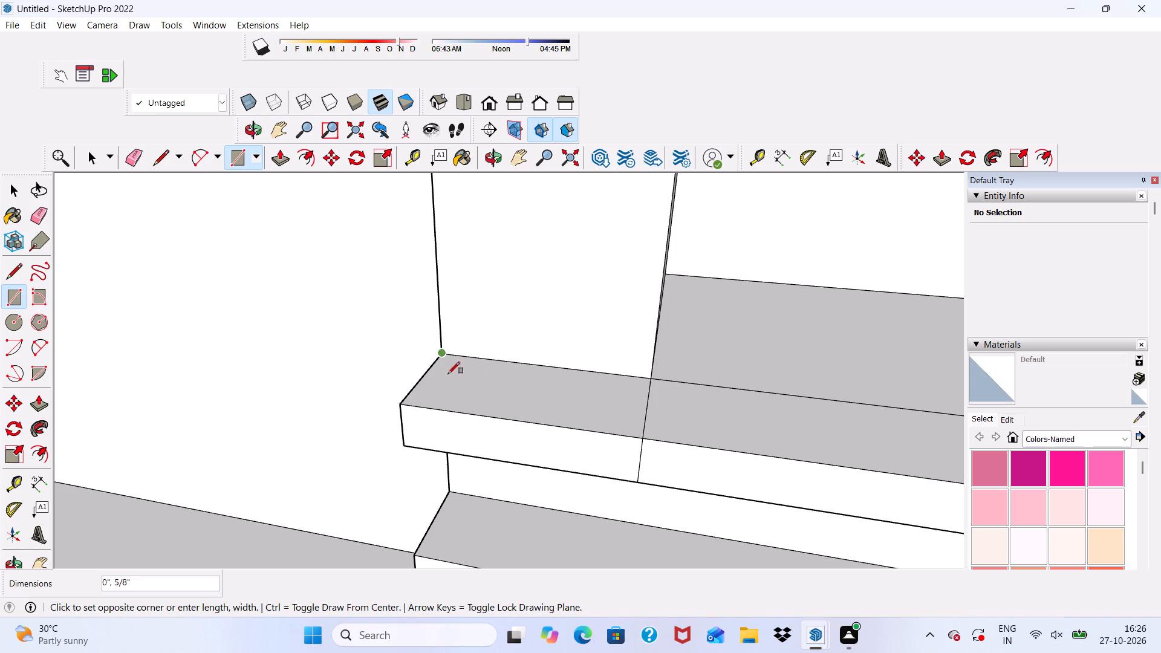
{"action": "scroll", "coordinate": [432, 404], "scroll_direction": "up", "scroll_amount": 4}
{"action": "left_click", "coordinate": [419, 409]}
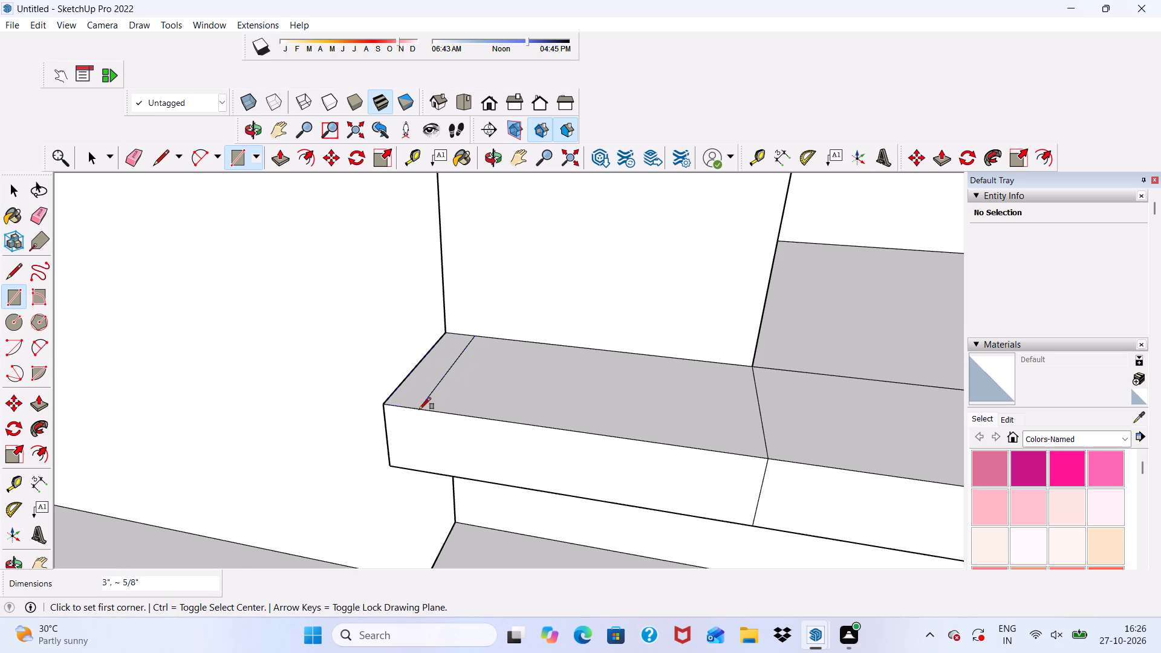
Draw a second thin rectangle on the sill's top face, from the opening's lower left corner to the sill's front edge.
{"action": "left_click", "coordinate": [750, 366]}
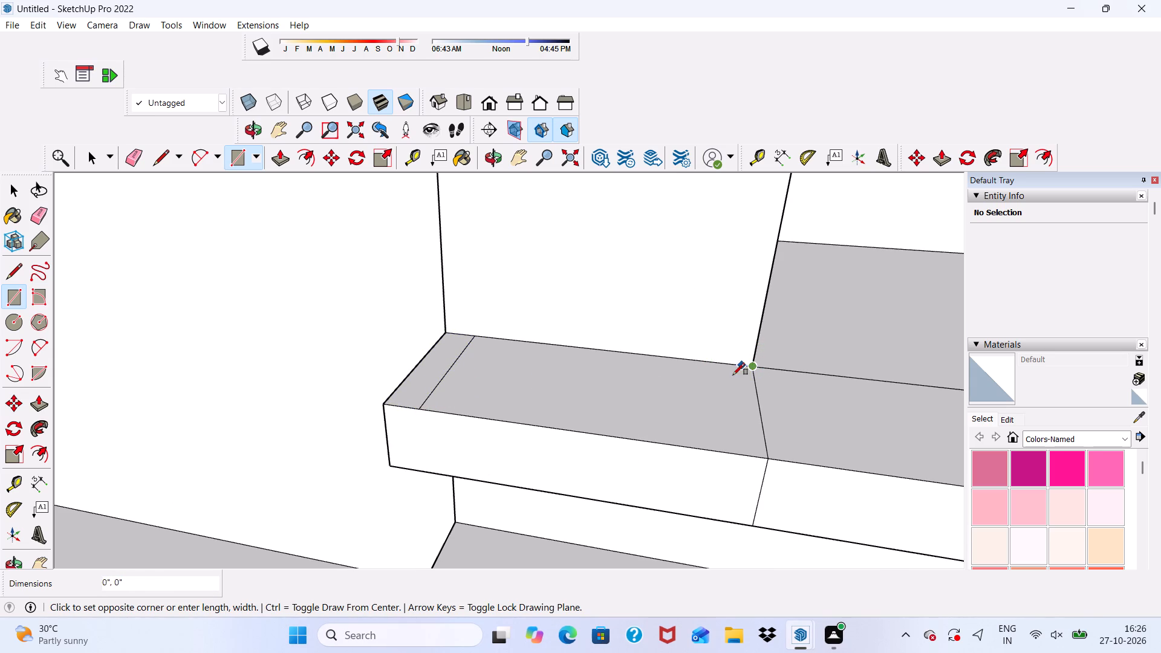
{"action": "left_click", "coordinate": [733, 452]}
{"action": "scroll", "coordinate": [365, 331], "scroll_direction": "down", "scroll_amount": 11}
{"action": "middle_click_drag", "start_coordinate": [643, 395], "coordinate": [579, 438]}
{"action": "scroll", "coordinate": [453, 321], "scroll_direction": "down", "scroll_amount": 5}
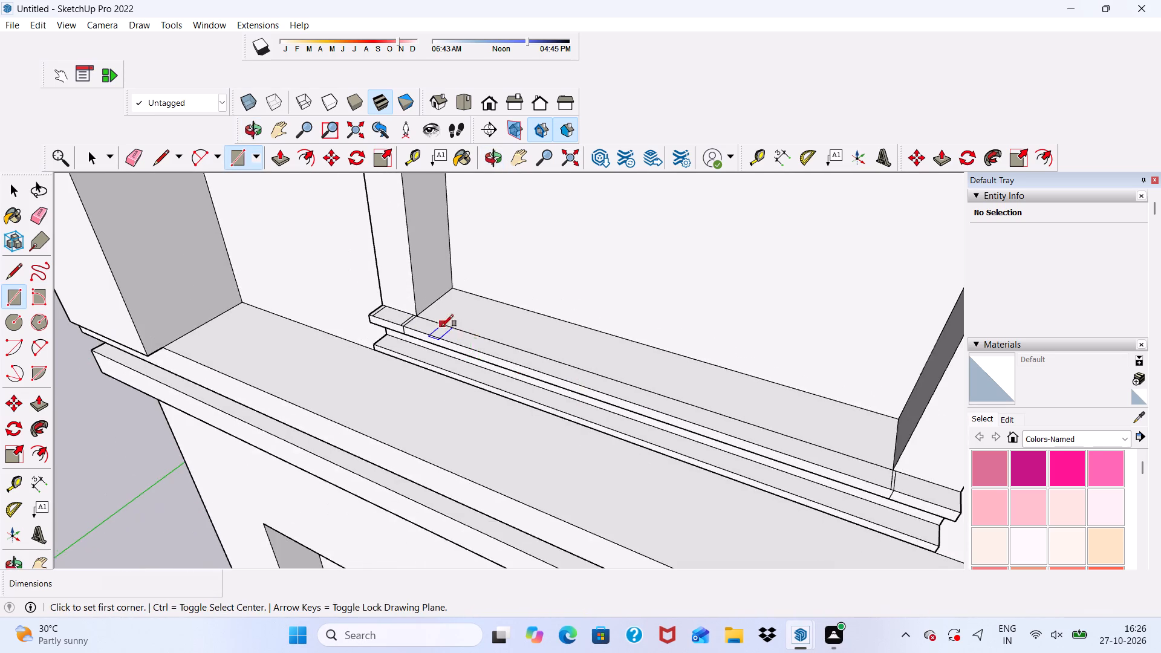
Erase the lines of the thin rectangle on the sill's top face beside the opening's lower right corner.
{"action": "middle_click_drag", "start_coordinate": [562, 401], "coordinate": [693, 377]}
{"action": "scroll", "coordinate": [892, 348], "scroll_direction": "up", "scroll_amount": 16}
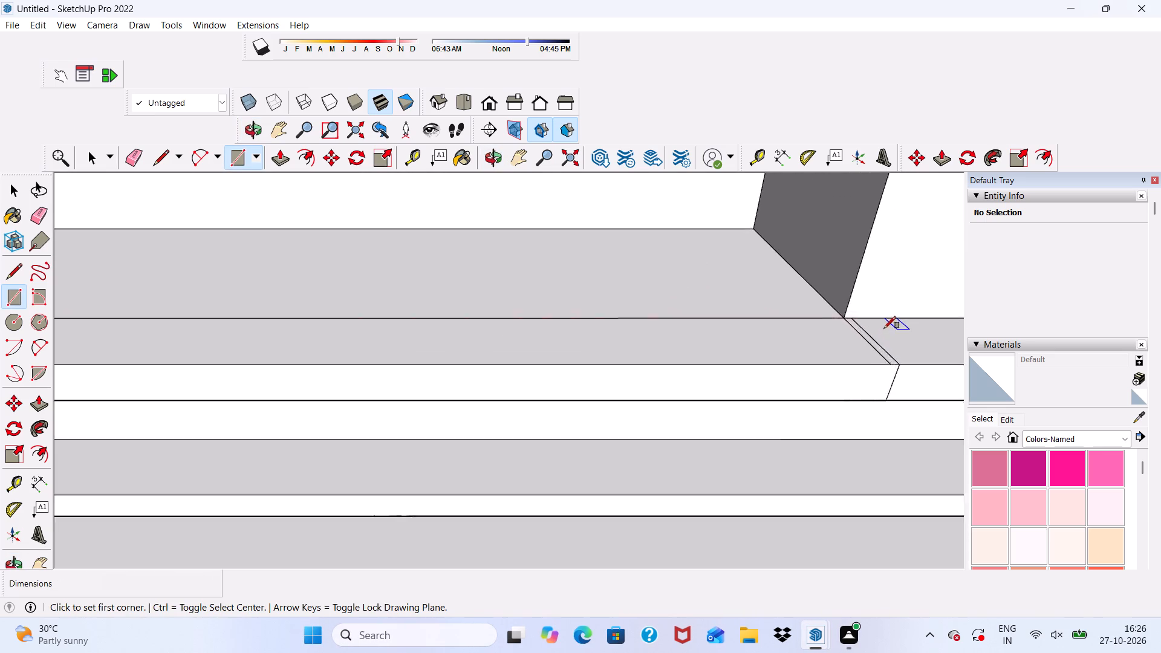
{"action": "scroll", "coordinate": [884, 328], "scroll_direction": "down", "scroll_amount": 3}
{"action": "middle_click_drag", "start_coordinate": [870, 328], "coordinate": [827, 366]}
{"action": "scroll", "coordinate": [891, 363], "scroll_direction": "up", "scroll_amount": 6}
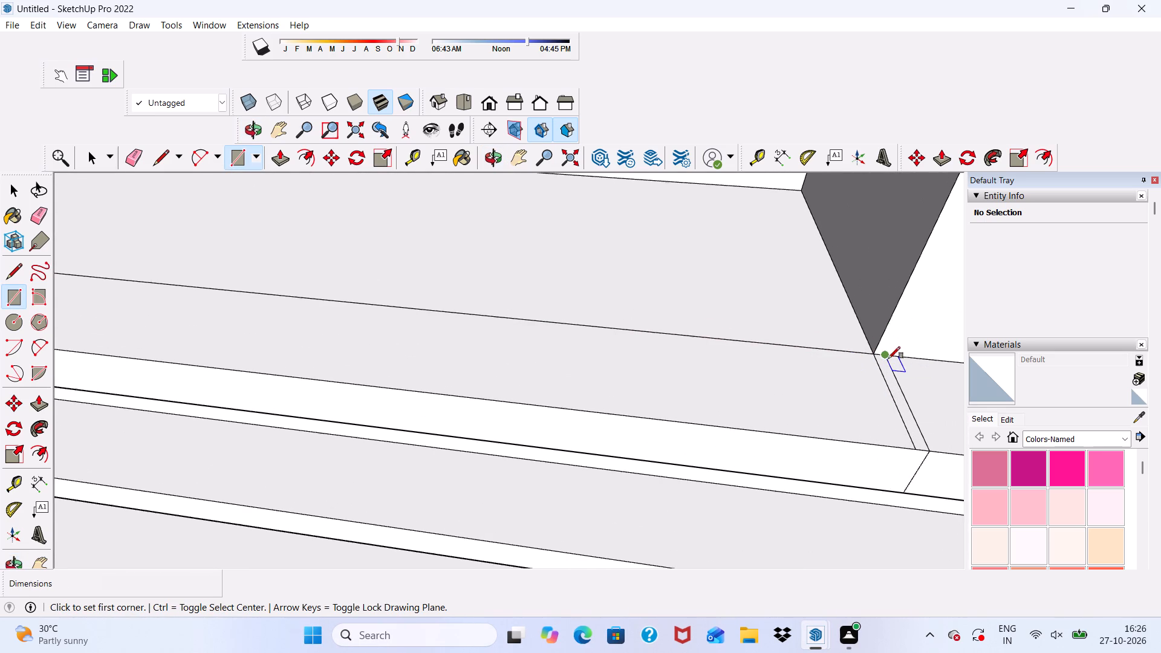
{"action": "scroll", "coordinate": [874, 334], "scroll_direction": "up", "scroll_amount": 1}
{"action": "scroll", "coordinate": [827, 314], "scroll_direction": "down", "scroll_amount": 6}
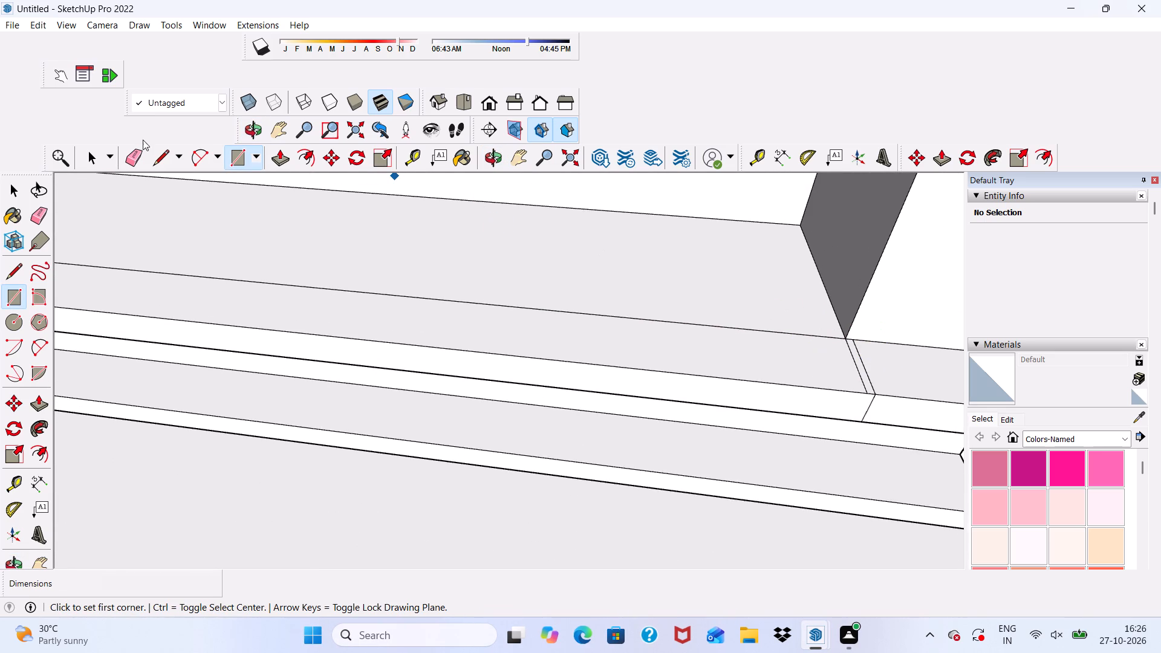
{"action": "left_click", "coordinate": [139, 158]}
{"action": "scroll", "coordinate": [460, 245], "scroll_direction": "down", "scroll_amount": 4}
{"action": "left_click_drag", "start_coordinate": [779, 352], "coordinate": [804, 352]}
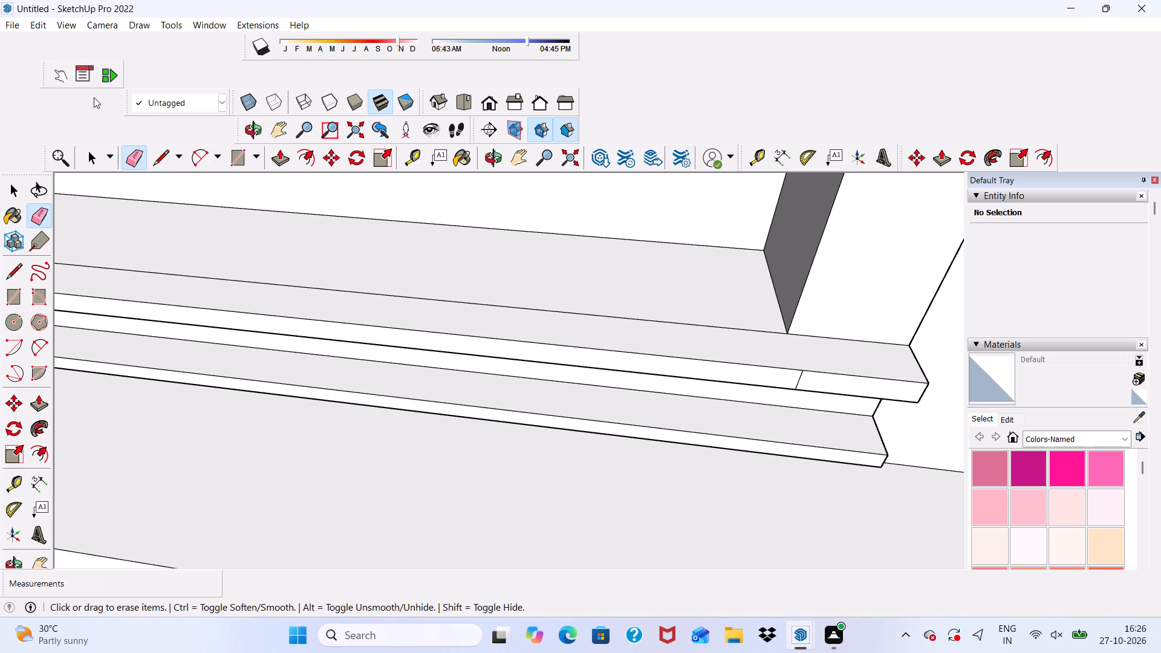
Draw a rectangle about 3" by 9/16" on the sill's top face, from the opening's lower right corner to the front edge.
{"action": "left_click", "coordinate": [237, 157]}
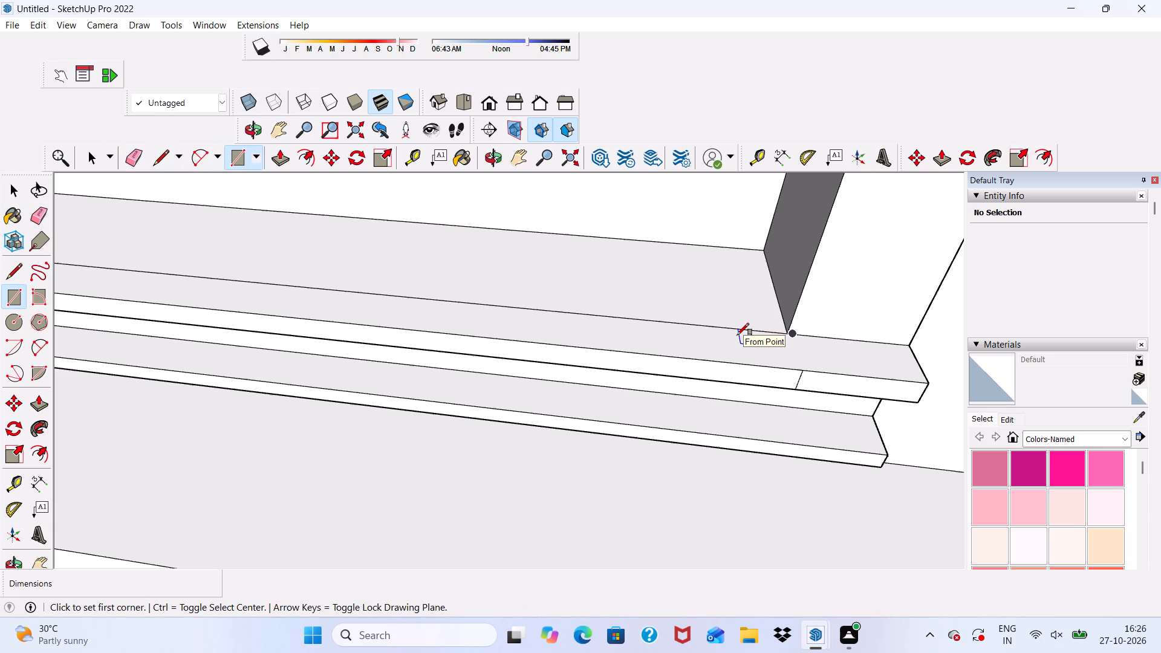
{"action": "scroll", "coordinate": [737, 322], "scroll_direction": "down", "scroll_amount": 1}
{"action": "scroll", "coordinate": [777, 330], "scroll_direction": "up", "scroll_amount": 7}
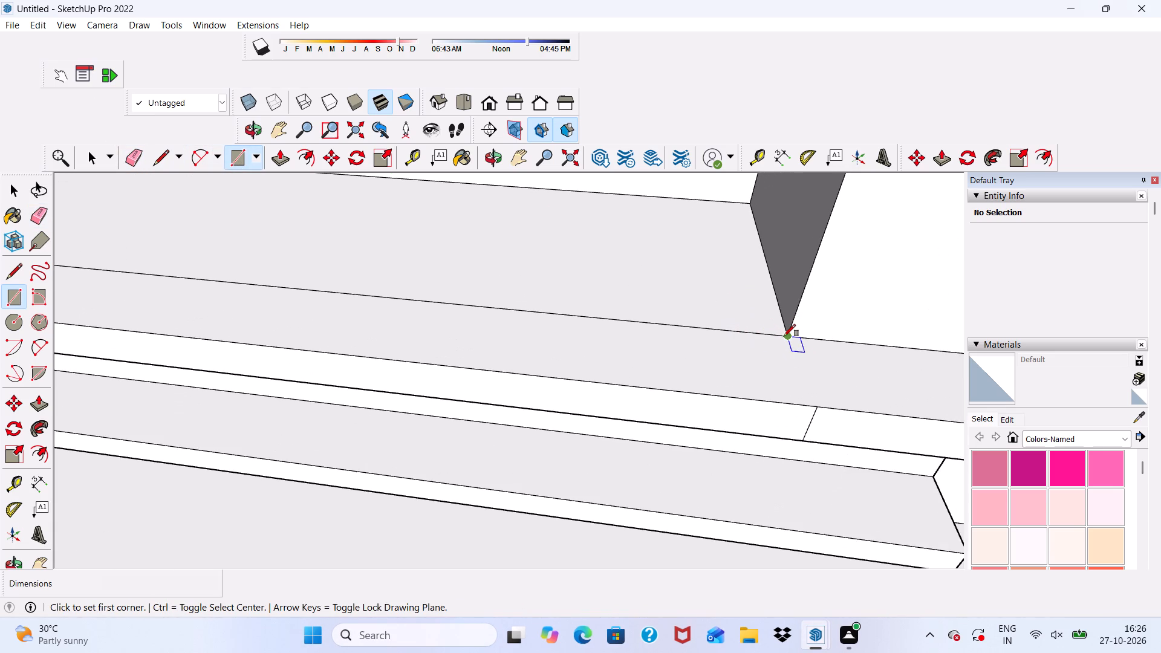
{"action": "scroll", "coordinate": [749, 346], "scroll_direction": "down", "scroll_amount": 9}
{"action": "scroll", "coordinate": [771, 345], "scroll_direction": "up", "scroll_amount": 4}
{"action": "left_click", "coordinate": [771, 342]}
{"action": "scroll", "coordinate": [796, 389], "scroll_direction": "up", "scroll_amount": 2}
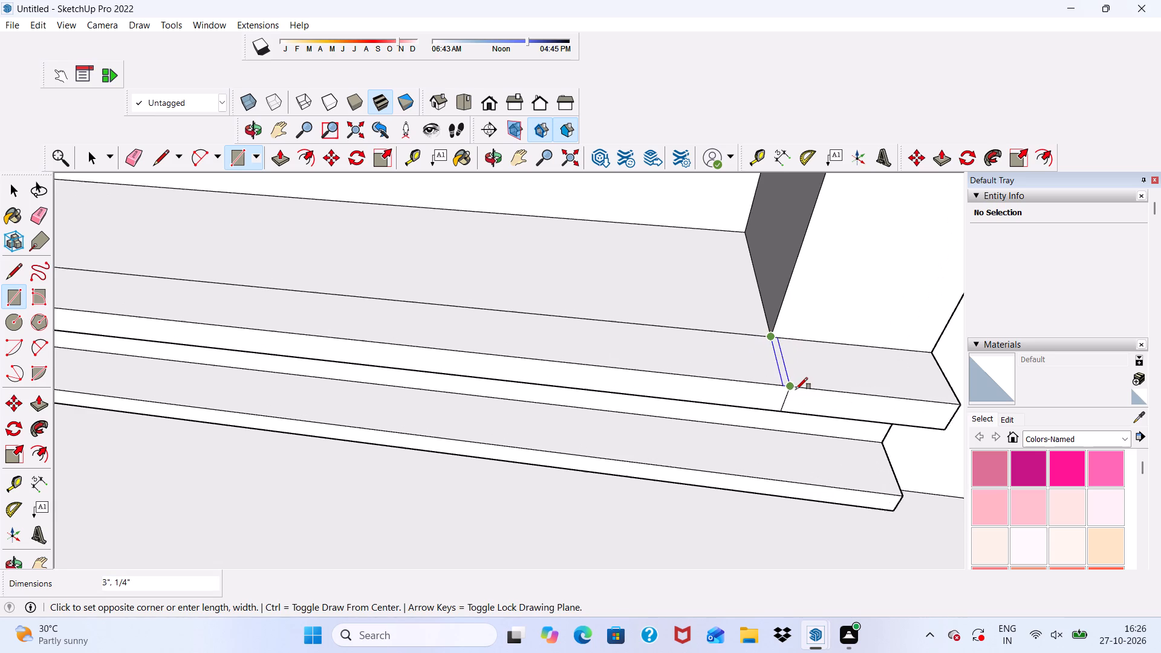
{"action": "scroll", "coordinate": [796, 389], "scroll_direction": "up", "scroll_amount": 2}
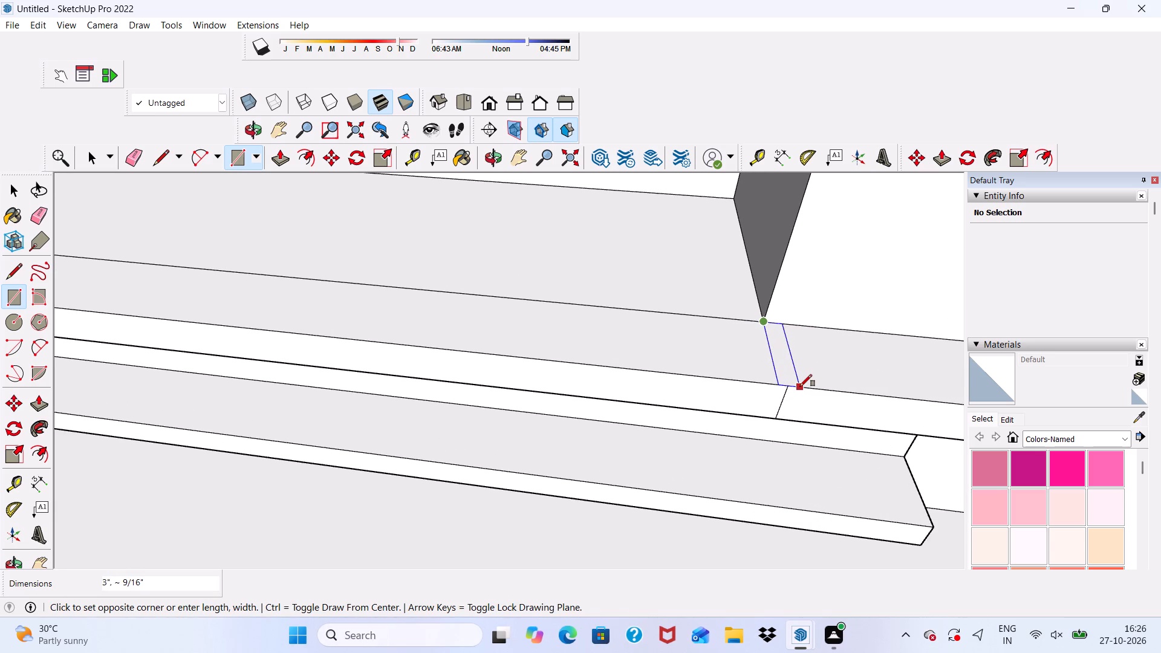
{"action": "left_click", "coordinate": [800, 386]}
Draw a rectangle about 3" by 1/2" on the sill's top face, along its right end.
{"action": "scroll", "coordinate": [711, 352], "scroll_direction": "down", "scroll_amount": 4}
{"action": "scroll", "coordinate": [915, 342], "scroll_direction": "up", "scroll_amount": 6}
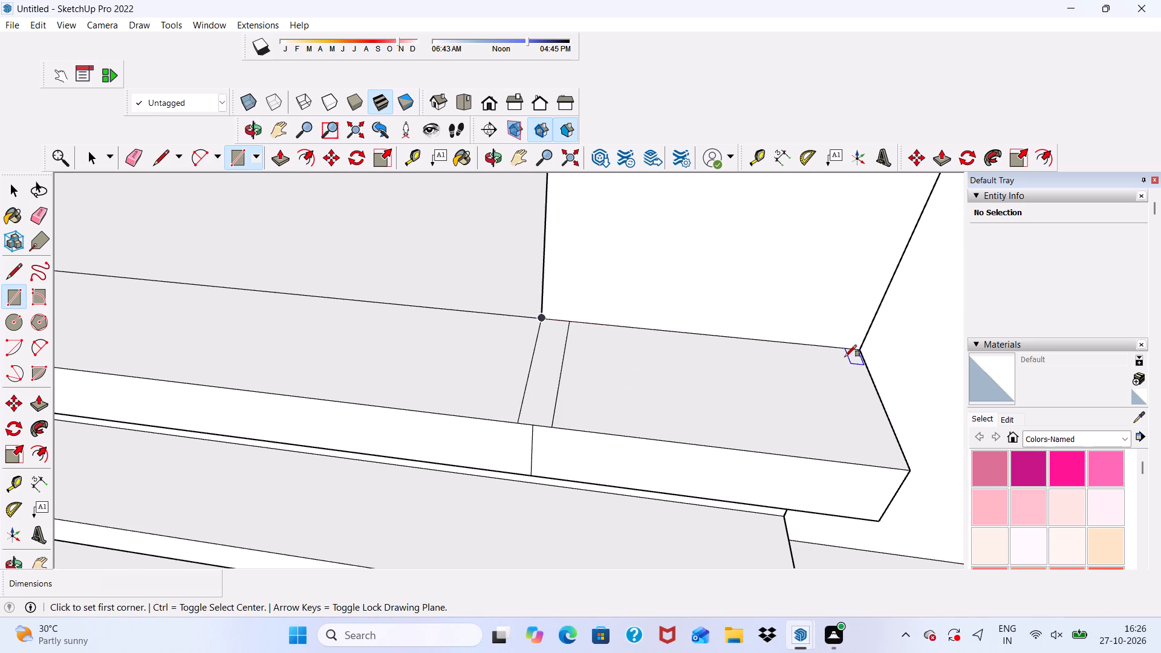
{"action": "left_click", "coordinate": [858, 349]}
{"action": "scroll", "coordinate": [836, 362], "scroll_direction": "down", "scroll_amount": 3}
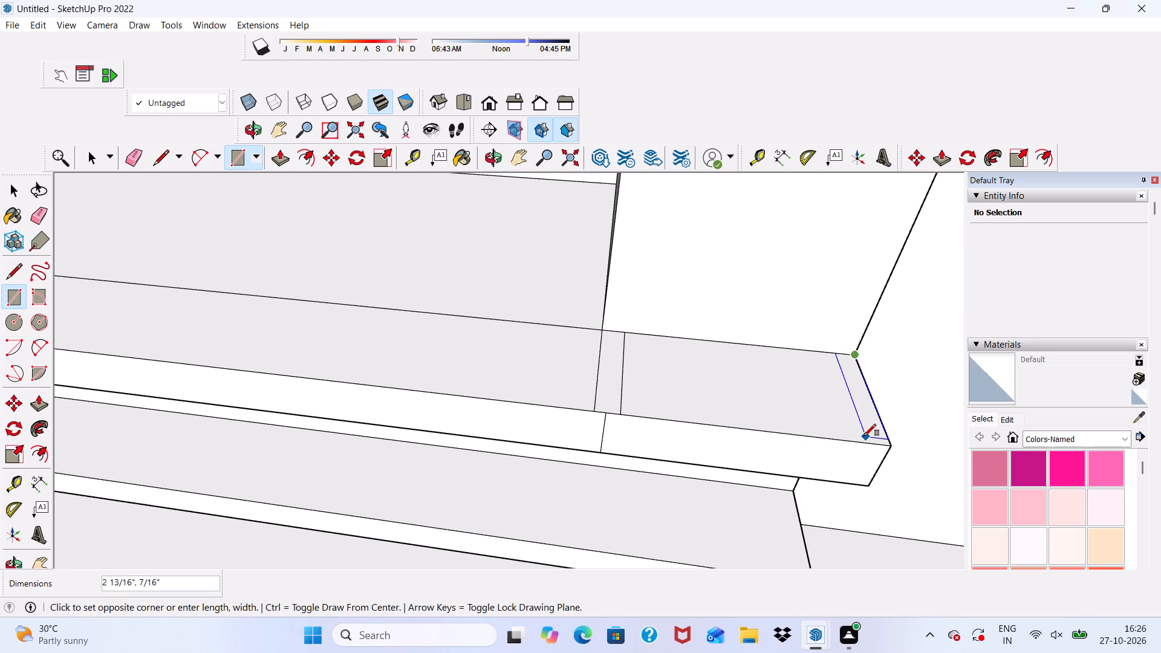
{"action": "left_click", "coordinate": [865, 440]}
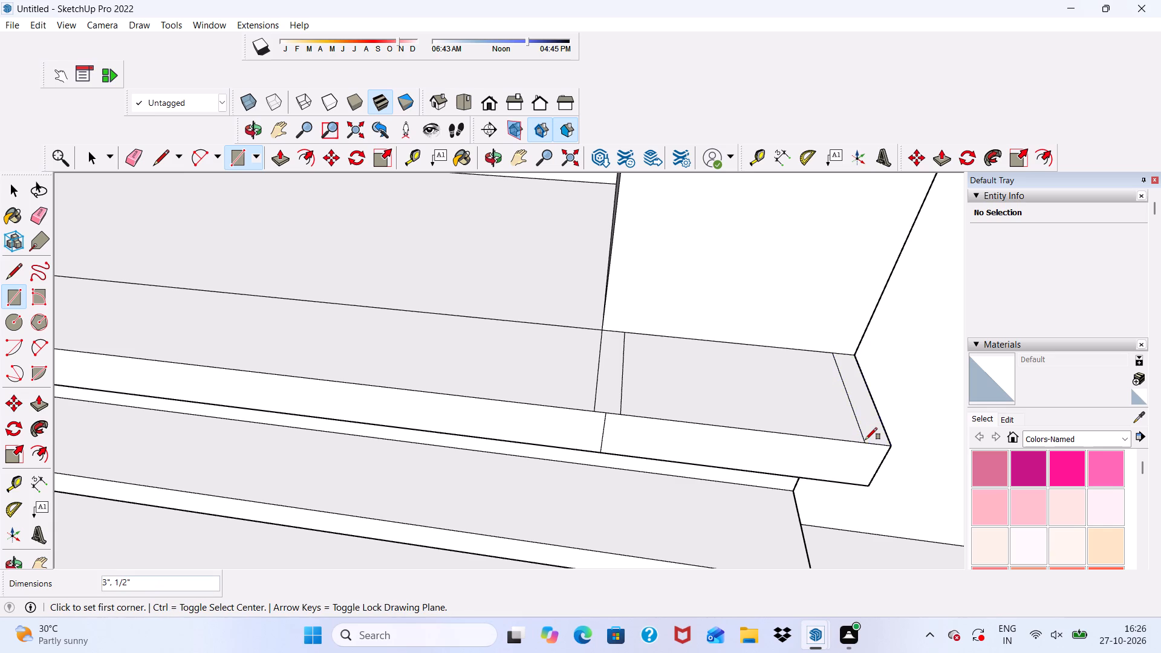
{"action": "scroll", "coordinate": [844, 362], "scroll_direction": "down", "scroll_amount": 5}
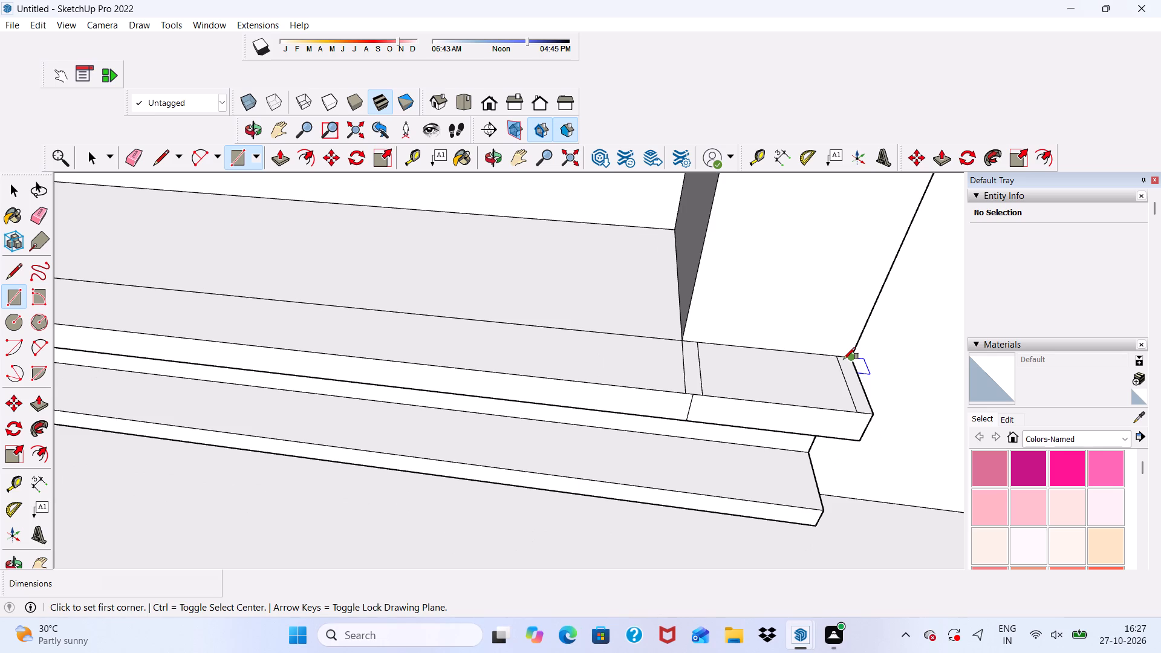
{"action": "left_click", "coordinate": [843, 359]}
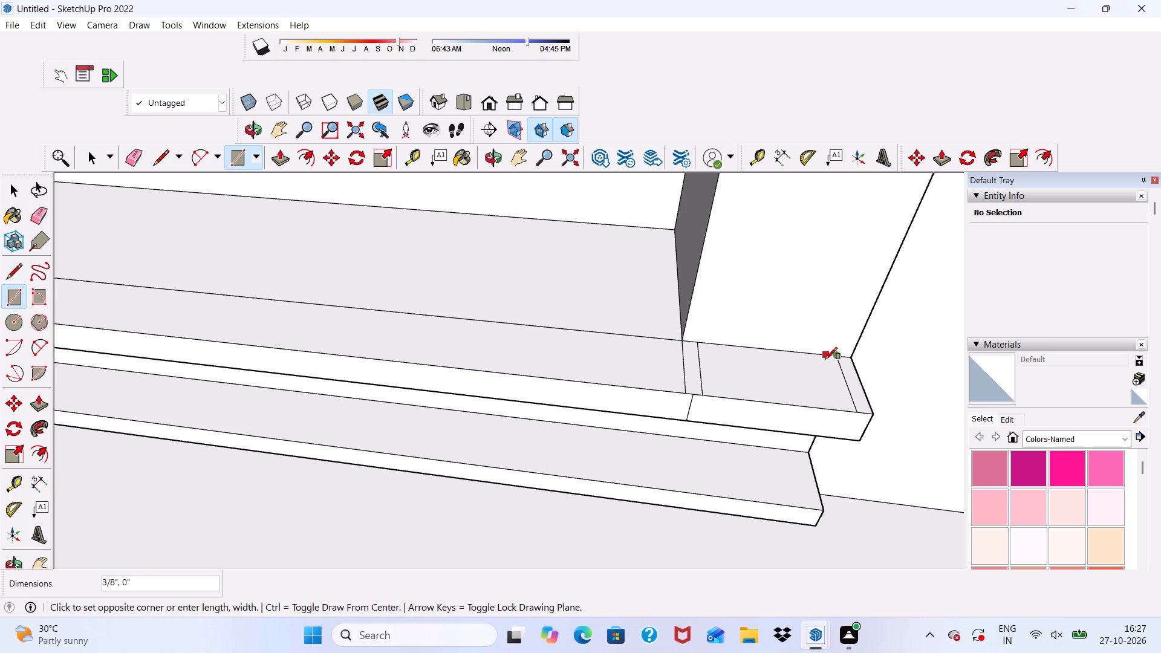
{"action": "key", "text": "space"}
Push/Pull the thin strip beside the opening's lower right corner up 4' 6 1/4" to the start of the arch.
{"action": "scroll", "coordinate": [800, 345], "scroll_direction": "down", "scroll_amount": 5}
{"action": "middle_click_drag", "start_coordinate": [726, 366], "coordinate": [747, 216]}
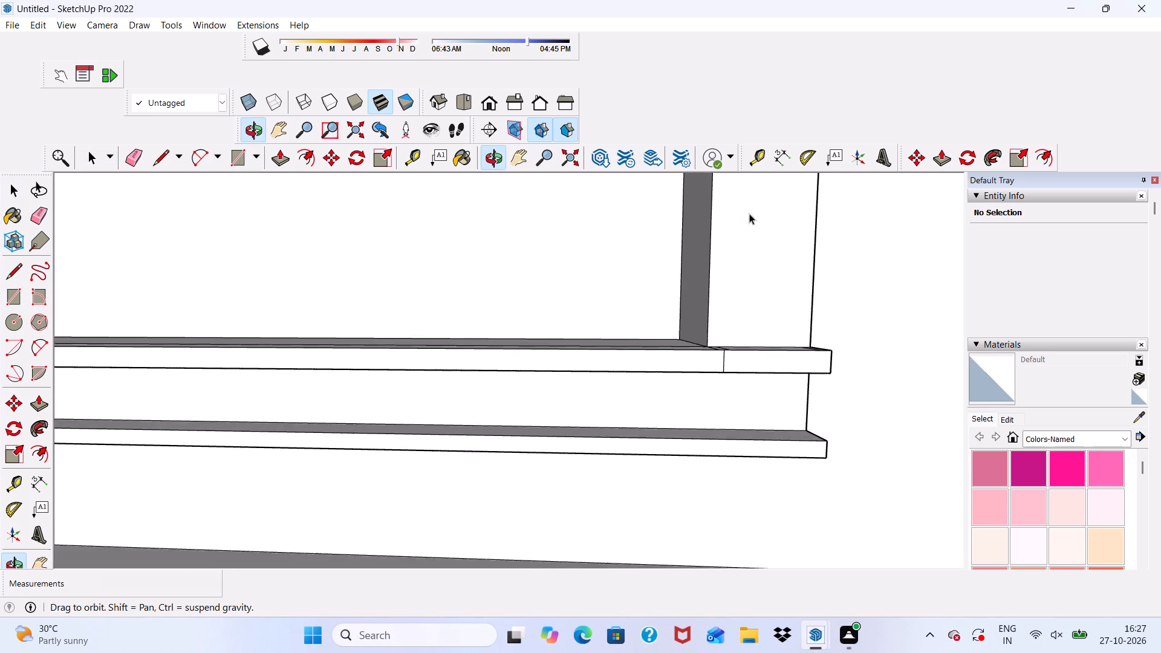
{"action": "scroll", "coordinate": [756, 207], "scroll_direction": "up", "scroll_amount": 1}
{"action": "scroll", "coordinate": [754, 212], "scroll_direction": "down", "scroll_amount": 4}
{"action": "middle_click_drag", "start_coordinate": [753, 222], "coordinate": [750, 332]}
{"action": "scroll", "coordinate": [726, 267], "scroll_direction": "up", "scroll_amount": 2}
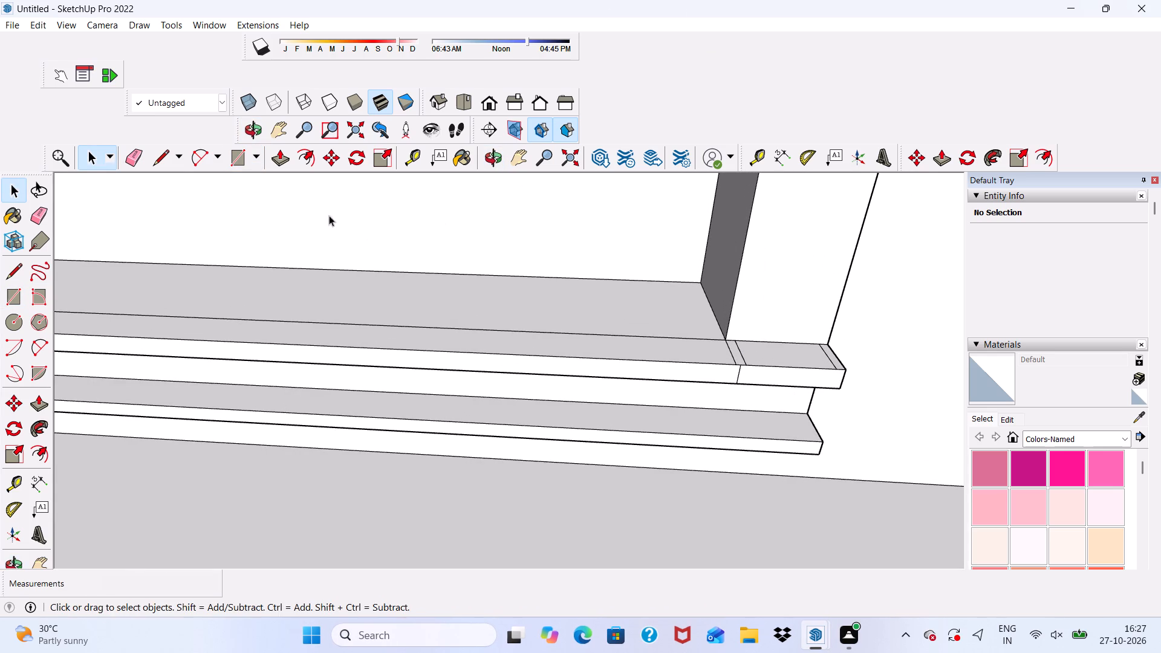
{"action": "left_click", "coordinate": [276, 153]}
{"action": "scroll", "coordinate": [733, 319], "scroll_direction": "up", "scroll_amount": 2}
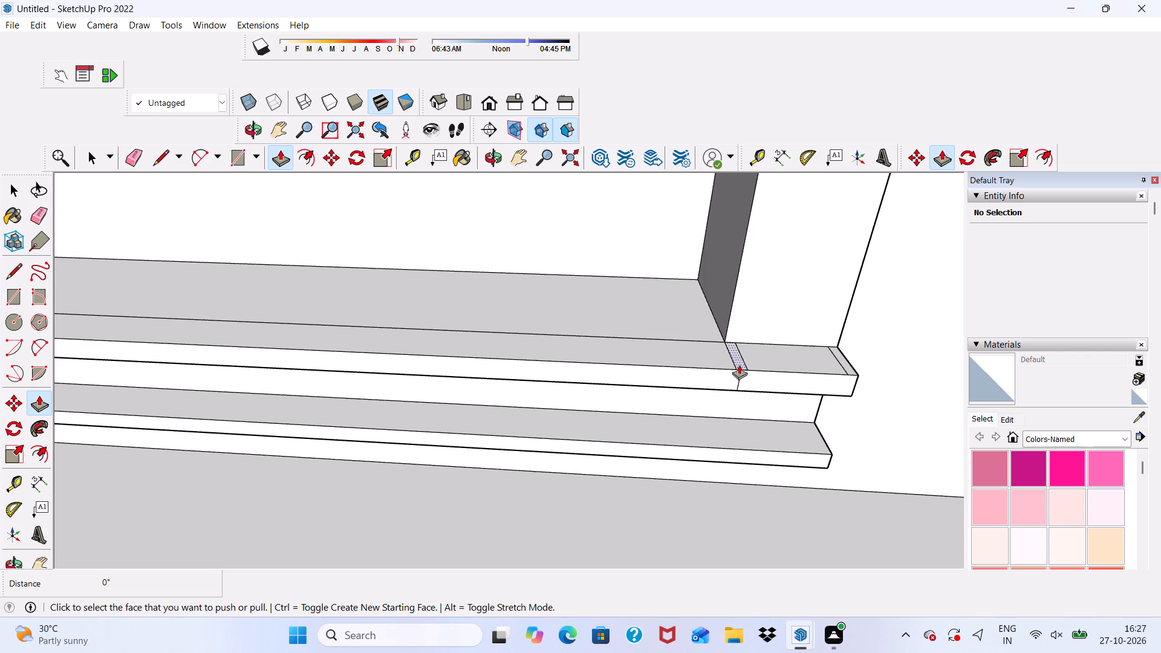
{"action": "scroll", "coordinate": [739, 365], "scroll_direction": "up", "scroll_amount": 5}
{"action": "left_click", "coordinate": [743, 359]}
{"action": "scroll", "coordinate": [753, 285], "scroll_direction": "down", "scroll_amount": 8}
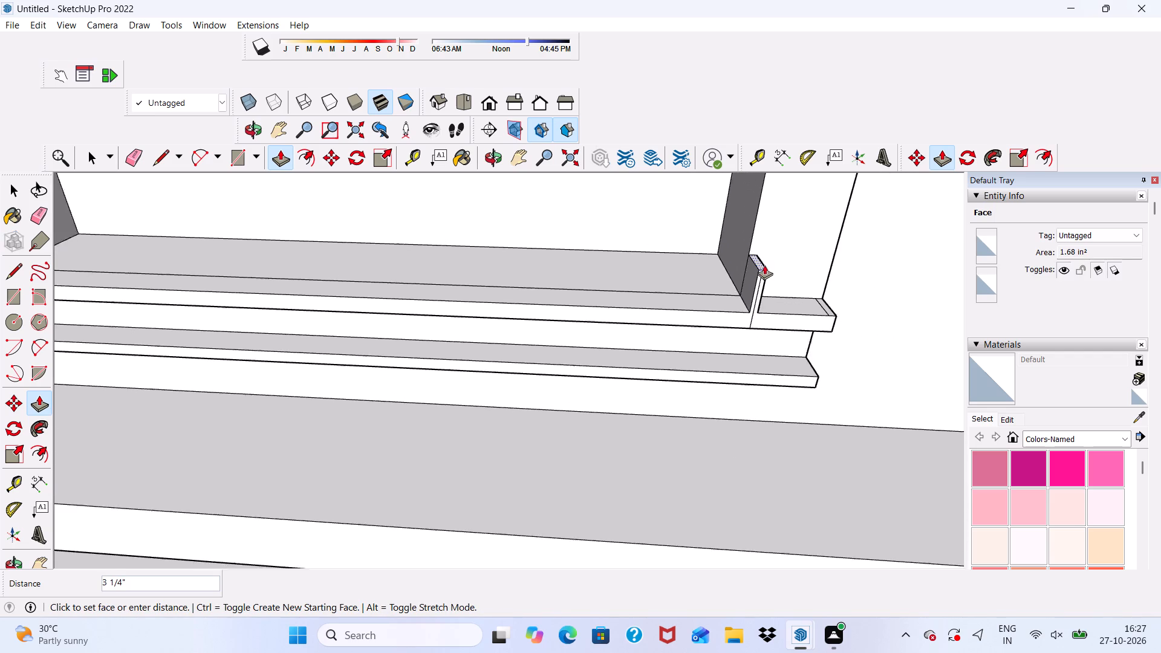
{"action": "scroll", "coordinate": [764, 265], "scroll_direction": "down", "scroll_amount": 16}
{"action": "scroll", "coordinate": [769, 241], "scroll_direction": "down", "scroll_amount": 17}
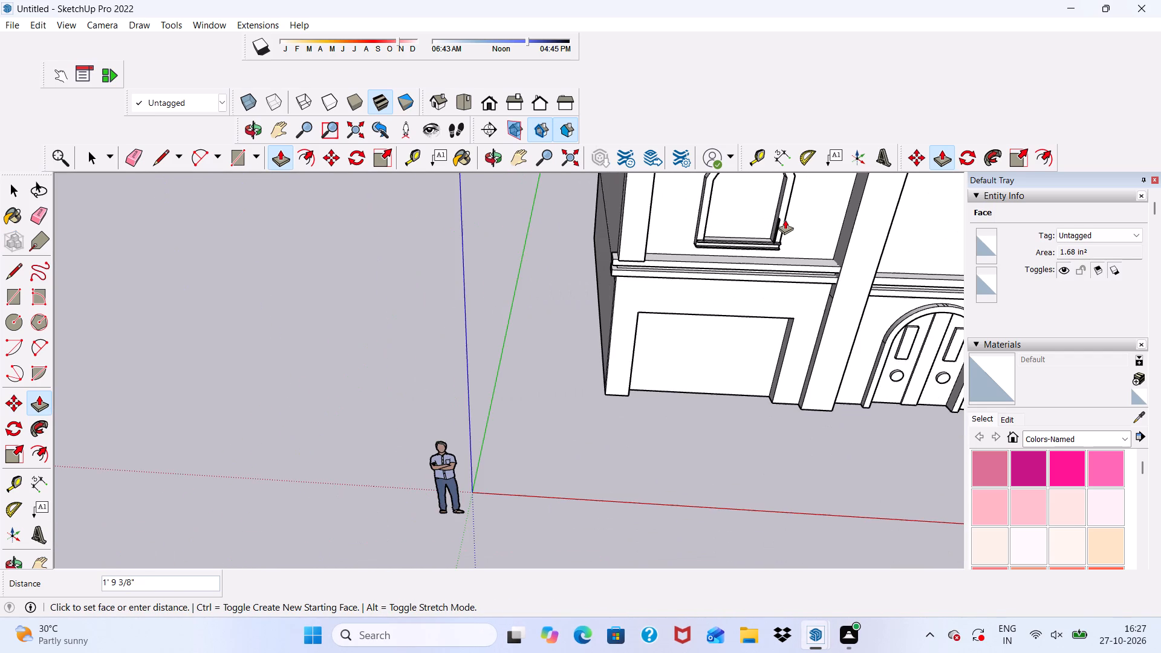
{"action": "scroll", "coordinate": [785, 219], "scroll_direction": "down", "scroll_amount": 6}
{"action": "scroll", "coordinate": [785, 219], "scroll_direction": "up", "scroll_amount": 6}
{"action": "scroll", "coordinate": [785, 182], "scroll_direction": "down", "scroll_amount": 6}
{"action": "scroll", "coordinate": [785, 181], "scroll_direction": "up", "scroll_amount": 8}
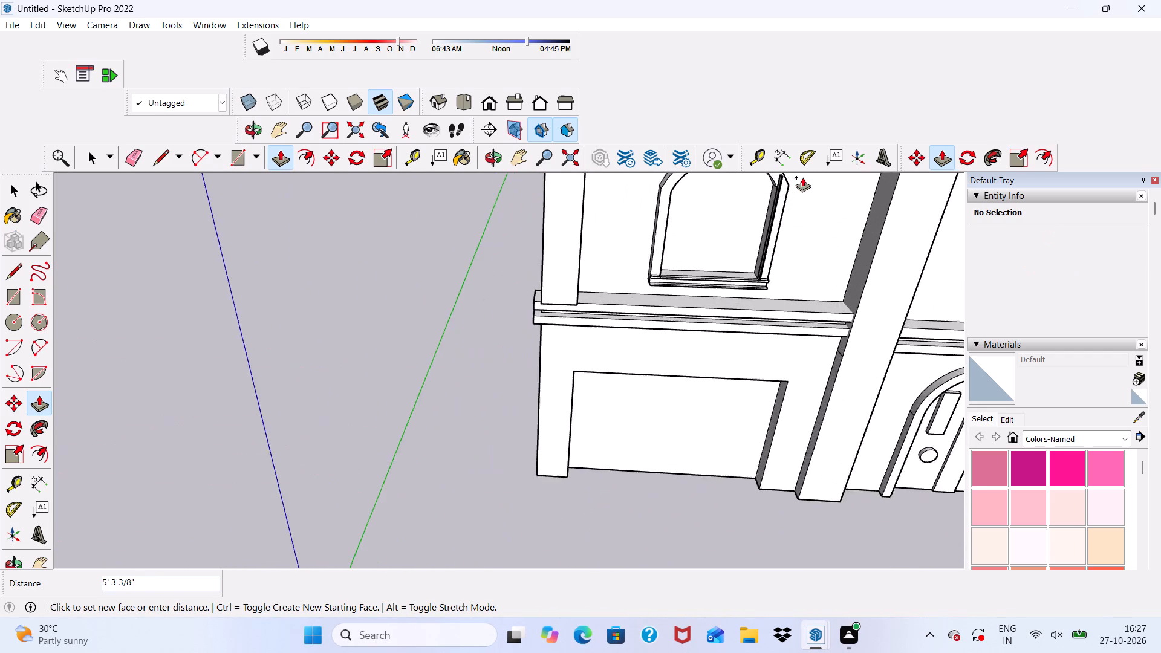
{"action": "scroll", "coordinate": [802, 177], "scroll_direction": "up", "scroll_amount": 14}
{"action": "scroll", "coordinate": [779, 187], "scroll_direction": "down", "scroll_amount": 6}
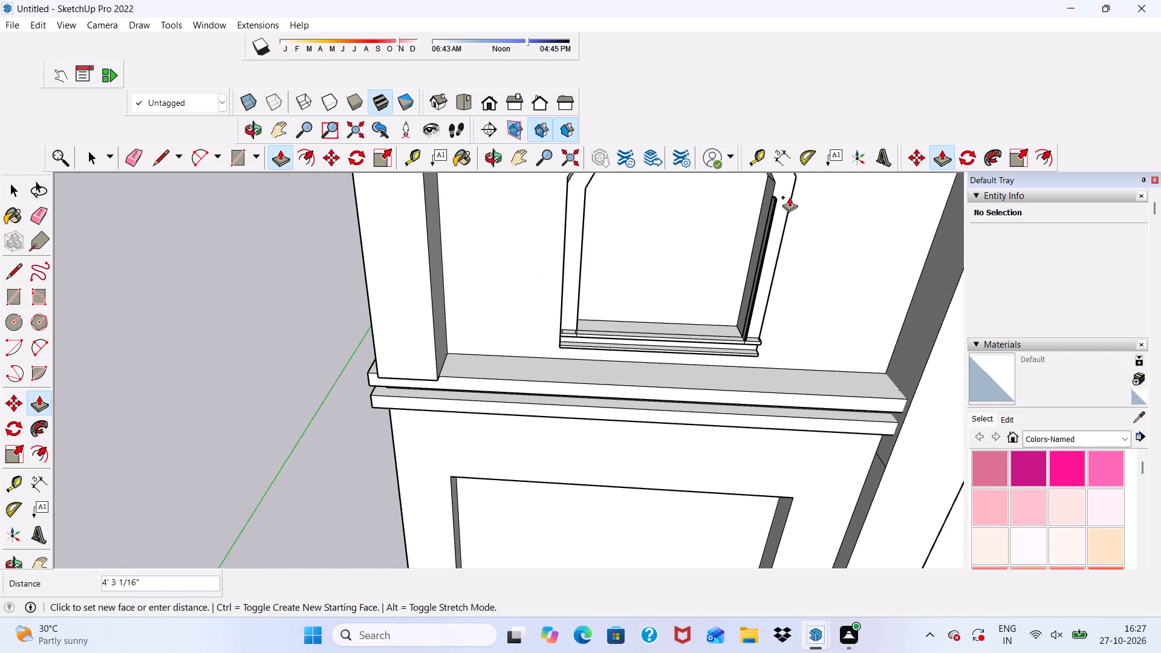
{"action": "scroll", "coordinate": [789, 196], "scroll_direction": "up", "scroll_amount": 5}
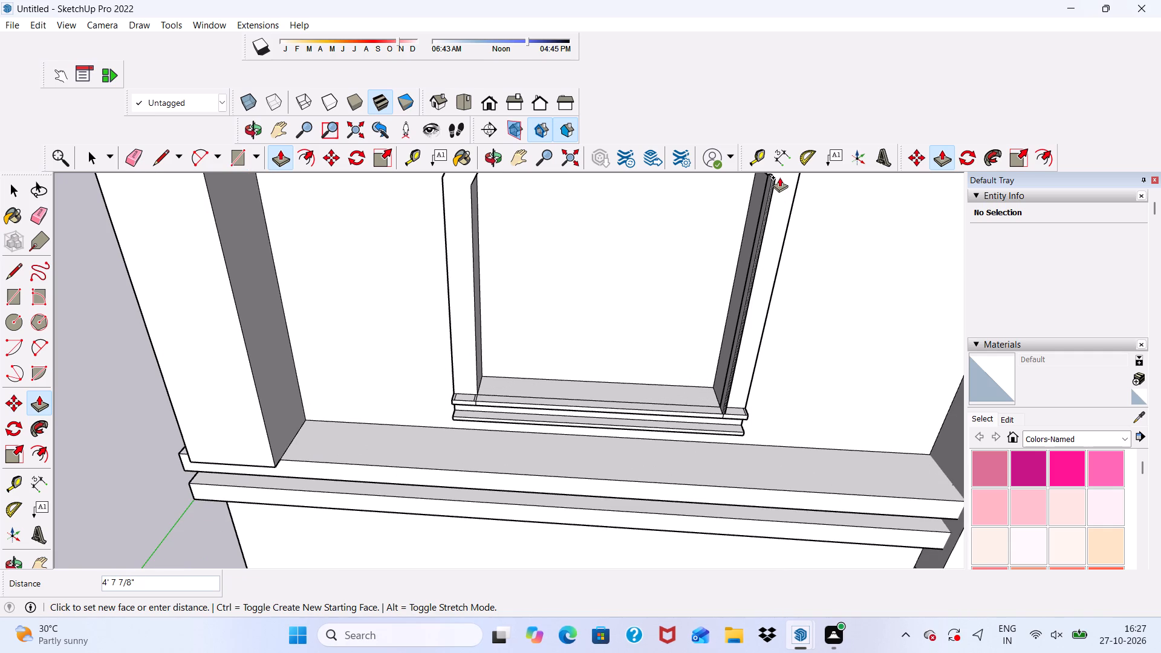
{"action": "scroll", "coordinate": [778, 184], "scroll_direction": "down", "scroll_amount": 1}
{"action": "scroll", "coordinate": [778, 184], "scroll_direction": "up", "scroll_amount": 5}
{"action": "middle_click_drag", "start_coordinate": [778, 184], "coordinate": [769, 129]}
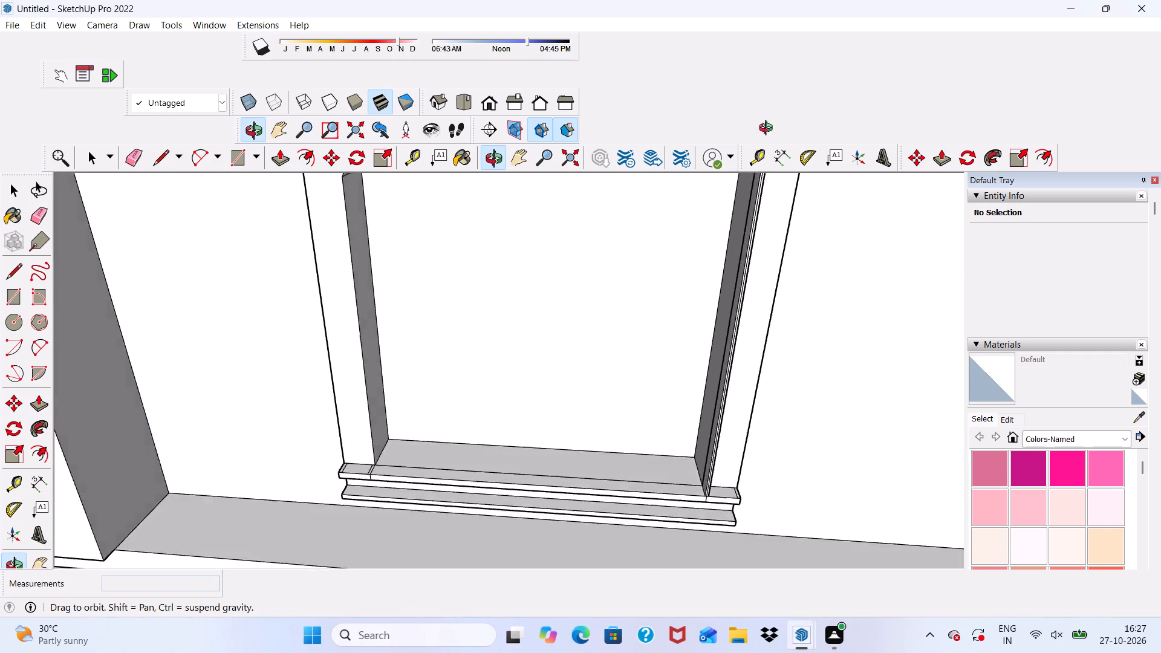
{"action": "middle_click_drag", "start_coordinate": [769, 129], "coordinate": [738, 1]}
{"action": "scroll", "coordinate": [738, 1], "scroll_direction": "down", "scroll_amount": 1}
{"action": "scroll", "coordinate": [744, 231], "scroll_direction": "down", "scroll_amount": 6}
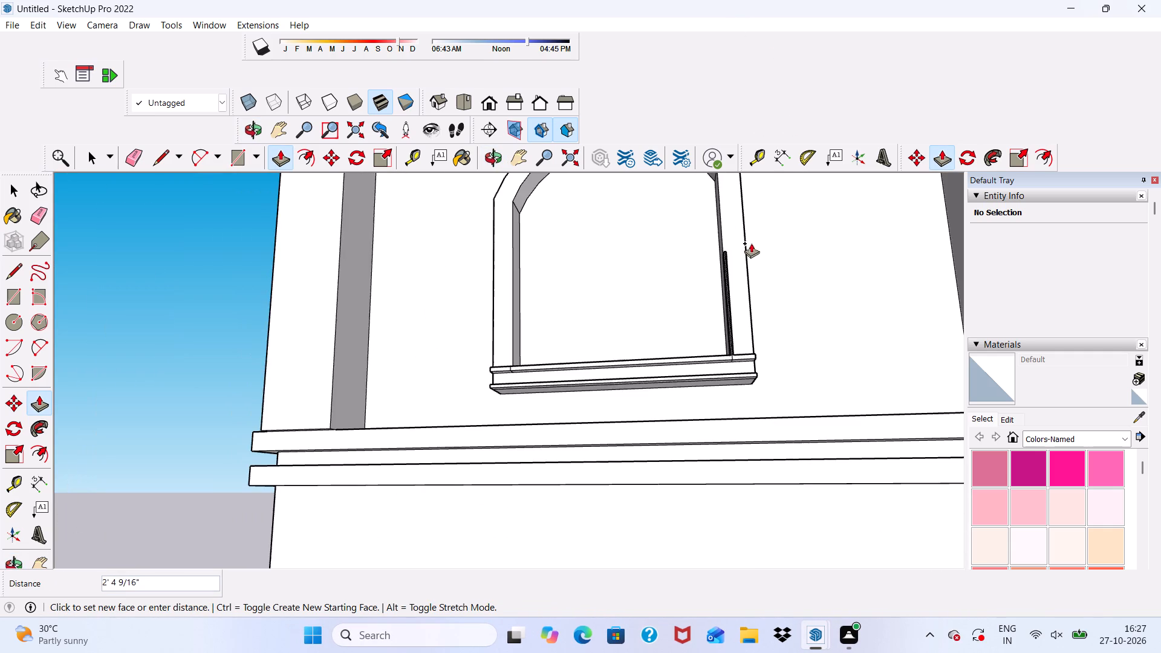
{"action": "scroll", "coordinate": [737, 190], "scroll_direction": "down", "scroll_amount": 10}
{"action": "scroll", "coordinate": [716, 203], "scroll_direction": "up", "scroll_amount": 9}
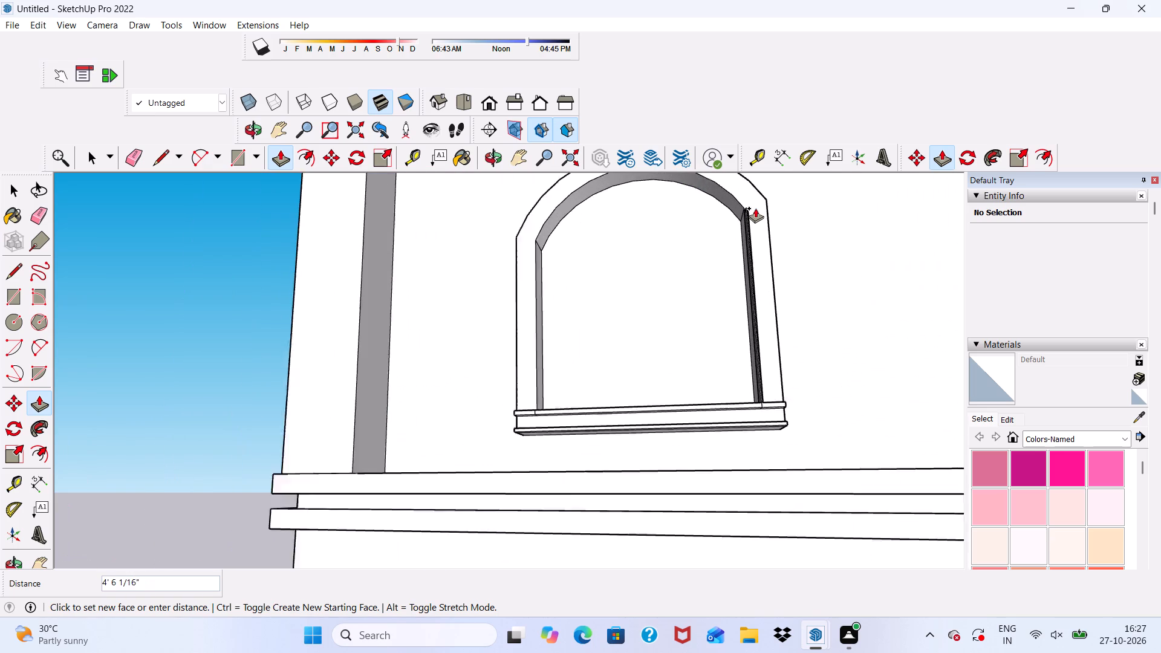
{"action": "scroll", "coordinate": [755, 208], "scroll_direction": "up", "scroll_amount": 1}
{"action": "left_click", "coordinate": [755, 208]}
Examine the raised strip along the arched window frame and select the frame's front face.
{"action": "scroll", "coordinate": [755, 209], "scroll_direction": "down", "scroll_amount": 4}
{"action": "middle_click_drag", "start_coordinate": [770, 252], "coordinate": [673, 357]}
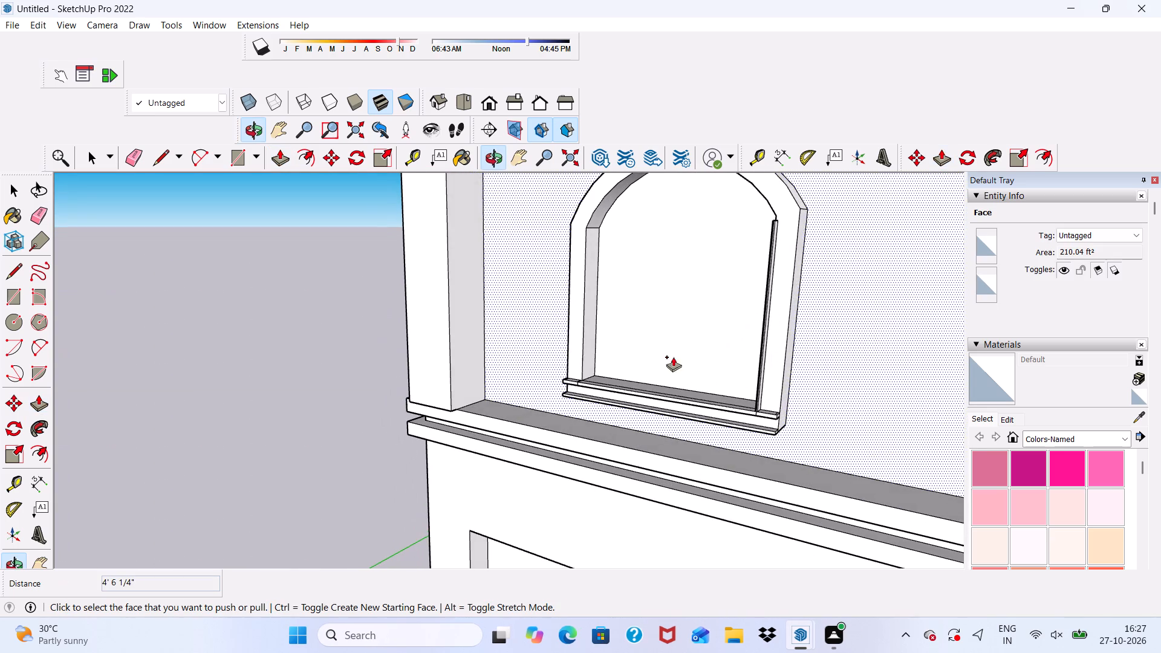
{"action": "scroll", "coordinate": [772, 406], "scroll_direction": "up", "scroll_amount": 4}
{"action": "scroll", "coordinate": [754, 375], "scroll_direction": "down", "scroll_amount": 8}
{"action": "key", "text": "space"}
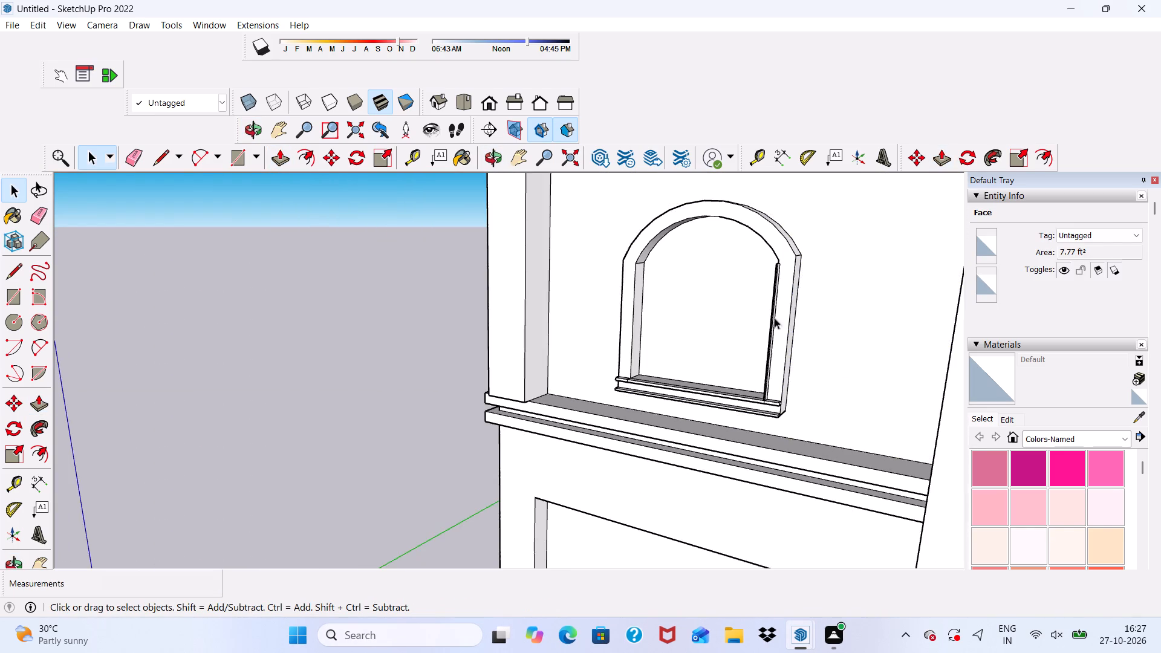
{"action": "scroll", "coordinate": [685, 241], "scroll_direction": "up", "scroll_amount": 9}
{"action": "left_click", "coordinate": [640, 213]}
{"action": "scroll", "coordinate": [568, 234], "scroll_direction": "down", "scroll_amount": 4}
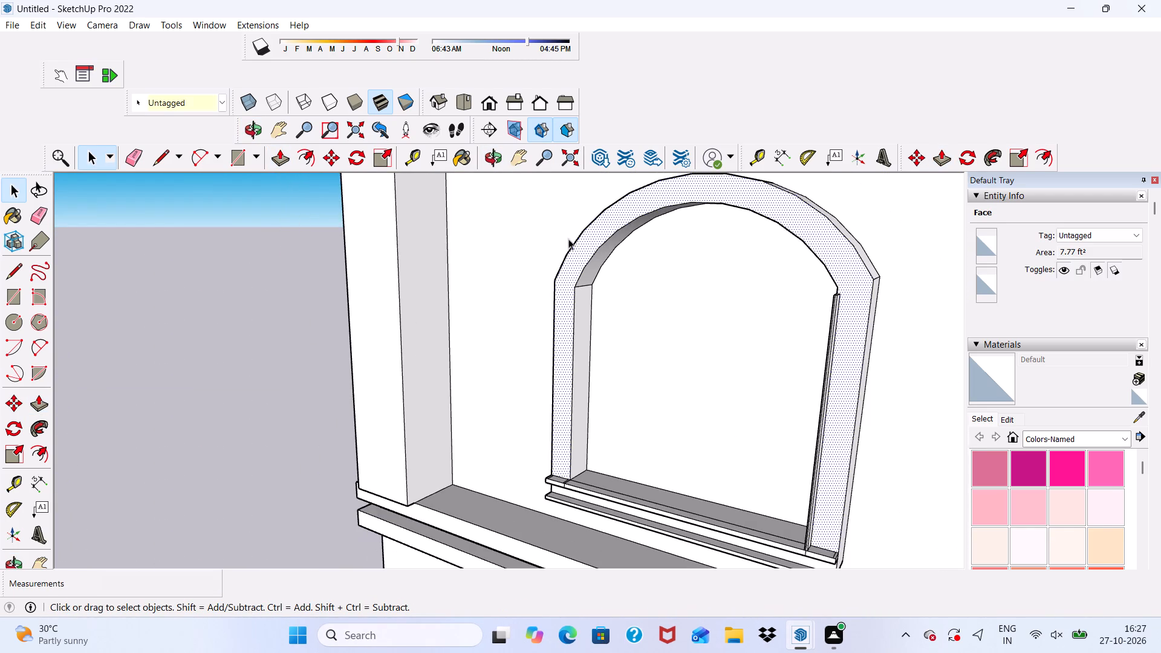
Undo the raised strip, the sill rectangles and both sills, back to the plain projecting arched window frame.
{"action": "key", "text": "ctrl+z"}
{"action": "key", "text": "ctrl+z"}
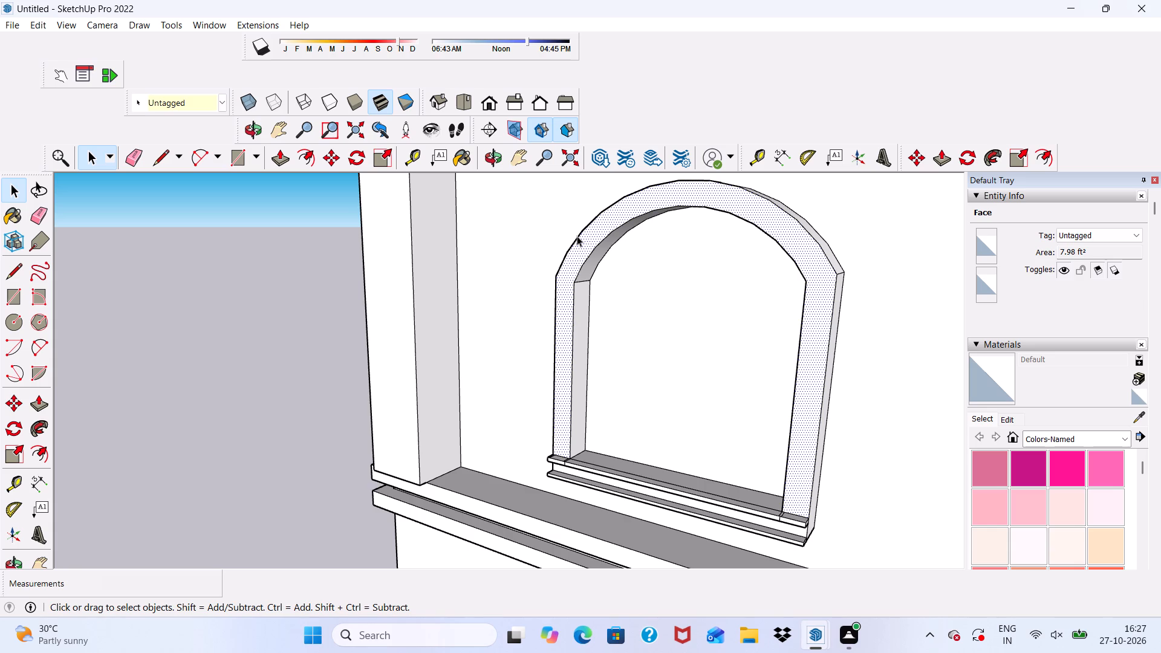
{"action": "key", "text": "ctrl+z"}
{"action": "key", "text": "ctrl+z"}
{"action": "key", "text": "ctrl+z"}
{"action": "key", "text": "ctrl+z"}
{"action": "key", "text": "ctrl+z"}
{"action": "key", "text": "ctrl+z"}
{"action": "key", "text": "ctrl+z"}
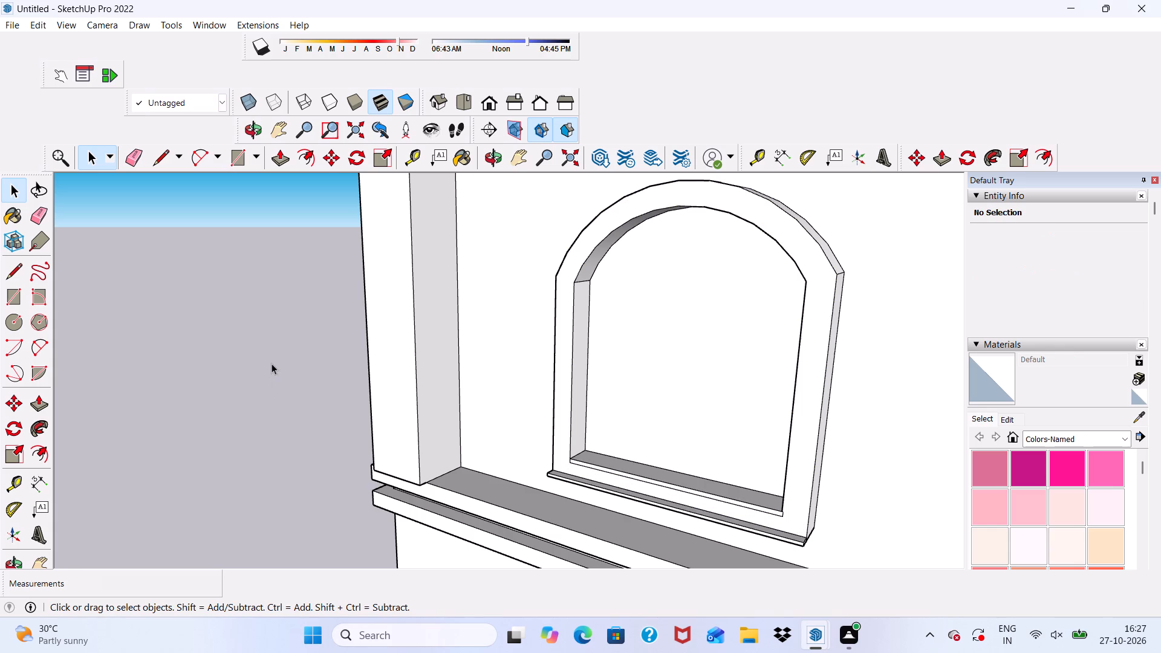
{"action": "key", "text": "ctrl+z"}
{"action": "key", "text": "ctrl+z"}
{"action": "key", "text": "ctrl+z"}
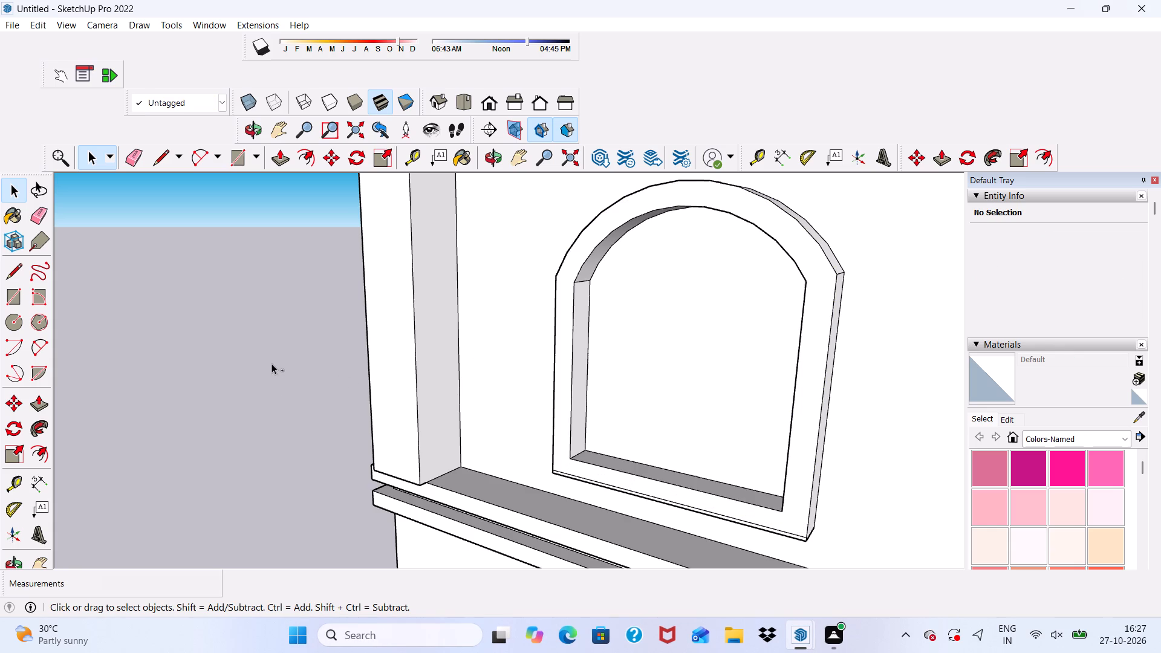
{"action": "key", "text": "ctrl+z"}
Offset the arched window frame's front face outline inward by about 4 1/4".
{"action": "scroll", "coordinate": [317, 348], "scroll_direction": "down", "scroll_amount": 6}
{"action": "scroll", "coordinate": [568, 394], "scroll_direction": "up", "scroll_amount": 1}
{"action": "middle_click_drag", "start_coordinate": [568, 394], "coordinate": [627, 325]}
{"action": "scroll", "coordinate": [607, 412], "scroll_direction": "up", "scroll_amount": 5}
{"action": "key", "text": "space"}
{"action": "left_click", "coordinate": [605, 414]}
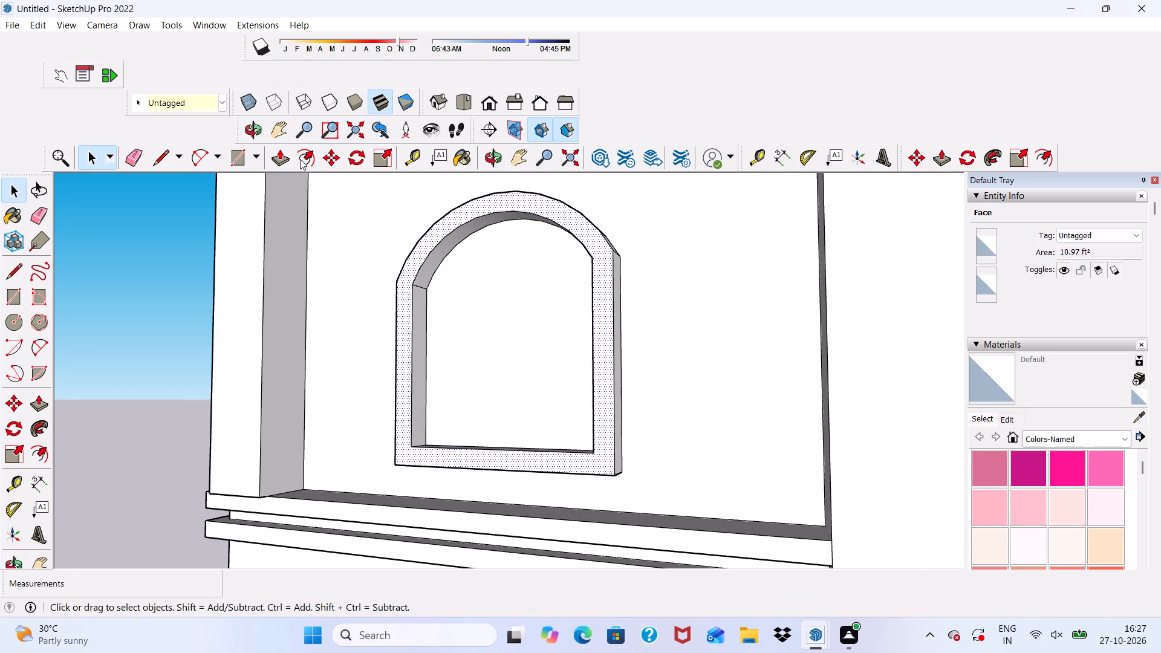
{"action": "left_click", "coordinate": [302, 157]}
{"action": "left_click", "coordinate": [434, 457]}
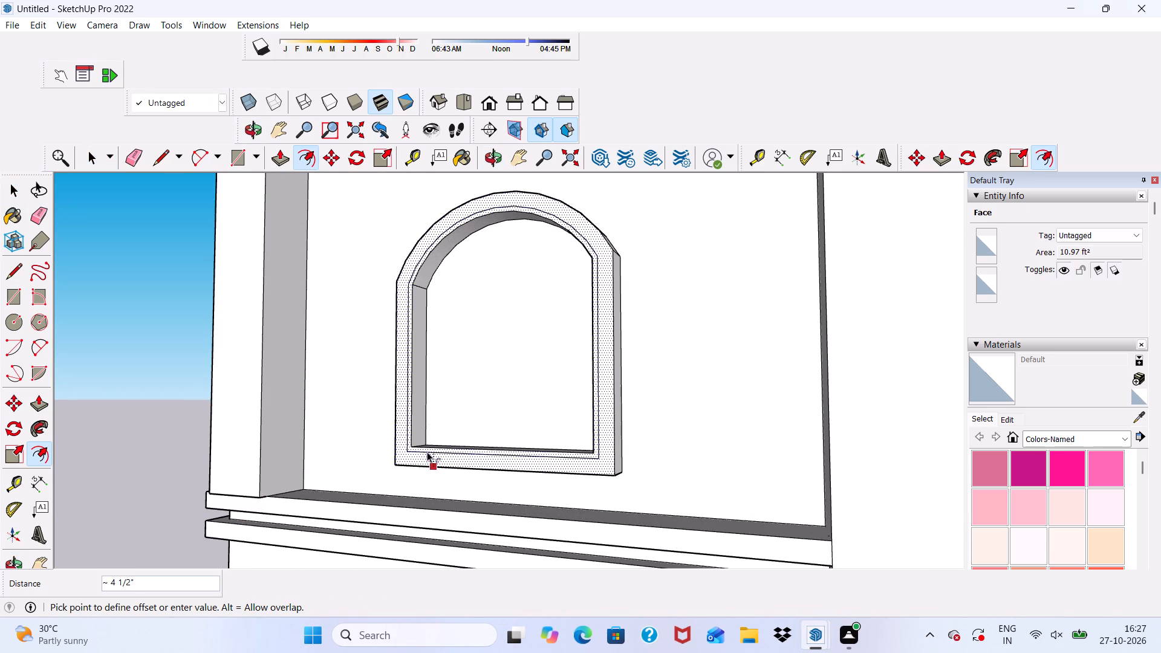
{"action": "scroll", "coordinate": [424, 457], "scroll_direction": "up", "scroll_amount": 1}
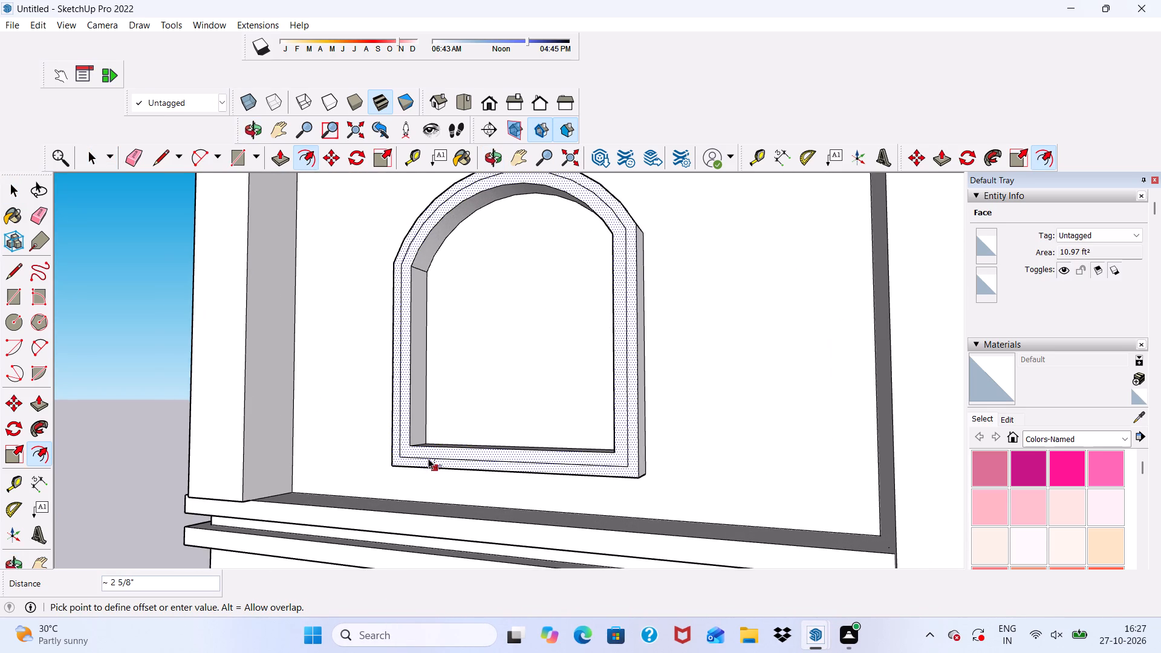
{"action": "scroll", "coordinate": [428, 458], "scroll_direction": "up", "scroll_amount": 3}
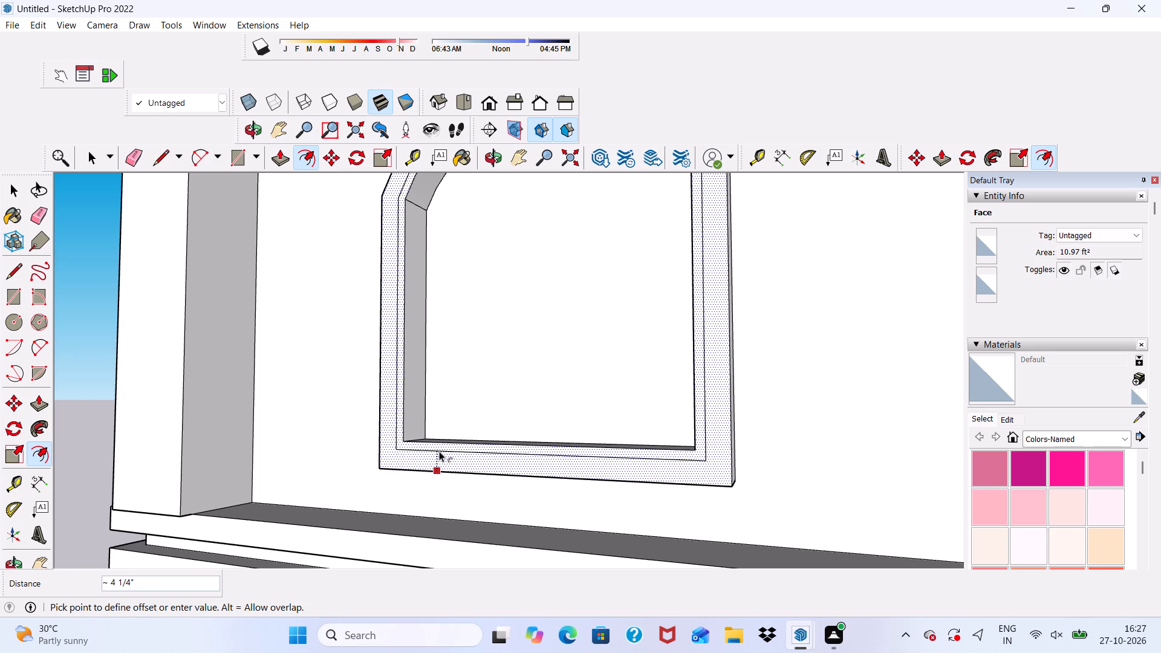
{"action": "left_click", "coordinate": [439, 451]}
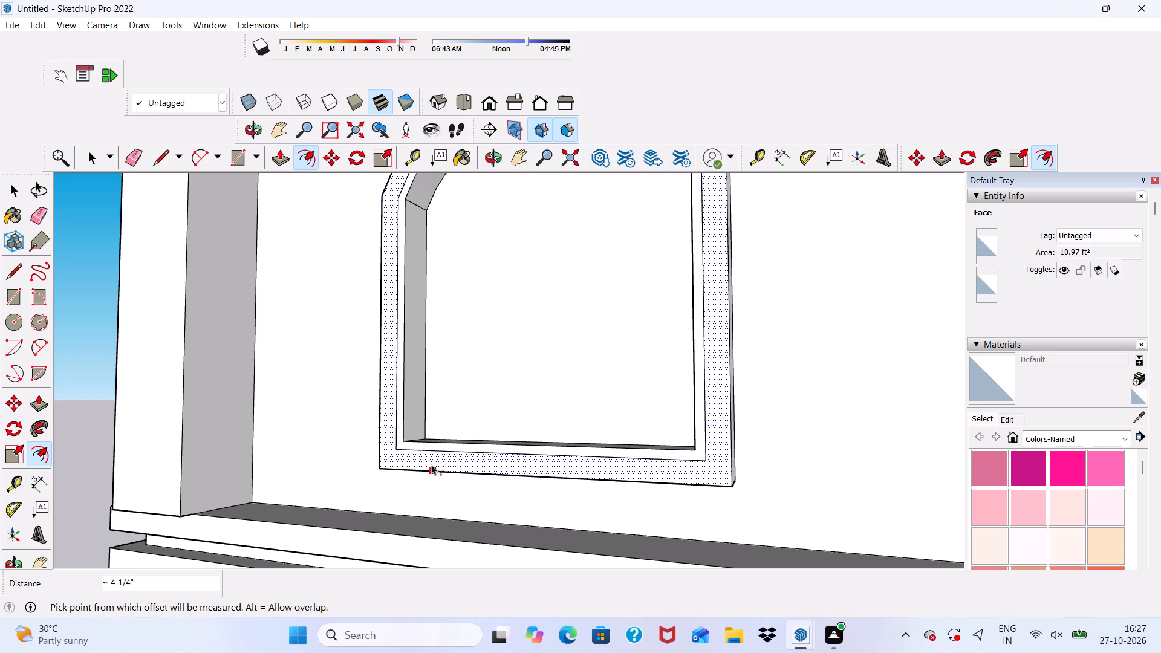
Offset the frame's outer edge inward again by about 1 9/16" to form a narrow outer band, and clear the selection.
{"action": "left_click", "coordinate": [415, 472]}
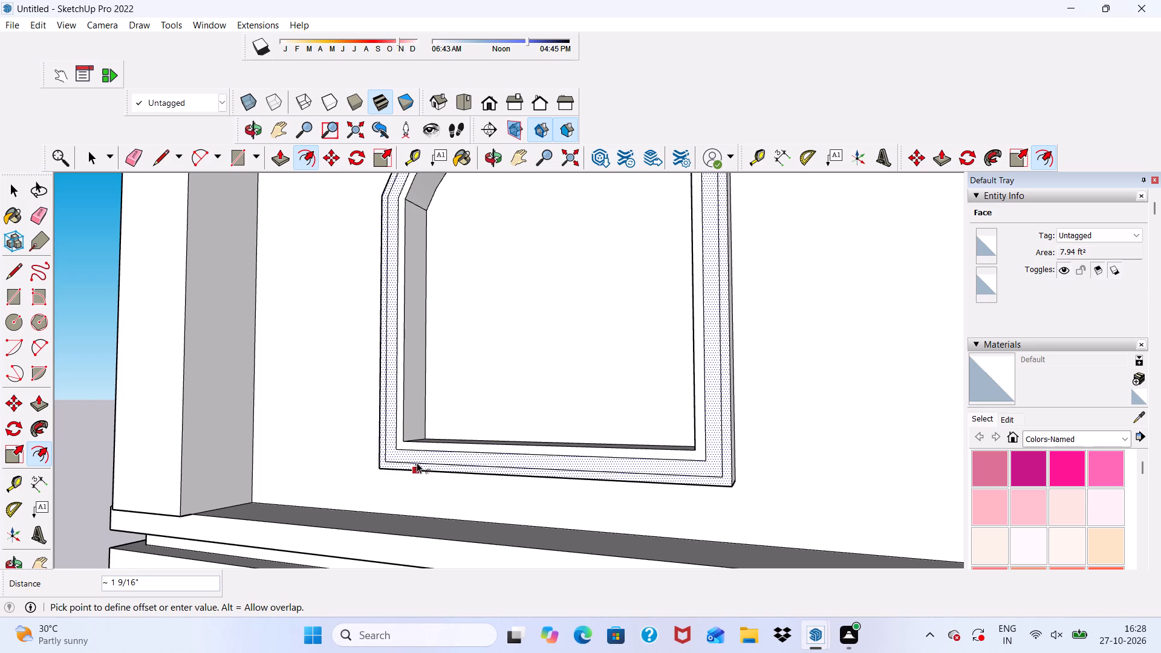
{"action": "left_click", "coordinate": [417, 463]}
{"action": "scroll", "coordinate": [396, 456], "scroll_direction": "down", "scroll_amount": 5}
{"action": "key", "text": "space"}
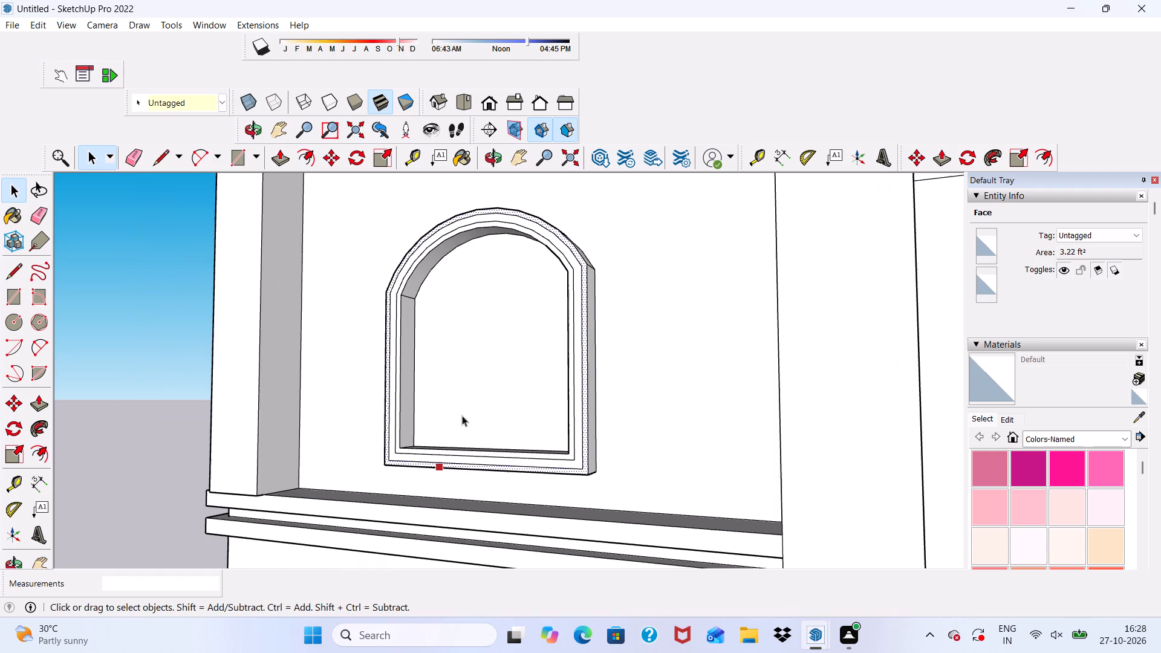
{"action": "scroll", "coordinate": [578, 259], "scroll_direction": "down", "scroll_amount": 3}
{"action": "scroll", "coordinate": [578, 259], "scroll_direction": "up", "scroll_amount": 5}
{"action": "left_click", "coordinate": [100, 383]}
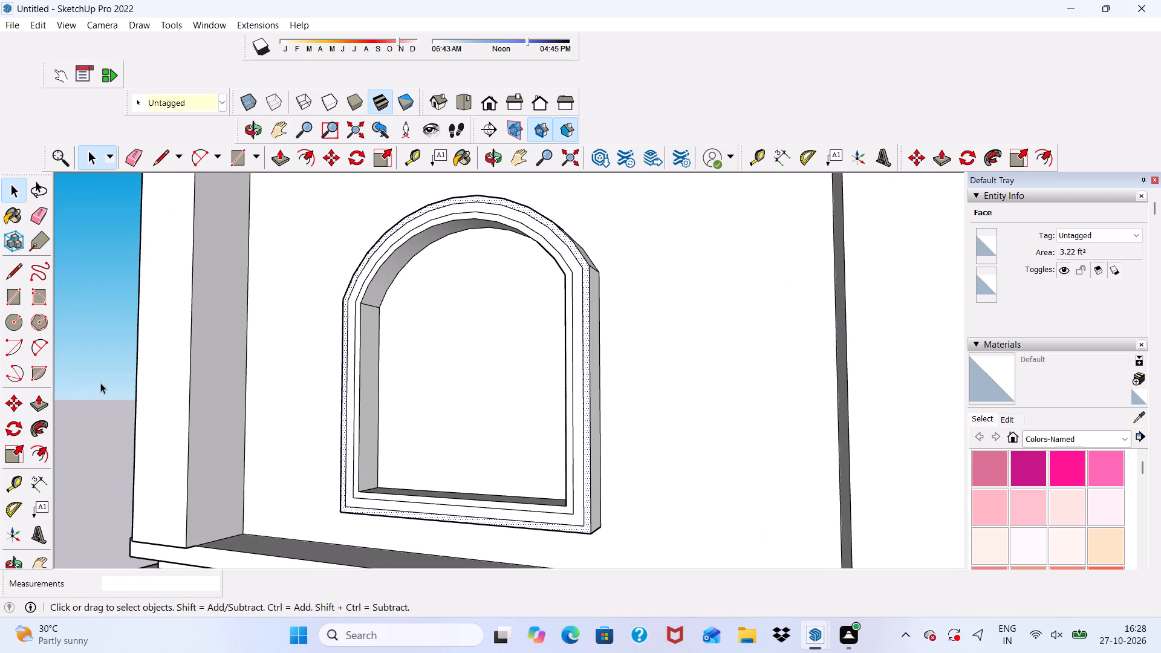
Push/Pull the narrow outermost band on the arched window frame's front face.
{"action": "scroll", "coordinate": [425, 301], "scroll_direction": "up", "scroll_amount": 6}
{"action": "scroll", "coordinate": [270, 255], "scroll_direction": "down", "scroll_amount": 3}
{"action": "scroll", "coordinate": [272, 258], "scroll_direction": "up", "scroll_amount": 6}
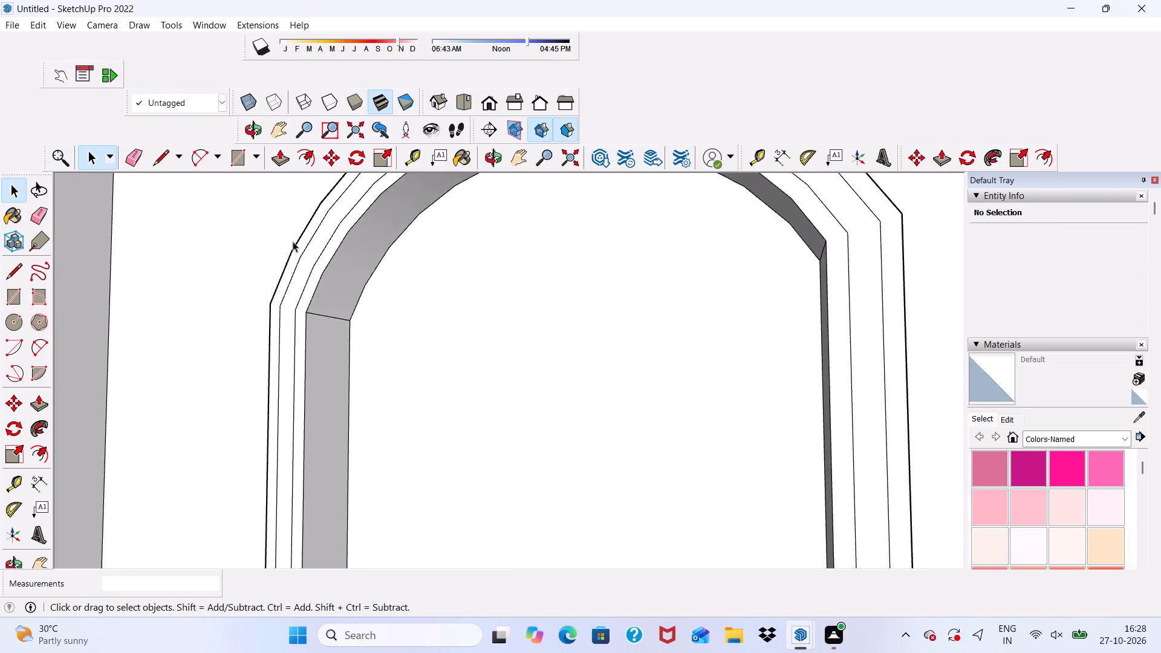
{"action": "scroll", "coordinate": [293, 241], "scroll_direction": "up", "scroll_amount": 8}
{"action": "left_click", "coordinate": [307, 249]}
{"action": "left_click", "coordinate": [277, 158]}
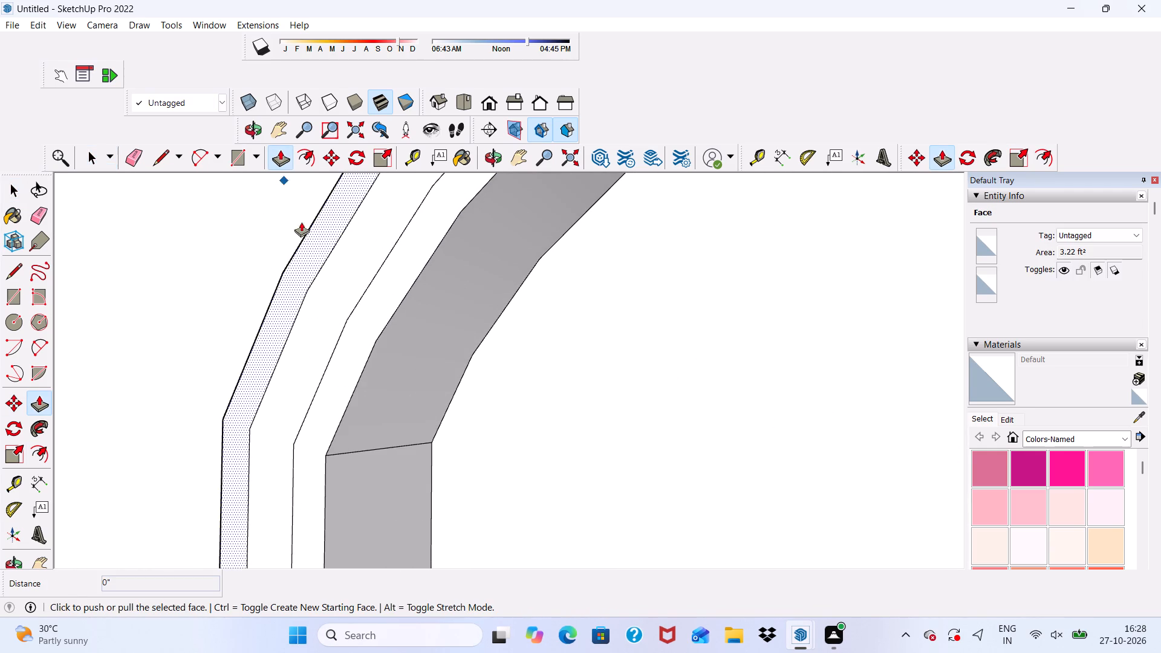
{"action": "left_click", "coordinate": [302, 273]}
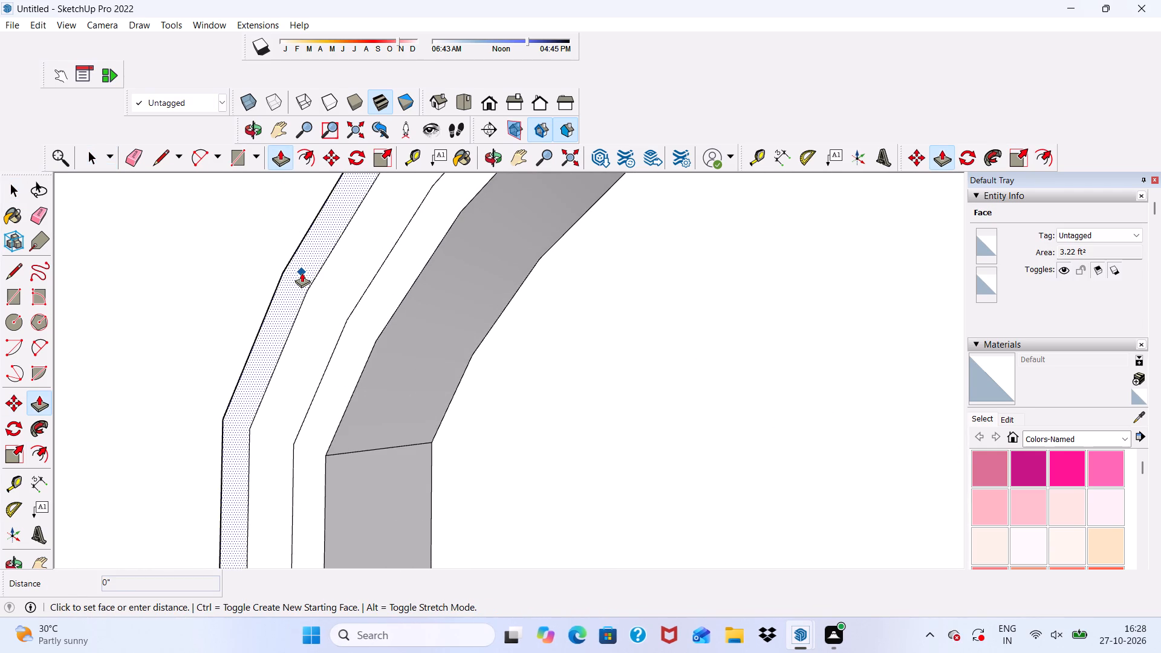
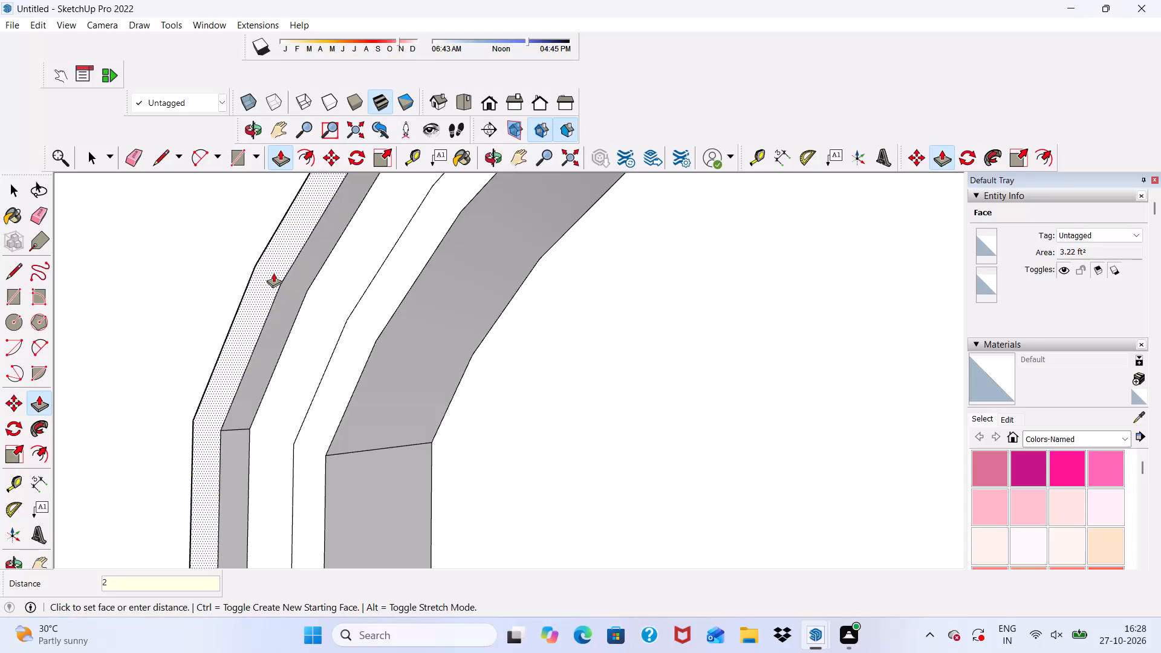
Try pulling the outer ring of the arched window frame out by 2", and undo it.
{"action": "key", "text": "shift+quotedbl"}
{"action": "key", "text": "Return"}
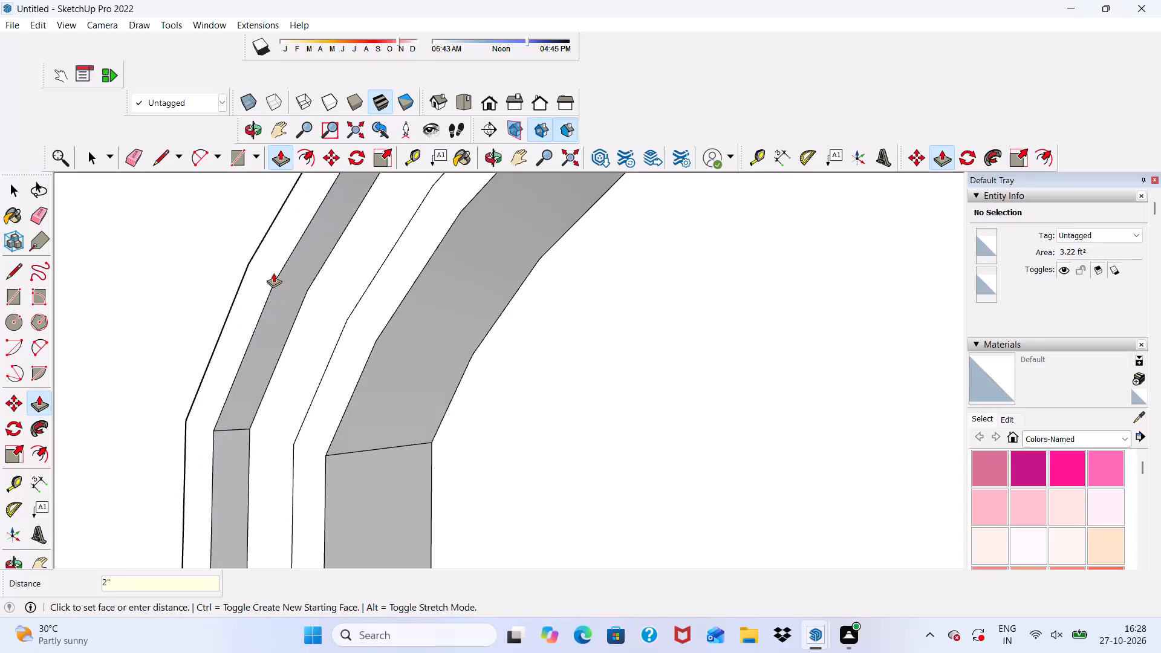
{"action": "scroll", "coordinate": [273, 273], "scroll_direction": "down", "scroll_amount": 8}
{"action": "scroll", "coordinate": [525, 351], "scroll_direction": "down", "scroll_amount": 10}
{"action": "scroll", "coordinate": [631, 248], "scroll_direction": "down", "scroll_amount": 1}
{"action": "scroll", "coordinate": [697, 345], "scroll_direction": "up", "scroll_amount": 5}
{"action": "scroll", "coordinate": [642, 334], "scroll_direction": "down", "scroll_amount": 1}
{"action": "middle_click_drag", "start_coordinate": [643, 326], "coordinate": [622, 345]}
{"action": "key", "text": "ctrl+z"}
Push/pull the outermost ring face of the arched window frame outward by 2".
{"action": "scroll", "coordinate": [301, 267], "scroll_direction": "up", "scroll_amount": 3}
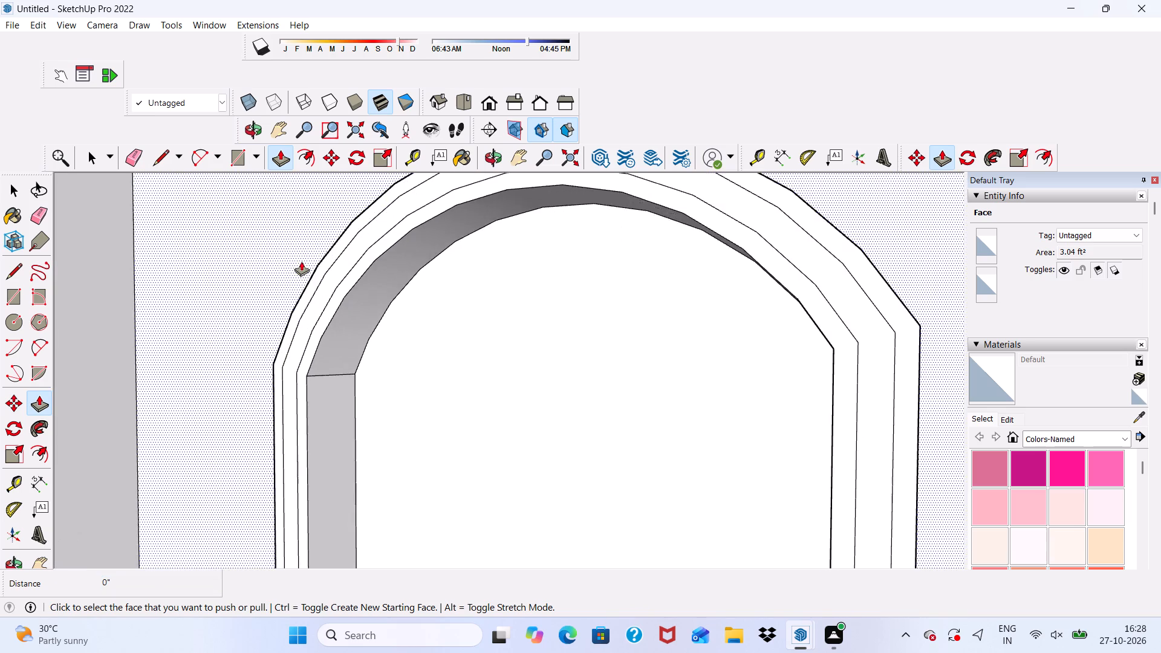
{"action": "scroll", "coordinate": [301, 261], "scroll_direction": "up", "scroll_amount": 4}
{"action": "left_click", "coordinate": [321, 277]}
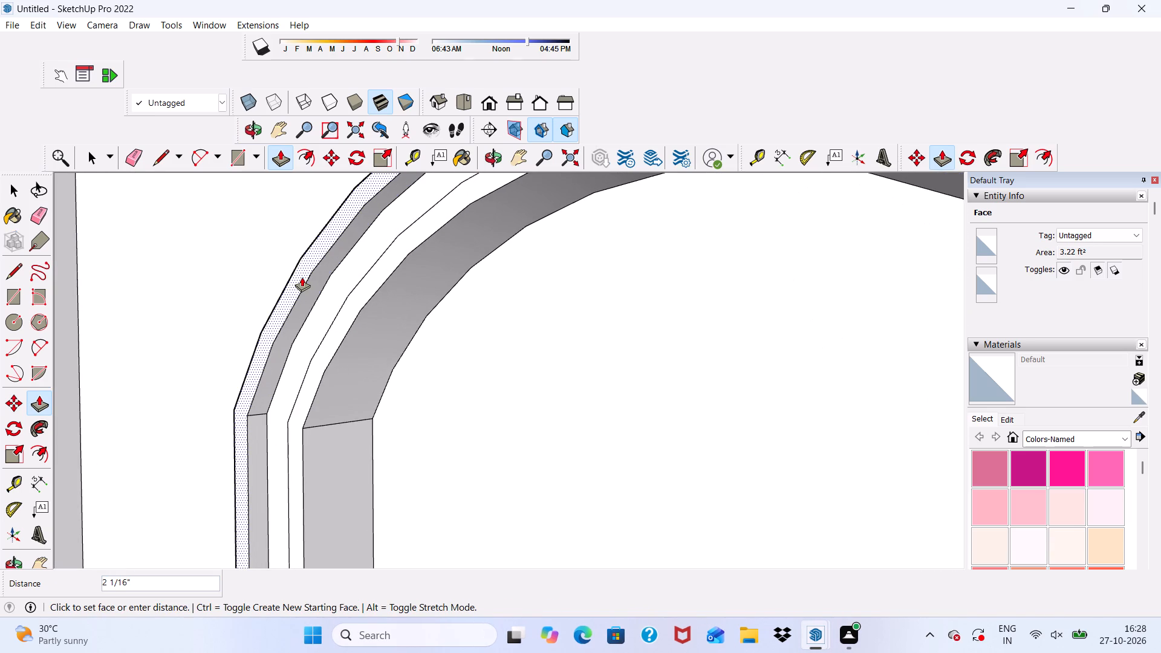
{"action": "key", "text": "2"}
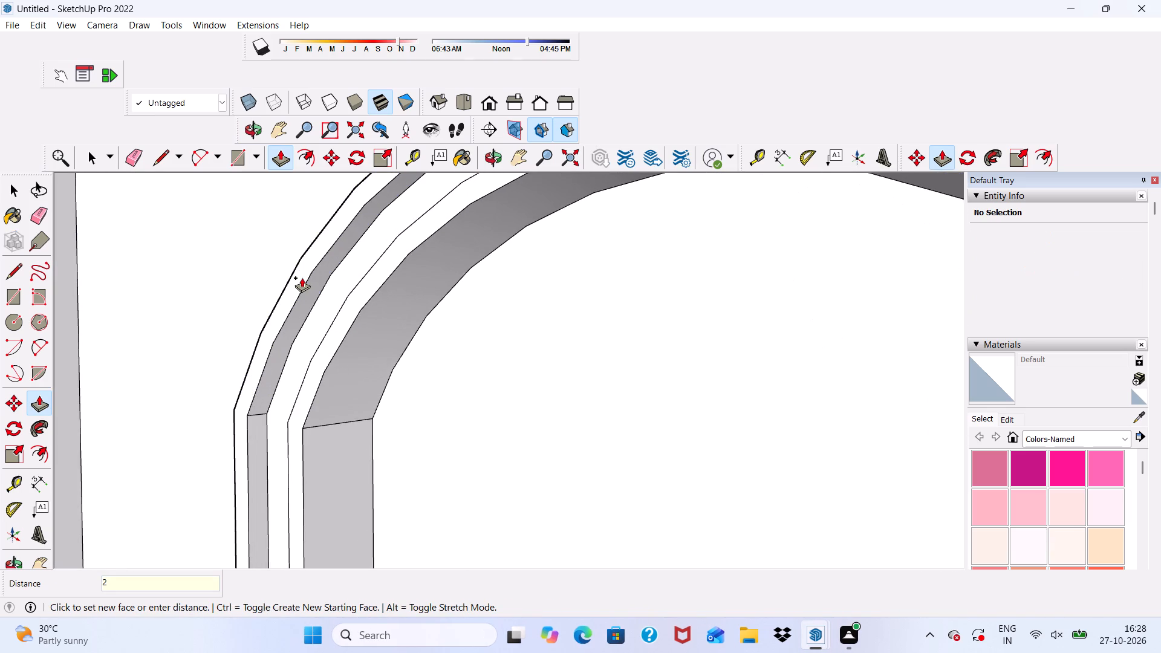
{"action": "key", "text": "shift+quotedbl"}
{"action": "key", "text": "Return"}
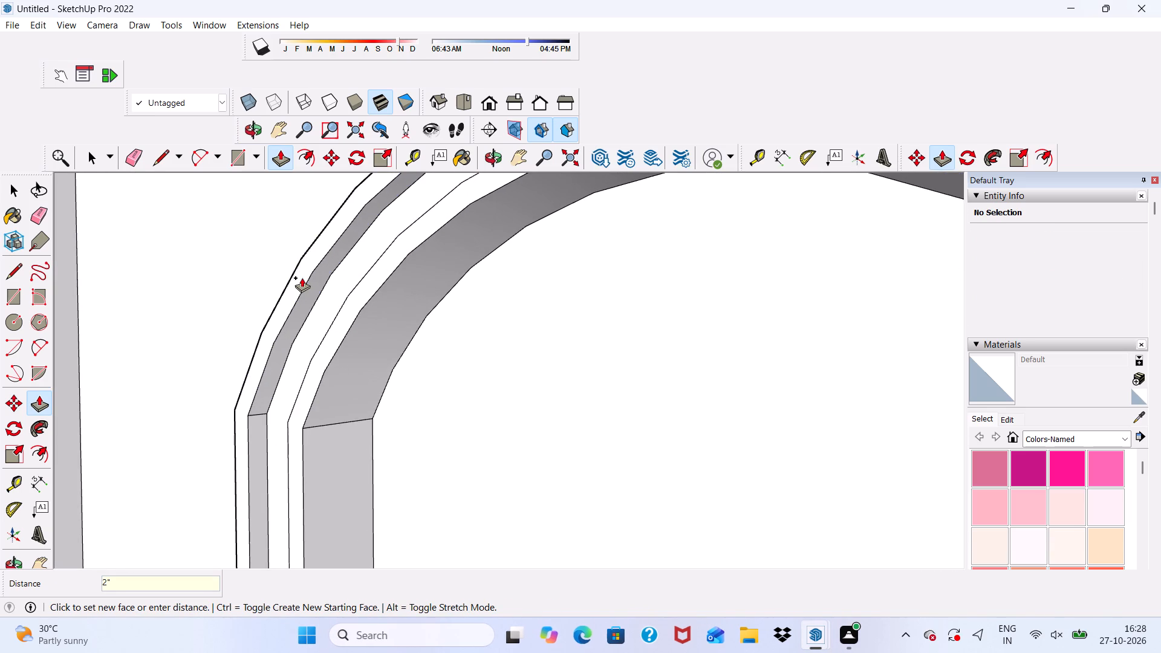
Push/pull the innermost ring face of the arched window frame outward by 2".
{"action": "scroll", "coordinate": [302, 279], "scroll_direction": "down", "scroll_amount": 4}
{"action": "scroll", "coordinate": [322, 219], "scroll_direction": "down", "scroll_amount": 6}
{"action": "scroll", "coordinate": [539, 229], "scroll_direction": "up", "scroll_amount": 1}
{"action": "scroll", "coordinate": [628, 310], "scroll_direction": "up", "scroll_amount": 3}
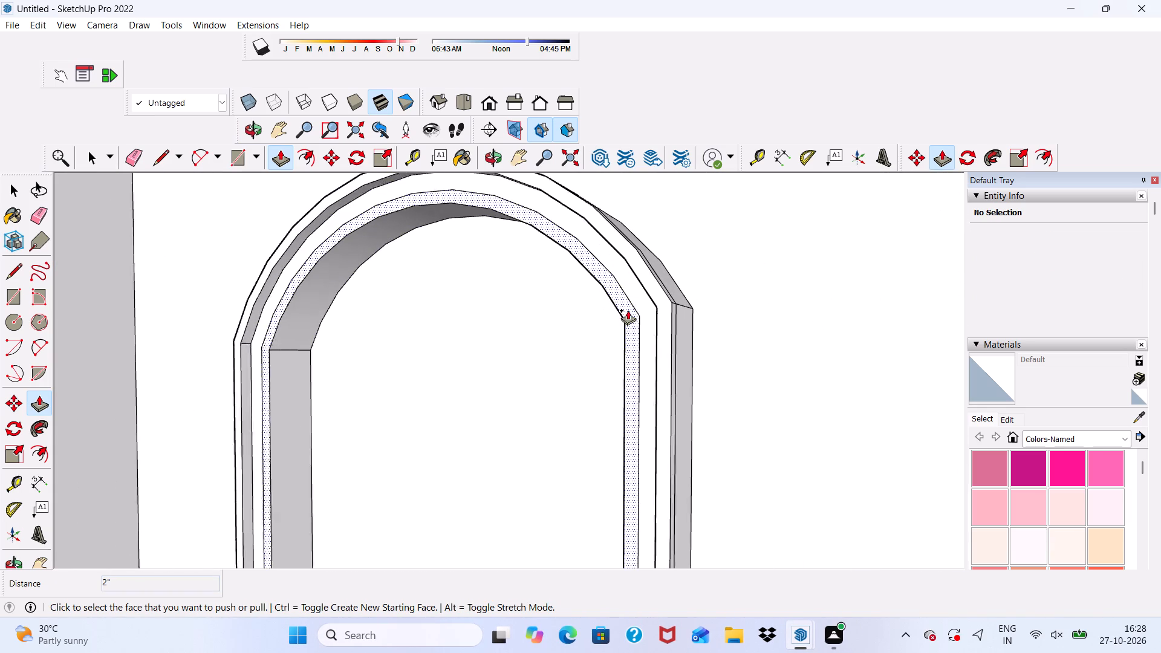
{"action": "scroll", "coordinate": [628, 310], "scroll_direction": "up", "scroll_amount": 1}
{"action": "left_click", "coordinate": [628, 310]}
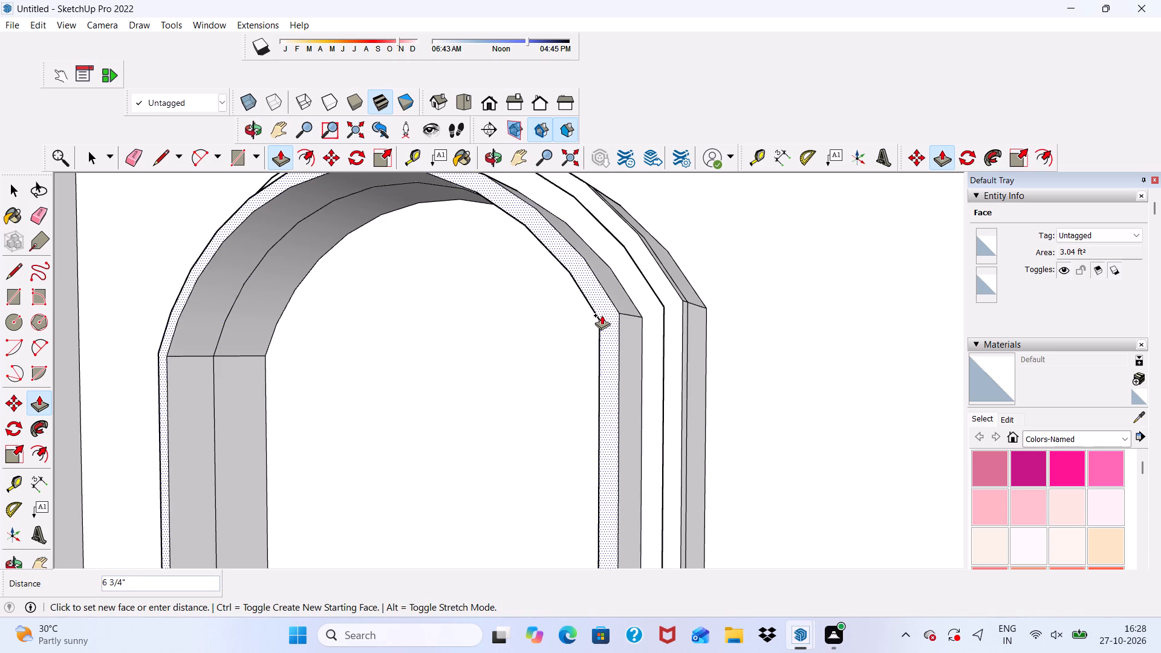
{"action": "key", "text": "2"}
{"action": "key", "text": "shift+quotedbl"}
{"action": "key", "text": "Return"}
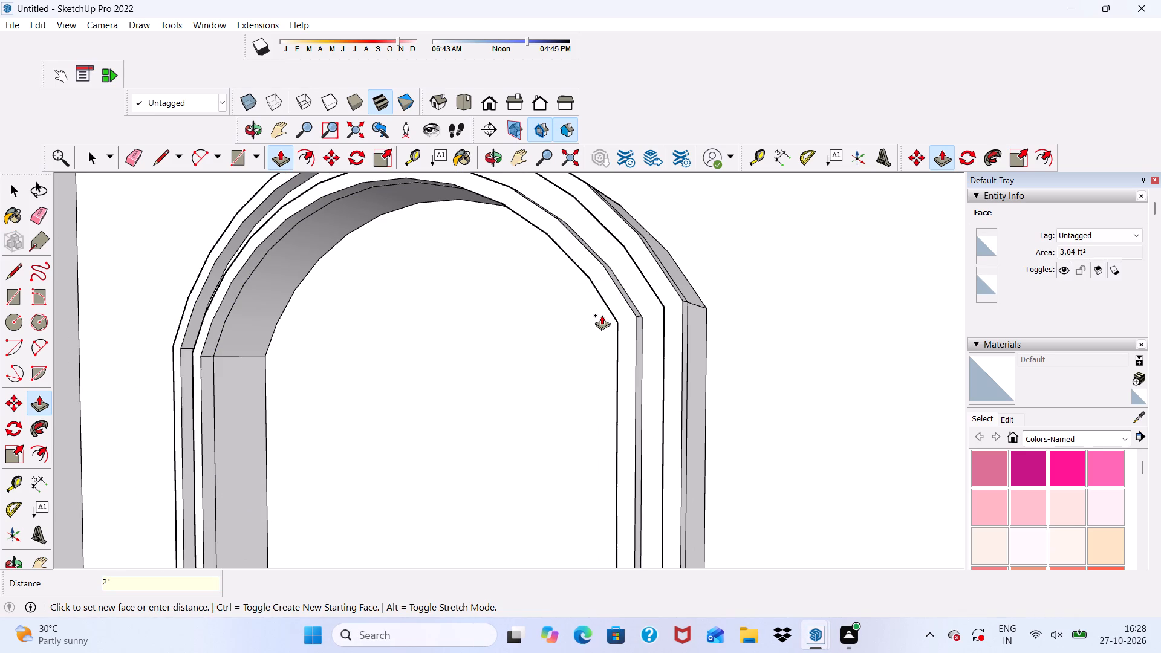
{"action": "key", "text": "space"}
Examine the raised rings of the arched window frame from several angles.
{"action": "scroll", "coordinate": [594, 363], "scroll_direction": "down", "scroll_amount": 12}
{"action": "middle_click_drag", "start_coordinate": [620, 356], "coordinate": [724, 333]}
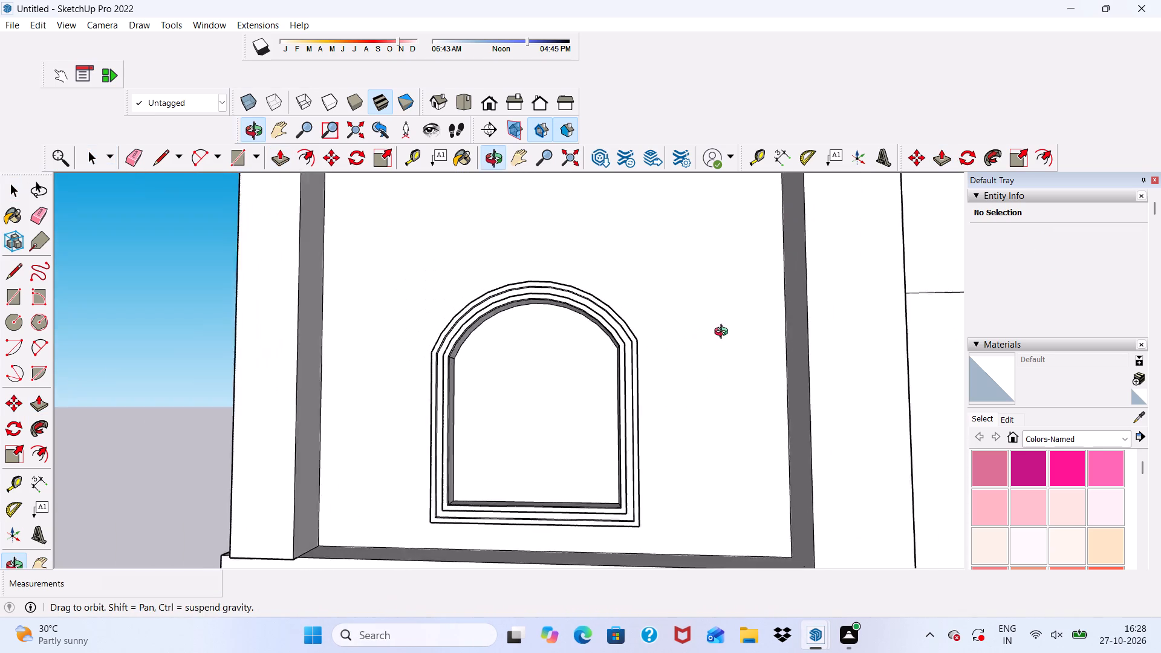
{"action": "middle_click_drag", "start_coordinate": [724, 333], "coordinate": [777, 341]}
{"action": "scroll", "coordinate": [460, 528], "scroll_direction": "up", "scroll_amount": 5}
{"action": "scroll", "coordinate": [460, 528], "scroll_direction": "down", "scroll_amount": 5}
{"action": "middle_click_drag", "start_coordinate": [460, 528], "coordinate": [496, 332]}
{"action": "scroll", "coordinate": [496, 332], "scroll_direction": "up", "scroll_amount": 1}
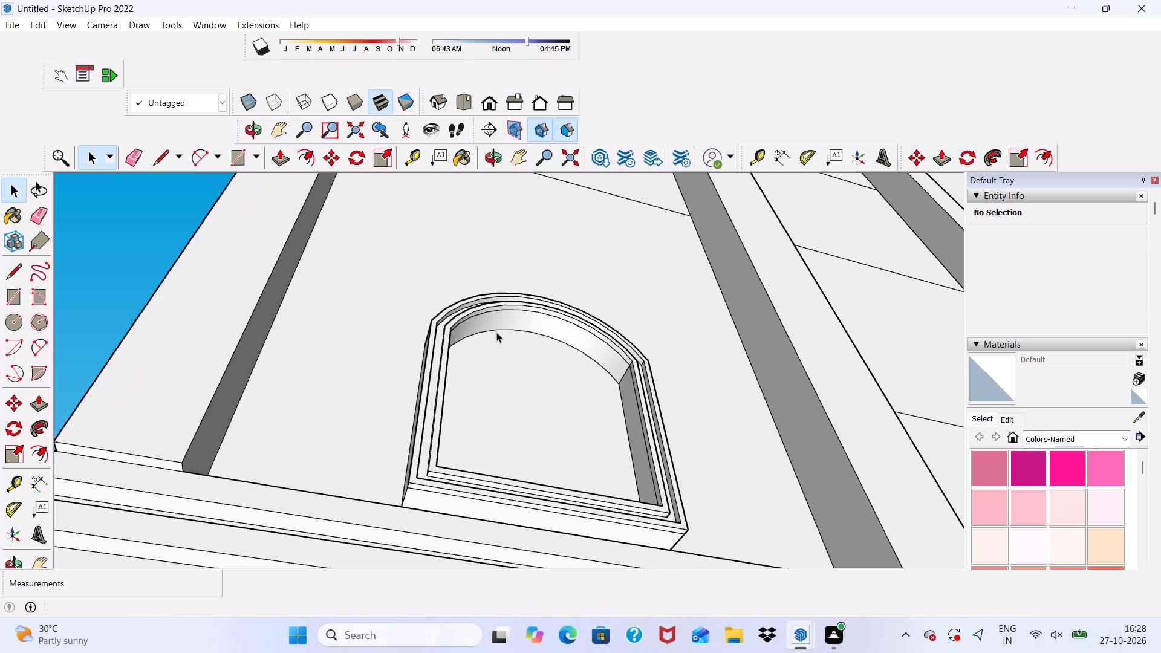
{"action": "key", "text": "space"}
{"action": "scroll", "coordinate": [532, 278], "scroll_direction": "up", "scroll_amount": 6}
{"action": "middle_click_drag", "start_coordinate": [530, 287], "coordinate": [501, 401]}
{"action": "scroll", "coordinate": [570, 274], "scroll_direction": "up", "scroll_amount": 5}
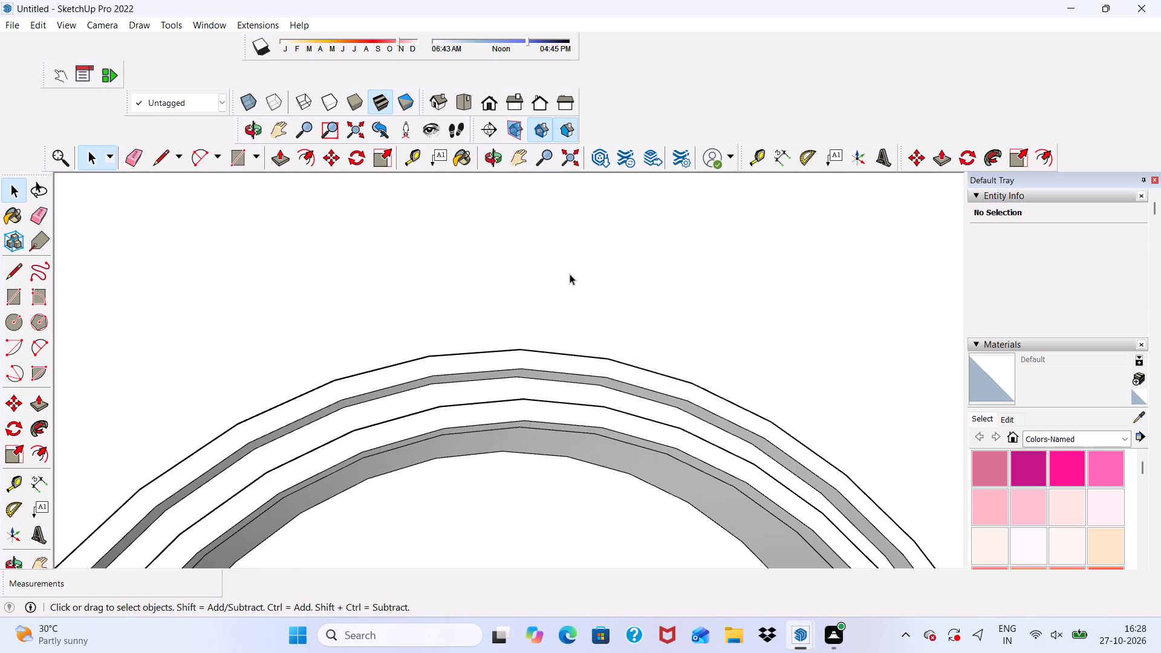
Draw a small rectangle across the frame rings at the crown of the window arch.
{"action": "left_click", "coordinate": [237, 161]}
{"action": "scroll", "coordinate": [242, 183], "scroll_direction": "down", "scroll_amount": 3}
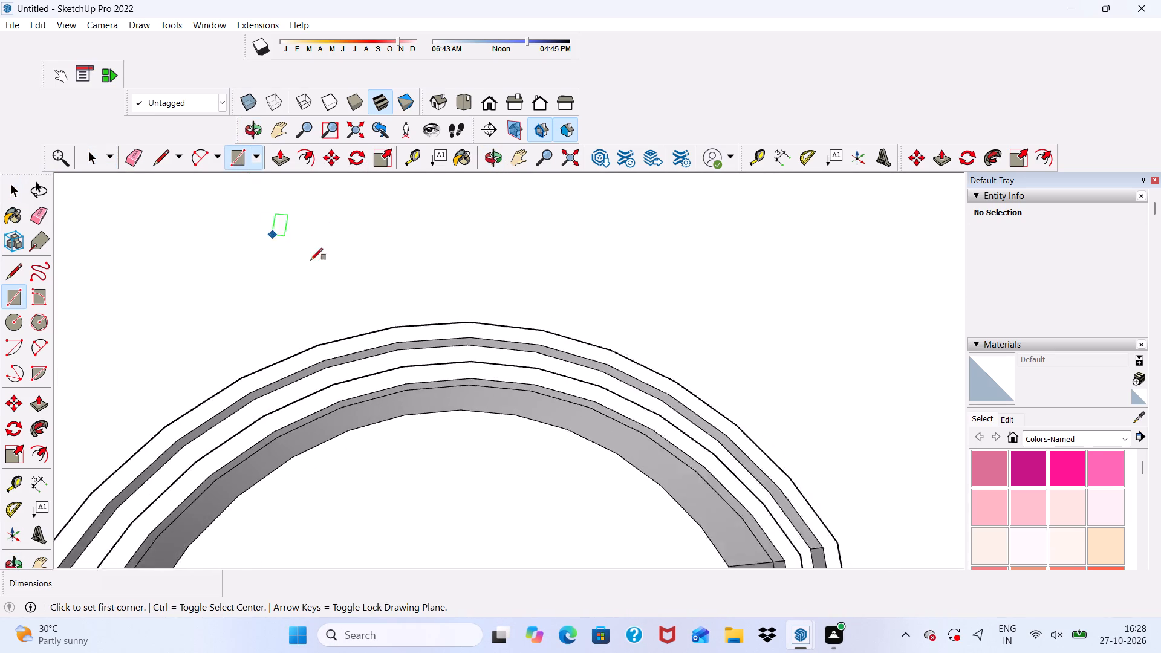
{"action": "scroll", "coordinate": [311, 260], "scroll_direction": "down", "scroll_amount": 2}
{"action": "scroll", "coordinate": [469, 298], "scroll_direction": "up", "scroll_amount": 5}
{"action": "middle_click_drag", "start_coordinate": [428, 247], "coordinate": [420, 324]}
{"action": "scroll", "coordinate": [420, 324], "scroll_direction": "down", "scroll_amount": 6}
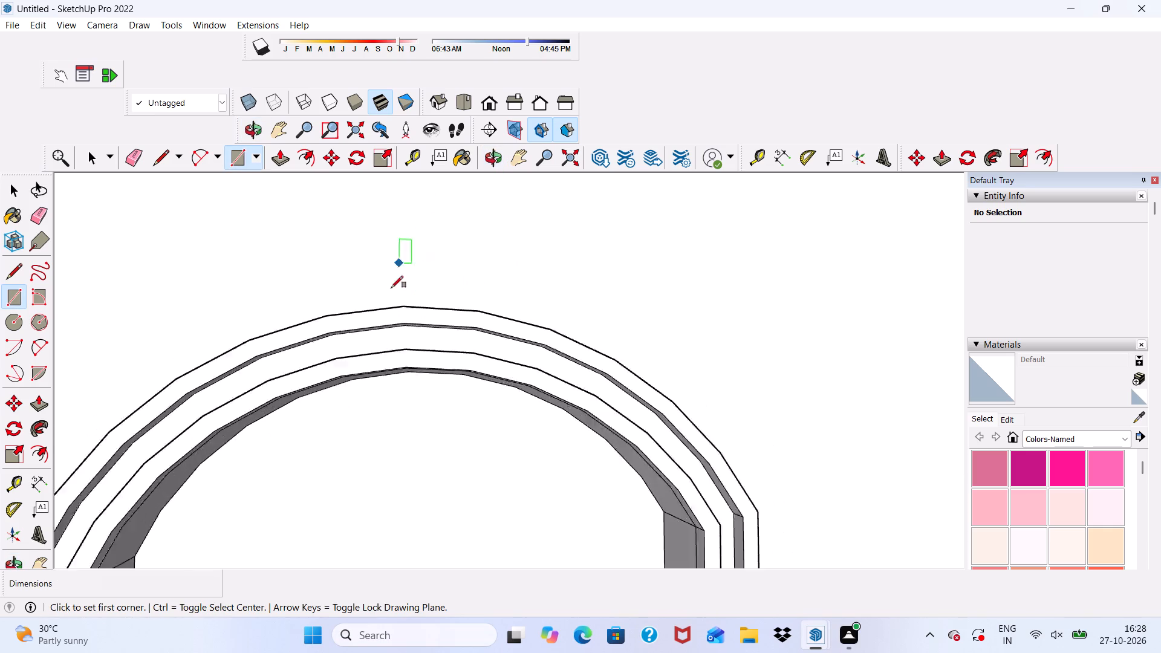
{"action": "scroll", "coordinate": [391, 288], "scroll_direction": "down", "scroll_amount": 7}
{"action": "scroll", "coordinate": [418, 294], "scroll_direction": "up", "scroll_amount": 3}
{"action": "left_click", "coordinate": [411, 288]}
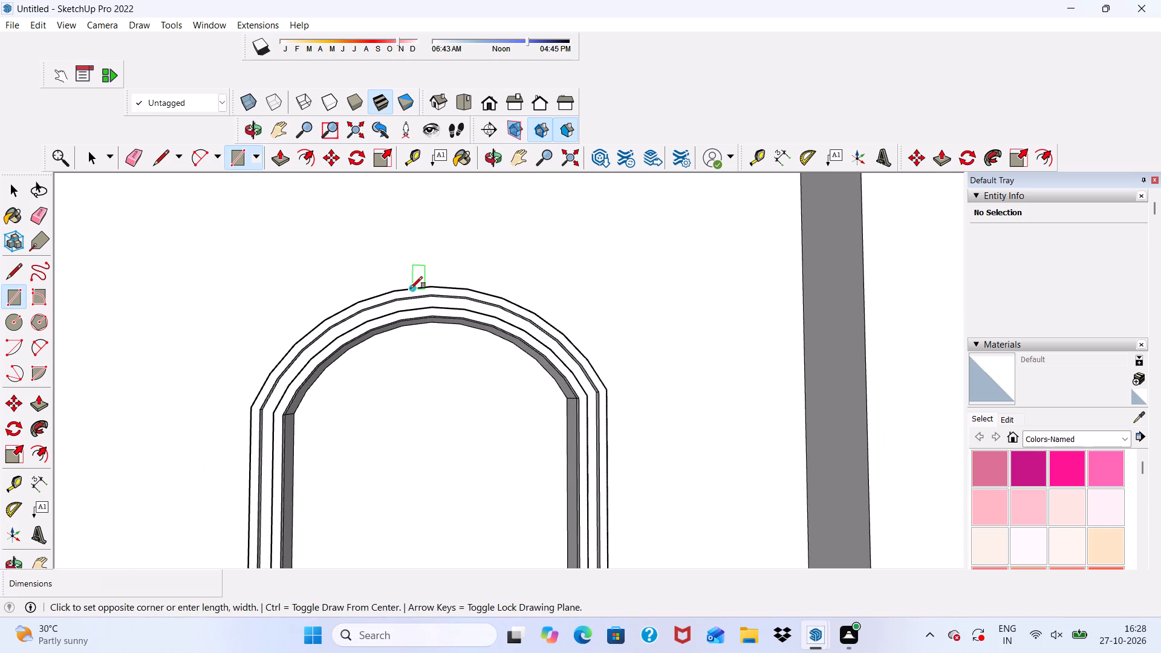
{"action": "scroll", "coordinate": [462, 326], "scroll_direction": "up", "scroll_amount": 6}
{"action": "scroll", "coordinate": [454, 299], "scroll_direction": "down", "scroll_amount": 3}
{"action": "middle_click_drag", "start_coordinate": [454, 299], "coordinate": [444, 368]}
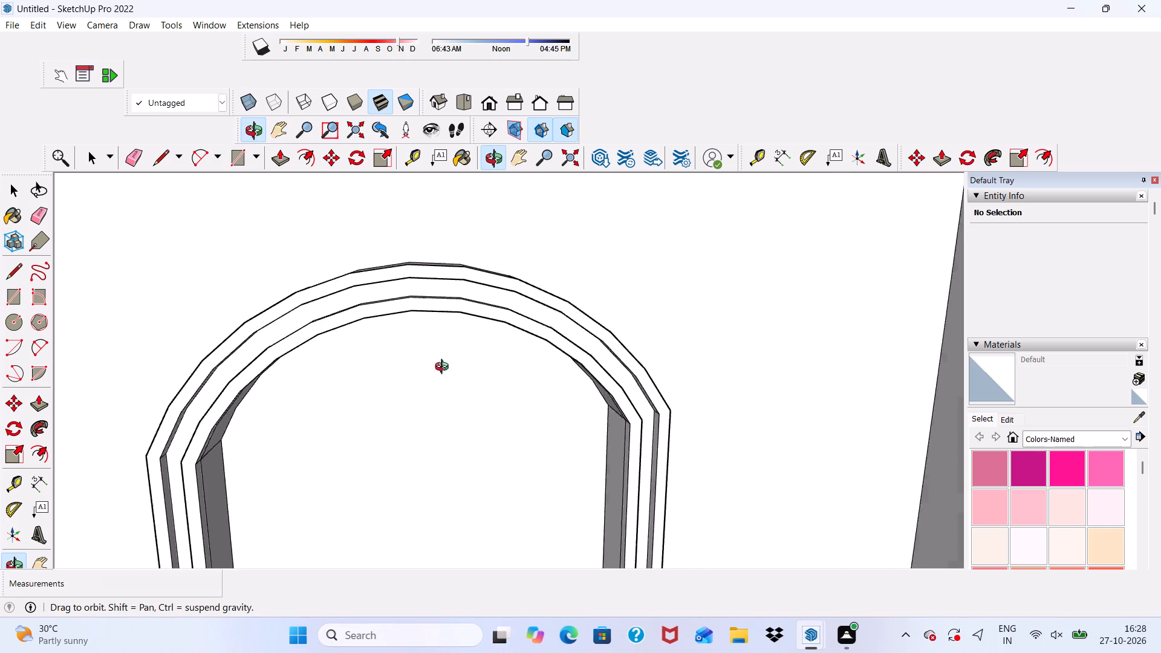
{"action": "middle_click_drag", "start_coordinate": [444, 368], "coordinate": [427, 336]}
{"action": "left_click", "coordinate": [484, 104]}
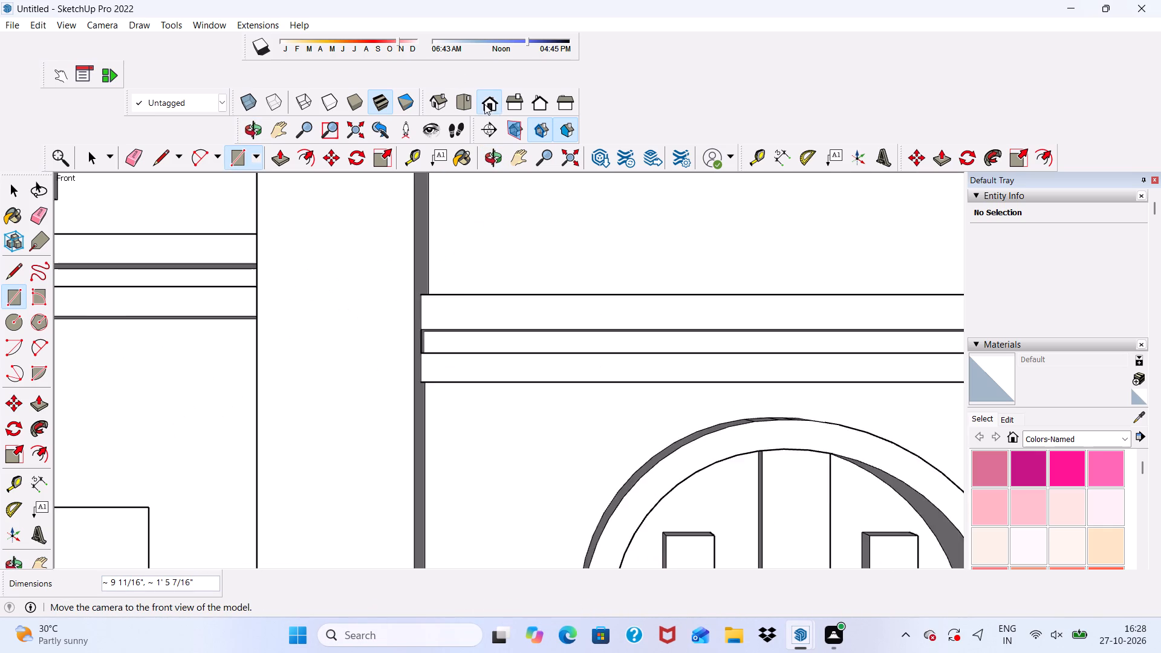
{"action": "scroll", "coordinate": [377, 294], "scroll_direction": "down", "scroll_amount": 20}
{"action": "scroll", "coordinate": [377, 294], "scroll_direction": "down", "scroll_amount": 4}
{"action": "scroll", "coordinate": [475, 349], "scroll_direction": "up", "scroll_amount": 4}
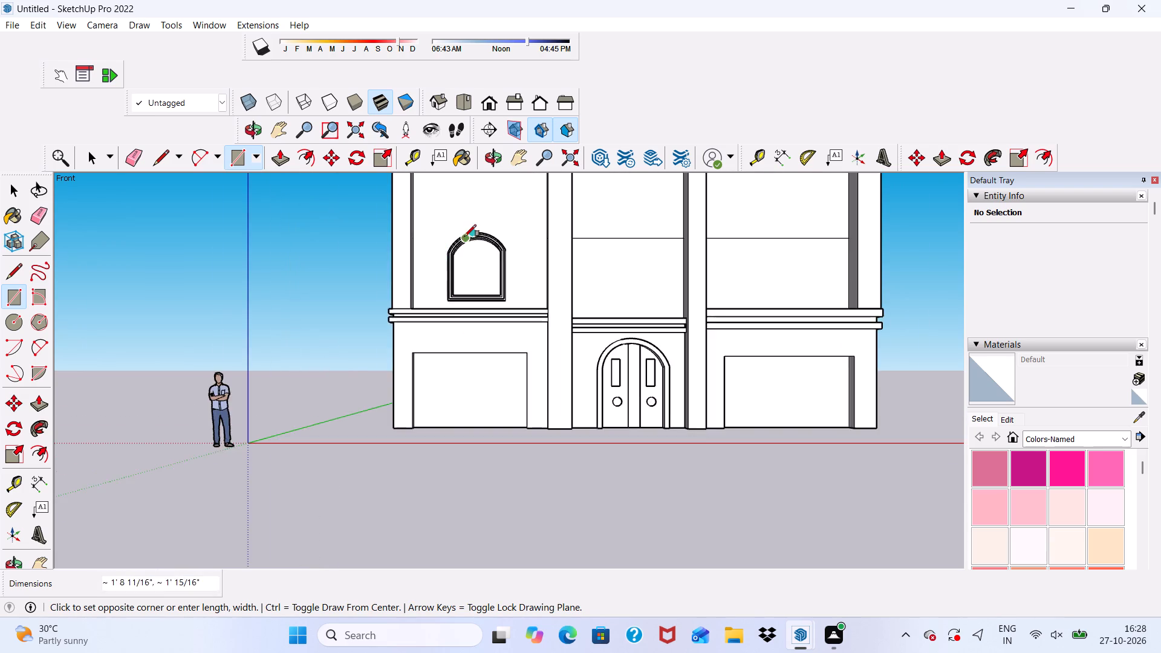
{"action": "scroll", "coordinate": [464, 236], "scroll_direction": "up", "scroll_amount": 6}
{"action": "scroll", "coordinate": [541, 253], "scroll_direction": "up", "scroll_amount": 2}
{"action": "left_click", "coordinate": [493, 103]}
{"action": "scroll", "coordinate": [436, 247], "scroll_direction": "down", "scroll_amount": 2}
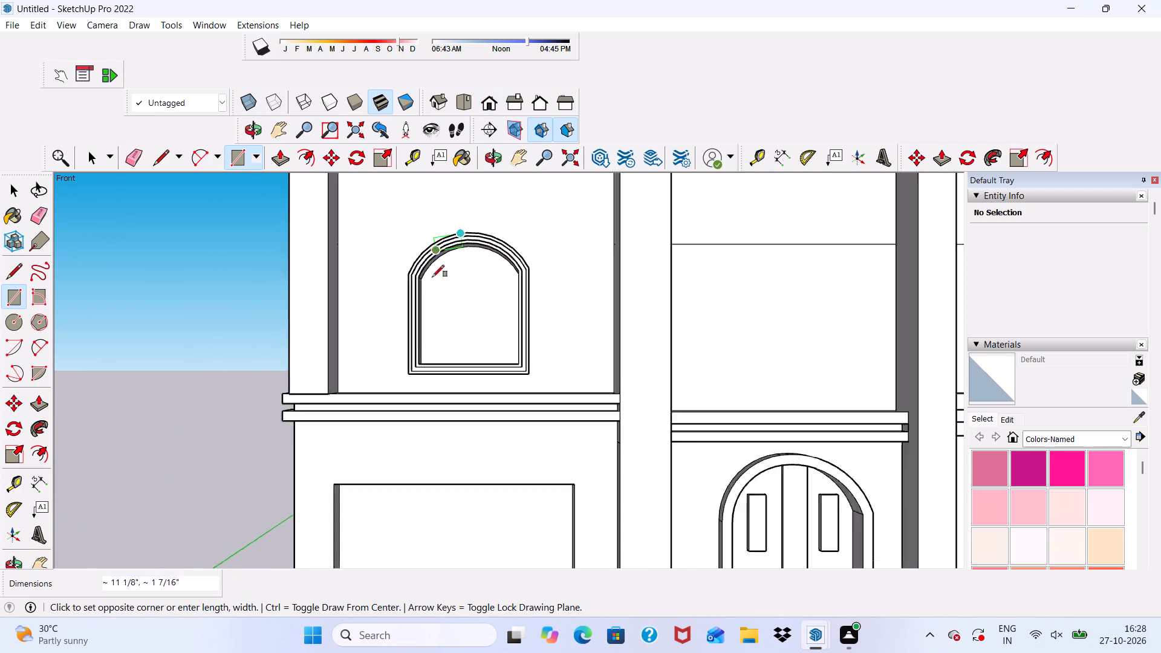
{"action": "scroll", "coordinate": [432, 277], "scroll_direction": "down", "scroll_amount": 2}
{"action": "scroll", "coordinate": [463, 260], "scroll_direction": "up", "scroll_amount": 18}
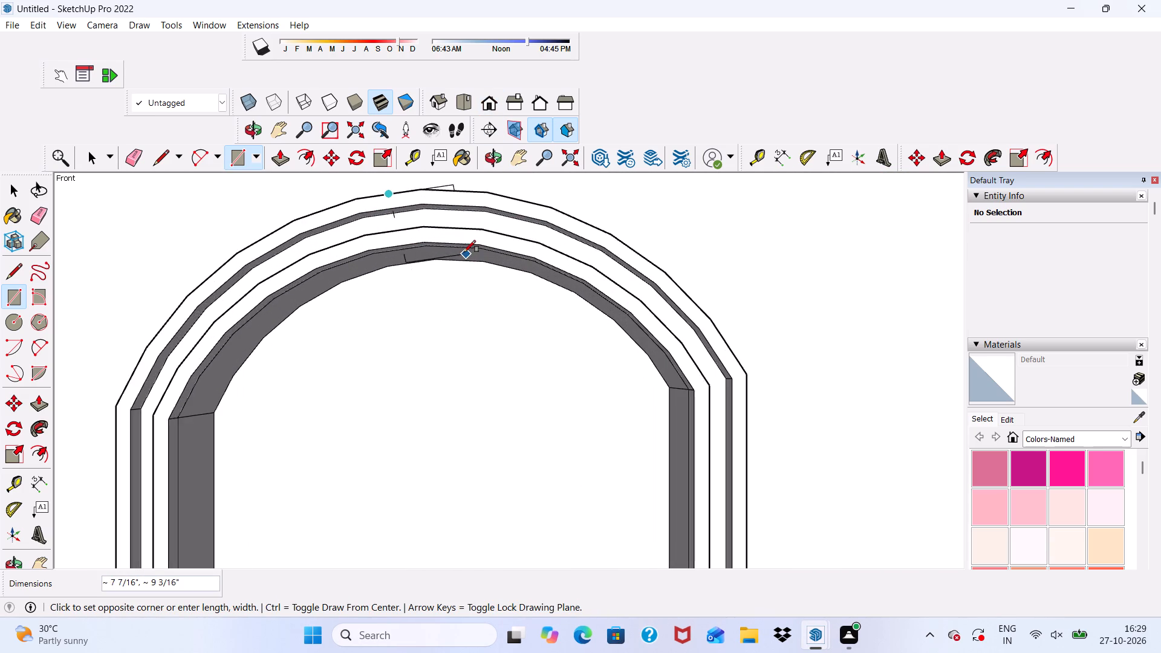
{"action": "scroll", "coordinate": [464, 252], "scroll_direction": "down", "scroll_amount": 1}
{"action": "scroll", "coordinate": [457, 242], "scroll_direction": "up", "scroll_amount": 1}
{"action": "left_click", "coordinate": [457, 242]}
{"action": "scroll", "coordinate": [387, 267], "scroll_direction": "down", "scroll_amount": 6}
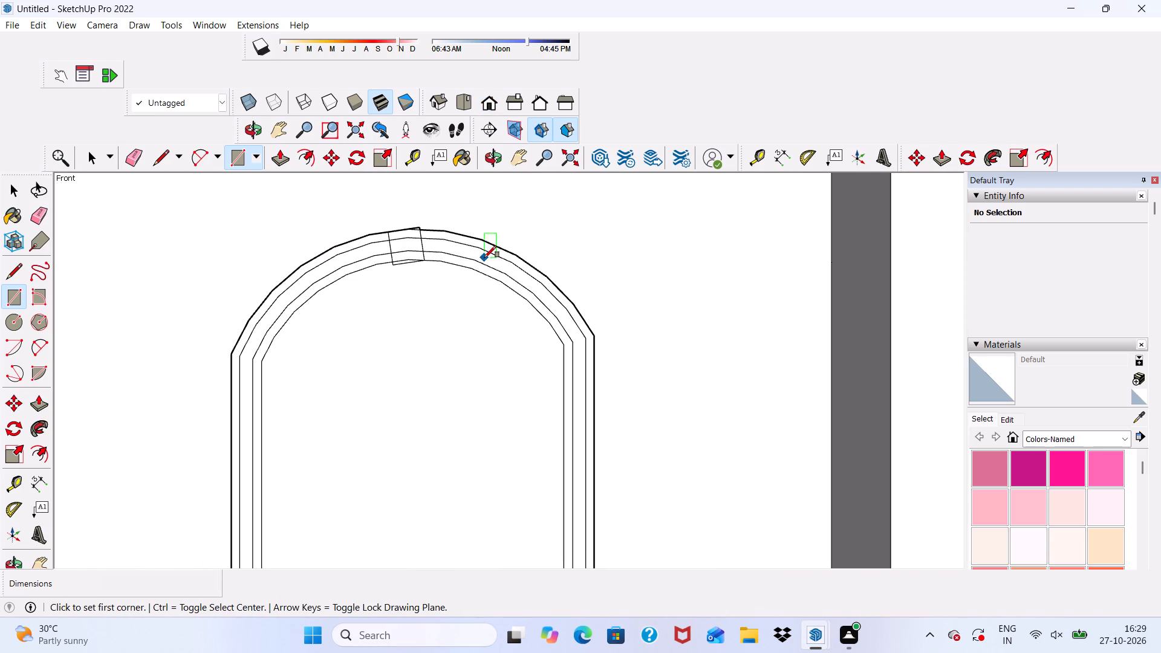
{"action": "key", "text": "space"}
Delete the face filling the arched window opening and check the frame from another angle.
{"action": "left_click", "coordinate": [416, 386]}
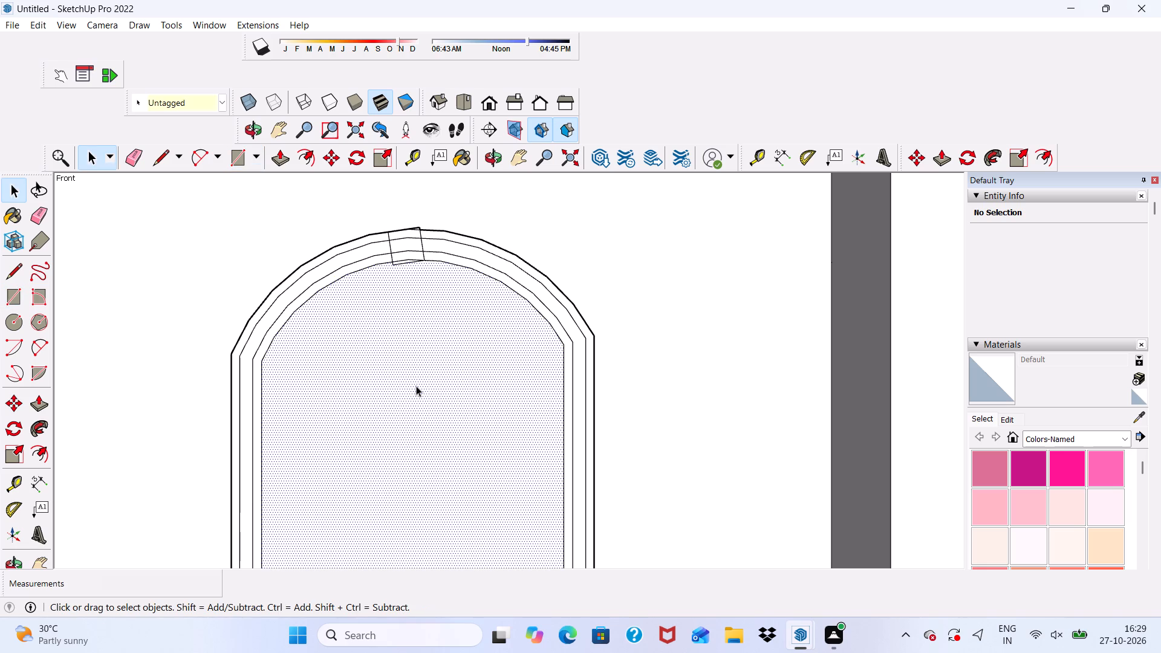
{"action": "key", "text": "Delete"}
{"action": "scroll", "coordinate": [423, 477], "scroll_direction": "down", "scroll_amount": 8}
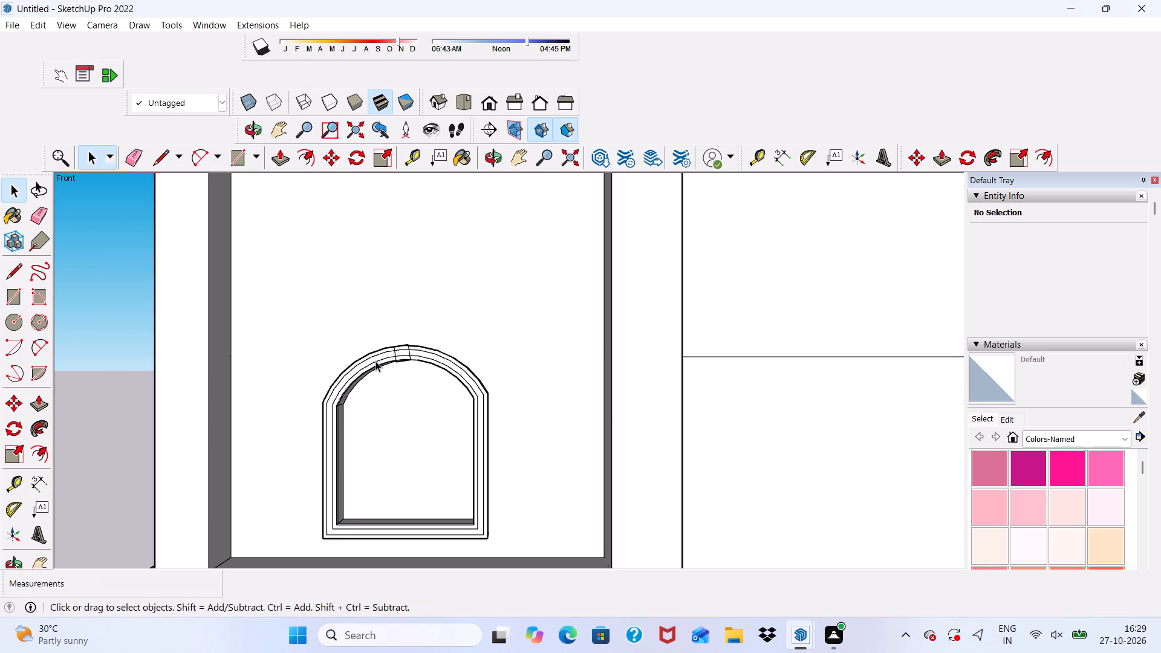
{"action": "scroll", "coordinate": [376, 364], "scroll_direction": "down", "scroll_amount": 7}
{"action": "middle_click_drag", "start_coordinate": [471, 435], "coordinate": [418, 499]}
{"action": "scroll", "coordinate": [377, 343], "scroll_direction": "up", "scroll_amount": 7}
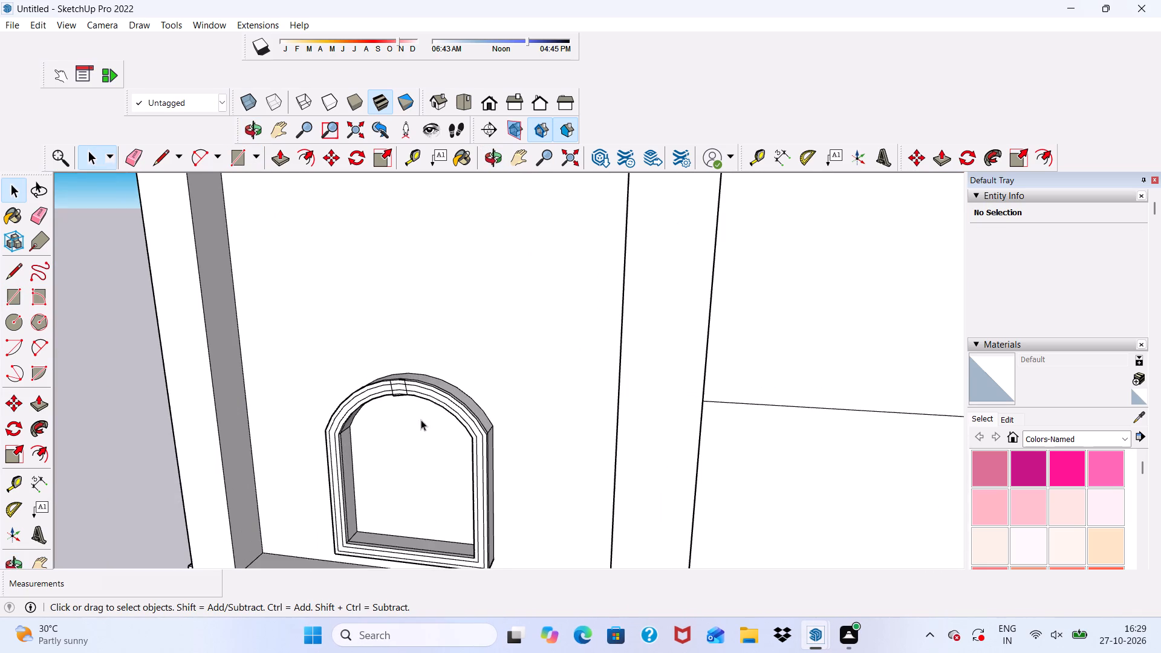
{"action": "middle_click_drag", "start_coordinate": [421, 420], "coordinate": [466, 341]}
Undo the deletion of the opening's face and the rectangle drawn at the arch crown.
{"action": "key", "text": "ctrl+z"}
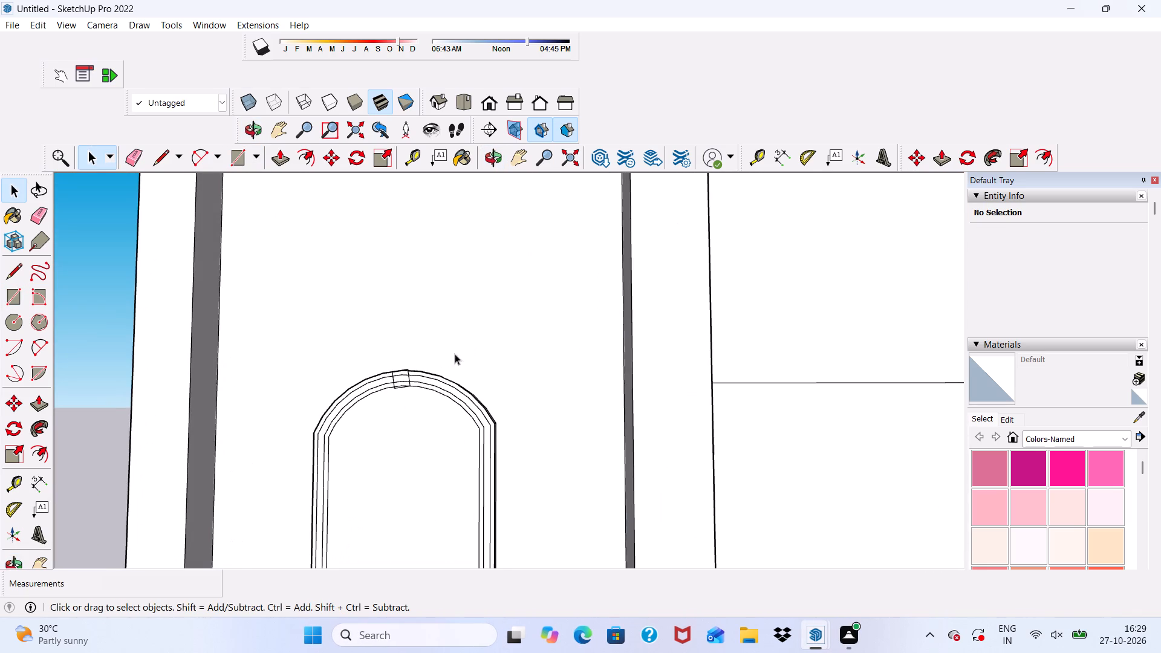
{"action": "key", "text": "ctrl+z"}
Draw a keystone rectangle of about 6 5/8" by 6 5/16" across the frame rings at the crown of the window arch.
{"action": "middle_click_drag", "start_coordinate": [424, 394], "coordinate": [472, 385]}
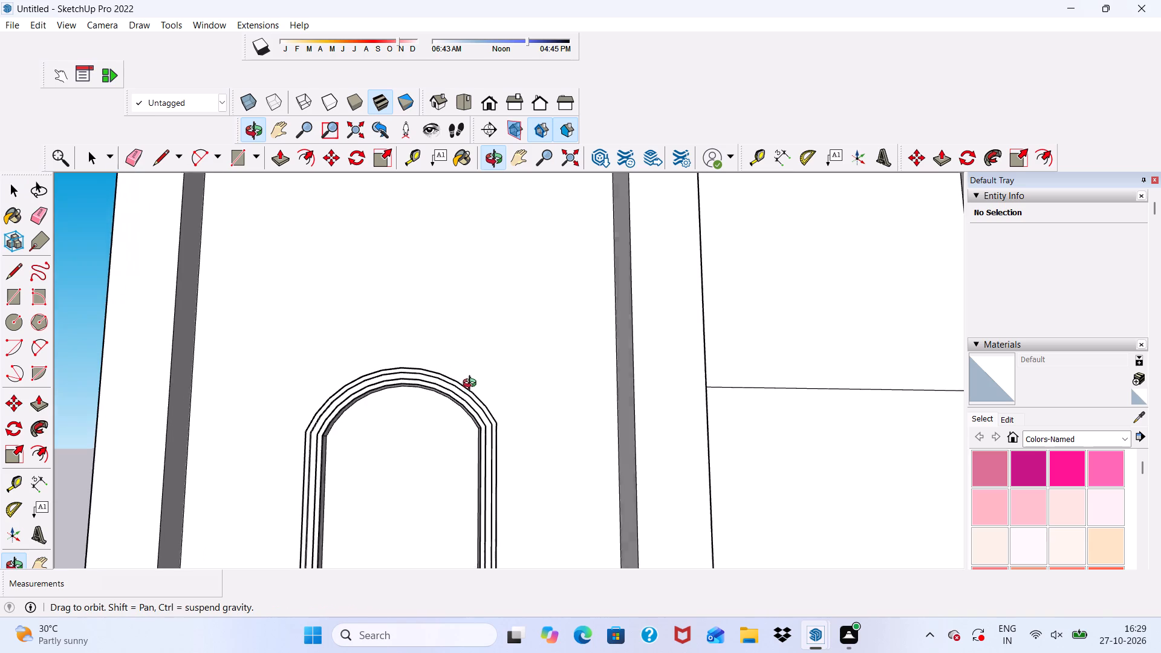
{"action": "middle_click_drag", "start_coordinate": [472, 385], "coordinate": [475, 403]}
{"action": "scroll", "coordinate": [436, 336], "scroll_direction": "down", "scroll_amount": 12}
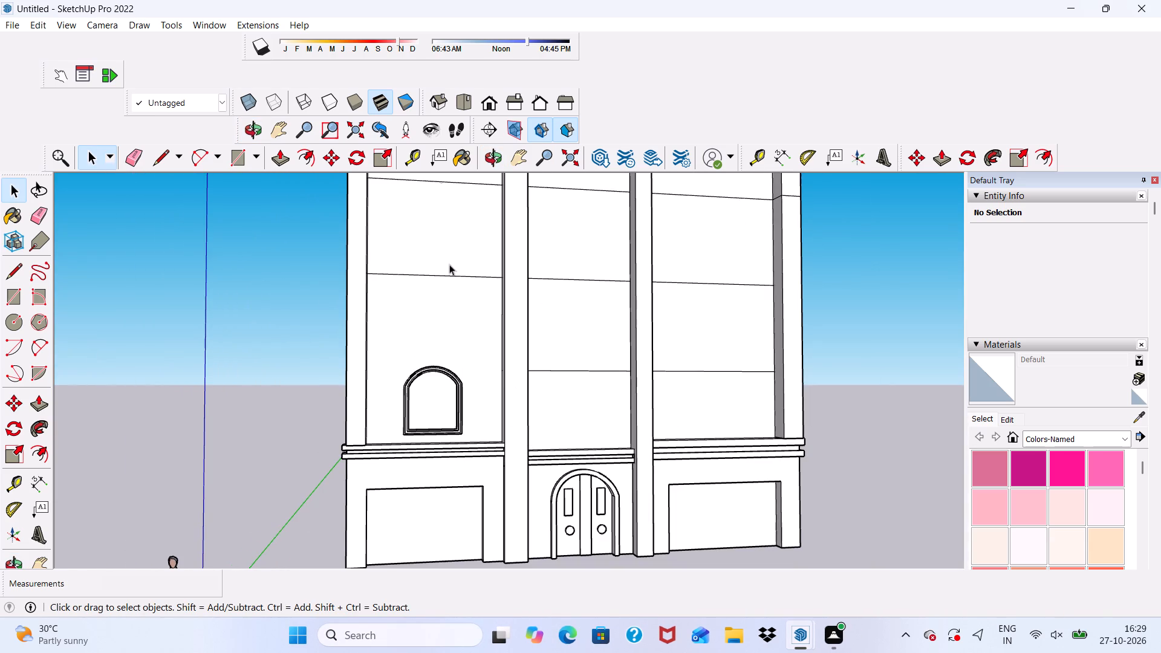
{"action": "left_click", "coordinate": [492, 105]}
{"action": "scroll", "coordinate": [400, 476], "scroll_direction": "up", "scroll_amount": 5}
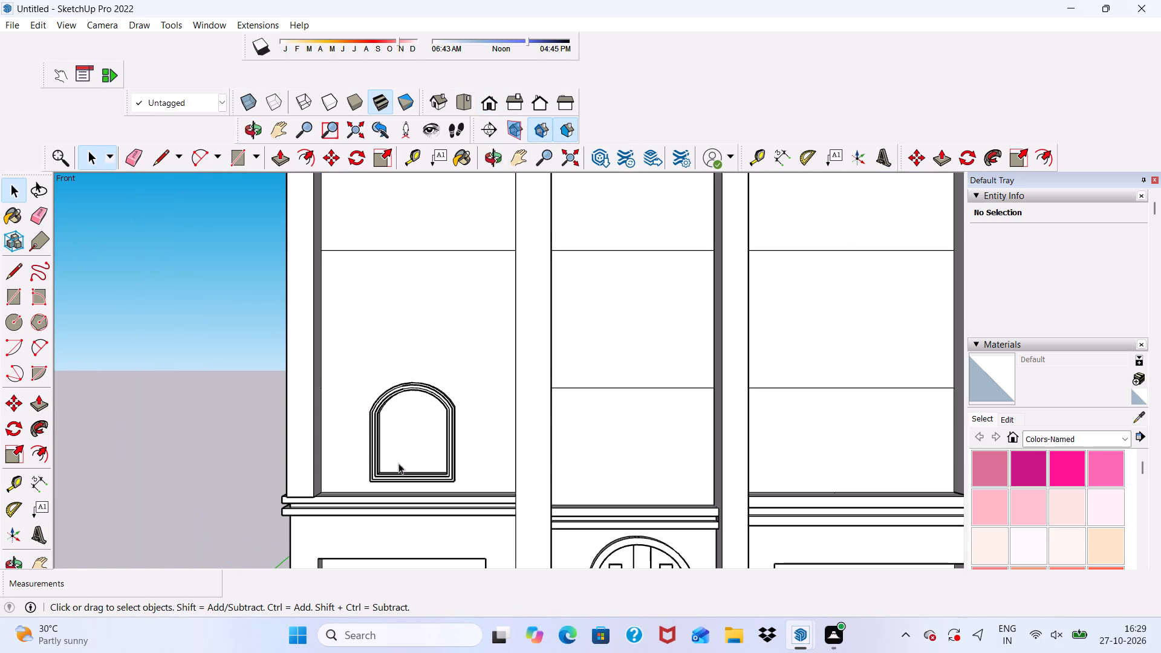
{"action": "middle_click", "coordinate": [413, 479]}
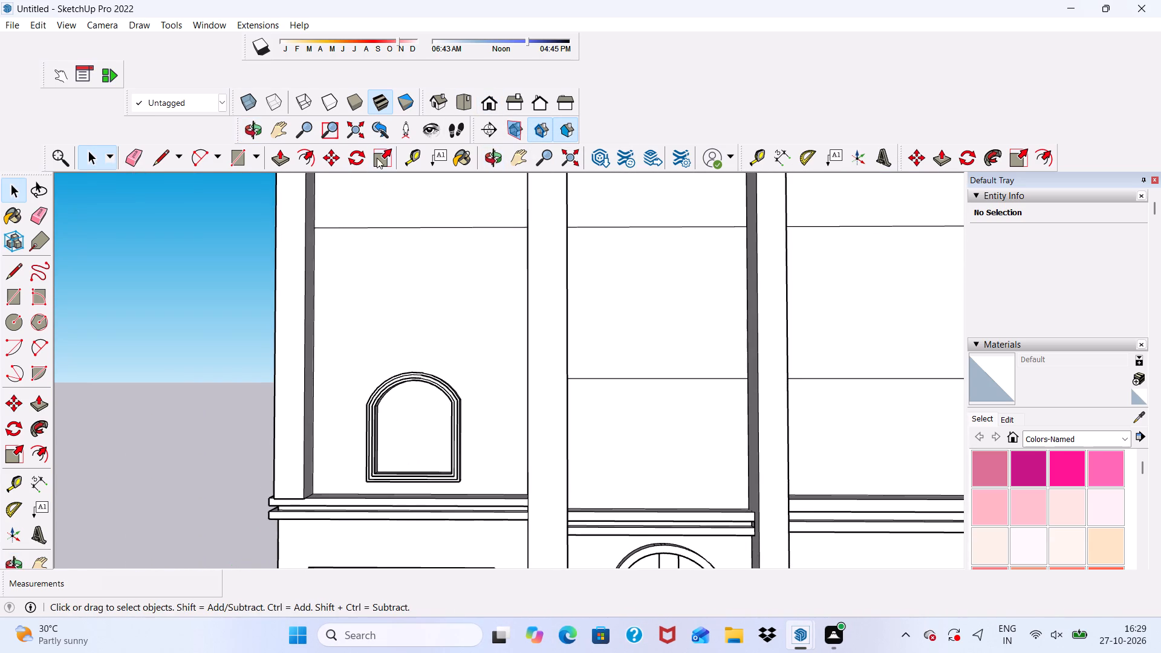
{"action": "left_click", "coordinate": [239, 157]}
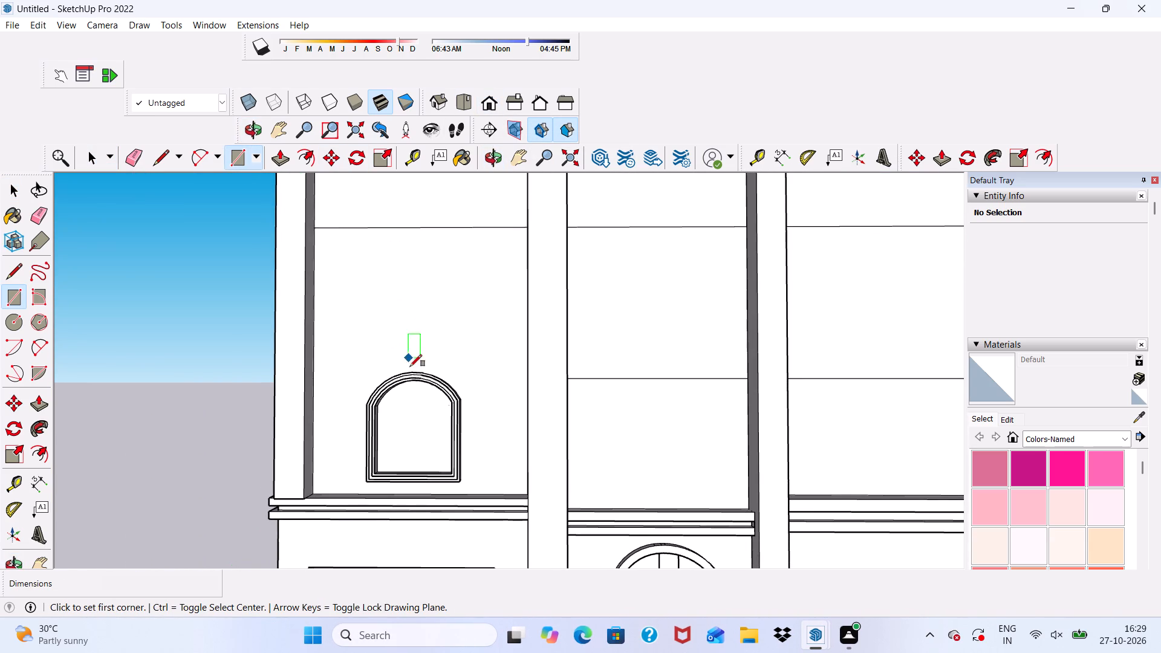
{"action": "scroll", "coordinate": [412, 373], "scroll_direction": "up", "scroll_amount": 4}
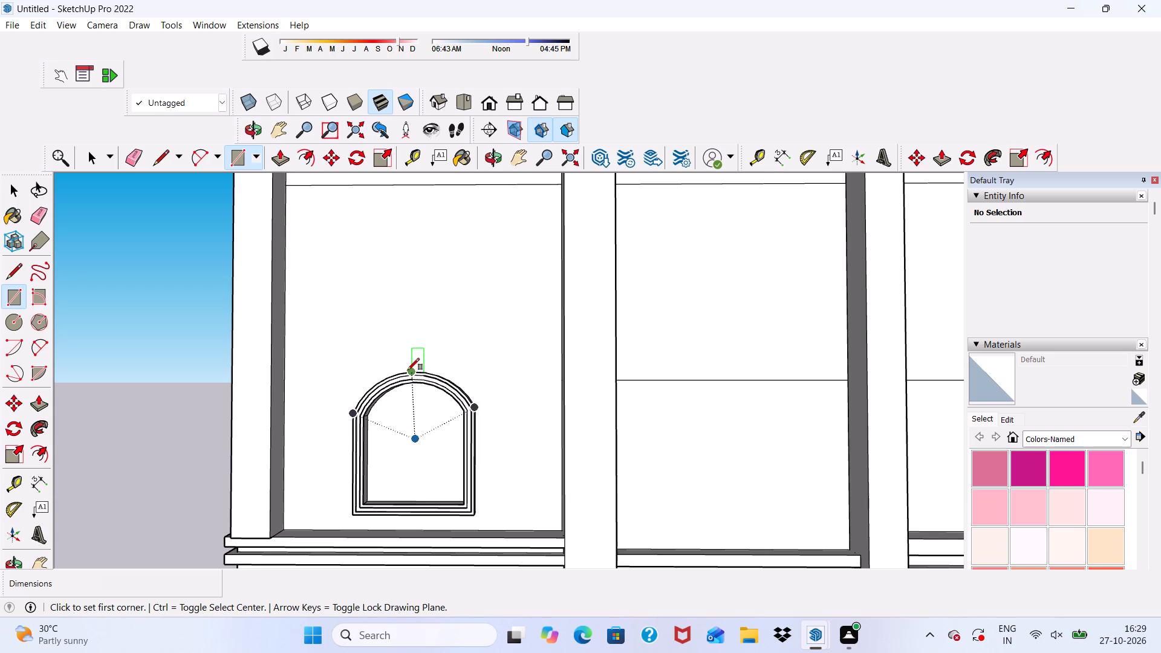
{"action": "scroll", "coordinate": [408, 370], "scroll_direction": "up", "scroll_amount": 5}
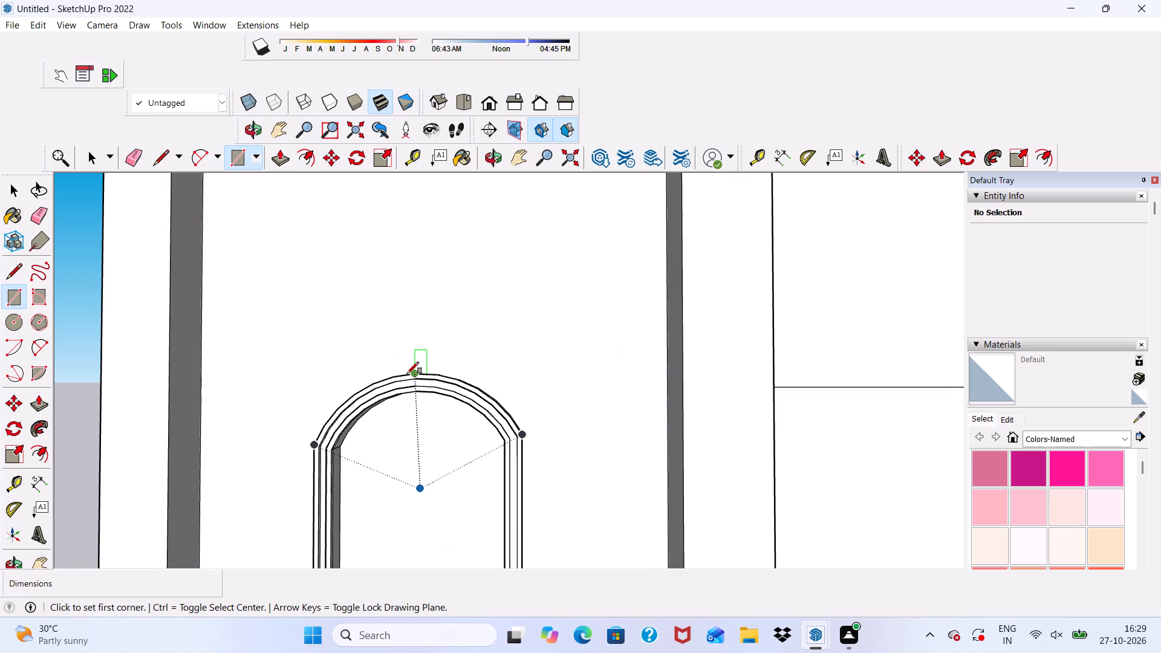
{"action": "left_click", "coordinate": [407, 374]}
{"action": "scroll", "coordinate": [440, 402], "scroll_direction": "up", "scroll_amount": 4}
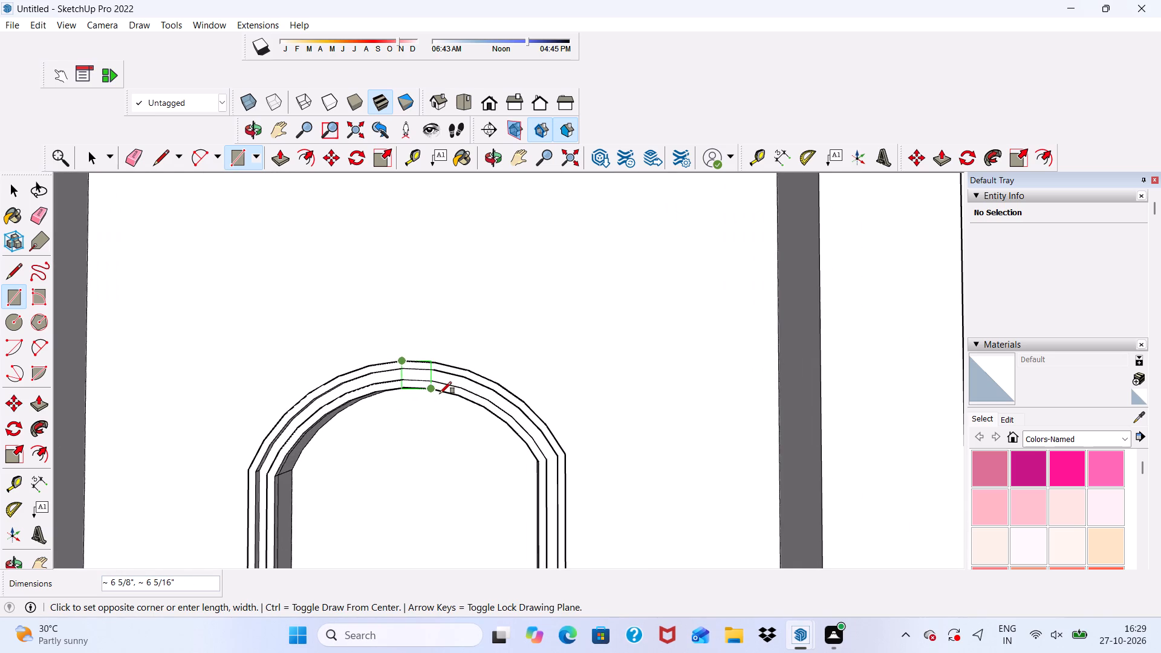
{"action": "left_click", "coordinate": [440, 394]}
{"action": "scroll", "coordinate": [440, 417], "scroll_direction": "up", "scroll_amount": 2}
{"action": "key", "text": "space"}
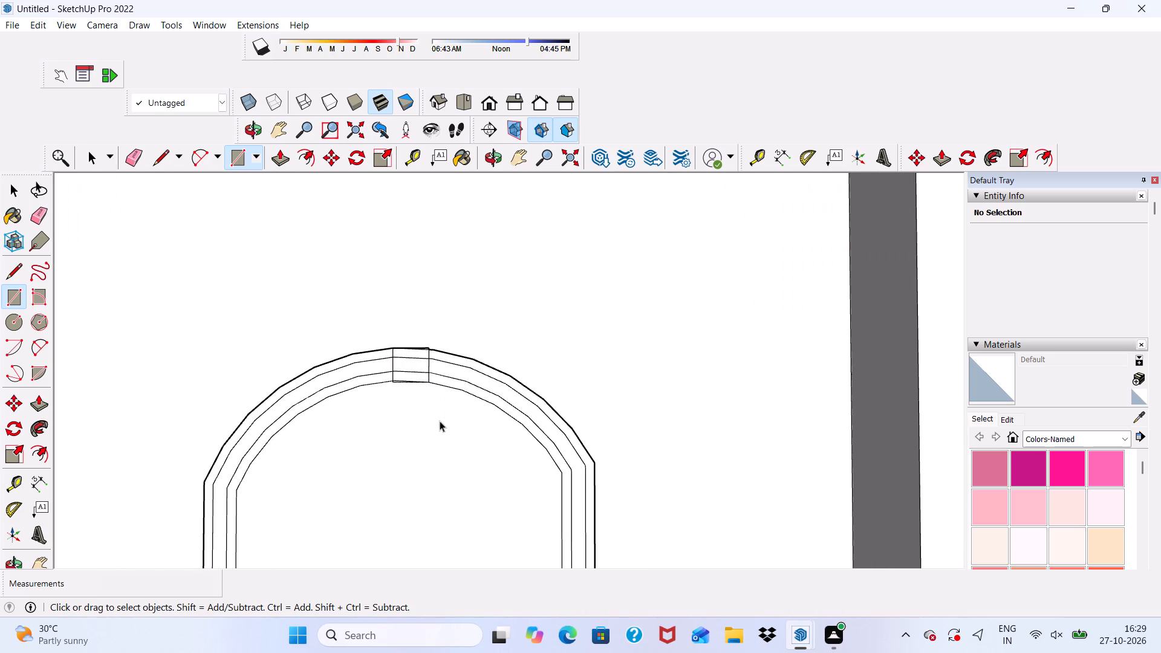
Delete the face that fills the arched window opening.
{"action": "left_click", "coordinate": [440, 421]}
{"action": "key", "text": "Delete"}
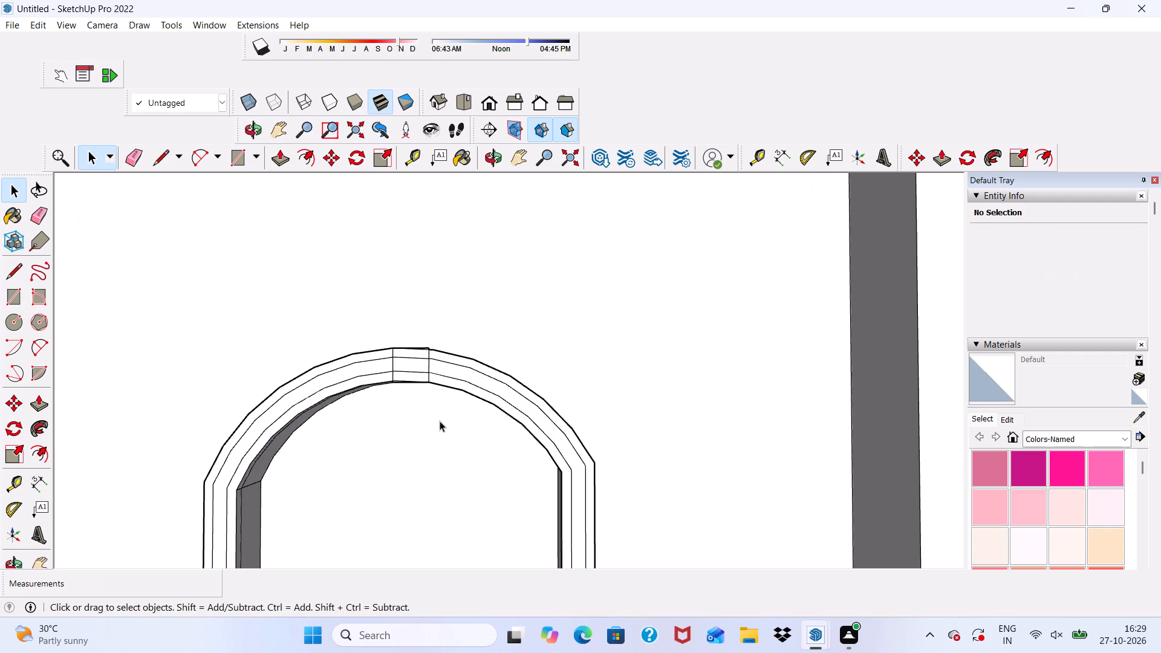
Delete the face covering the middle ring of the stepped arched window frame.
{"action": "scroll", "coordinate": [440, 421], "scroll_direction": "up", "scroll_amount": 5}
{"action": "left_click", "coordinate": [408, 326]}
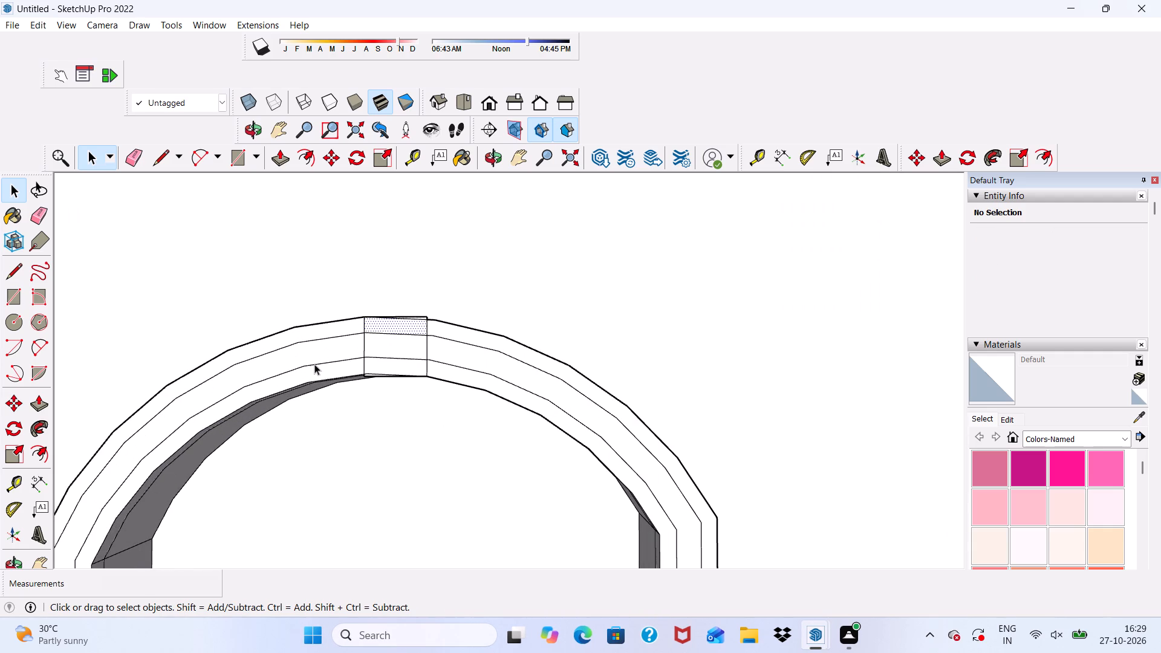
{"action": "left_click", "coordinate": [312, 360]}
{"action": "key", "text": "Delete"}
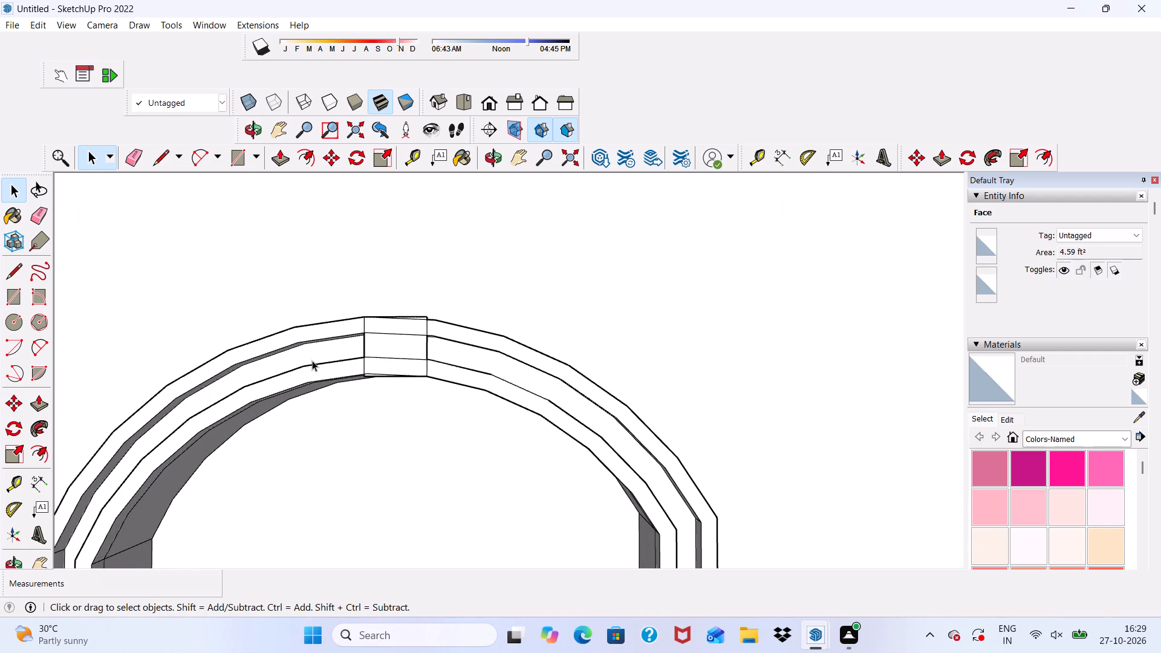
Push/Pull the three keystone faces forward into one flush block, projecting 1 3/8" from the window frame.
{"action": "left_click", "coordinate": [282, 160]}
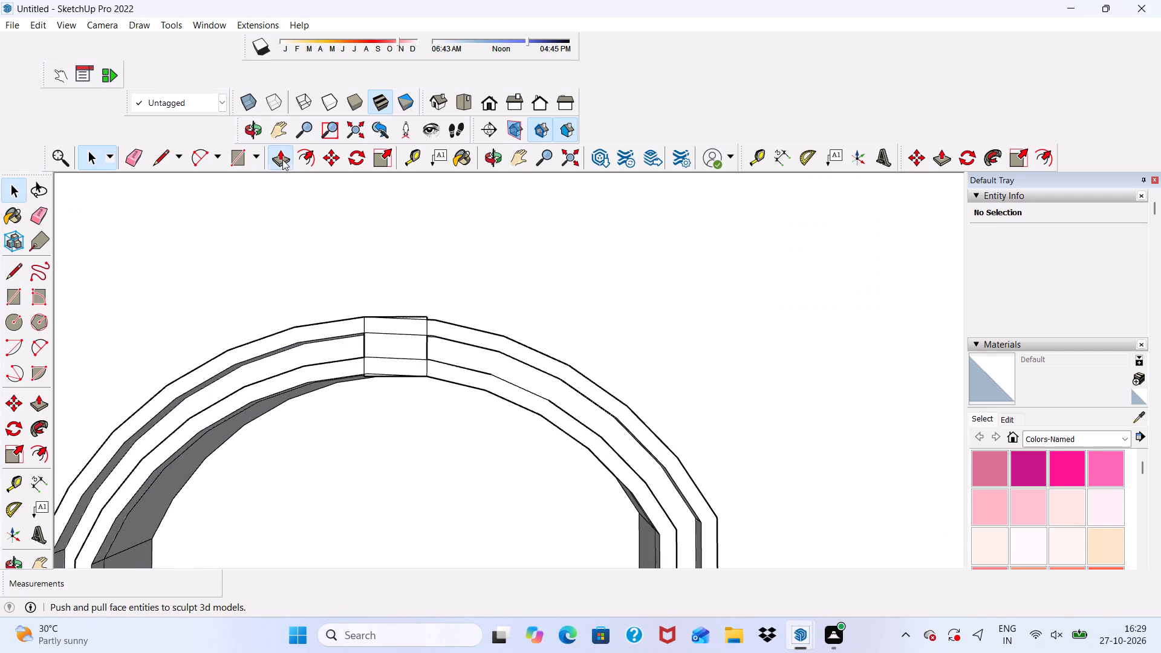
{"action": "scroll", "coordinate": [496, 301], "scroll_direction": "up", "scroll_amount": 3}
{"action": "left_click", "coordinate": [379, 326]}
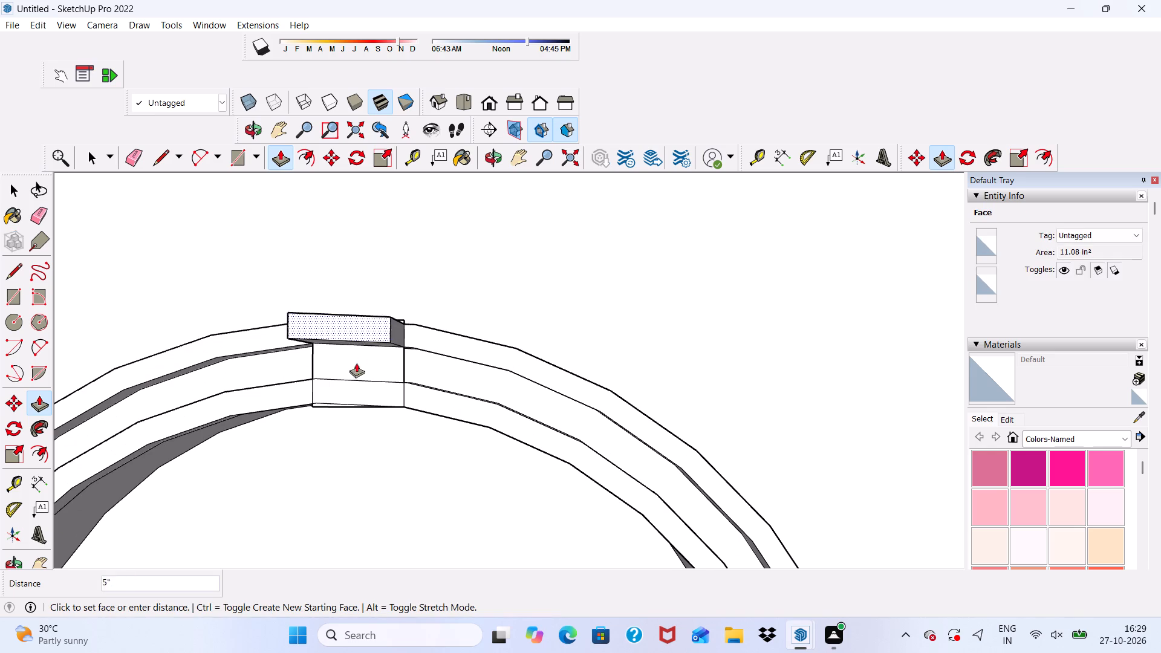
{"action": "left_click", "coordinate": [369, 352]}
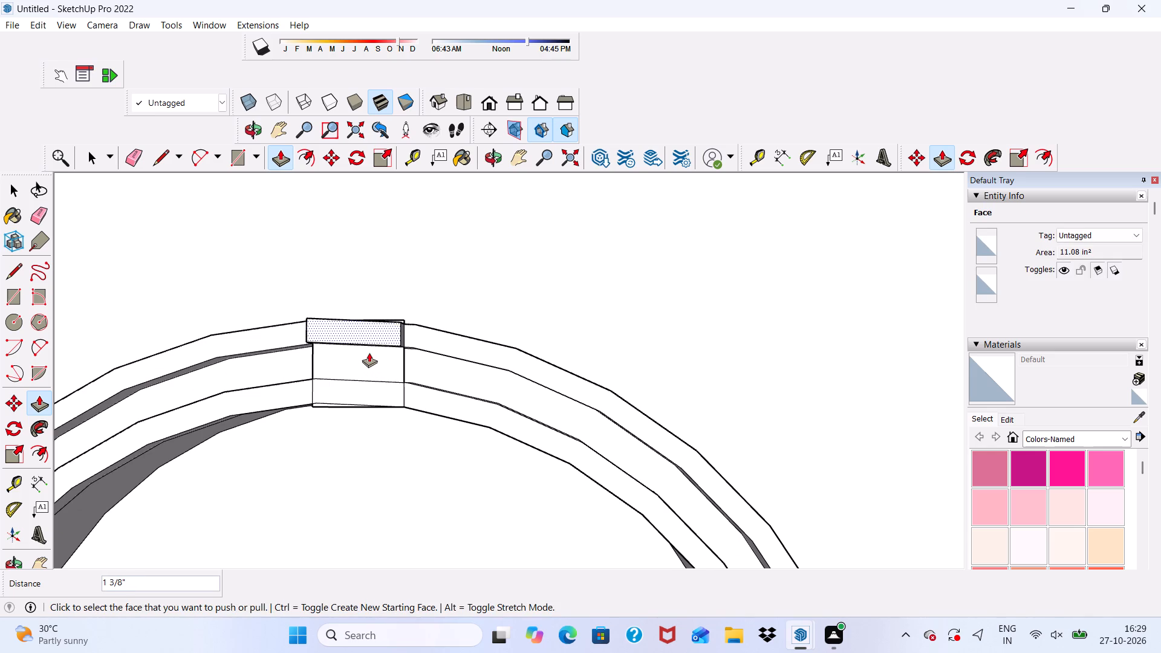
{"action": "middle_click_drag", "start_coordinate": [369, 352], "coordinate": [434, 238]}
{"action": "scroll", "coordinate": [382, 345], "scroll_direction": "up", "scroll_amount": 3}
{"action": "left_click", "coordinate": [373, 334]}
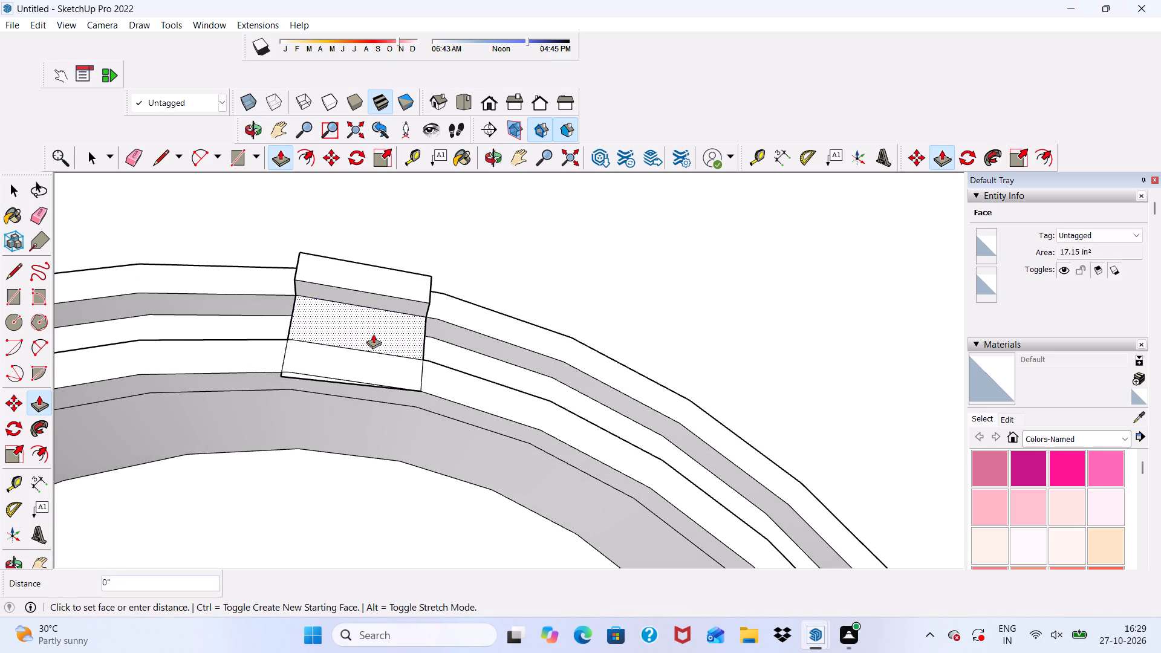
{"action": "left_click", "coordinate": [377, 278]}
{"action": "left_click", "coordinate": [351, 343]}
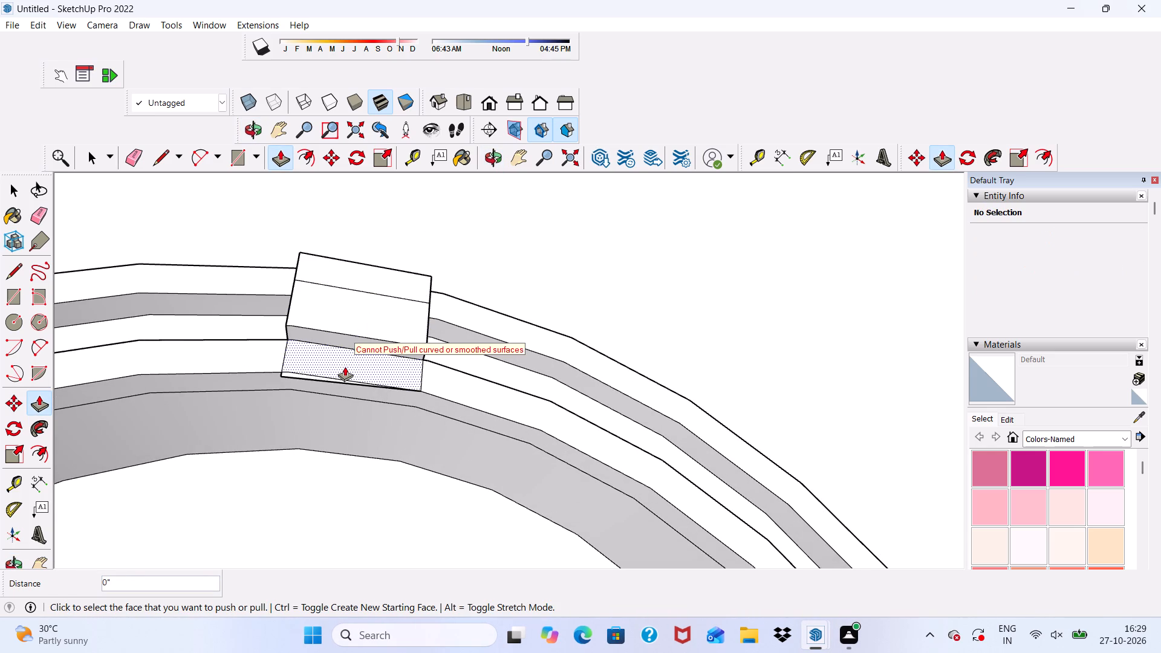
{"action": "left_click", "coordinate": [342, 366]}
{"action": "scroll", "coordinate": [351, 322], "scroll_direction": "down", "scroll_amount": 2}
{"action": "middle_click_drag", "start_coordinate": [386, 328], "coordinate": [317, 449]}
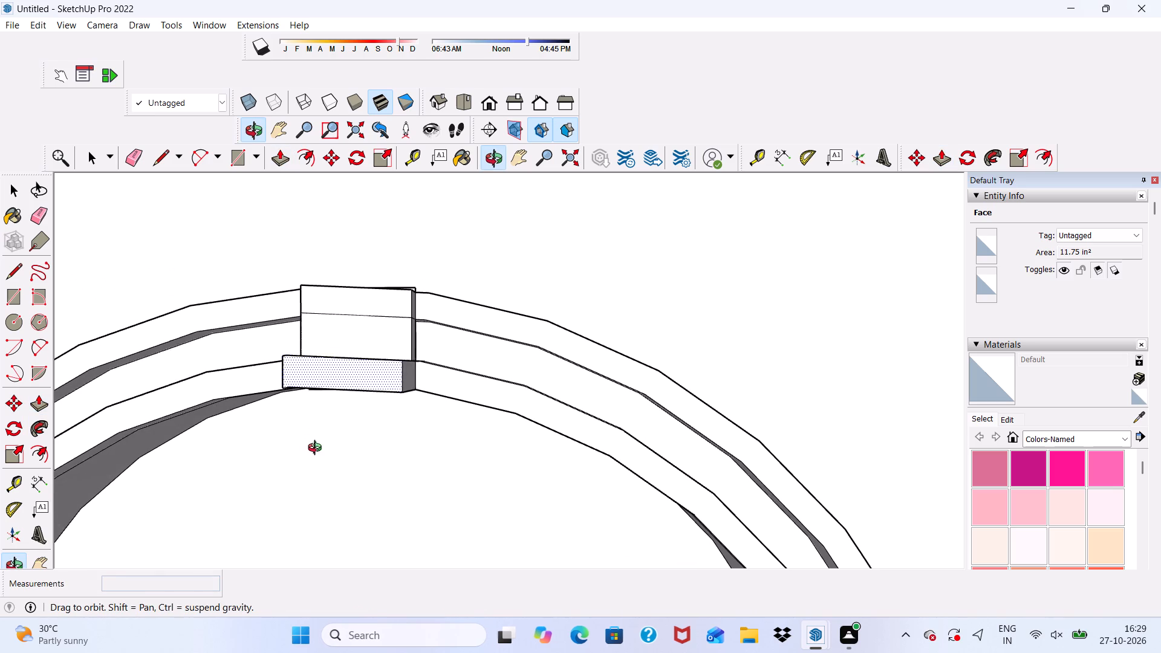
{"action": "middle_click_drag", "start_coordinate": [317, 449], "coordinate": [317, 450]}
{"action": "scroll", "coordinate": [369, 363], "scroll_direction": "up", "scroll_amount": 4}
{"action": "left_click", "coordinate": [368, 350]}
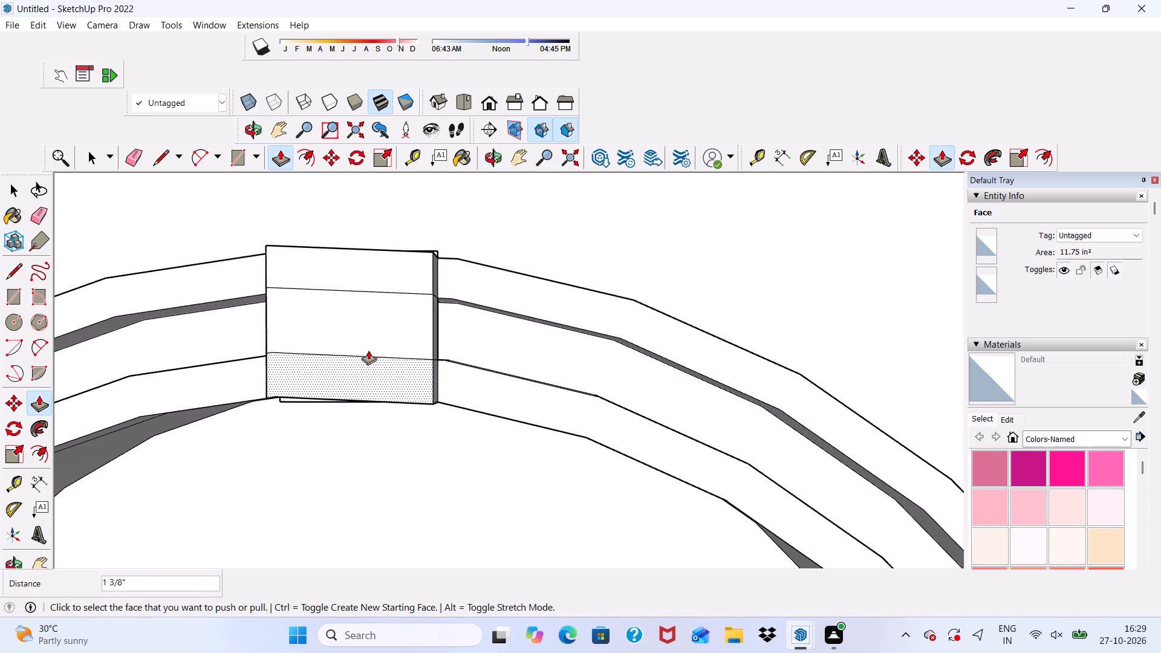
Erase the two dividing lines across the front face of the keystone block.
{"action": "scroll", "coordinate": [358, 361], "scroll_direction": "down", "scroll_amount": 2}
{"action": "middle_click_drag", "start_coordinate": [358, 361], "coordinate": [587, 377]}
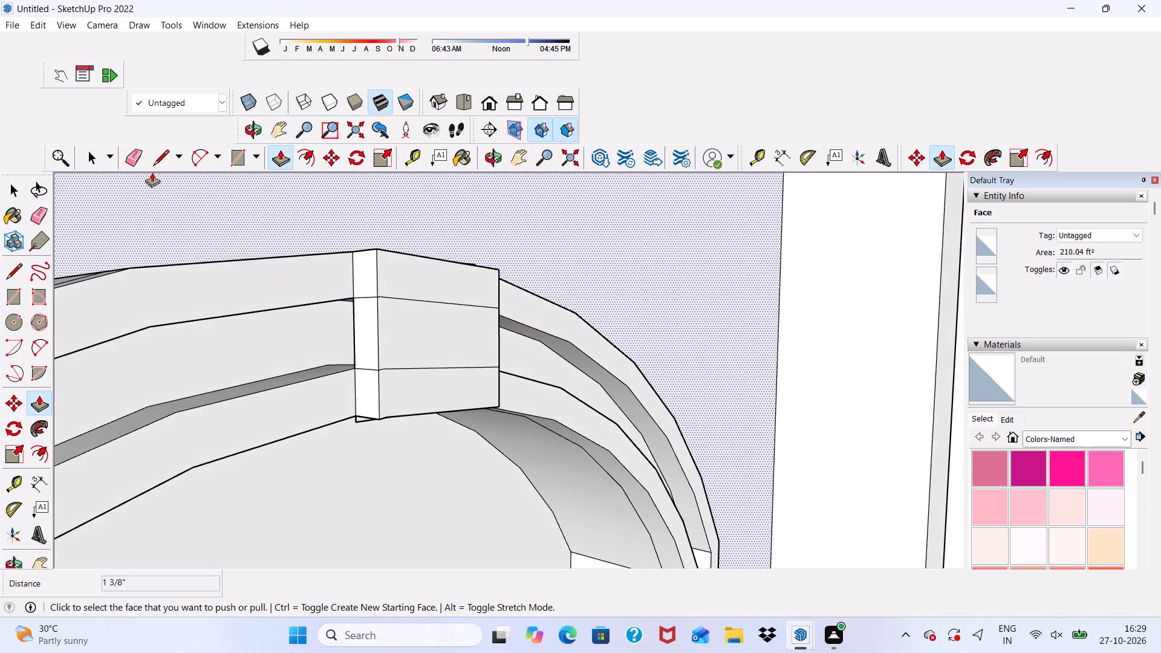
{"action": "left_click", "coordinate": [136, 161]}
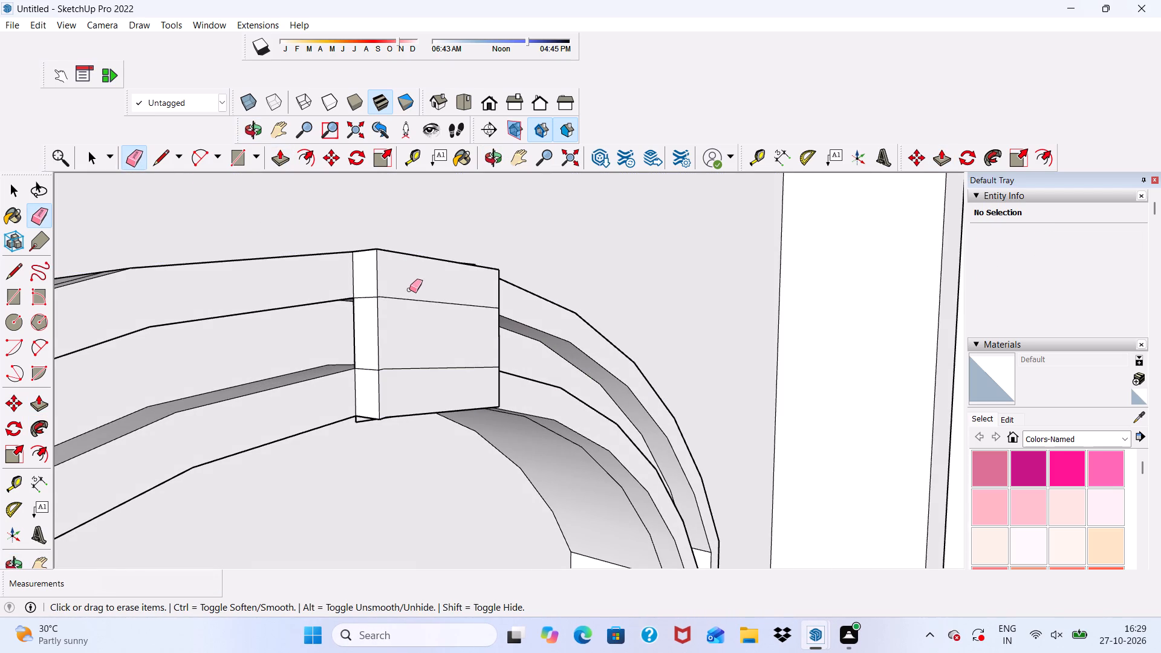
{"action": "left_click_drag", "start_coordinate": [409, 290], "coordinate": [420, 319]}
{"action": "left_click_drag", "start_coordinate": [426, 357], "coordinate": [424, 378]}
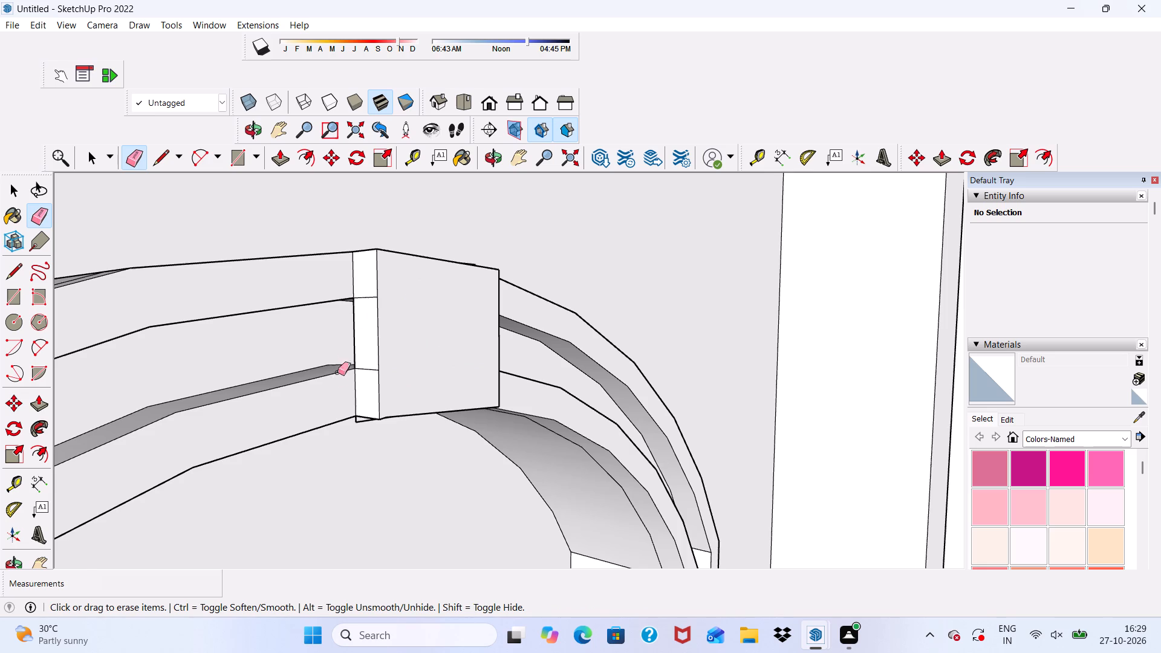
Erase the two dividing lines across the keystone's left side face.
{"action": "scroll", "coordinate": [351, 320], "scroll_direction": "up", "scroll_amount": 4}
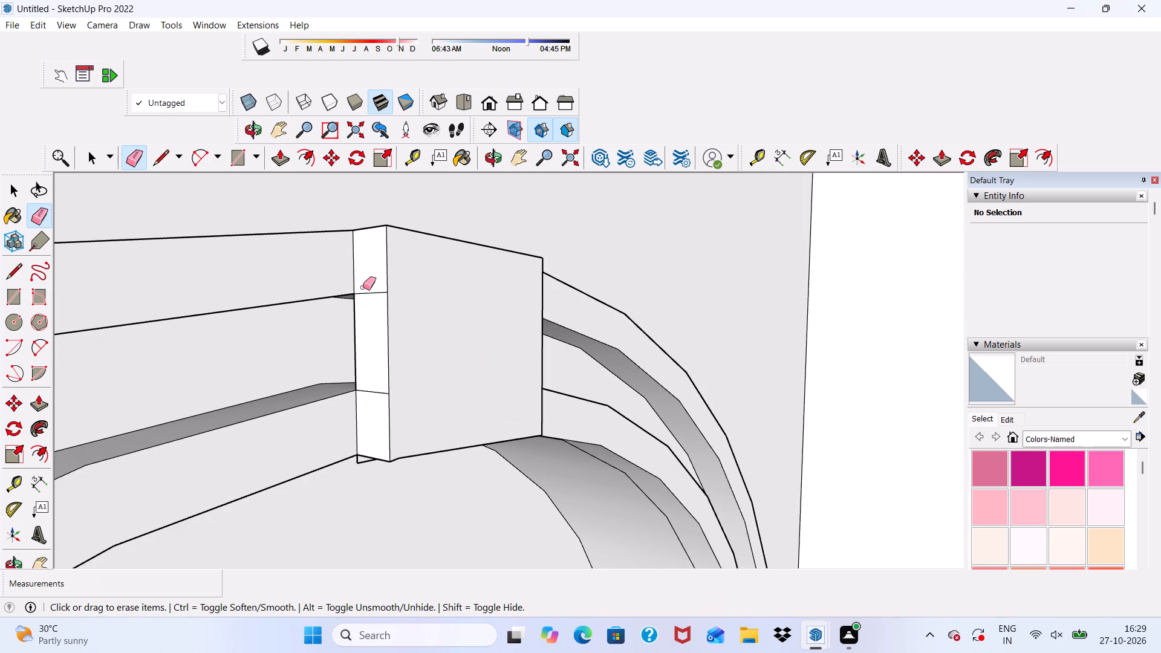
{"action": "scroll", "coordinate": [372, 316], "scroll_direction": "up", "scroll_amount": 4}
{"action": "left_click_drag", "start_coordinate": [379, 269], "coordinate": [379, 296]}
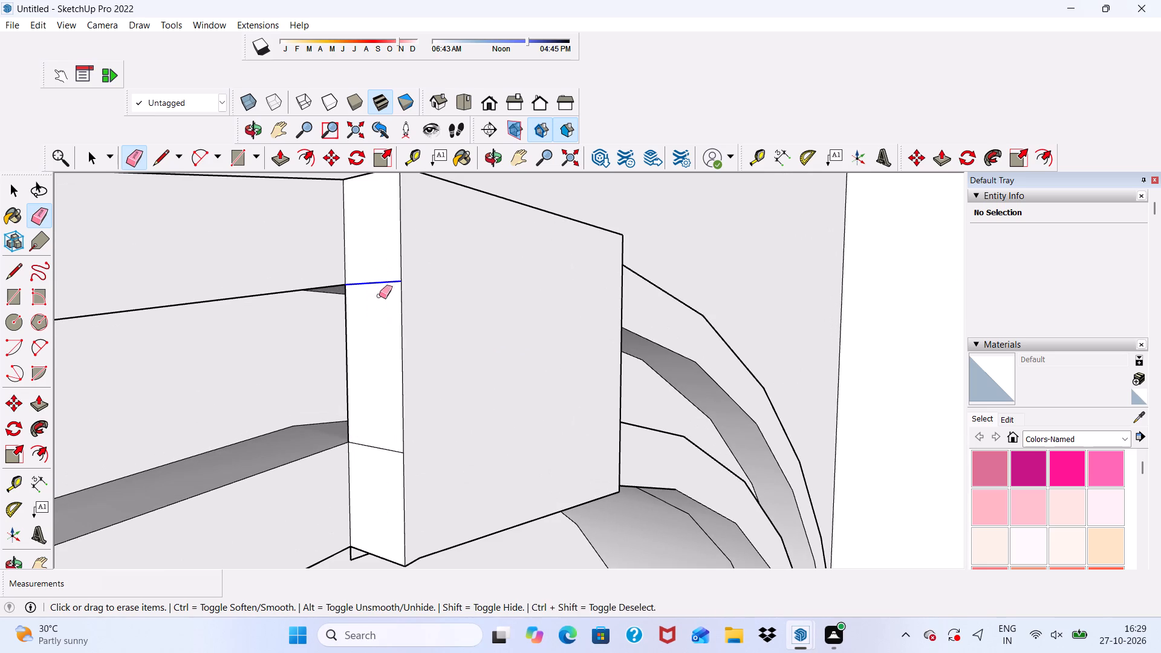
{"action": "left_click_drag", "start_coordinate": [379, 296], "coordinate": [379, 311]}
{"action": "left_click_drag", "start_coordinate": [386, 419], "coordinate": [389, 469]}
Erase the two dividing lines across the keystone's right side face.
{"action": "scroll", "coordinate": [331, 342], "scroll_direction": "down", "scroll_amount": 8}
{"action": "middle_click_drag", "start_coordinate": [637, 394], "coordinate": [443, 423]}
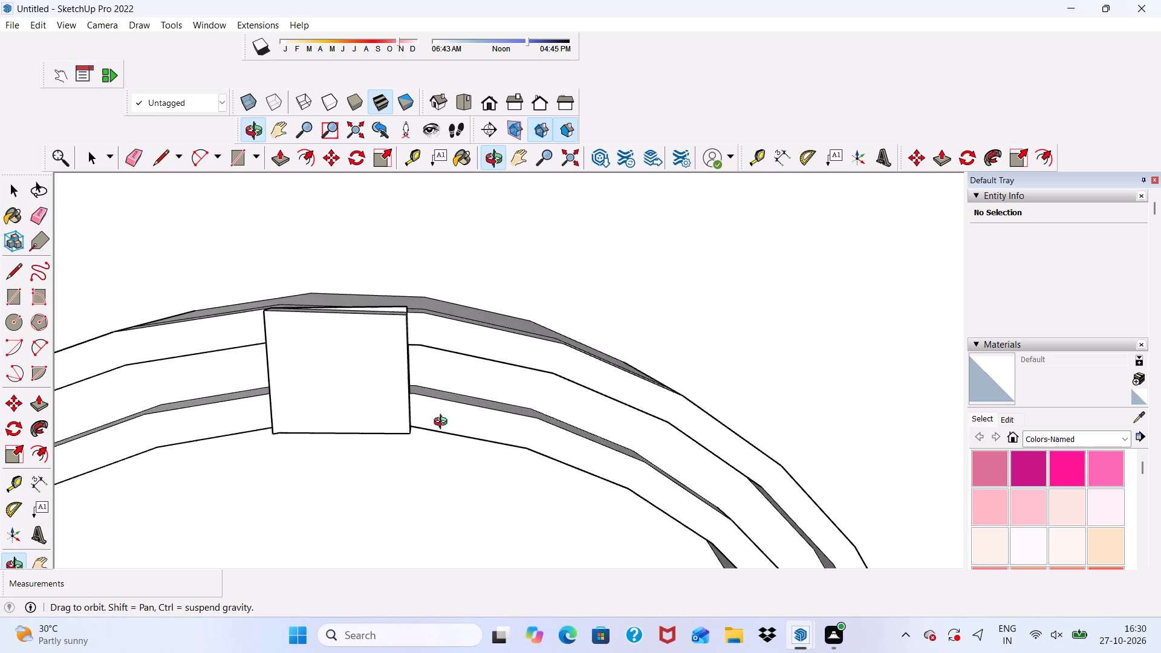
{"action": "middle_click_drag", "start_coordinate": [443, 423], "coordinate": [417, 422]}
{"action": "middle_click_drag", "start_coordinate": [403, 385], "coordinate": [222, 411]}
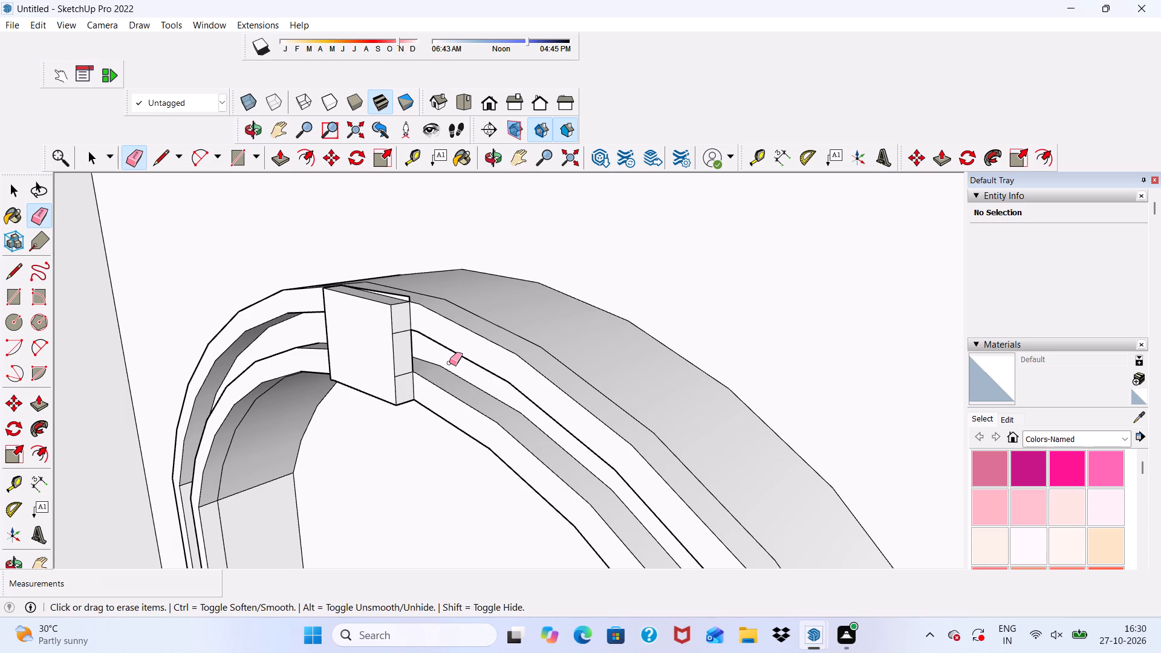
{"action": "scroll", "coordinate": [425, 358], "scroll_direction": "up", "scroll_amount": 11}
{"action": "scroll", "coordinate": [415, 322], "scroll_direction": "down", "scroll_amount": 1}
{"action": "scroll", "coordinate": [386, 319], "scroll_direction": "up", "scroll_amount": 4}
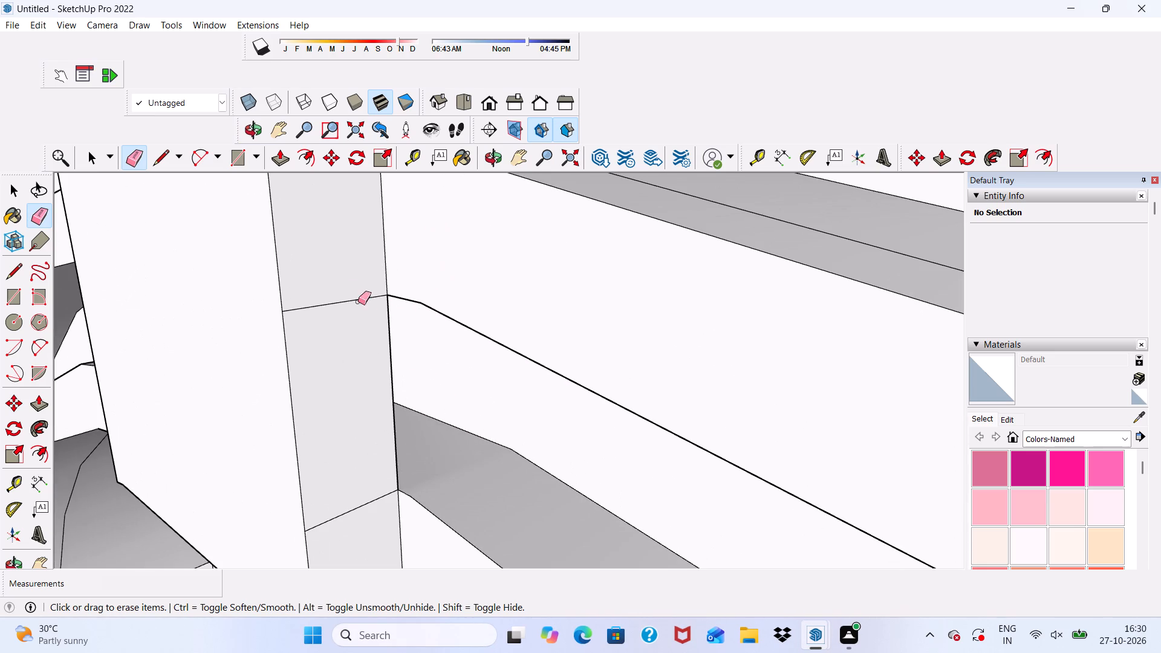
{"action": "left_click_drag", "start_coordinate": [347, 294], "coordinate": [346, 335]}
{"action": "left_click_drag", "start_coordinate": [367, 473], "coordinate": [367, 505]}
{"action": "scroll", "coordinate": [356, 278], "scroll_direction": "down", "scroll_amount": 7}
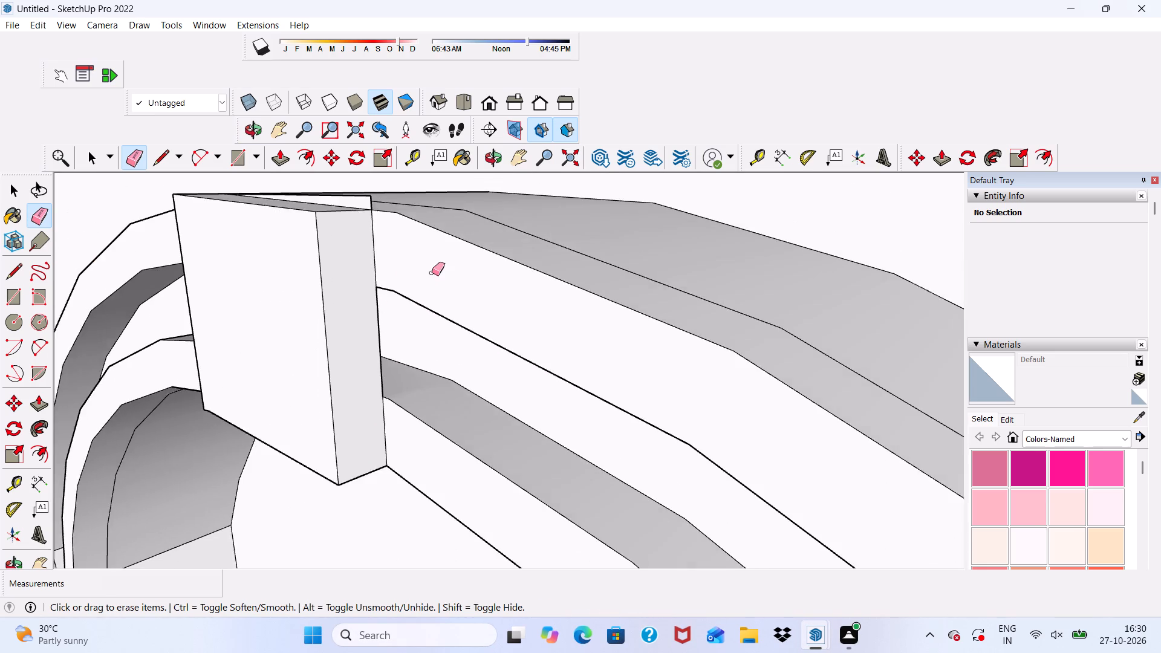
Erase the leftover sliver edges under the keystone where it meets the inner arch surface.
{"action": "scroll", "coordinate": [432, 273], "scroll_direction": "down", "scroll_amount": 6}
{"action": "middle_click_drag", "start_coordinate": [492, 337], "coordinate": [691, 293]}
{"action": "scroll", "coordinate": [691, 293], "scroll_direction": "up", "scroll_amount": 1}
{"action": "scroll", "coordinate": [484, 336], "scroll_direction": "down", "scroll_amount": 6}
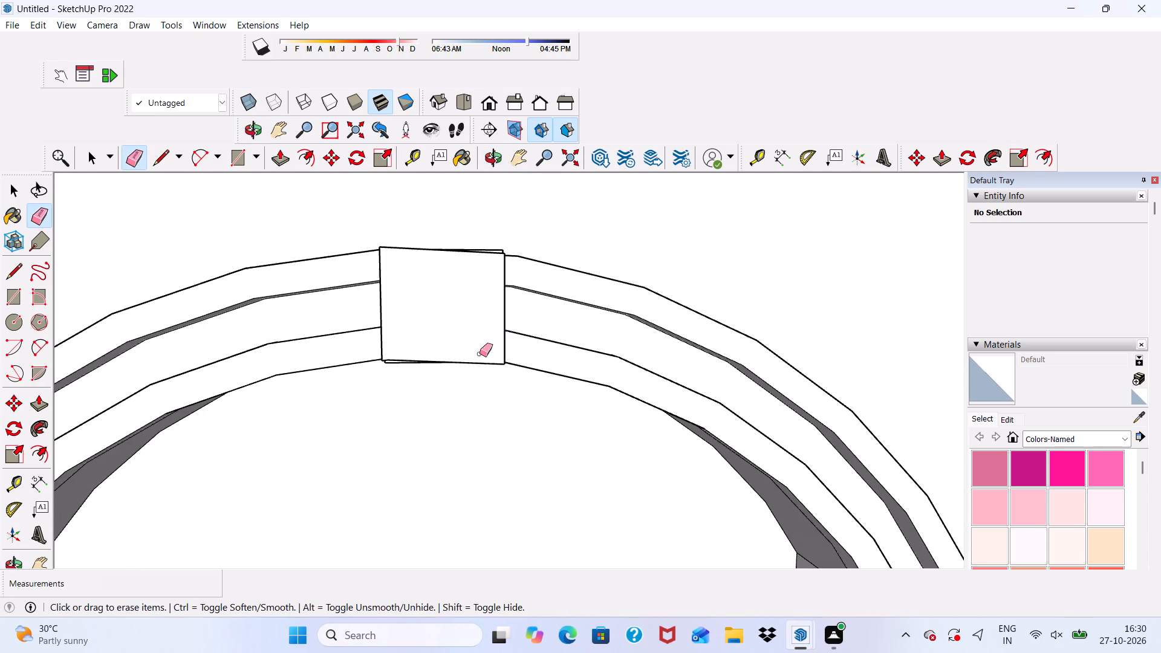
{"action": "middle_click_drag", "start_coordinate": [470, 390], "coordinate": [499, 232]}
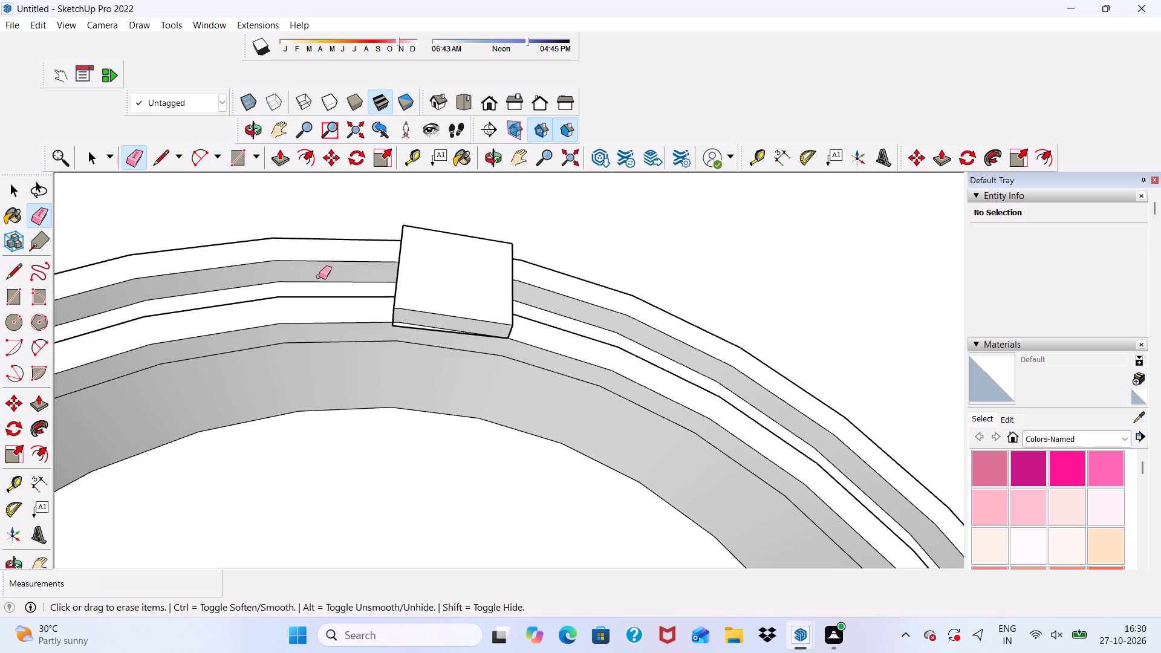
{"action": "scroll", "coordinate": [353, 309], "scroll_direction": "up", "scroll_amount": 5}
{"action": "scroll", "coordinate": [486, 320], "scroll_direction": "up", "scroll_amount": 15}
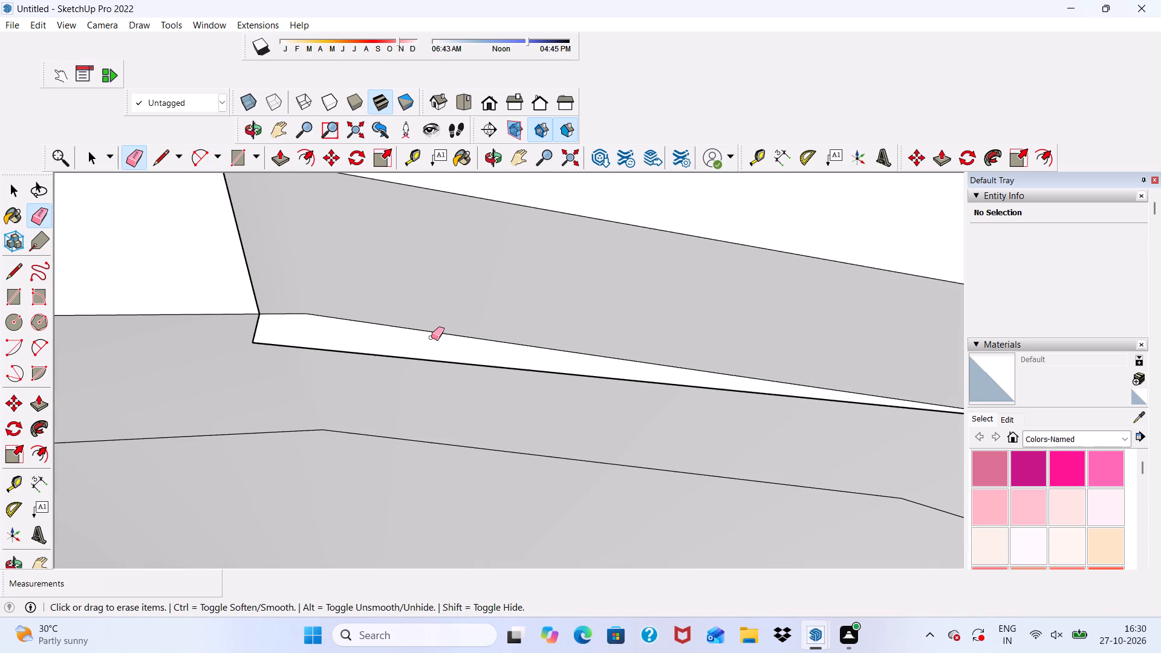
{"action": "left_click", "coordinate": [421, 360]}
{"action": "left_click_drag", "start_coordinate": [250, 331], "coordinate": [253, 331]}
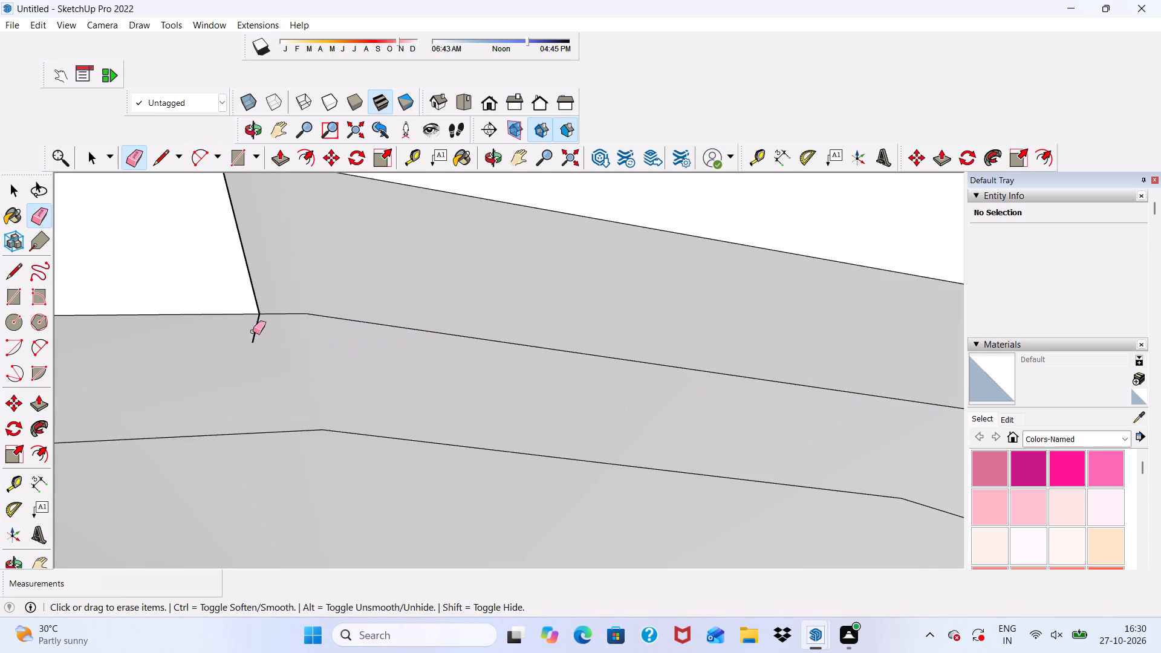
{"action": "left_click_drag", "start_coordinate": [253, 331], "coordinate": [262, 343]}
Erase the leftover sliver edges above the keystone where it meets the outer arch surface.
{"action": "scroll", "coordinate": [223, 332], "scroll_direction": "down", "scroll_amount": 6}
{"action": "scroll", "coordinate": [262, 289], "scroll_direction": "down", "scroll_amount": 6}
{"action": "scroll", "coordinate": [389, 273], "scroll_direction": "down", "scroll_amount": 4}
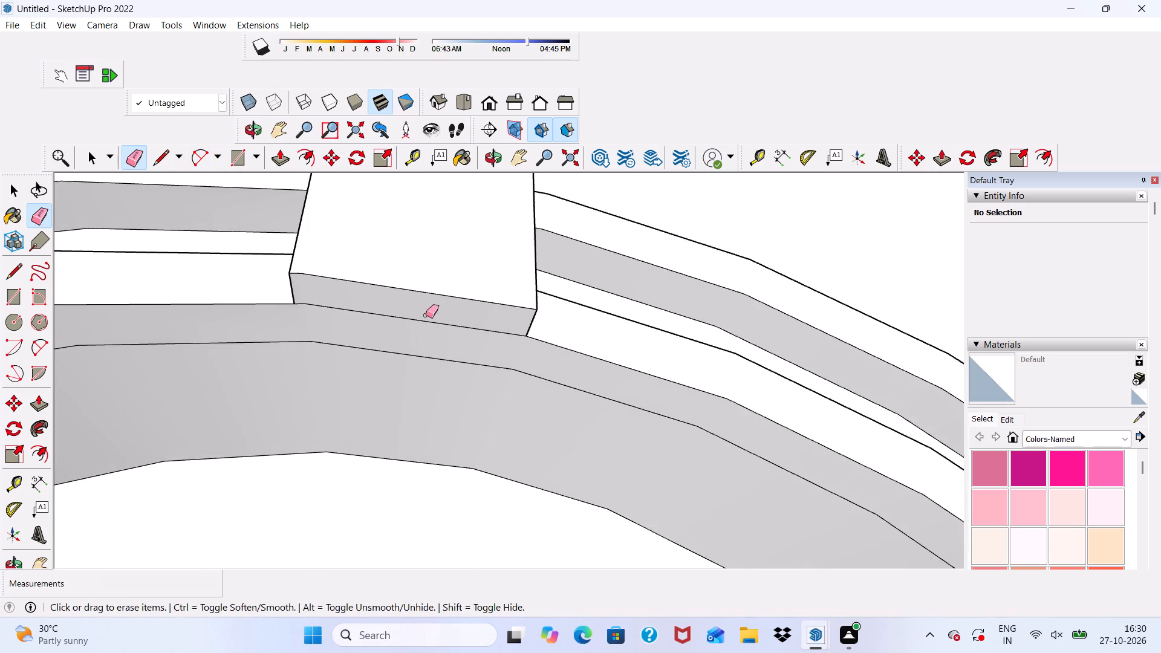
{"action": "scroll", "coordinate": [427, 305], "scroll_direction": "down", "scroll_amount": 7}
{"action": "middle_click_drag", "start_coordinate": [429, 330], "coordinate": [319, 571]}
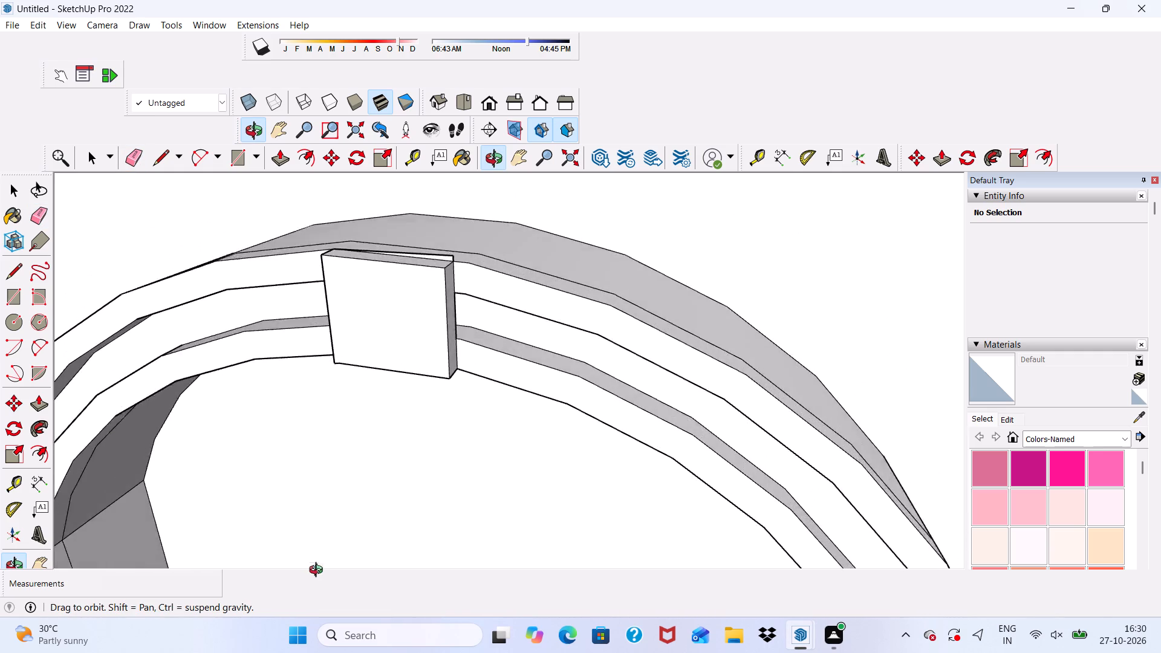
{"action": "middle_click_drag", "start_coordinate": [319, 571], "coordinate": [301, 600]}
{"action": "scroll", "coordinate": [420, 354], "scroll_direction": "up", "scroll_amount": 5}
{"action": "scroll", "coordinate": [424, 317], "scroll_direction": "down", "scroll_amount": 5}
{"action": "scroll", "coordinate": [429, 279], "scroll_direction": "up", "scroll_amount": 3}
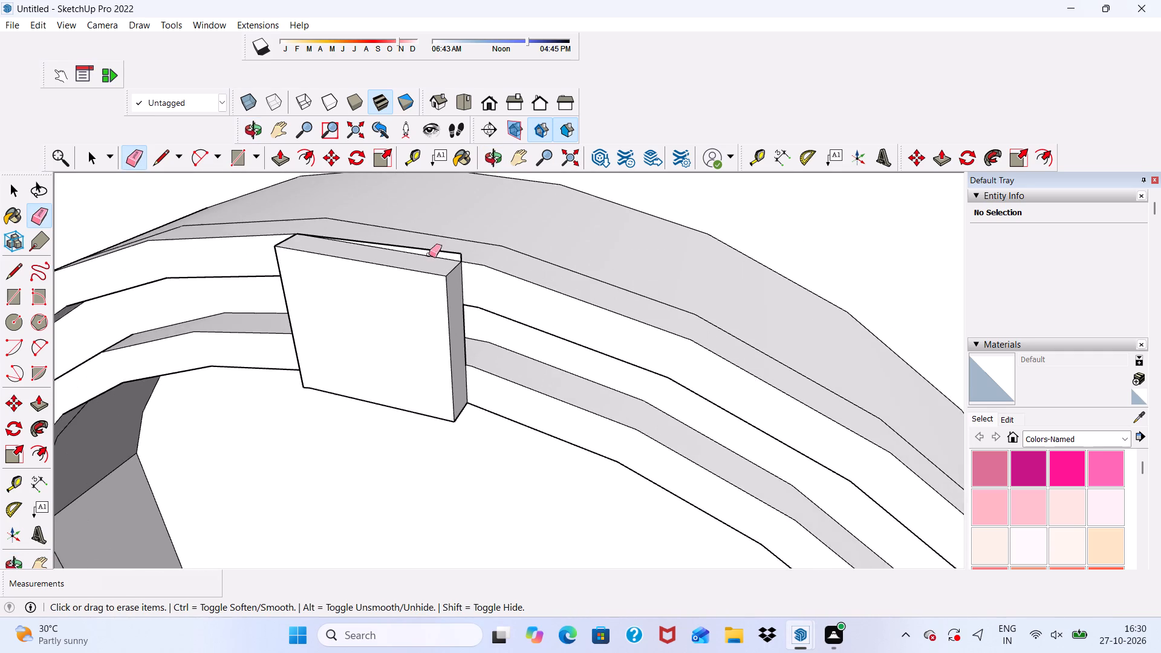
{"action": "scroll", "coordinate": [434, 238], "scroll_direction": "up", "scroll_amount": 20}
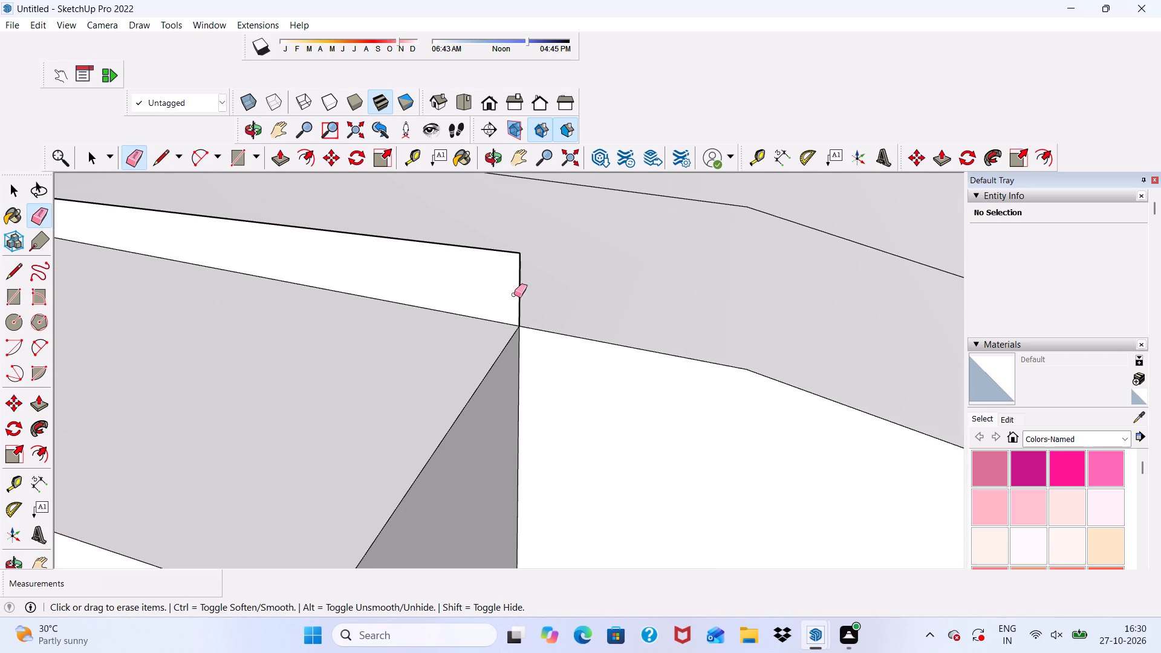
{"action": "left_click", "coordinate": [518, 292]}
{"action": "left_click", "coordinate": [523, 288]}
{"action": "left_click", "coordinate": [521, 290]}
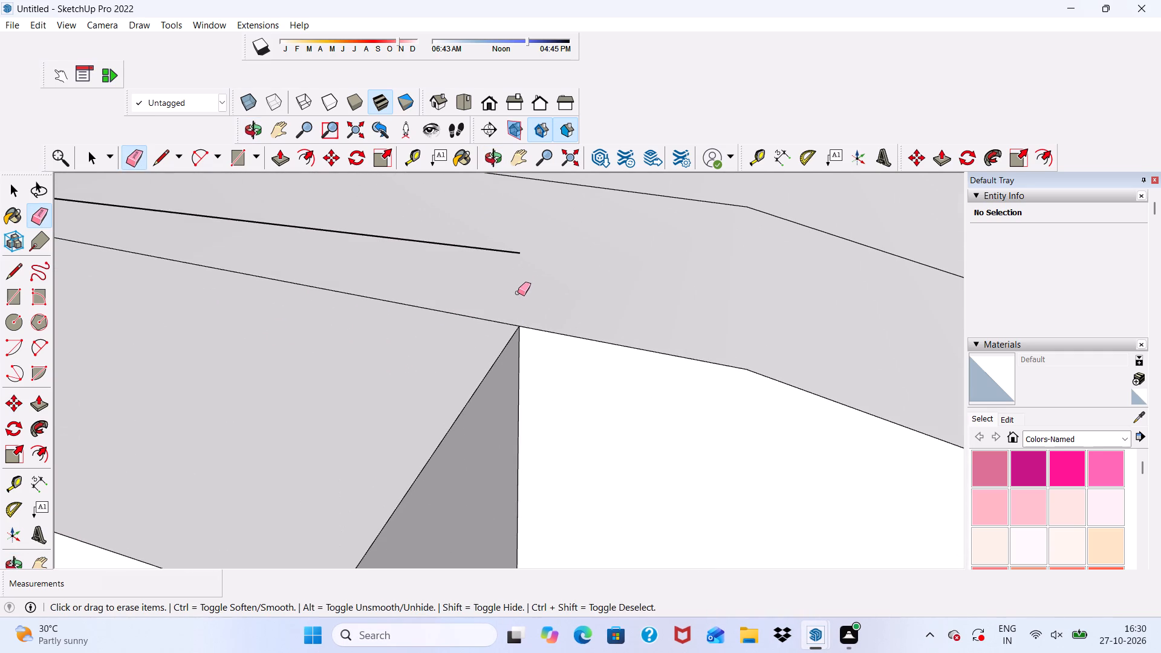
{"action": "left_click", "coordinate": [489, 253]}
Examine the cleaned keystone block and the complete arched window frame.
{"action": "scroll", "coordinate": [489, 250], "scroll_direction": "down", "scroll_amount": 14}
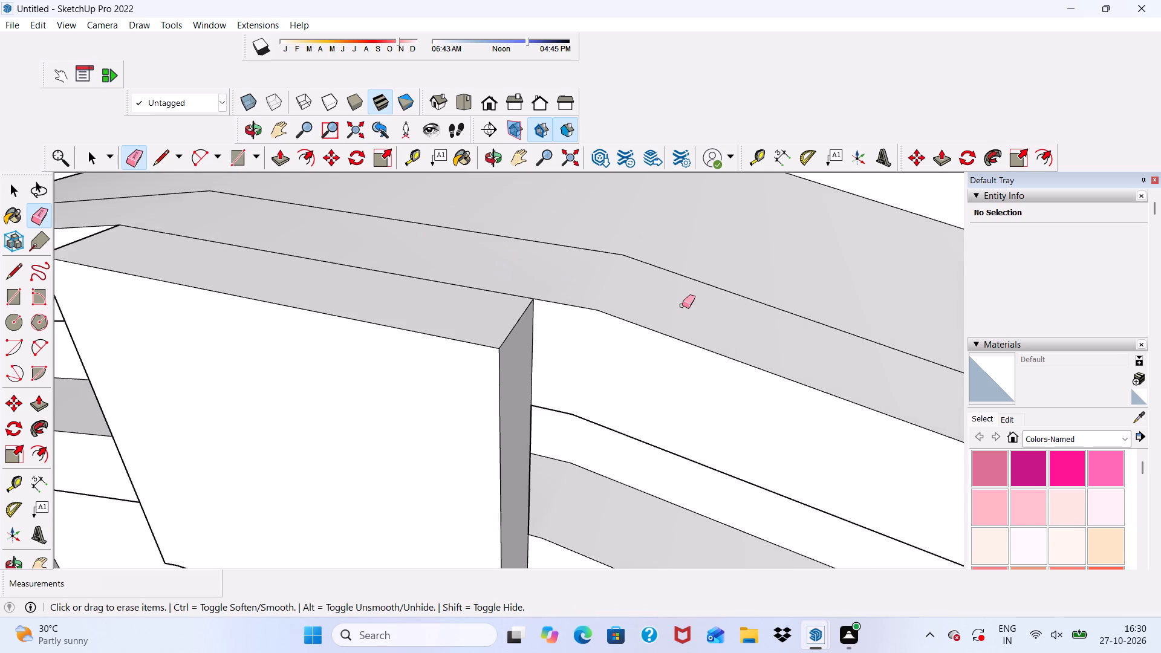
{"action": "scroll", "coordinate": [682, 305], "scroll_direction": "down", "scroll_amount": 4}
{"action": "scroll", "coordinate": [339, 343], "scroll_direction": "up", "scroll_amount": 4}
{"action": "scroll", "coordinate": [337, 338], "scroll_direction": "down", "scroll_amount": 1}
{"action": "middle_click_drag", "start_coordinate": [337, 338], "coordinate": [361, 237]}
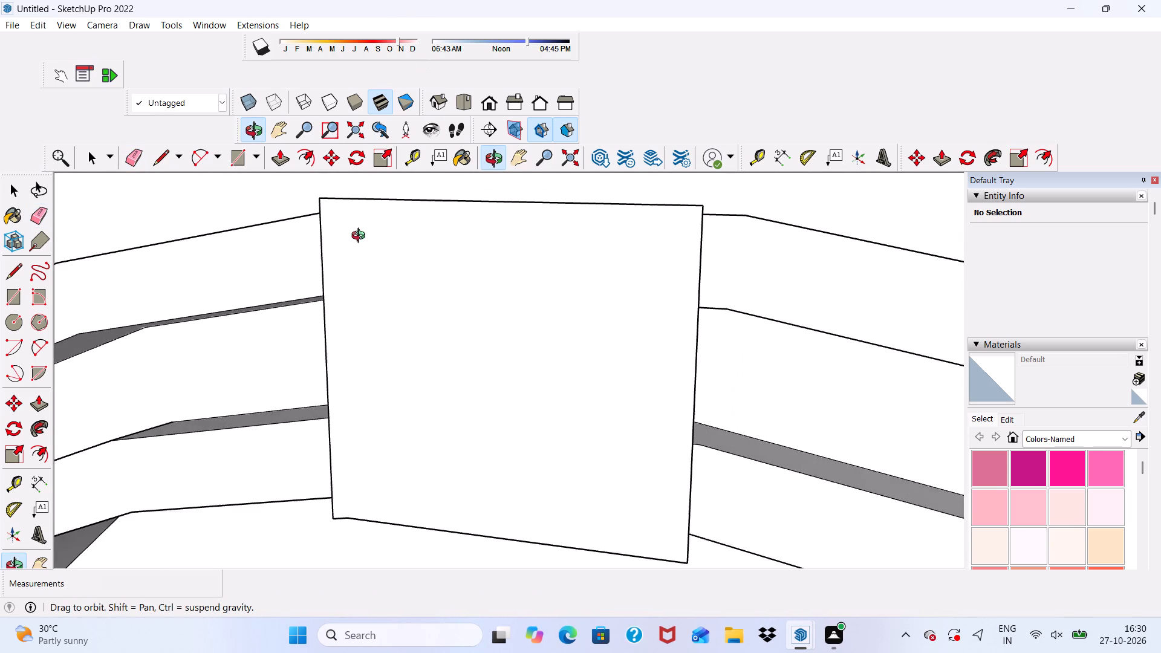
{"action": "middle_click_drag", "start_coordinate": [361, 237], "coordinate": [380, 213]}
{"action": "scroll", "coordinate": [429, 228], "scroll_direction": "down", "scroll_amount": 11}
{"action": "key", "text": "space"}
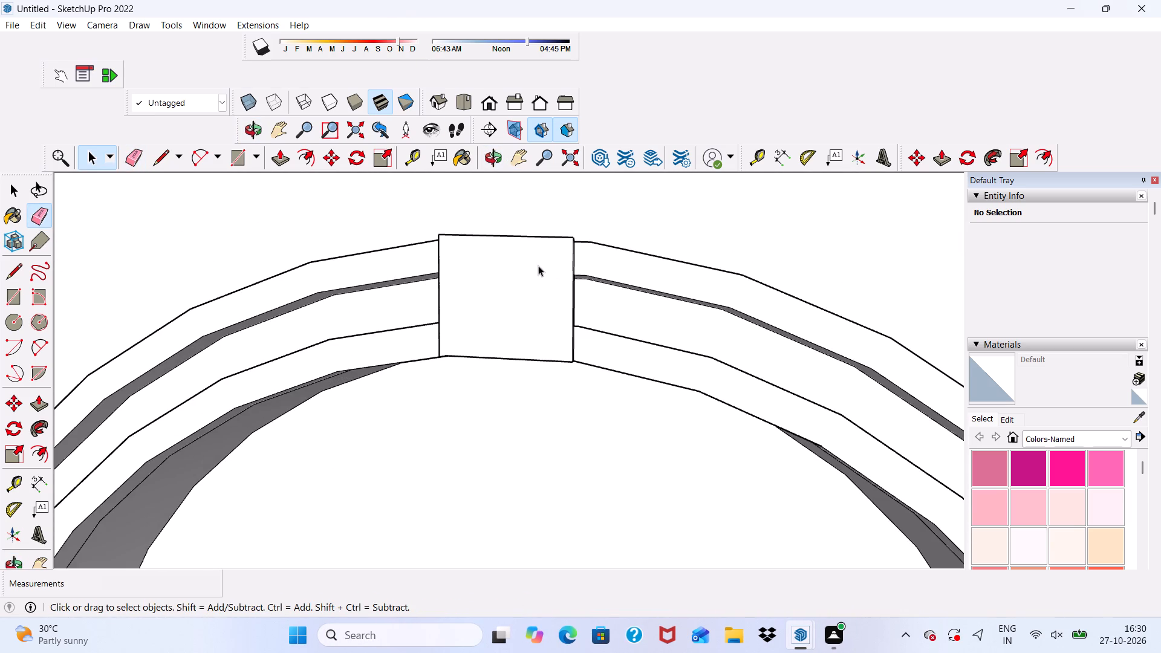
{"action": "scroll", "coordinate": [529, 264], "scroll_direction": "down", "scroll_amount": 17}
{"action": "middle_click_drag", "start_coordinate": [495, 300], "coordinate": [536, 262]}
{"action": "scroll", "coordinate": [536, 262], "scroll_direction": "down", "scroll_amount": 1}
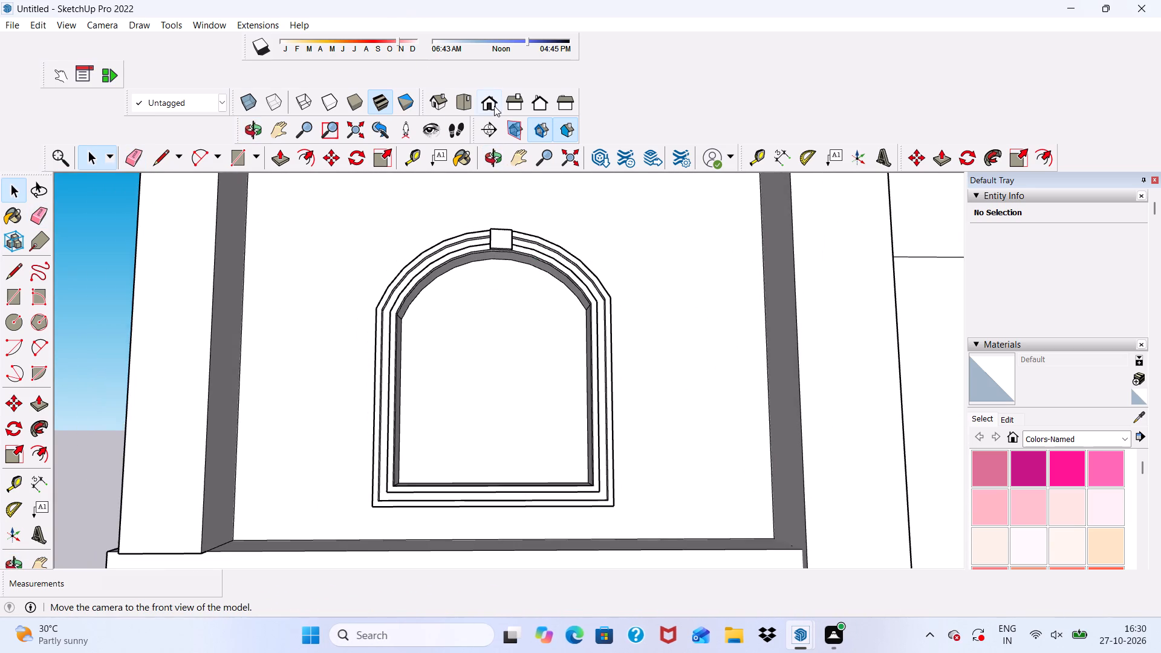
Examine the window's placement on the whole facade from the front view and slightly orbited angles.
{"action": "left_click", "coordinate": [494, 106]}
{"action": "scroll", "coordinate": [299, 349], "scroll_direction": "down", "scroll_amount": 4}
{"action": "scroll", "coordinate": [525, 329], "scroll_direction": "down", "scroll_amount": 5}
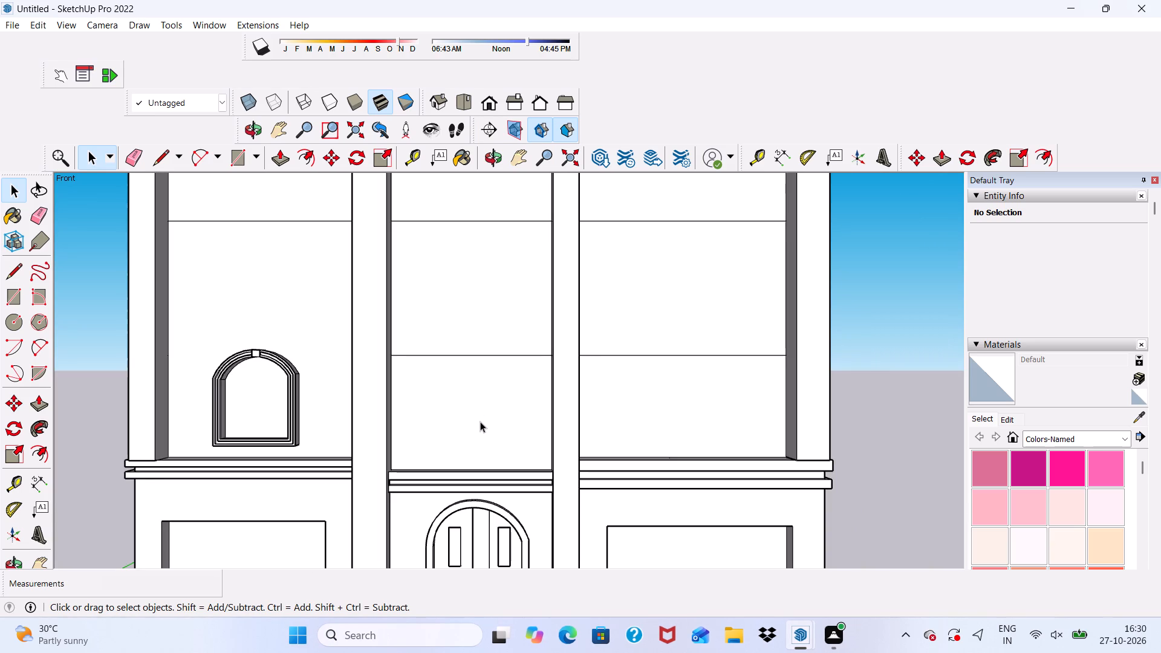
{"action": "scroll", "coordinate": [466, 461], "scroll_direction": "down", "scroll_amount": 5}
{"action": "scroll", "coordinate": [279, 420], "scroll_direction": "up", "scroll_amount": 5}
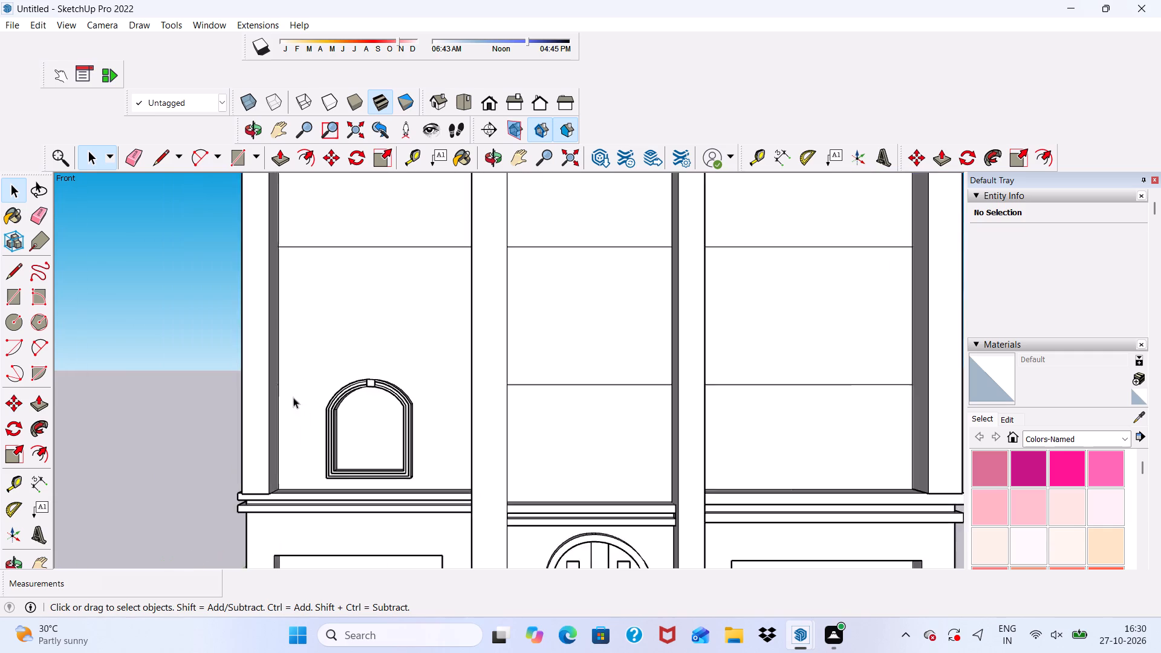
{"action": "scroll", "coordinate": [293, 397], "scroll_direction": "up", "scroll_amount": 5}
{"action": "scroll", "coordinate": [396, 439], "scroll_direction": "down", "scroll_amount": 5}
{"action": "scroll", "coordinate": [374, 313], "scroll_direction": "up", "scroll_amount": 6}
{"action": "scroll", "coordinate": [335, 239], "scroll_direction": "down", "scroll_amount": 5}
{"action": "scroll", "coordinate": [377, 377], "scroll_direction": "up", "scroll_amount": 1}
{"action": "middle_click_drag", "start_coordinate": [377, 377], "coordinate": [383, 452]}
{"action": "scroll", "coordinate": [383, 452], "scroll_direction": "up", "scroll_amount": 1}
{"action": "scroll", "coordinate": [363, 286], "scroll_direction": "down", "scroll_amount": 9}
{"action": "middle_click", "coordinate": [382, 448]}
{"action": "scroll", "coordinate": [382, 448], "scroll_direction": "up", "scroll_amount": 4}
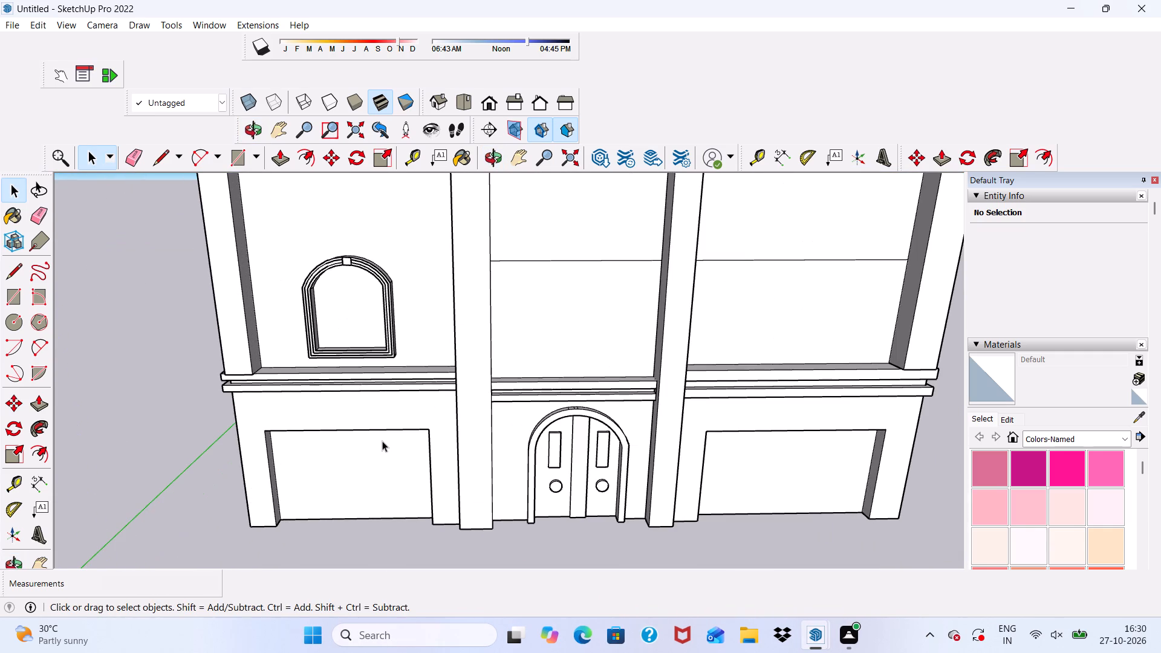
{"action": "middle_click_drag", "start_coordinate": [384, 441], "coordinate": [395, 383]}
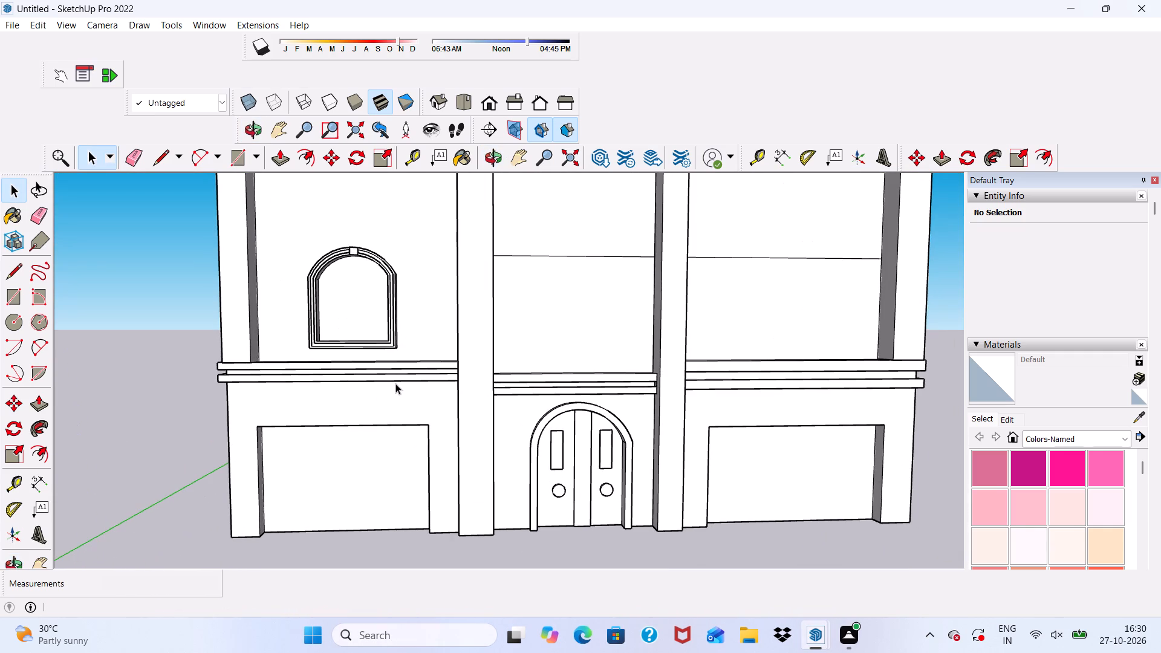
Examine the arched window's stepped frame, side profiles and keystone up close from several angles.
{"action": "scroll", "coordinate": [395, 383], "scroll_direction": "up", "scroll_amount": 5}
{"action": "scroll", "coordinate": [368, 289], "scroll_direction": "up", "scroll_amount": 10}
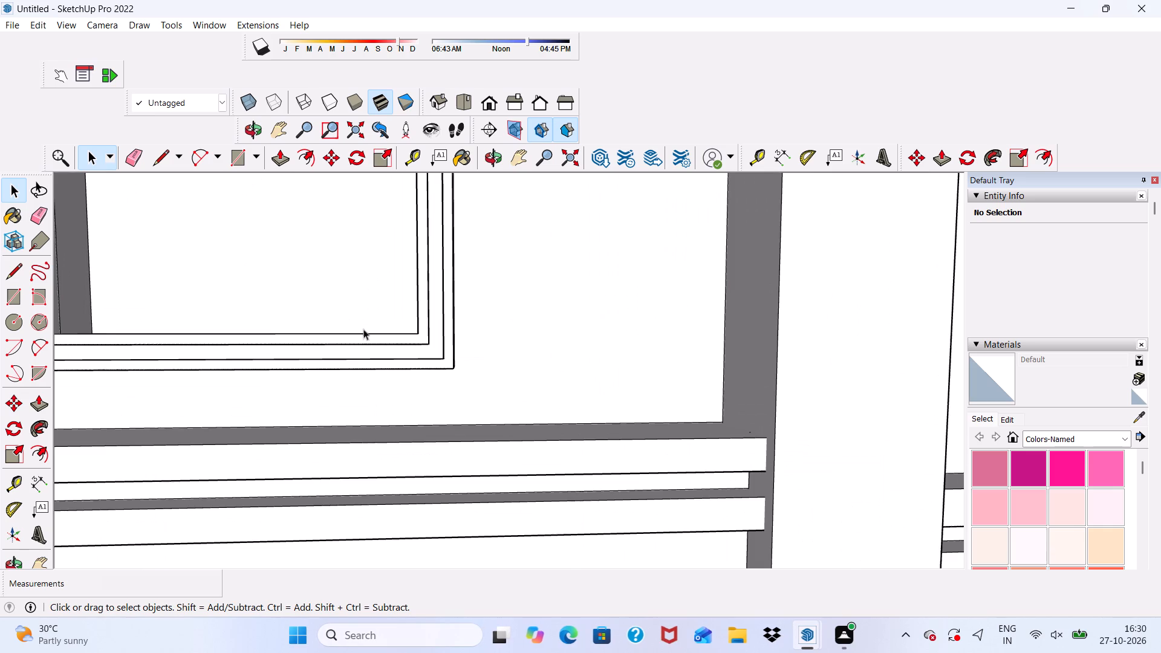
{"action": "scroll", "coordinate": [368, 353], "scroll_direction": "down", "scroll_amount": 11}
{"action": "middle_click_drag", "start_coordinate": [407, 410], "coordinate": [340, 245]}
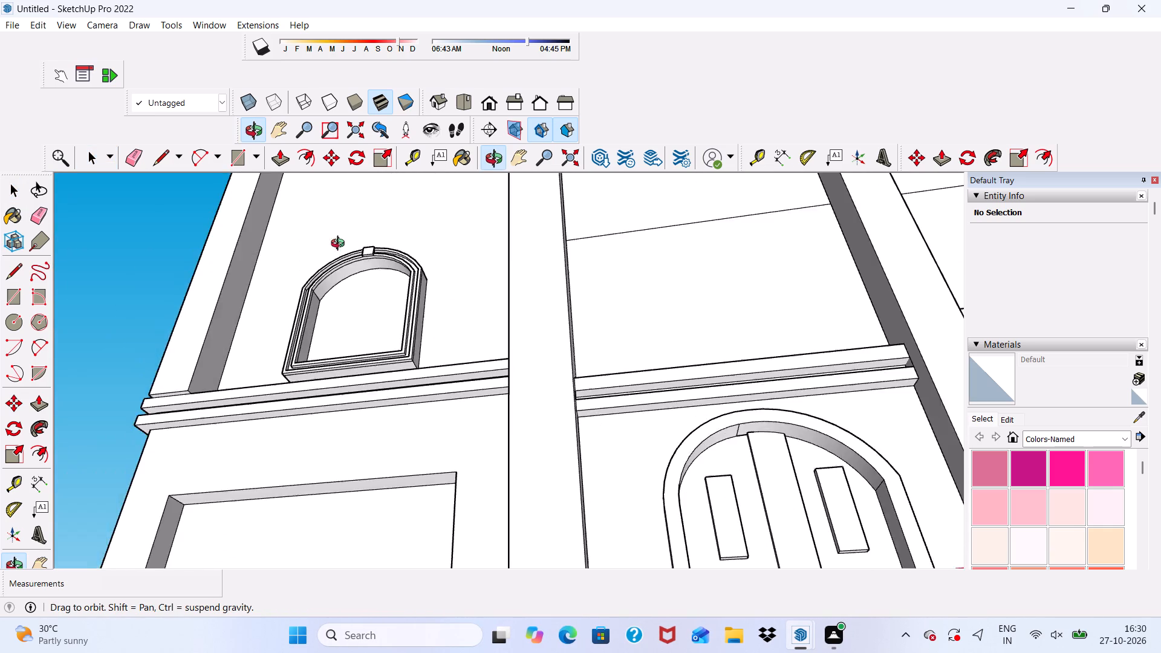
{"action": "middle_click_drag", "start_coordinate": [340, 245], "coordinate": [343, 361]}
{"action": "scroll", "coordinate": [351, 307], "scroll_direction": "up", "scroll_amount": 5}
{"action": "scroll", "coordinate": [412, 211], "scroll_direction": "up", "scroll_amount": 14}
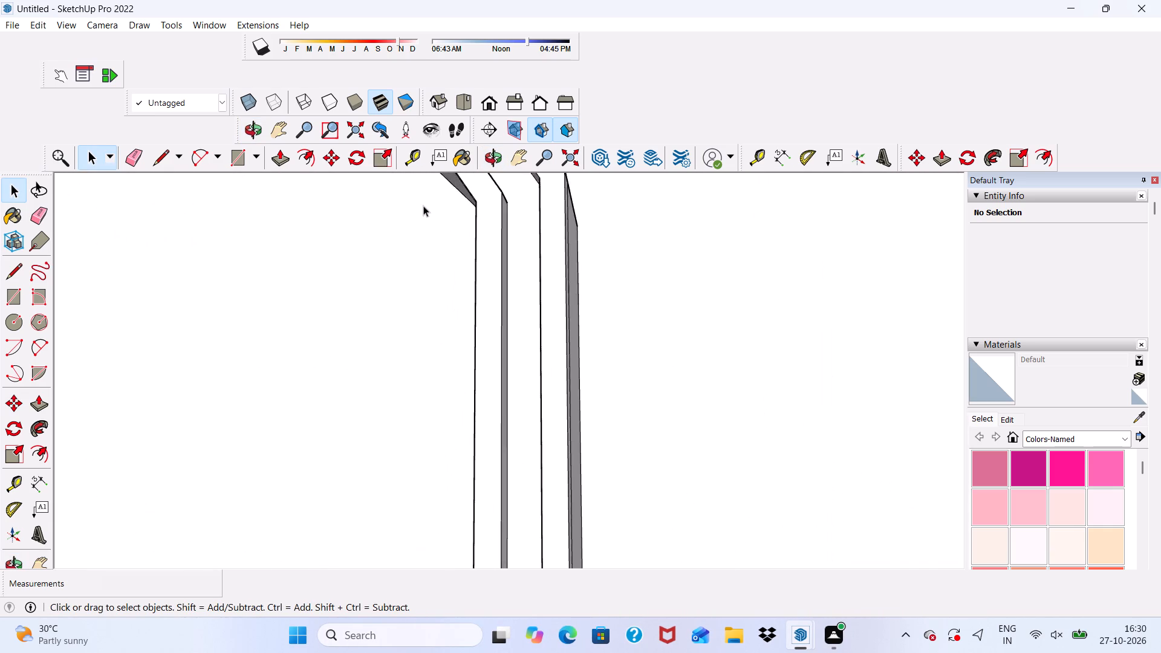
{"action": "middle_click_drag", "start_coordinate": [470, 225], "coordinate": [489, 319]}
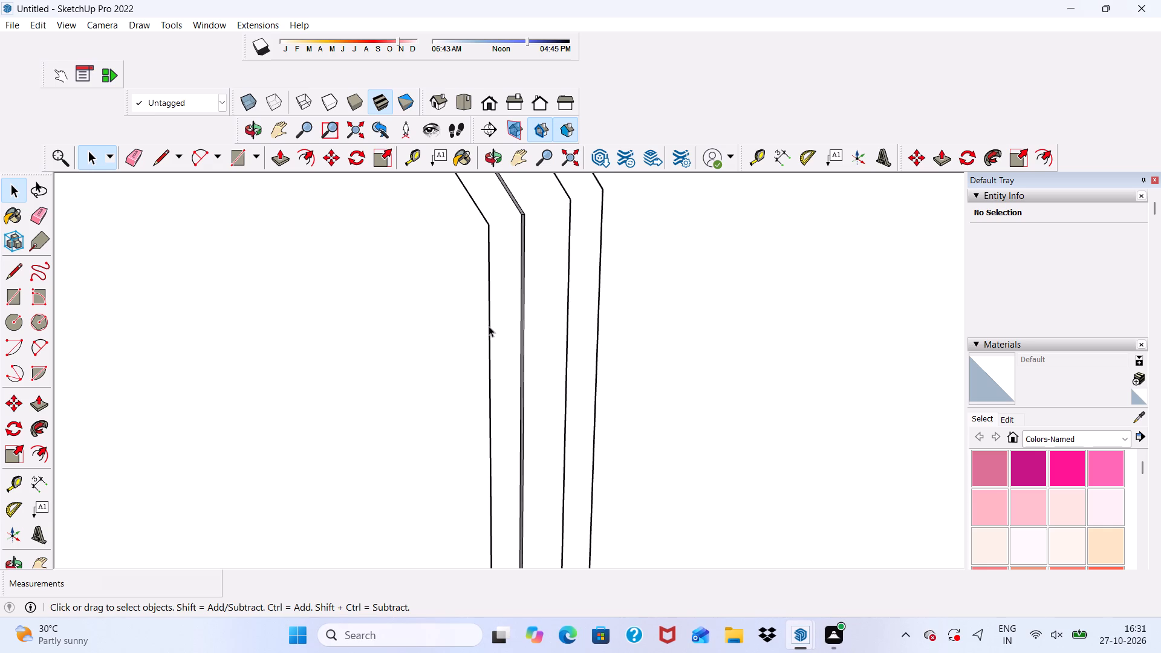
{"action": "scroll", "coordinate": [452, 317], "scroll_direction": "down", "scroll_amount": 6}
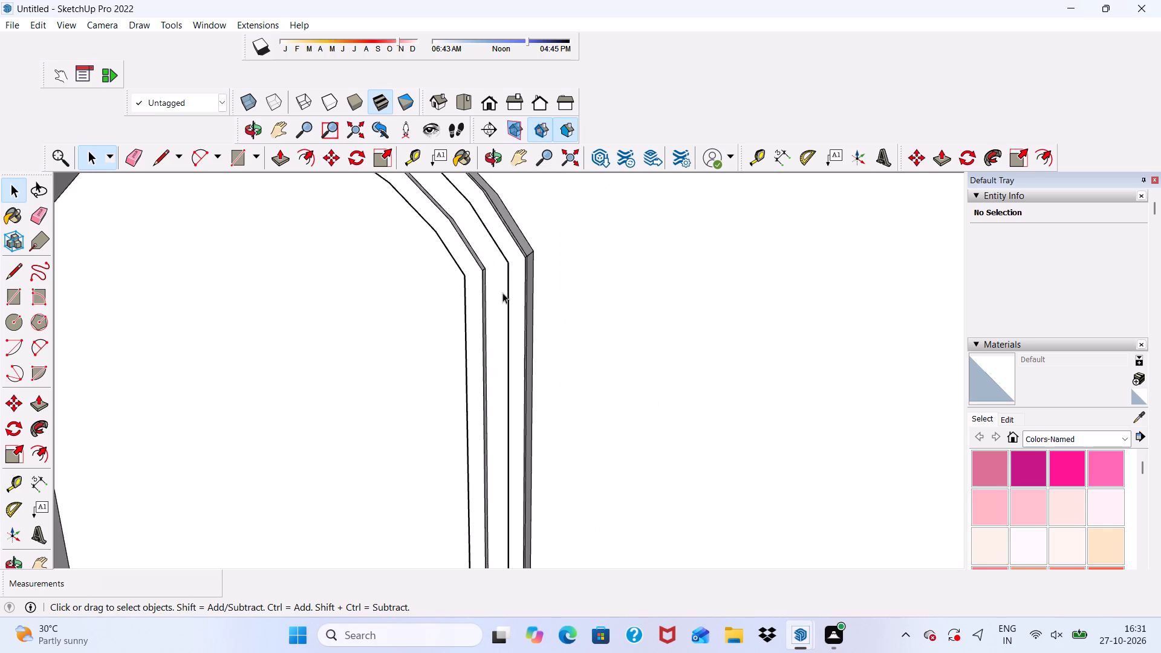
{"action": "scroll", "coordinate": [502, 293], "scroll_direction": "down", "scroll_amount": 9}
{"action": "middle_click_drag", "start_coordinate": [538, 326], "coordinate": [538, 395]}
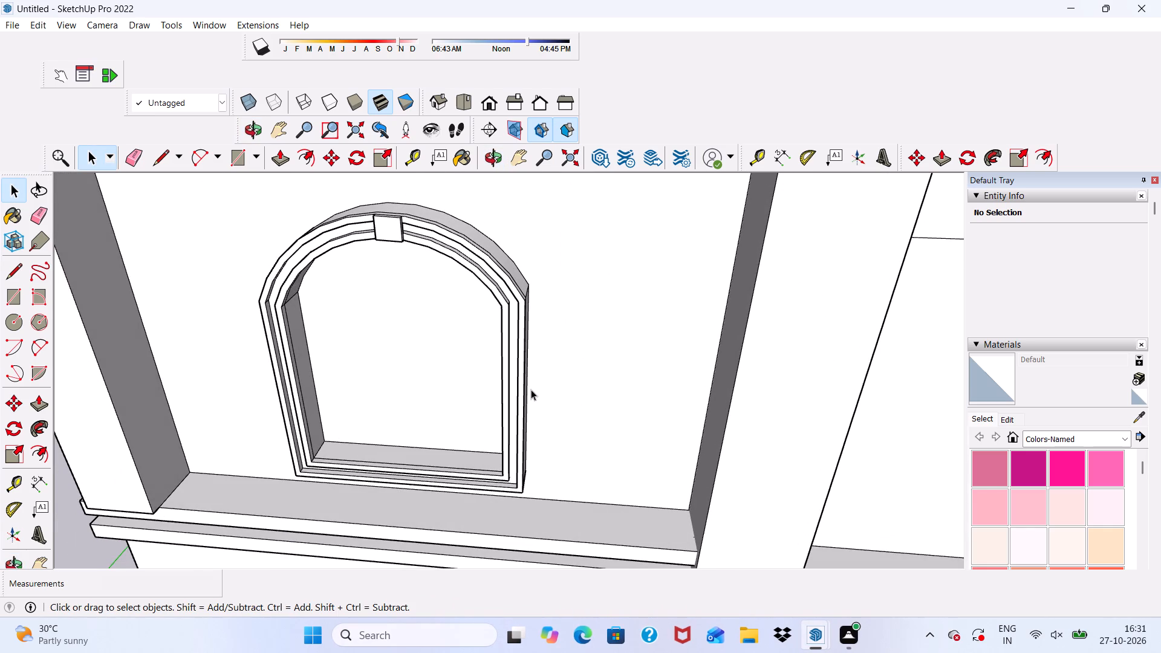
{"action": "key", "text": "space"}
{"action": "scroll", "coordinate": [460, 331], "scroll_direction": "down", "scroll_amount": 5}
{"action": "scroll", "coordinate": [431, 250], "scroll_direction": "up", "scroll_amount": 5}
{"action": "scroll", "coordinate": [429, 259], "scroll_direction": "down", "scroll_amount": 1}
{"action": "middle_click_drag", "start_coordinate": [429, 260], "coordinate": [424, 351]}
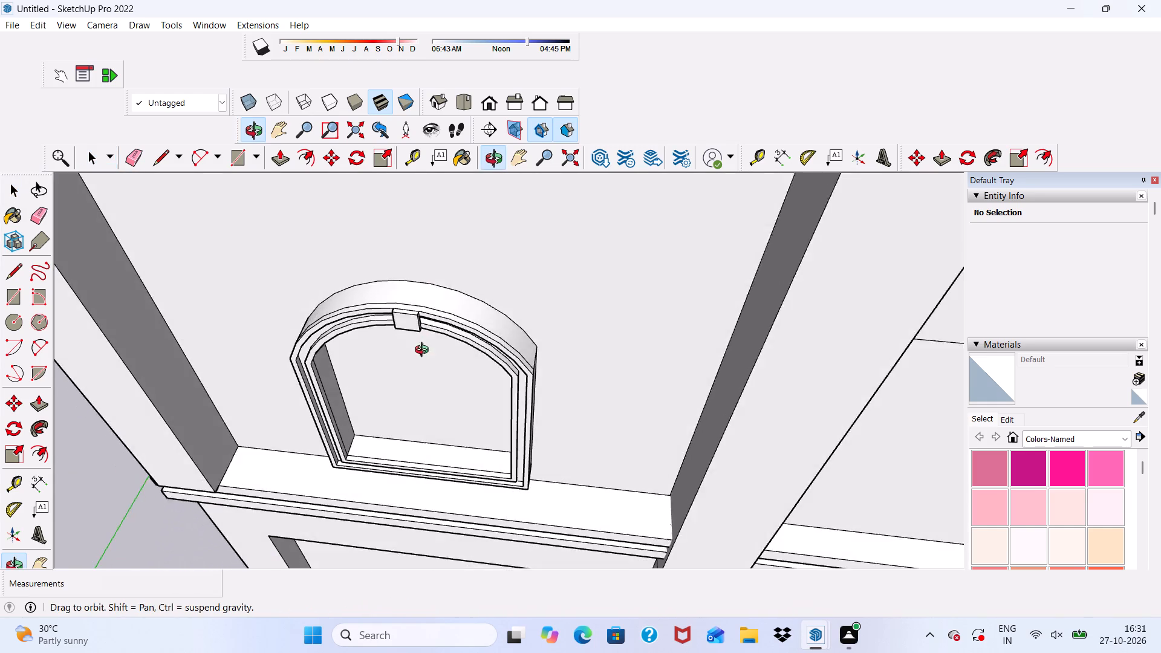
{"action": "middle_click_drag", "start_coordinate": [424, 351], "coordinate": [423, 359]}
{"action": "scroll", "coordinate": [427, 343], "scroll_direction": "up", "scroll_amount": 5}
{"action": "scroll", "coordinate": [444, 391], "scroll_direction": "up", "scroll_amount": 4}
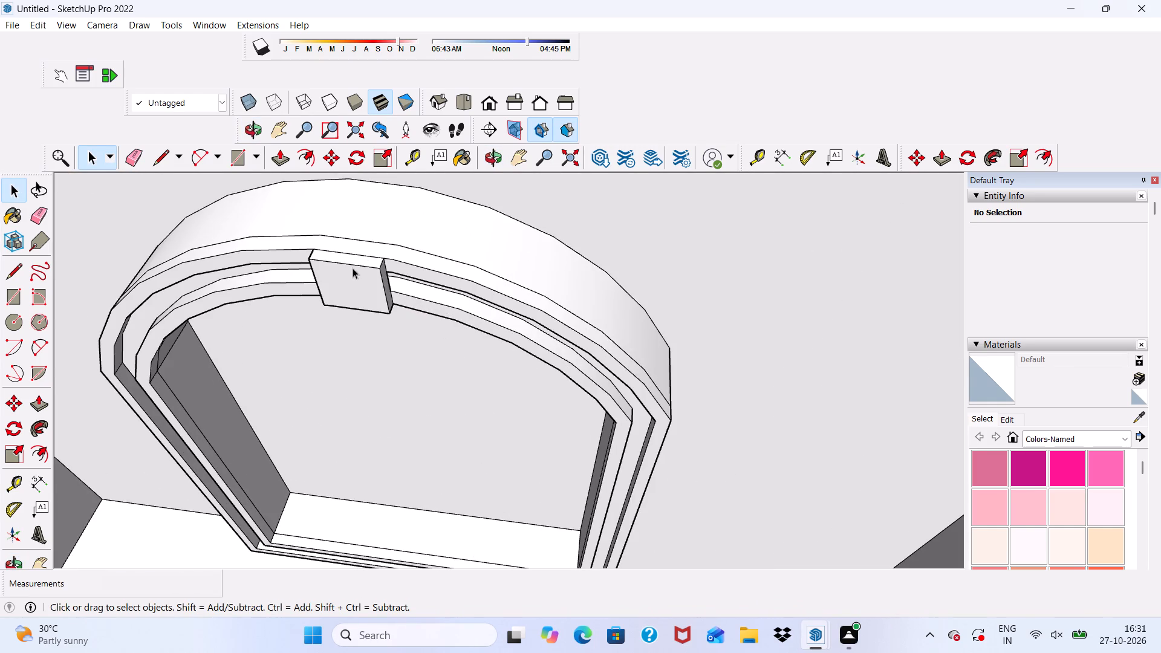
{"action": "middle_click_drag", "start_coordinate": [353, 268], "coordinate": [357, 145]}
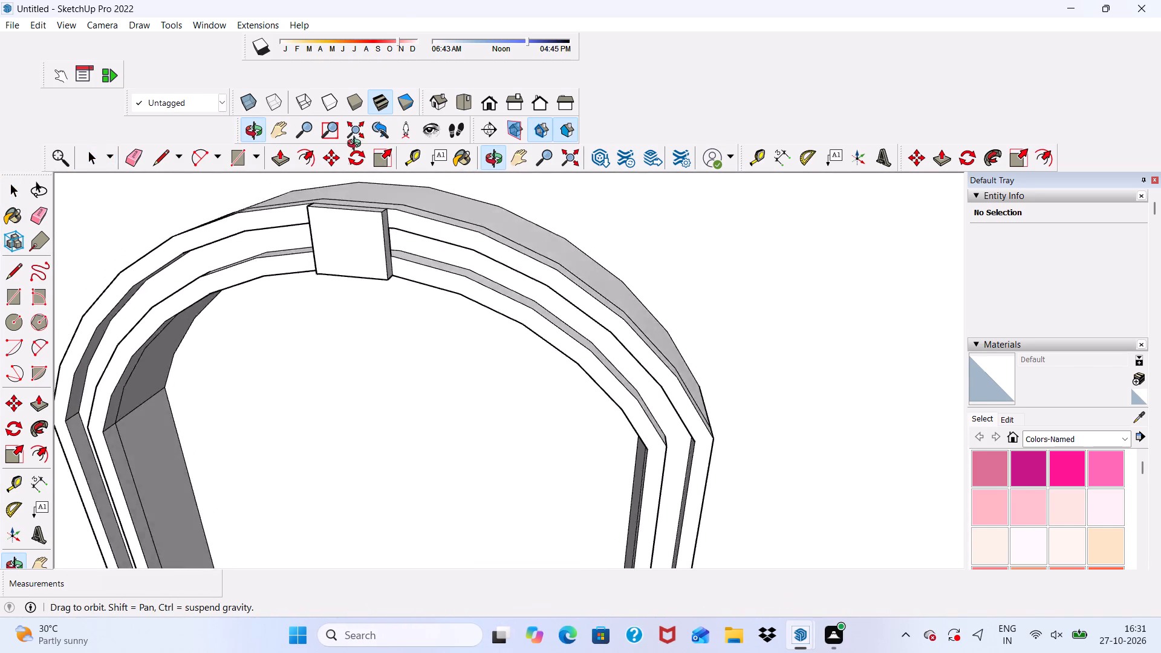
{"action": "middle_click_drag", "start_coordinate": [357, 145], "coordinate": [415, 56]}
{"action": "scroll", "coordinate": [415, 306], "scroll_direction": "up", "scroll_amount": 1}
{"action": "scroll", "coordinate": [412, 259], "scroll_direction": "down", "scroll_amount": 6}
{"action": "scroll", "coordinate": [449, 213], "scroll_direction": "down", "scroll_amount": 8}
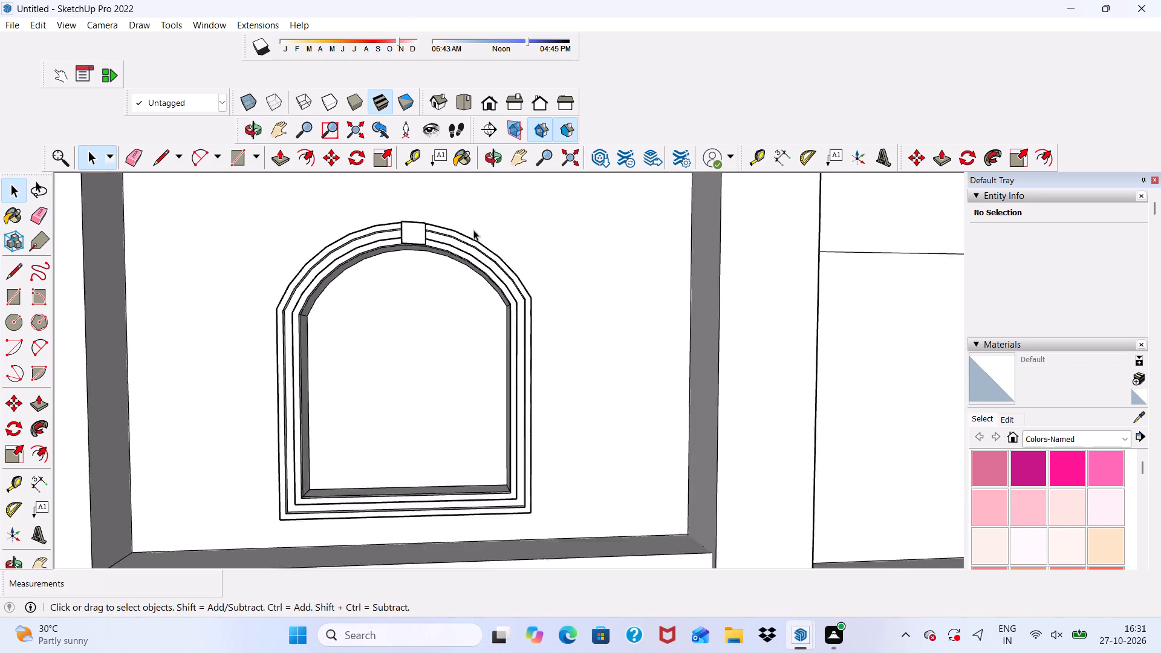
Examine how the arched window sits on the whole facade relative to the cornice, pilasters and entrance door.
{"action": "scroll", "coordinate": [473, 230], "scroll_direction": "down", "scroll_amount": 10}
{"action": "scroll", "coordinate": [434, 355], "scroll_direction": "up", "scroll_amount": 4}
{"action": "scroll", "coordinate": [416, 199], "scroll_direction": "down", "scroll_amount": 17}
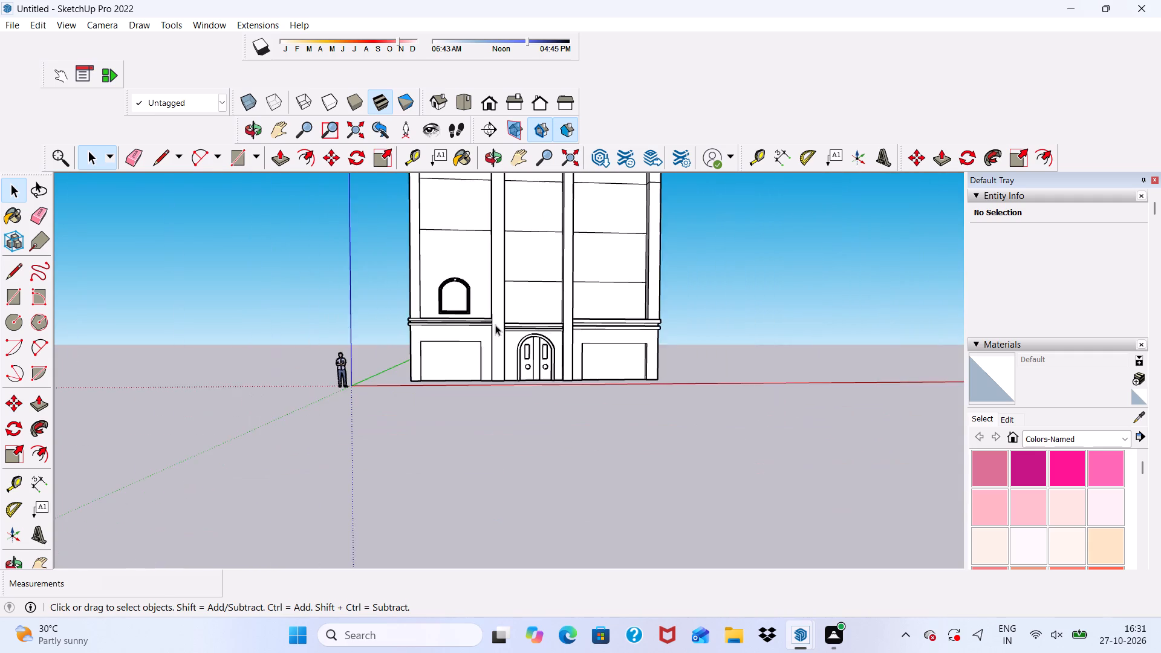
{"action": "scroll", "coordinate": [568, 265], "scroll_direction": "up", "scroll_amount": 5}
{"action": "scroll", "coordinate": [380, 377], "scroll_direction": "up", "scroll_amount": 4}
{"action": "scroll", "coordinate": [380, 371], "scroll_direction": "down", "scroll_amount": 3}
{"action": "middle_click_drag", "start_coordinate": [383, 384], "coordinate": [388, 275]}
{"action": "scroll", "coordinate": [388, 275], "scroll_direction": "up", "scroll_amount": 6}
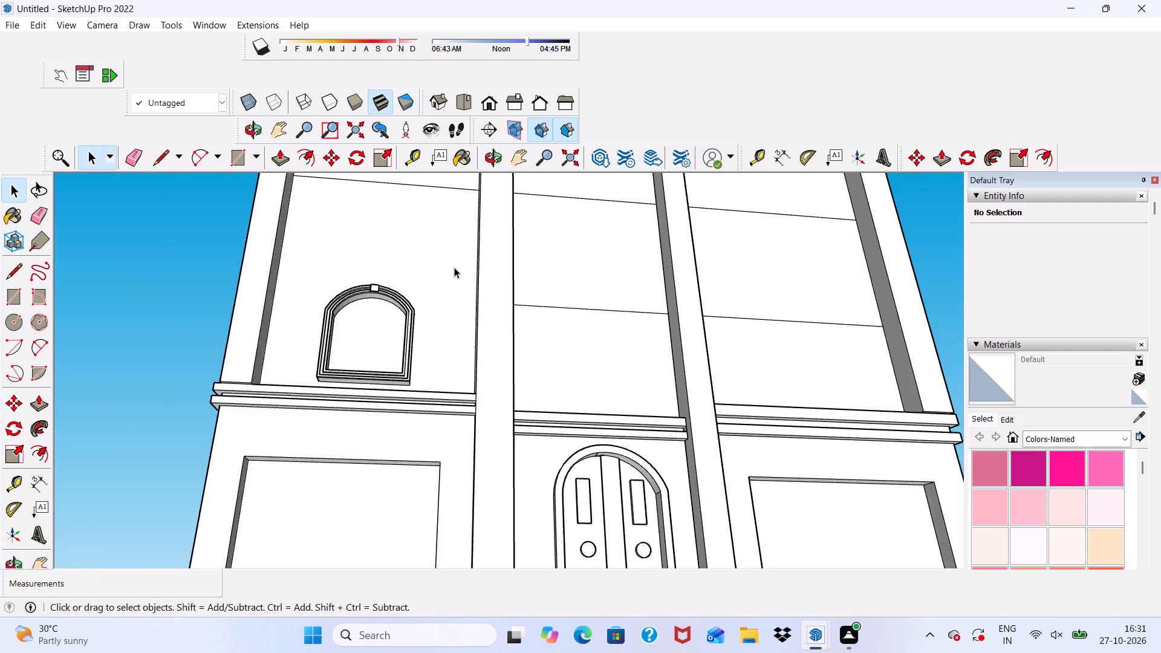
{"action": "scroll", "coordinate": [454, 267], "scroll_direction": "up", "scroll_amount": 7}
{"action": "middle_click_drag", "start_coordinate": [432, 296], "coordinate": [411, 467]}
{"action": "scroll", "coordinate": [407, 449], "scroll_direction": "down", "scroll_amount": 10}
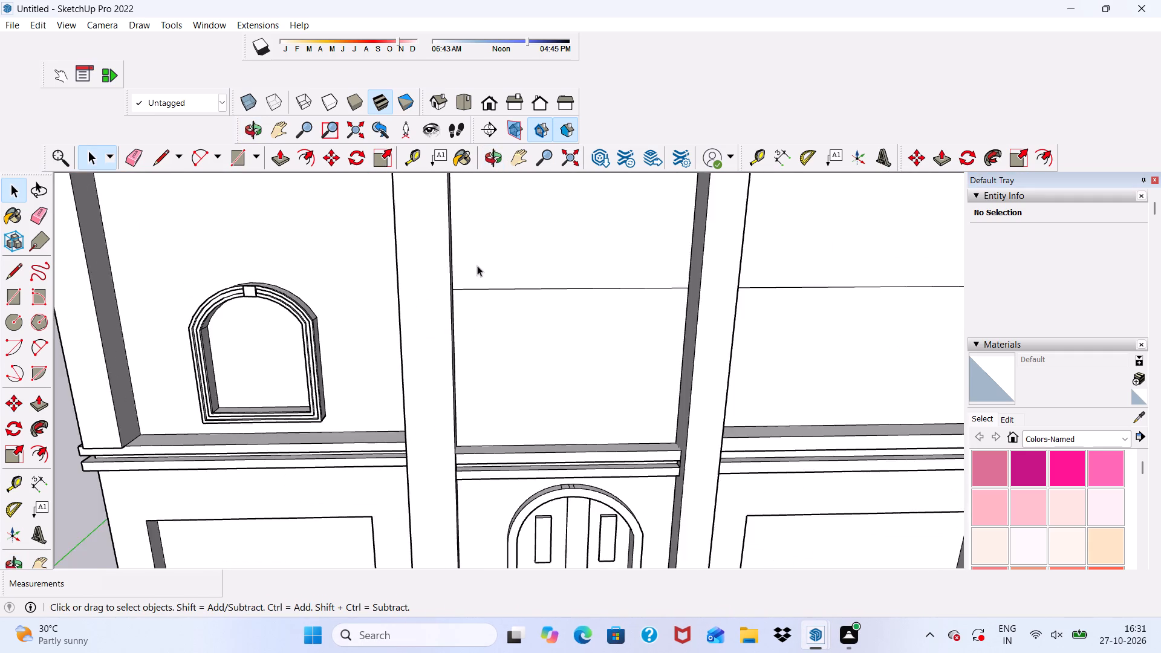
{"action": "scroll", "coordinate": [477, 265], "scroll_direction": "down", "scroll_amount": 2}
{"action": "scroll", "coordinate": [443, 380], "scroll_direction": "up", "scroll_amount": 5}
{"action": "scroll", "coordinate": [450, 316], "scroll_direction": "down", "scroll_amount": 1}
{"action": "middle_click_drag", "start_coordinate": [450, 316], "coordinate": [468, 174]}
{"action": "scroll", "coordinate": [468, 174], "scroll_direction": "up", "scroll_amount": 2}
{"action": "scroll", "coordinate": [387, 348], "scroll_direction": "down", "scroll_amount": 5}
{"action": "scroll", "coordinate": [368, 472], "scroll_direction": "up", "scroll_amount": 1}
{"action": "scroll", "coordinate": [374, 409], "scroll_direction": "down", "scroll_amount": 5}
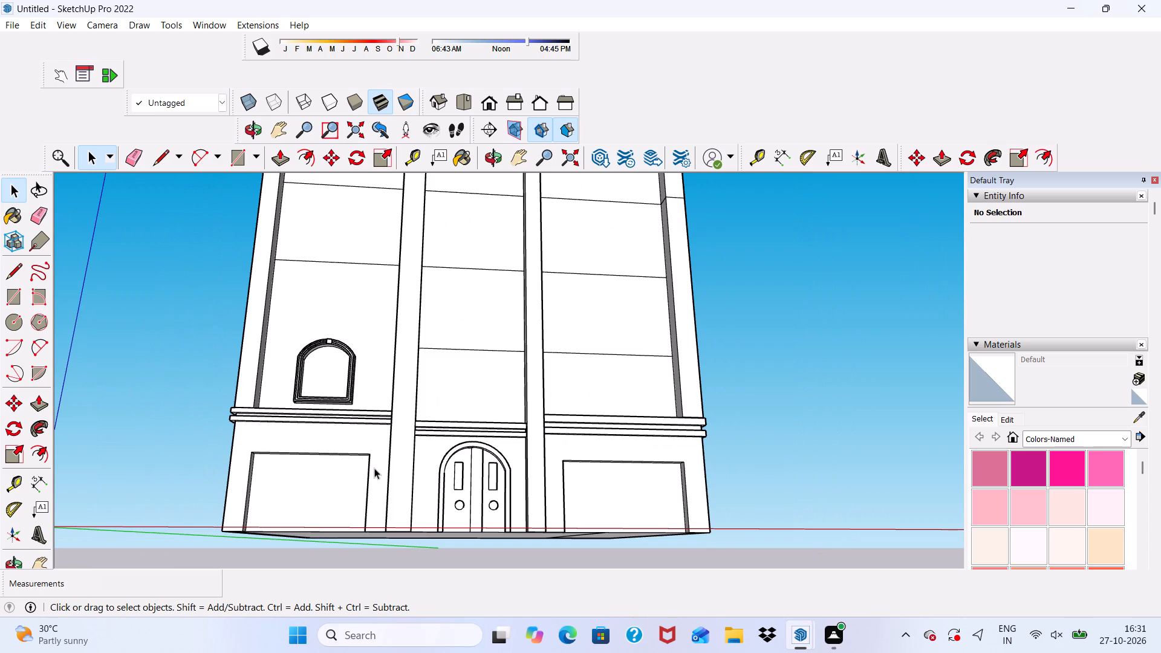
{"action": "scroll", "coordinate": [432, 365], "scroll_direction": "down", "scroll_amount": 5}
{"action": "scroll", "coordinate": [415, 445], "scroll_direction": "up", "scroll_amount": 6}
{"action": "scroll", "coordinate": [372, 317], "scroll_direction": "up", "scroll_amount": 2}
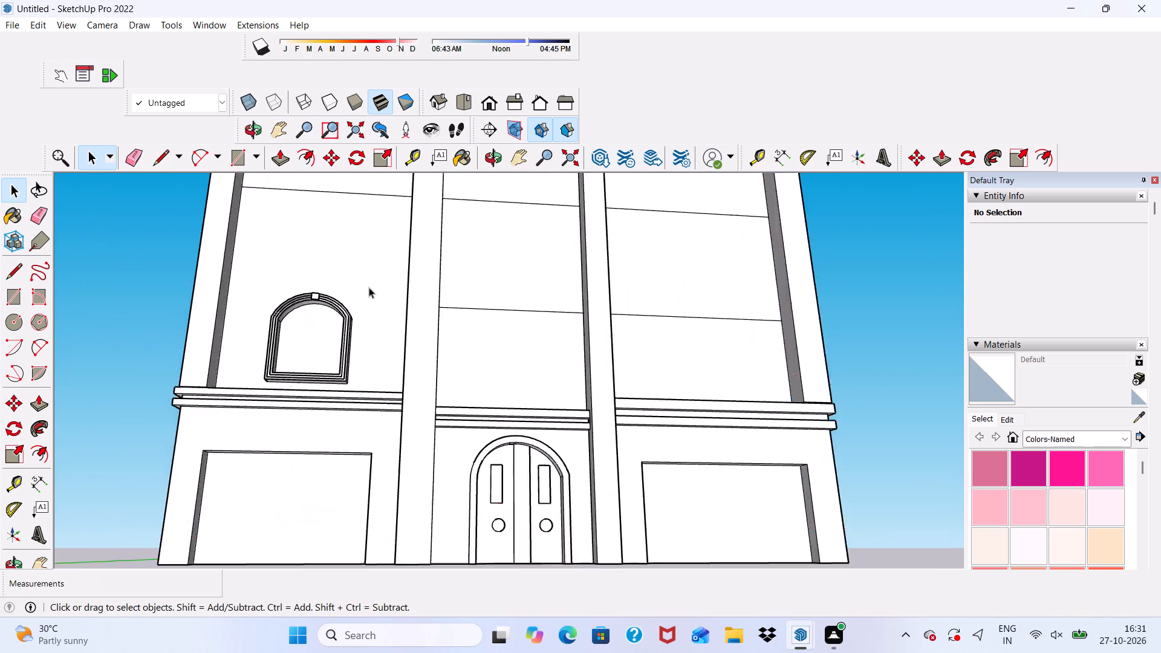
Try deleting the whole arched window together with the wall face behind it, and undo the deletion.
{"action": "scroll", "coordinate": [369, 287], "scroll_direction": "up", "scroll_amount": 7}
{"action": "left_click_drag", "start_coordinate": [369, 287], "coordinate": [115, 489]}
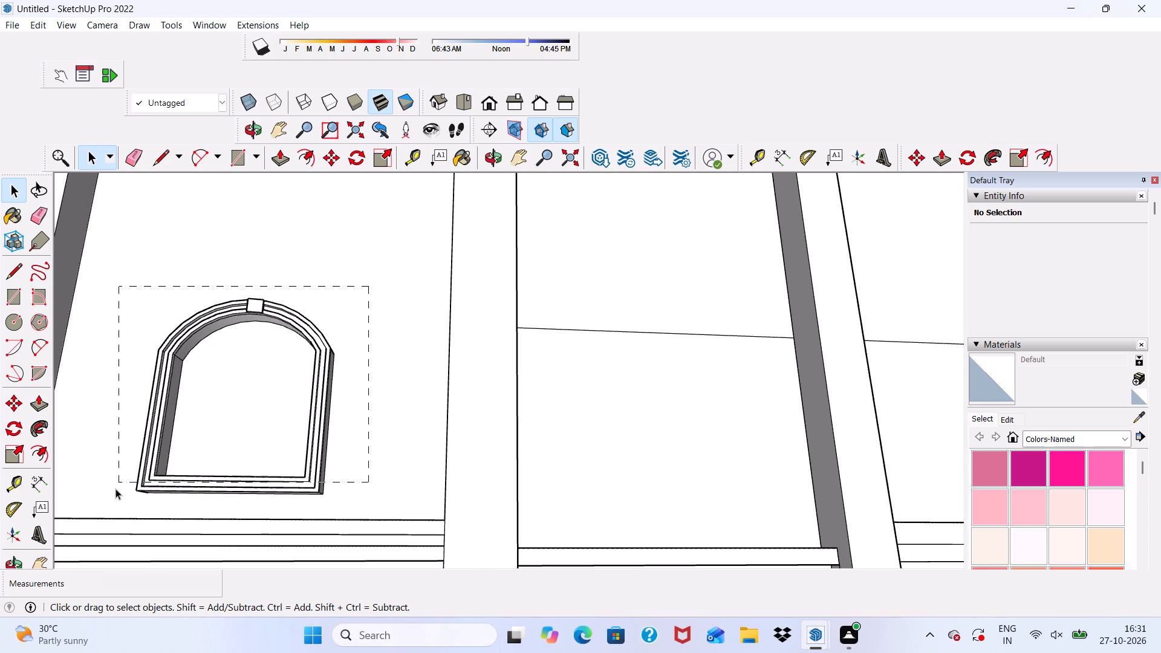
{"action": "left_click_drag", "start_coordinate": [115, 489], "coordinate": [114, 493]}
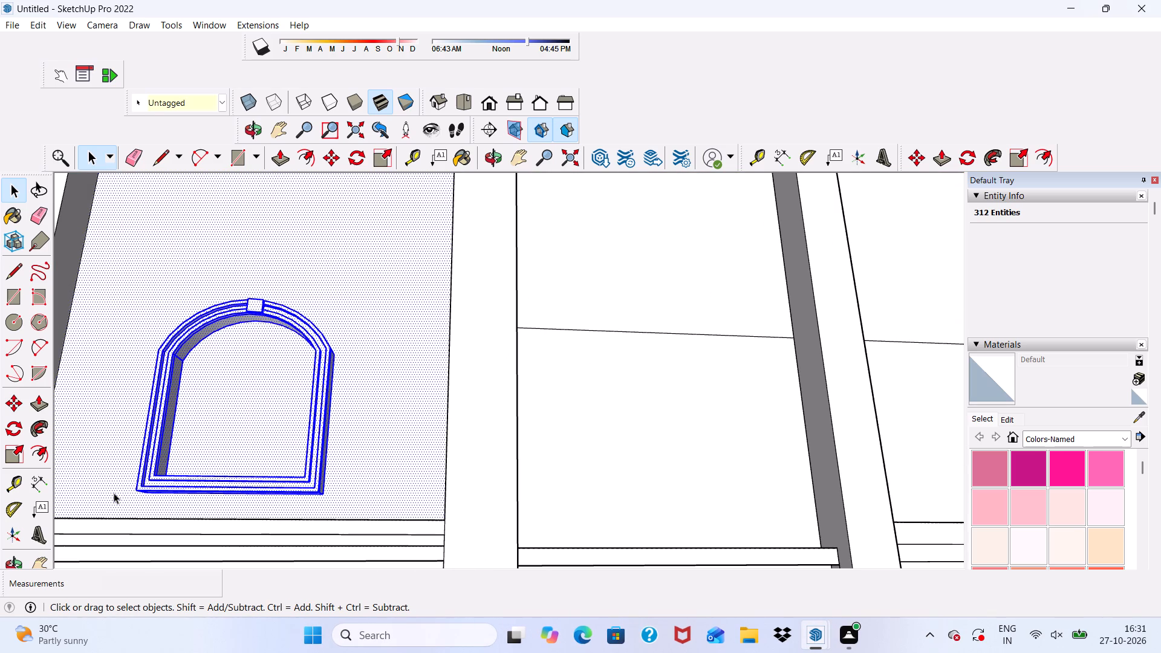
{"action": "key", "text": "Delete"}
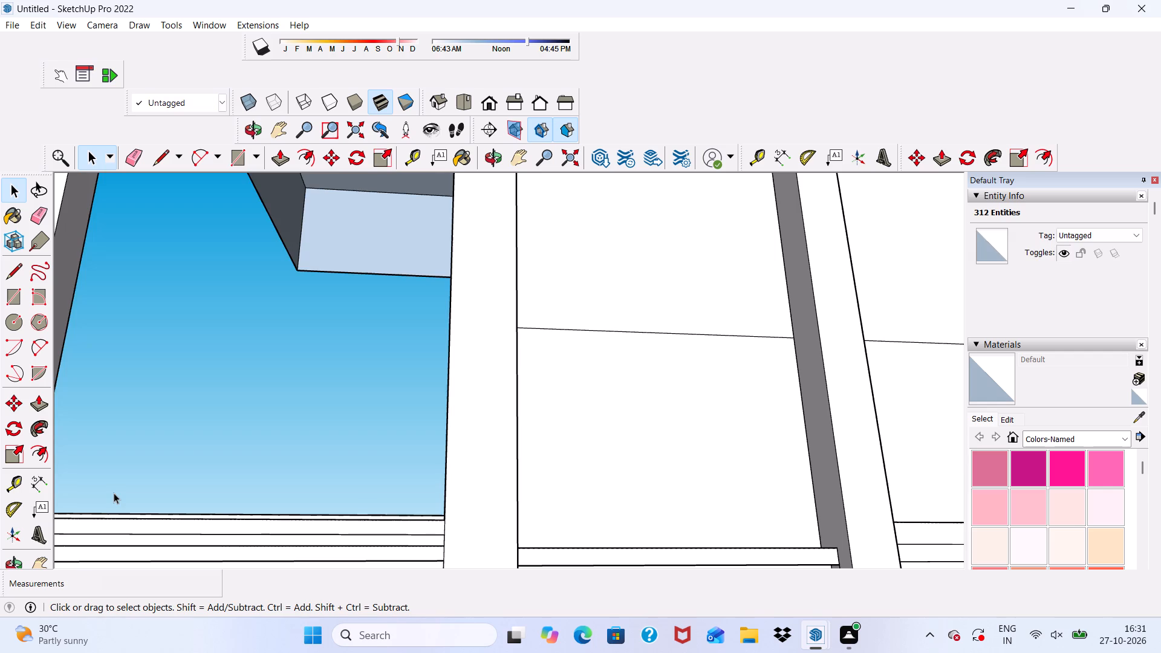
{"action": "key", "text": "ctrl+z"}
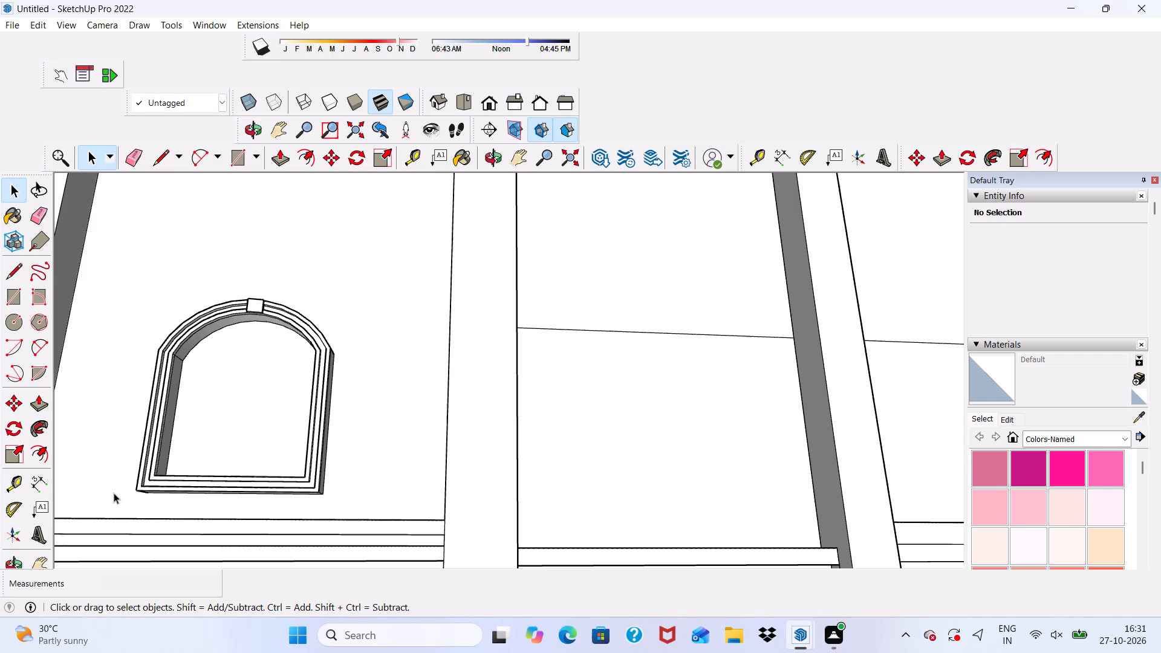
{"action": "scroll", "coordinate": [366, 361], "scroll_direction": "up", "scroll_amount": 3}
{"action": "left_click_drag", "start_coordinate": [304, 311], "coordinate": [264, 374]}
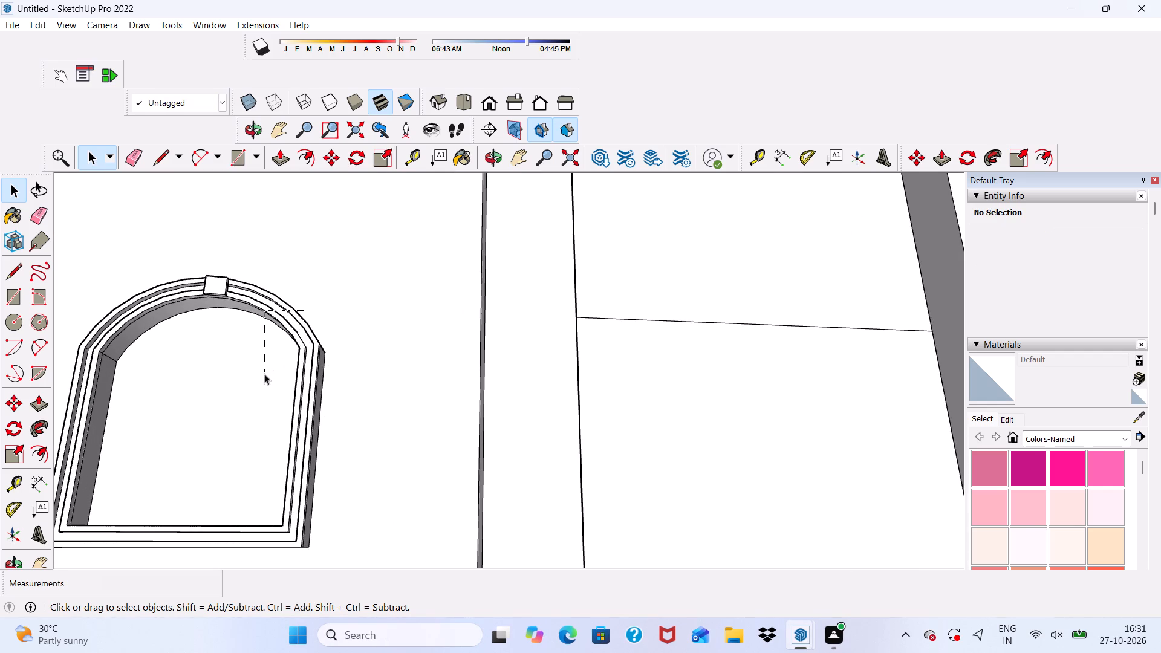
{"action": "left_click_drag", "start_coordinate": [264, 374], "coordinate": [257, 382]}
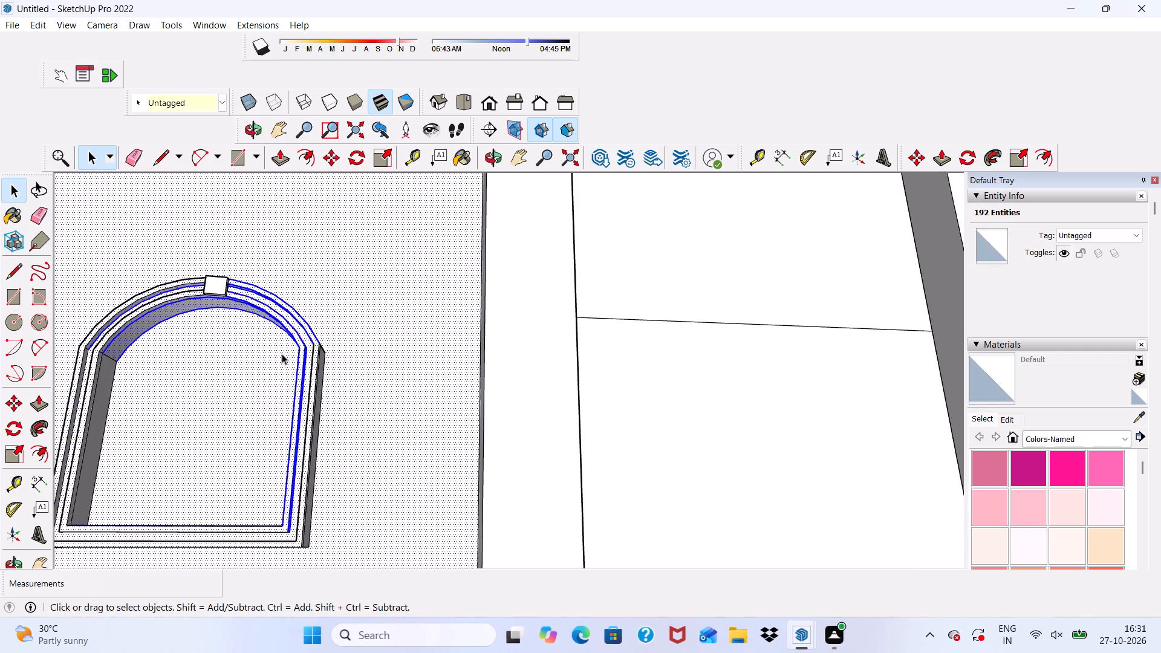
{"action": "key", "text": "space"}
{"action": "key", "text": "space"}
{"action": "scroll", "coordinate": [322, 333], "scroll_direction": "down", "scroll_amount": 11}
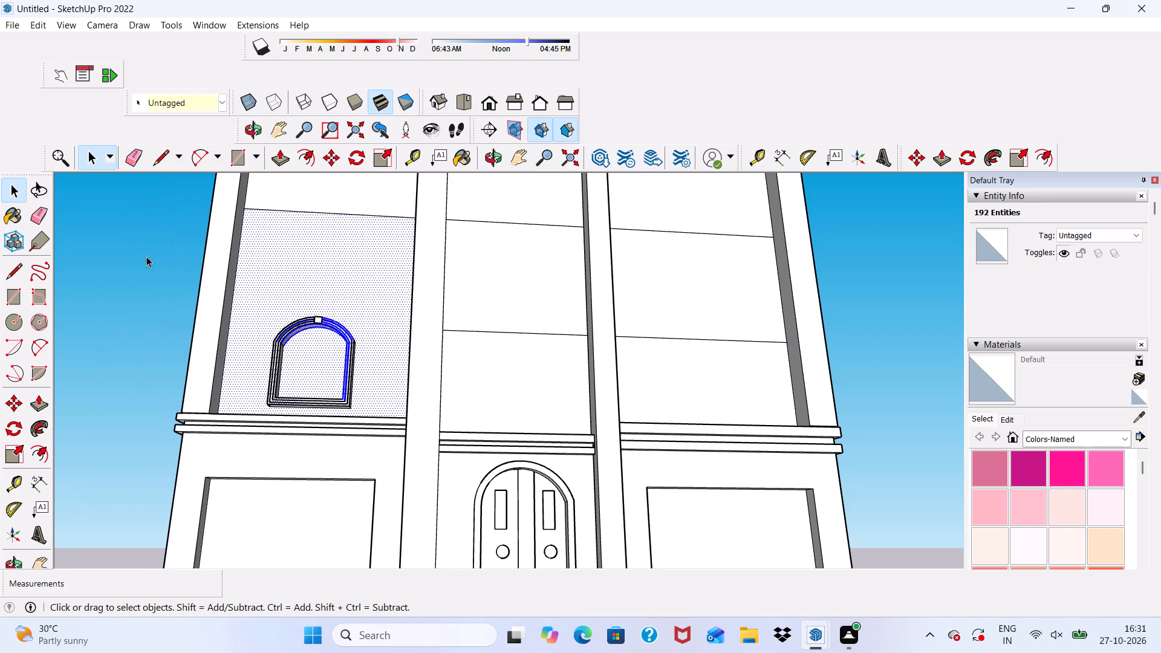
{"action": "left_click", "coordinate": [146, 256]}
Erase the stepped frame edges along the window's right arch half and right jamb.
{"action": "scroll", "coordinate": [346, 313], "scroll_direction": "up", "scroll_amount": 4}
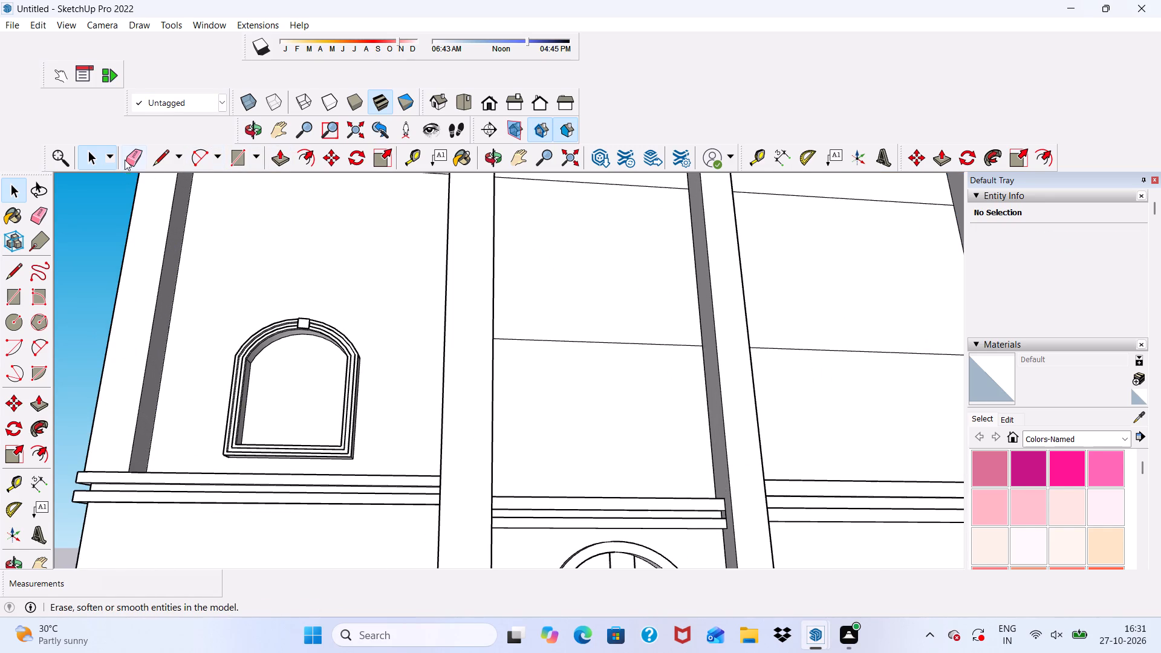
{"action": "left_click", "coordinate": [132, 157]}
{"action": "scroll", "coordinate": [317, 364], "scroll_direction": "up", "scroll_amount": 4}
{"action": "left_click_drag", "start_coordinate": [340, 326], "coordinate": [342, 326]}
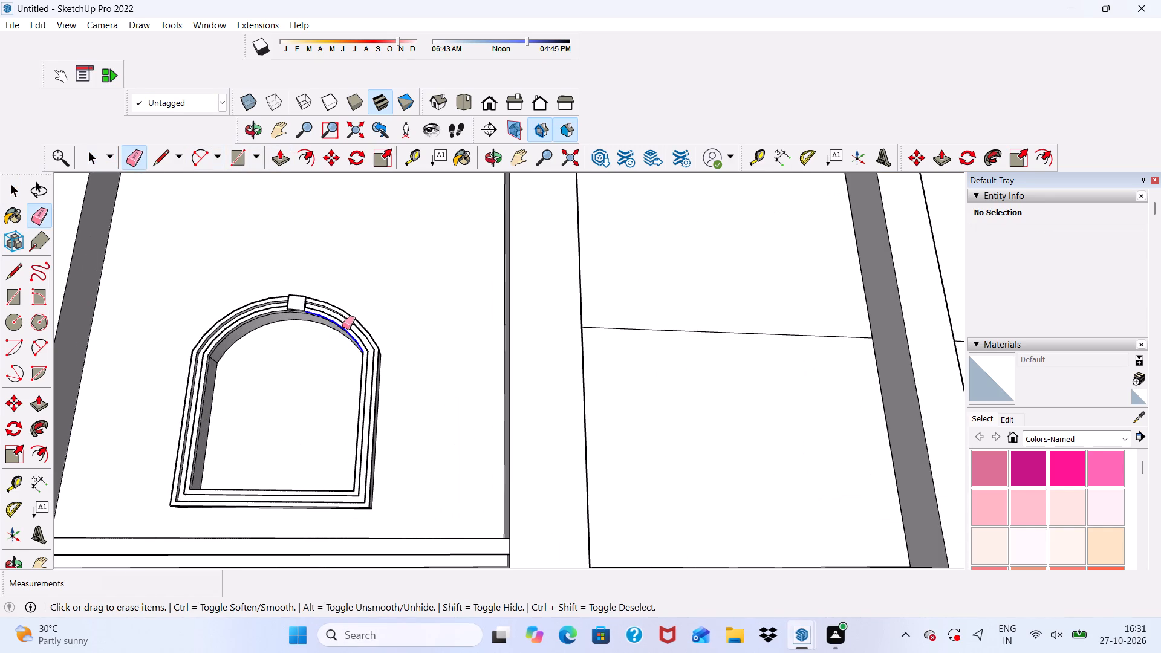
{"action": "left_click_drag", "start_coordinate": [342, 326], "coordinate": [359, 322]}
{"action": "left_click_drag", "start_coordinate": [360, 386], "coordinate": [368, 388]}
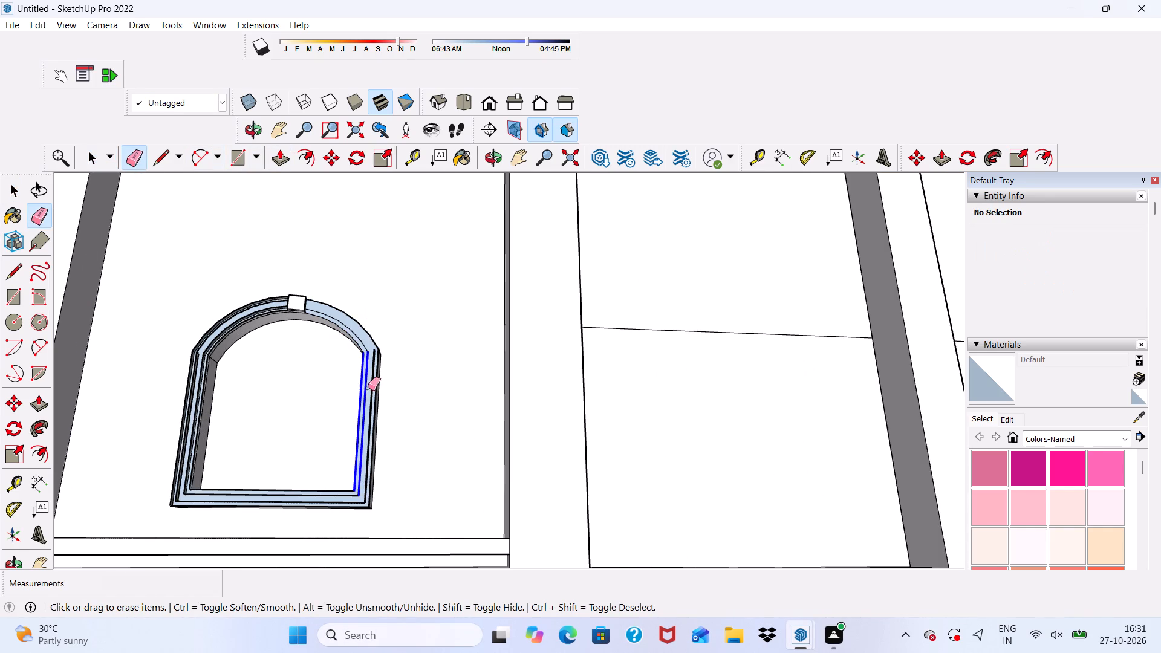
{"action": "left_click_drag", "start_coordinate": [368, 388], "coordinate": [379, 405]}
Erase the remaining arch bands and stray edges between the keystone and the window's right jamb.
{"action": "scroll", "coordinate": [375, 336], "scroll_direction": "up", "scroll_amount": 5}
{"action": "left_click_drag", "start_coordinate": [375, 334], "coordinate": [362, 348]}
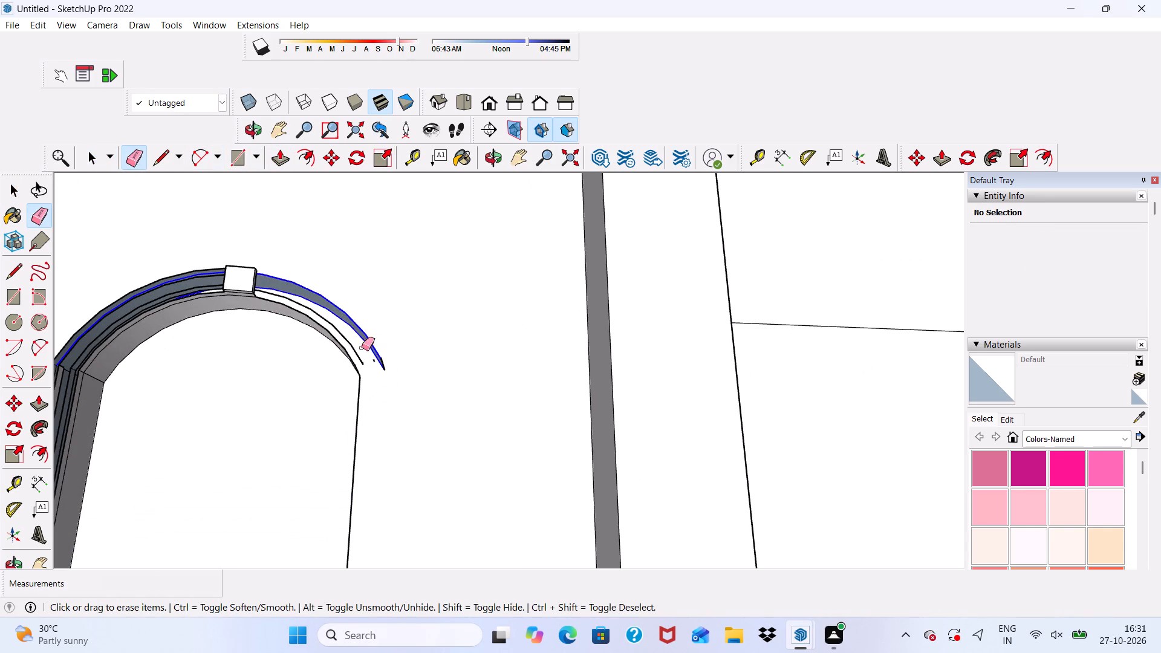
{"action": "left_click_drag", "start_coordinate": [362, 348], "coordinate": [351, 360]}
{"action": "left_click_drag", "start_coordinate": [383, 360], "coordinate": [354, 367]}
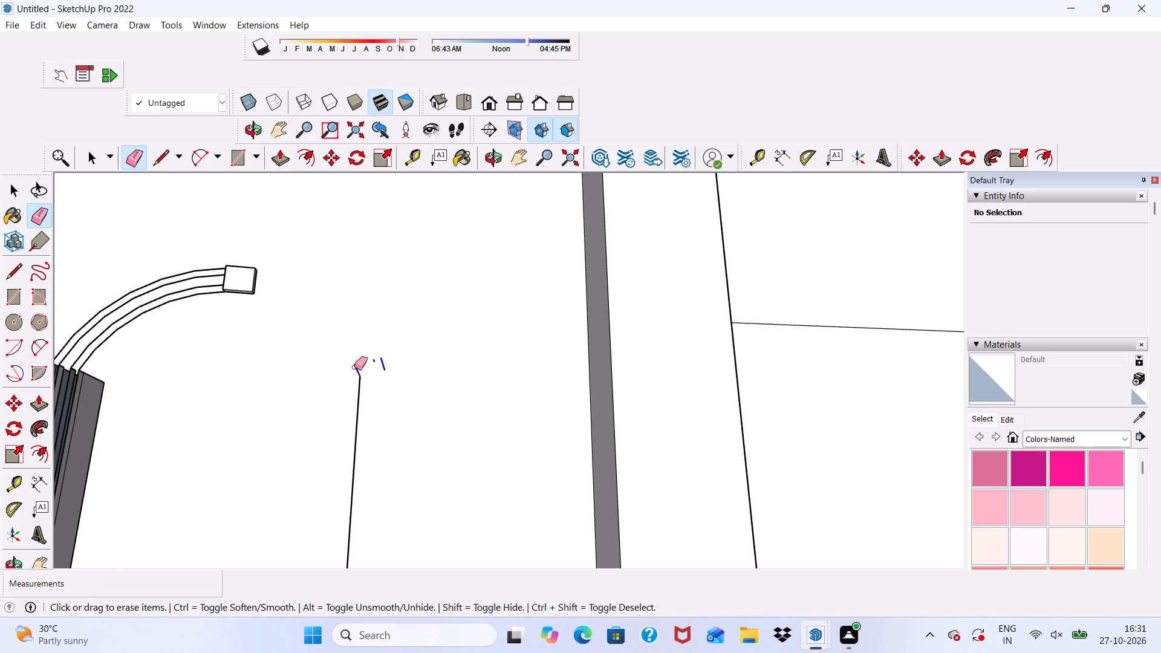
{"action": "left_click_drag", "start_coordinate": [354, 367], "coordinate": [353, 368]}
{"action": "left_click_drag", "start_coordinate": [372, 359], "coordinate": [363, 366]}
{"action": "left_click_drag", "start_coordinate": [366, 356], "coordinate": [360, 402]}
{"action": "scroll", "coordinate": [369, 212], "scroll_direction": "down", "scroll_amount": 9}
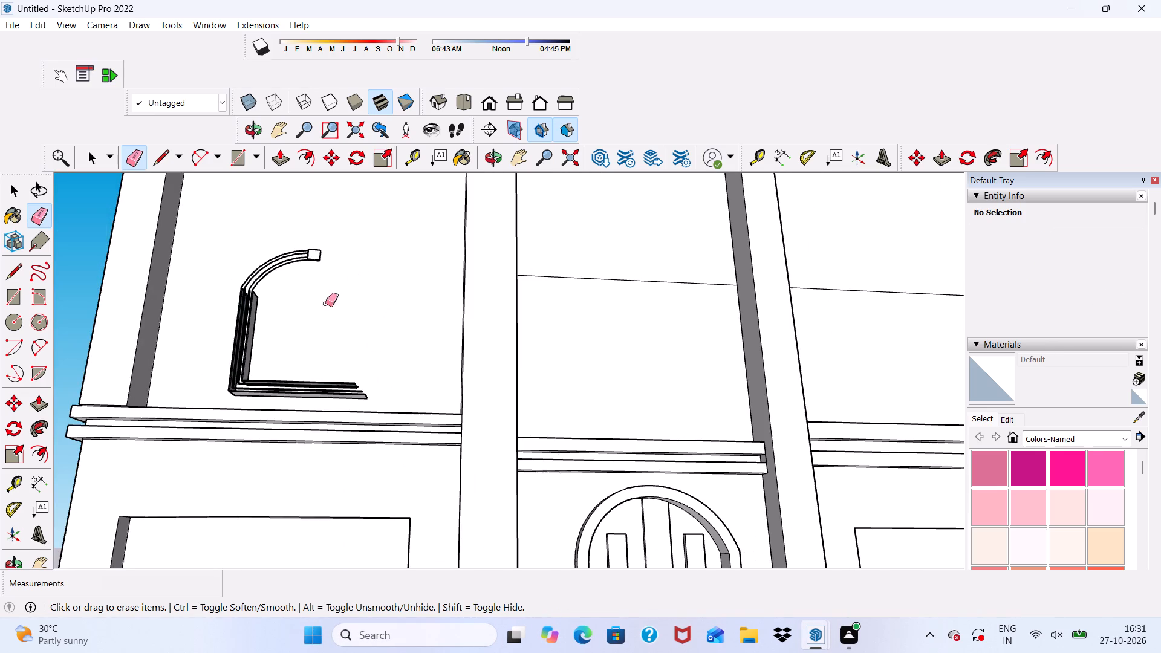
Erase the stepped frame bands of the window's sill and left jamb.
{"action": "middle_click_drag", "start_coordinate": [311, 375], "coordinate": [294, 544]}
{"action": "scroll", "coordinate": [291, 404], "scroll_direction": "up", "scroll_amount": 2}
{"action": "left_click_drag", "start_coordinate": [302, 369], "coordinate": [307, 392]}
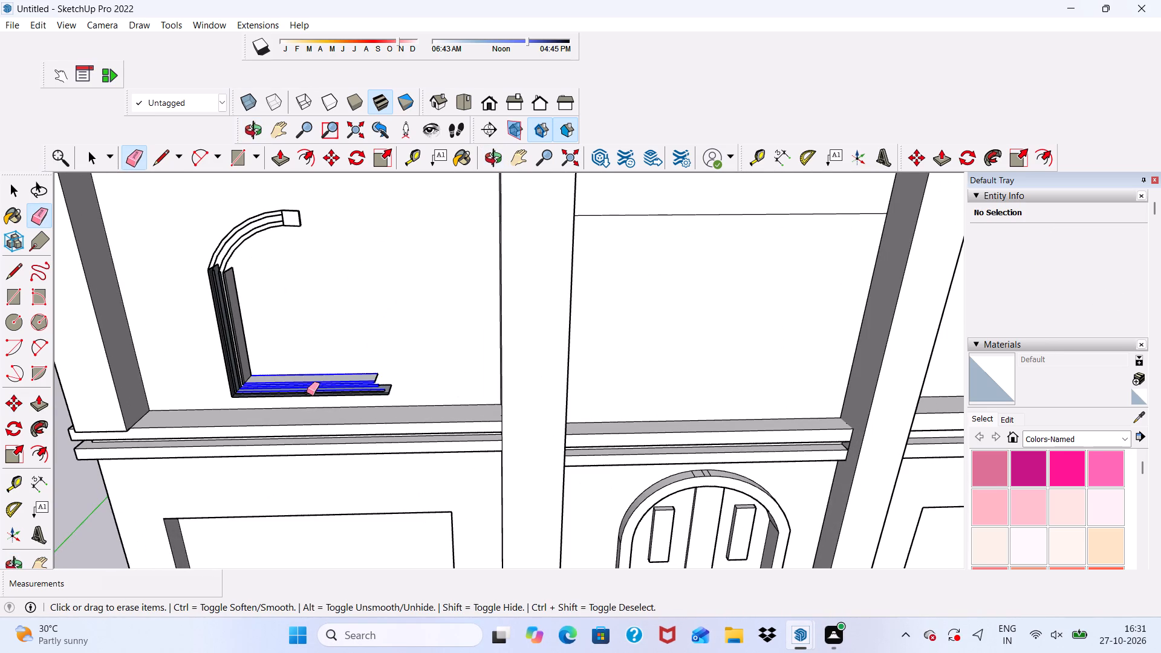
{"action": "left_click_drag", "start_coordinate": [307, 392], "coordinate": [307, 395]}
{"action": "left_click_drag", "start_coordinate": [230, 335], "coordinate": [247, 333]}
{"action": "left_click", "coordinate": [247, 333]}
Erase the leftover sill edge and short fragments at the window's lower right corner, undoing the accidental smoothing of the ledge.
{"action": "left_click_drag", "start_coordinate": [255, 372], "coordinate": [377, 382]}
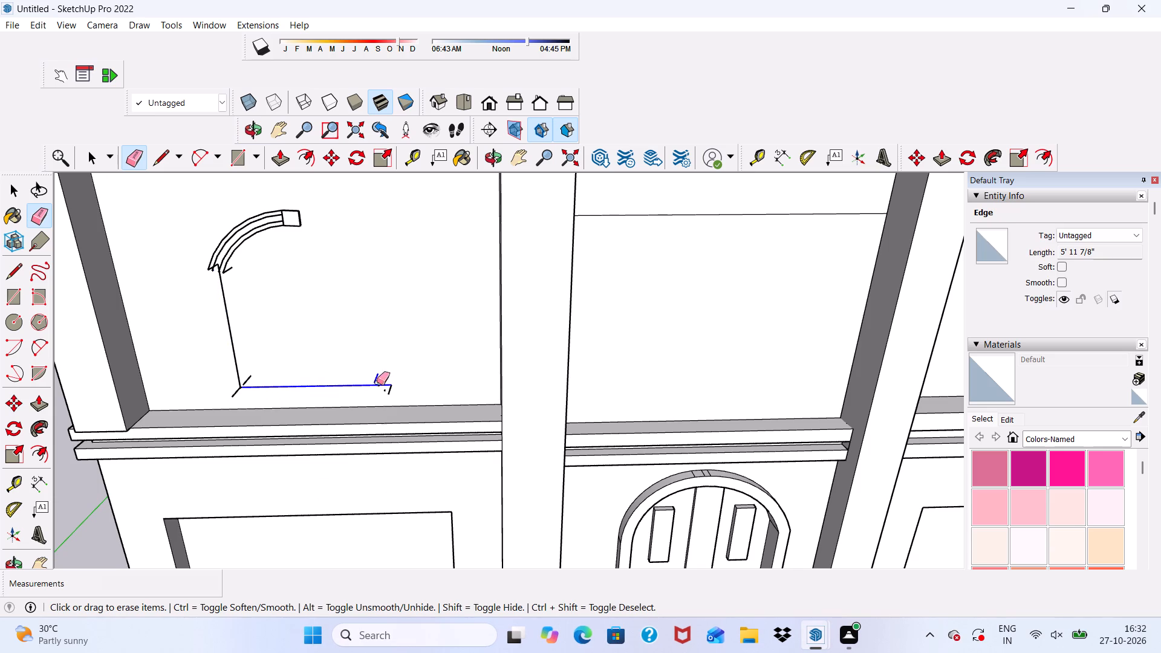
{"action": "left_click_drag", "start_coordinate": [377, 382], "coordinate": [379, 377]}
{"action": "left_click_drag", "start_coordinate": [379, 377], "coordinate": [390, 404]}
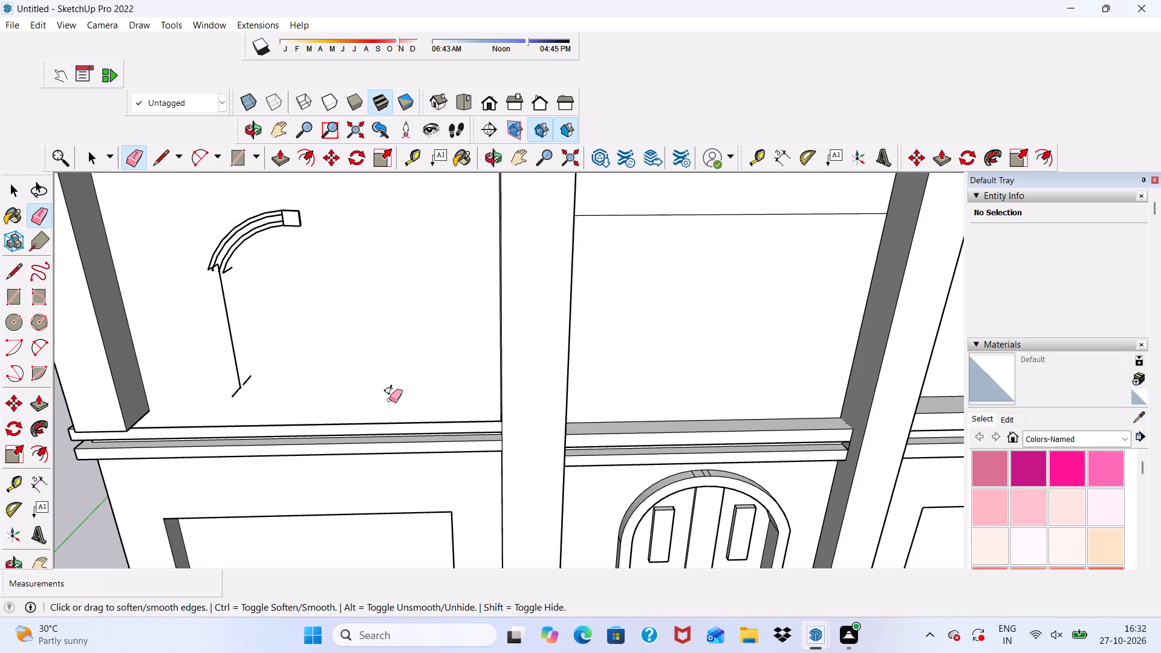
{"action": "key", "text": "ctrl+z"}
{"action": "scroll", "coordinate": [389, 385], "scroll_direction": "up", "scroll_amount": 3}
{"action": "left_click_drag", "start_coordinate": [389, 385], "coordinate": [381, 395]}
{"action": "left_click_drag", "start_coordinate": [376, 374], "coordinate": [408, 392]}
Erase the leftover left jamb edge and the short diagonal fragments at its foot.
{"action": "scroll", "coordinate": [197, 354], "scroll_direction": "up", "scroll_amount": 2}
{"action": "left_click_drag", "start_coordinate": [193, 352], "coordinate": [180, 385]}
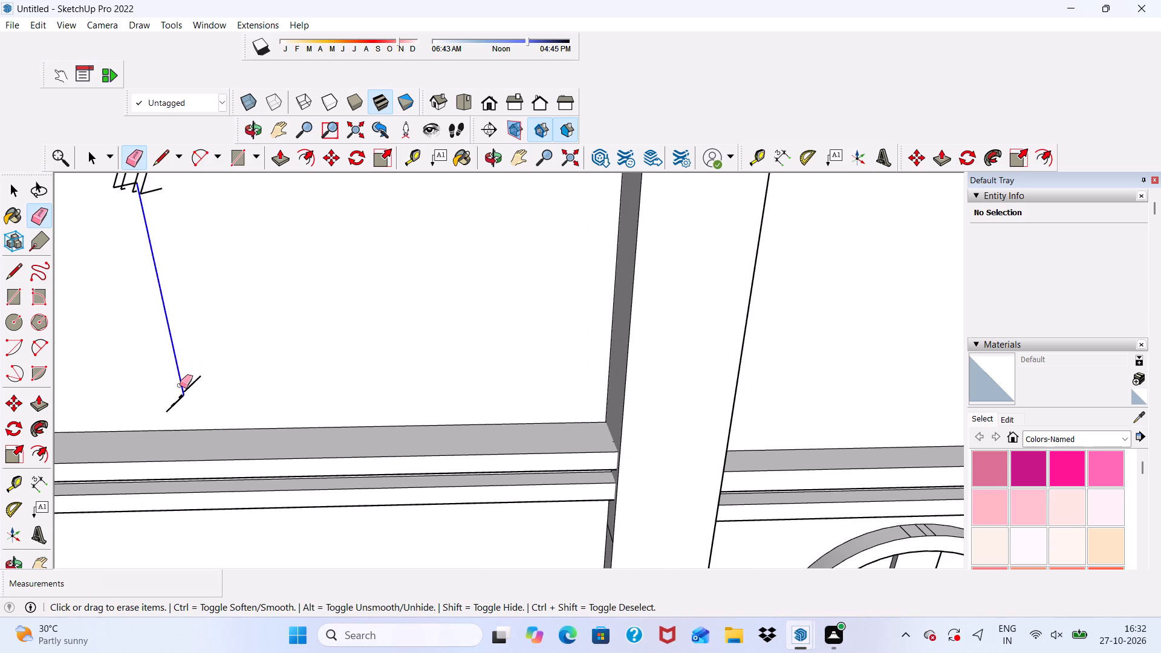
{"action": "left_click_drag", "start_coordinate": [180, 385], "coordinate": [190, 382]}
{"action": "left_click_drag", "start_coordinate": [178, 388], "coordinate": [180, 406]}
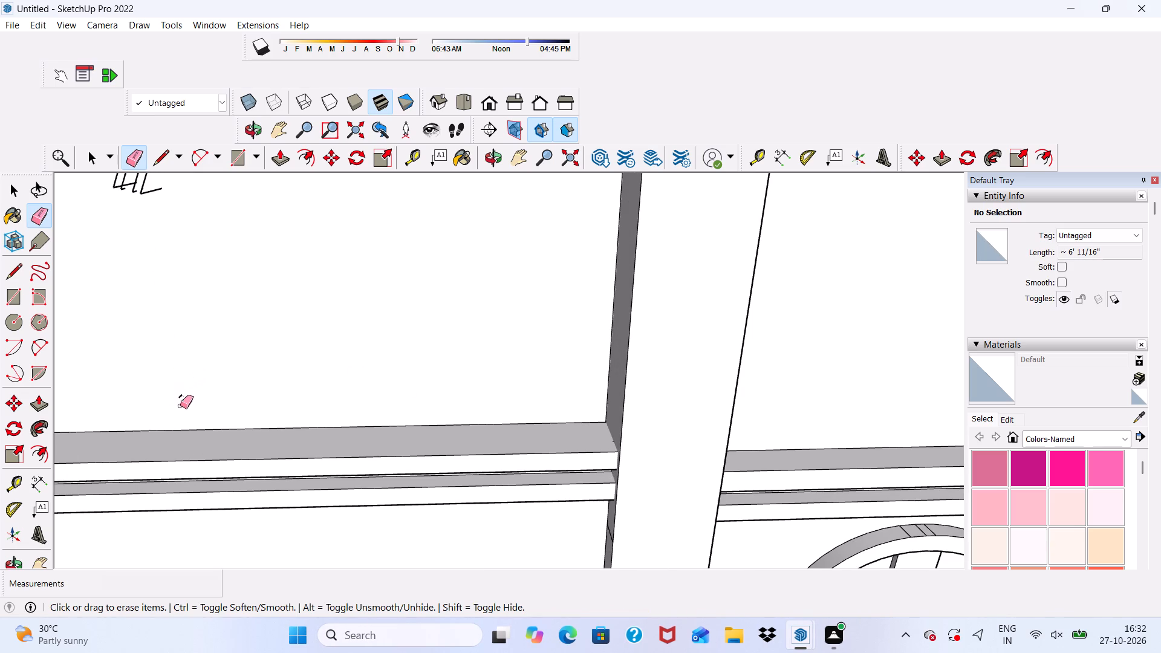
{"action": "left_click_drag", "start_coordinate": [180, 406], "coordinate": [184, 403]}
{"action": "left_click_drag", "start_coordinate": [184, 398], "coordinate": [181, 388]}
Erase the intermediate curves of the leftover arch segment, the short fragments at its foot and the keystone's top edge.
{"action": "scroll", "coordinate": [183, 363], "scroll_direction": "down", "scroll_amount": 7}
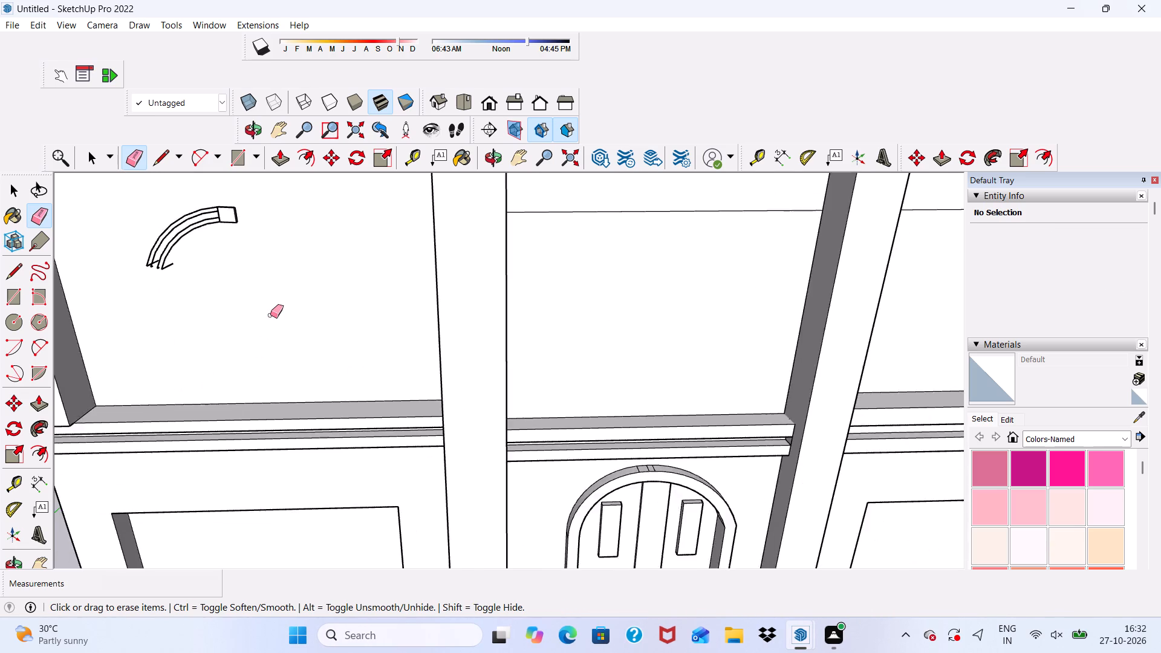
{"action": "scroll", "coordinate": [270, 315], "scroll_direction": "down", "scroll_amount": 3}
{"action": "middle_click_drag", "start_coordinate": [268, 320], "coordinate": [284, 248]}
{"action": "scroll", "coordinate": [241, 233], "scroll_direction": "up", "scroll_amount": 12}
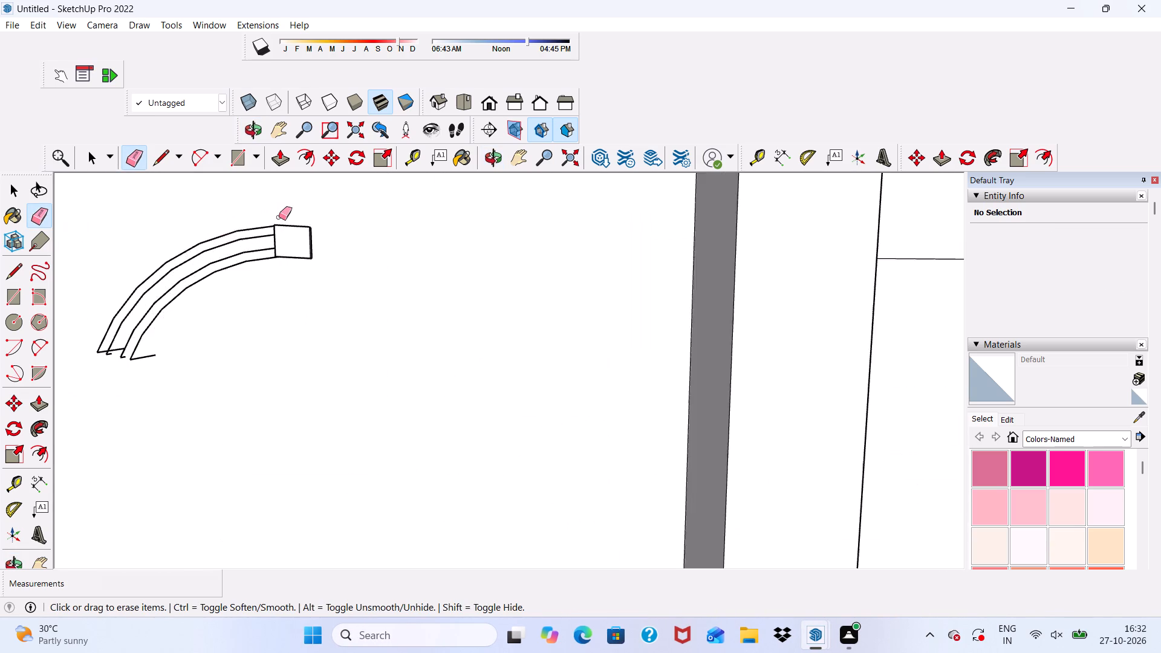
{"action": "scroll", "coordinate": [279, 217], "scroll_direction": "up", "scroll_amount": 5}
{"action": "scroll", "coordinate": [333, 235], "scroll_direction": "down", "scroll_amount": 10}
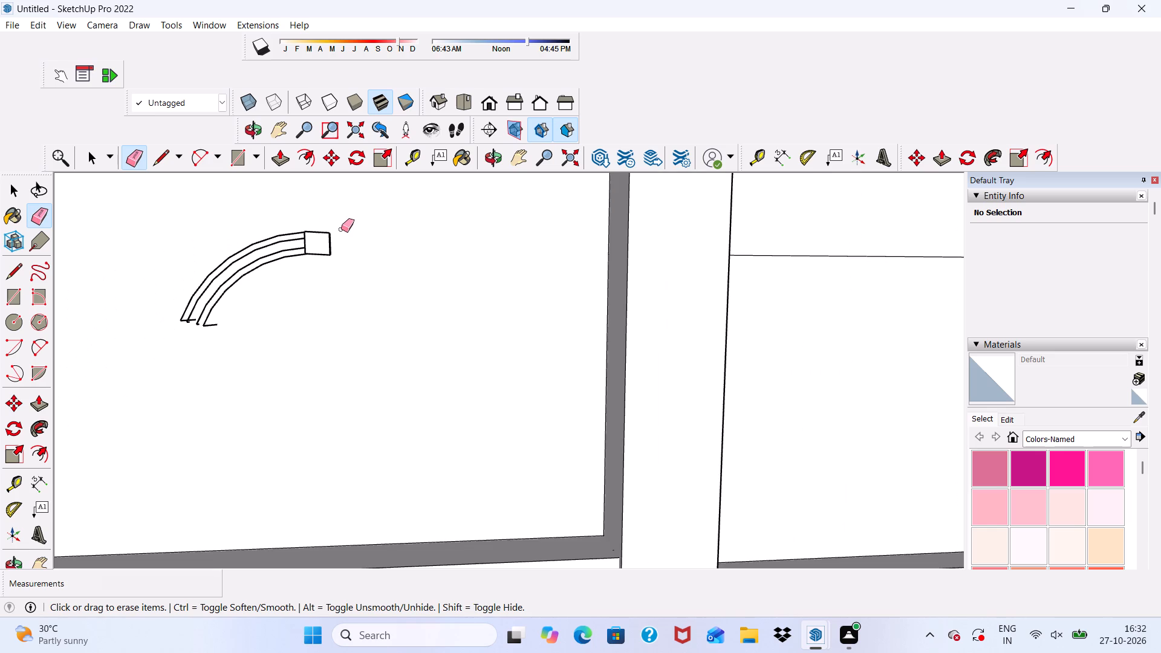
{"action": "left_click_drag", "start_coordinate": [333, 228], "coordinate": [207, 316]}
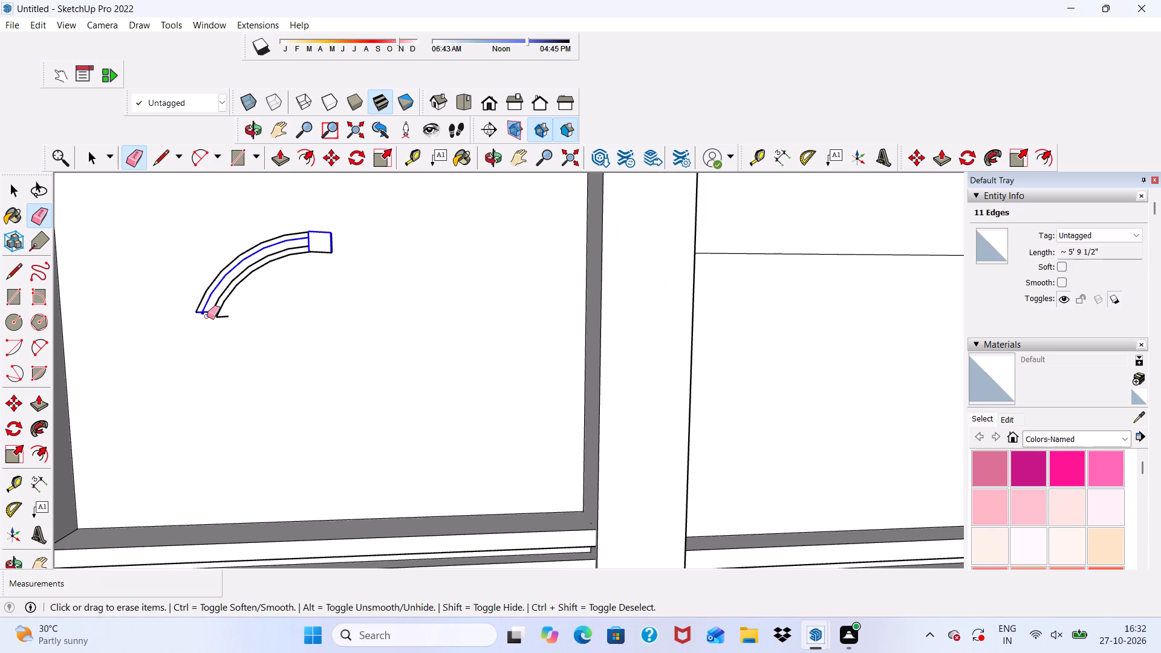
{"action": "left_click_drag", "start_coordinate": [207, 316], "coordinate": [207, 319]}
{"action": "scroll", "coordinate": [233, 310], "scroll_direction": "up", "scroll_amount": 2}
{"action": "left_click_drag", "start_coordinate": [222, 314], "coordinate": [193, 307]}
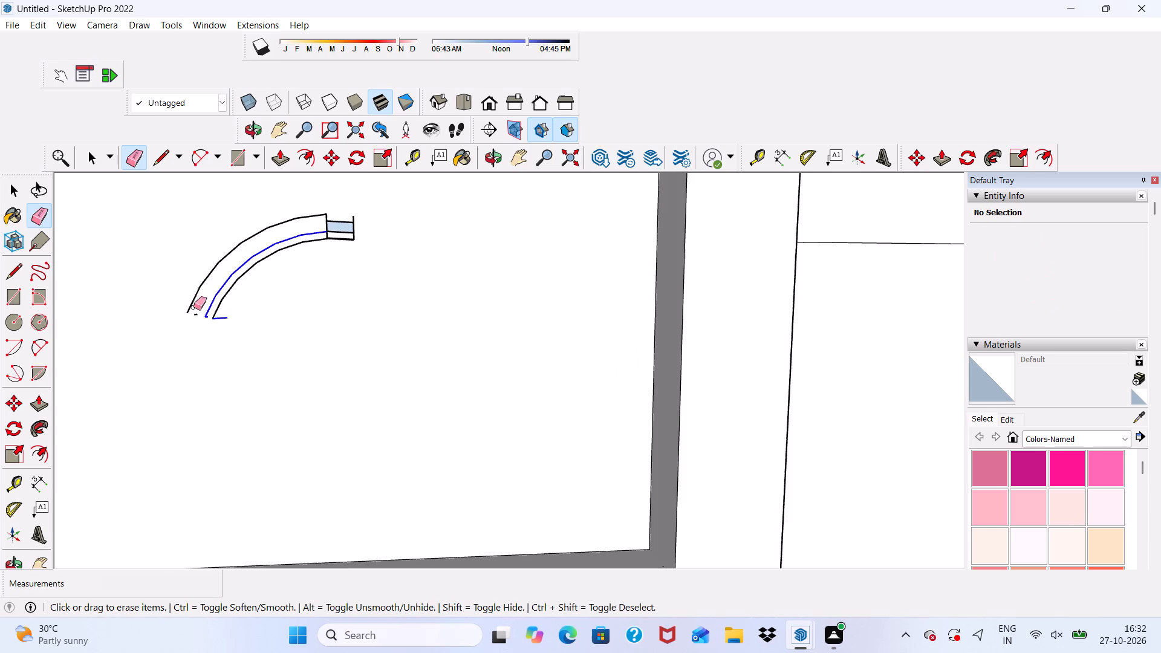
{"action": "left_click_drag", "start_coordinate": [193, 307], "coordinate": [223, 279]}
{"action": "left_click_drag", "start_coordinate": [233, 272], "coordinate": [266, 249]}
Erase the keystone's remaining edges and the last two arch curves, including the stray points left on the wall.
{"action": "left_click_drag", "start_coordinate": [337, 210], "coordinate": [344, 245]}
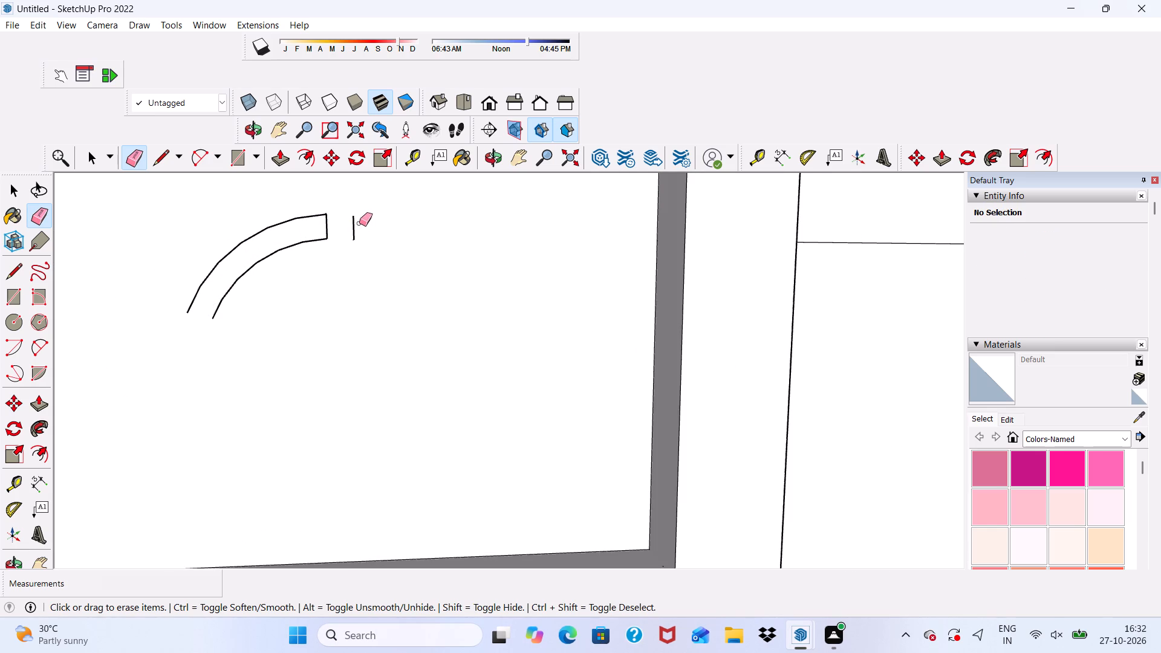
{"action": "left_click_drag", "start_coordinate": [359, 223], "coordinate": [333, 242]}
{"action": "left_click_drag", "start_coordinate": [327, 206], "coordinate": [240, 287]}
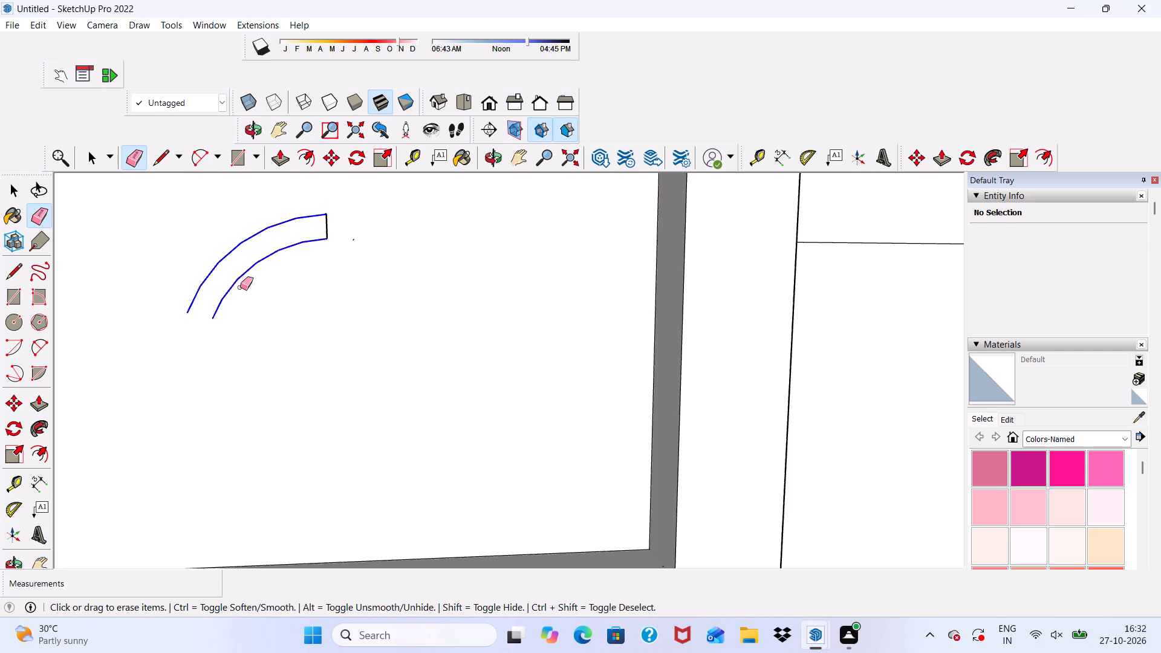
{"action": "left_click_drag", "start_coordinate": [240, 287], "coordinate": [320, 250]}
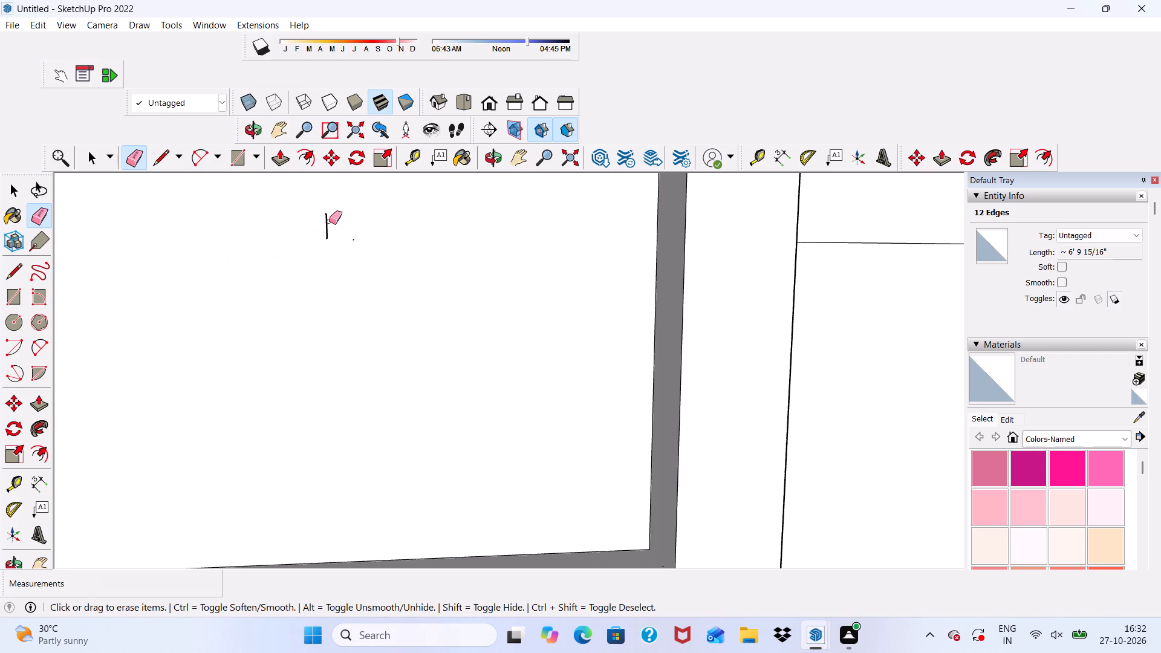
{"action": "left_click_drag", "start_coordinate": [329, 221], "coordinate": [322, 251]}
{"action": "left_click_drag", "start_coordinate": [330, 202], "coordinate": [323, 236]}
{"action": "left_click_drag", "start_coordinate": [329, 210], "coordinate": [322, 219]}
{"action": "left_click_drag", "start_coordinate": [333, 189], "coordinate": [310, 220]}
{"action": "left_click_drag", "start_coordinate": [325, 197], "coordinate": [324, 225]}
{"action": "left_click_drag", "start_coordinate": [327, 212], "coordinate": [335, 242]}
{"action": "left_click_drag", "start_coordinate": [360, 228], "coordinate": [352, 242]}
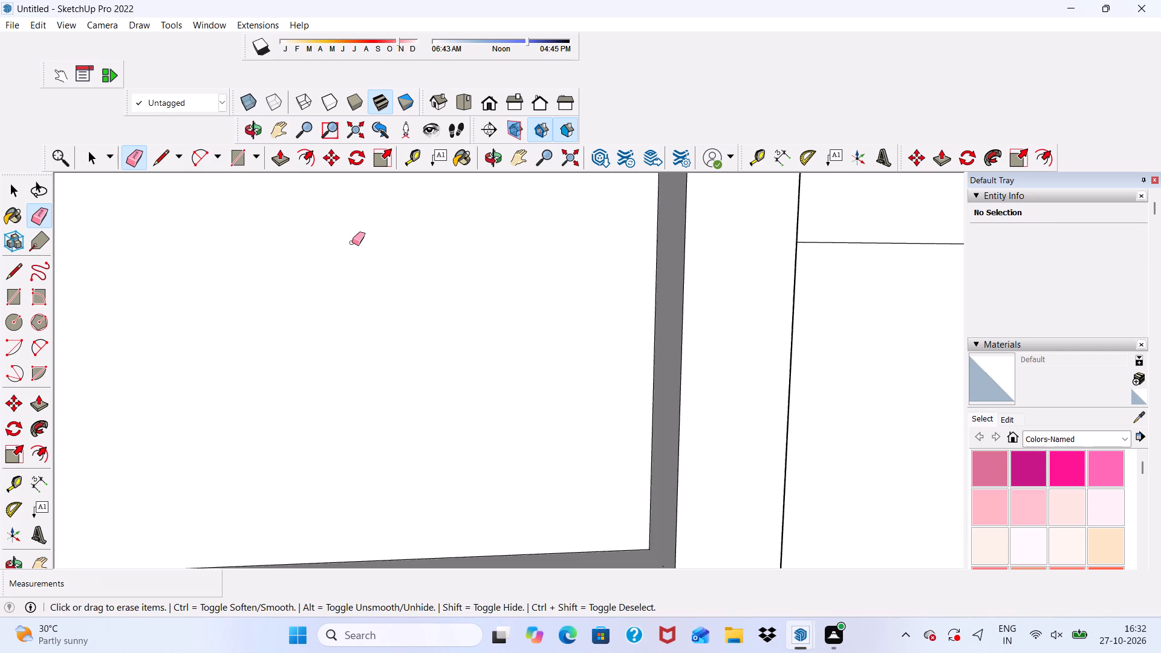
In the front view, draw a square about 8' per side on the left bay's wall above the ledge.
{"action": "scroll", "coordinate": [279, 222], "scroll_direction": "down", "scroll_amount": 5}
{"action": "left_click", "coordinate": [233, 153]}
{"action": "scroll", "coordinate": [232, 245], "scroll_direction": "down", "scroll_amount": 5}
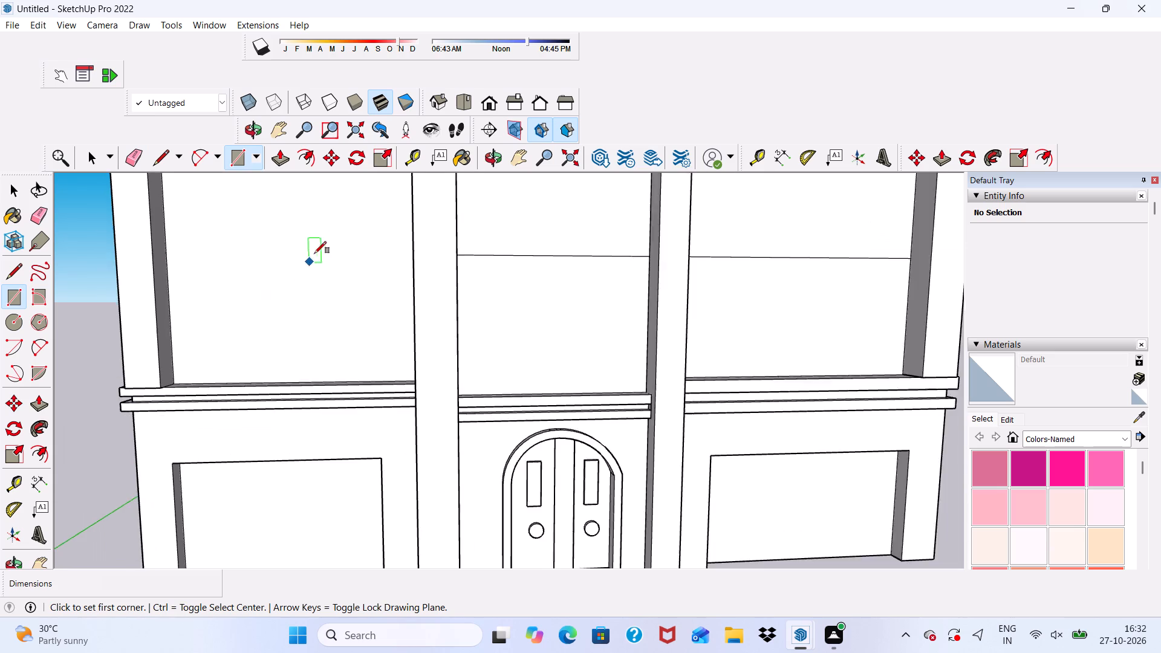
{"action": "scroll", "coordinate": [314, 253], "scroll_direction": "down", "scroll_amount": 16}
{"action": "middle_click_drag", "start_coordinate": [355, 317], "coordinate": [357, 299]}
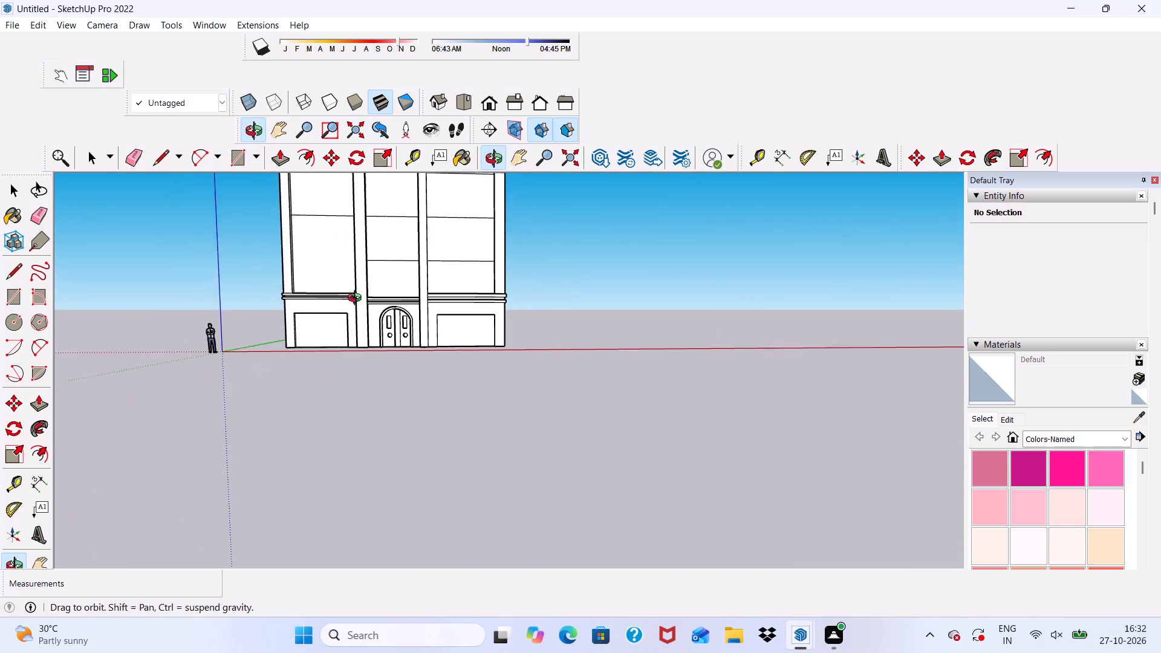
{"action": "middle_click_drag", "start_coordinate": [357, 299], "coordinate": [363, 259]}
{"action": "scroll", "coordinate": [363, 259], "scroll_direction": "up", "scroll_amount": 4}
{"action": "scroll", "coordinate": [299, 279], "scroll_direction": "up", "scroll_amount": 4}
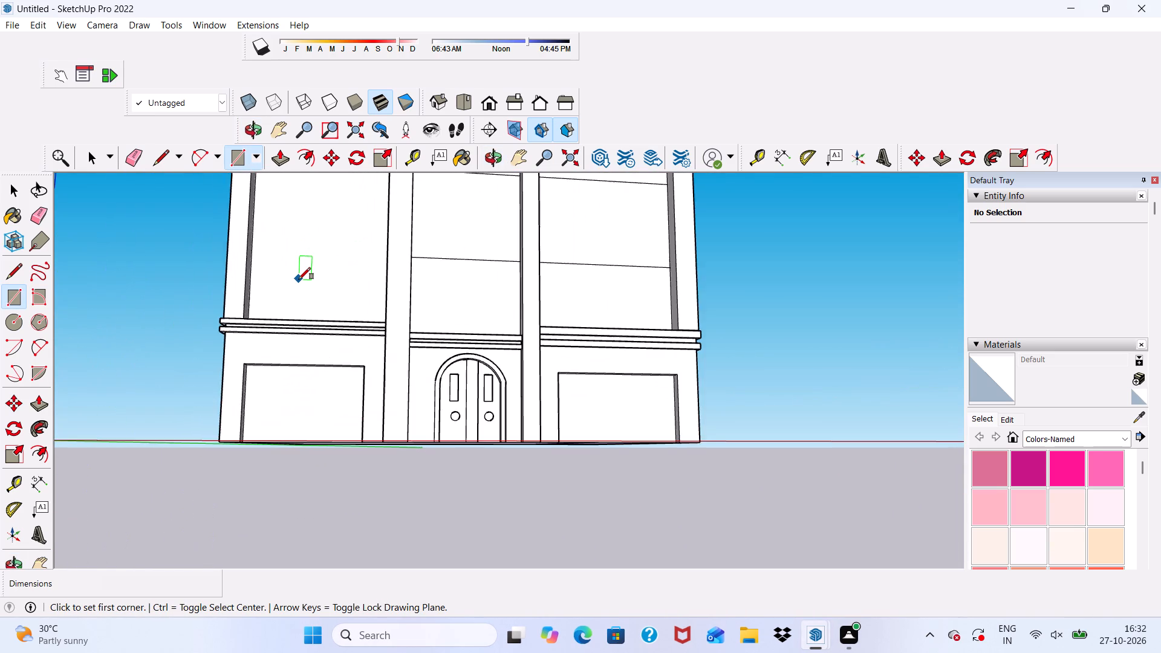
{"action": "scroll", "coordinate": [299, 279], "scroll_direction": "down", "scroll_amount": 6}
{"action": "scroll", "coordinate": [360, 207], "scroll_direction": "up", "scroll_amount": 2}
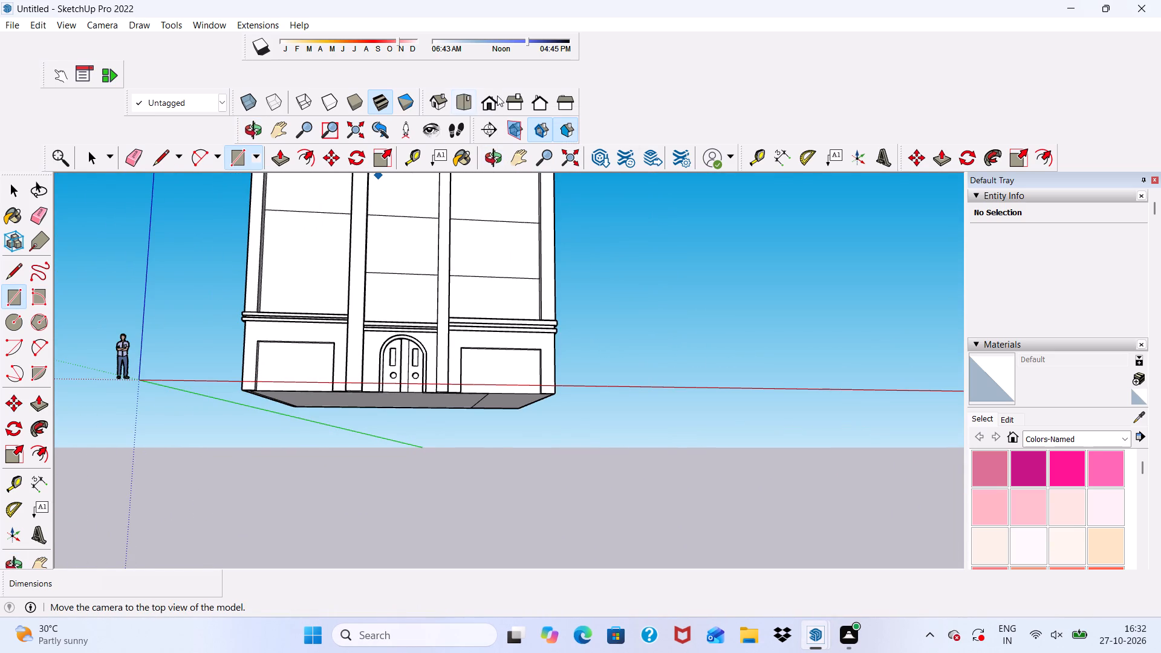
{"action": "left_click", "coordinate": [497, 96]}
{"action": "scroll", "coordinate": [435, 438], "scroll_direction": "up", "scroll_amount": 4}
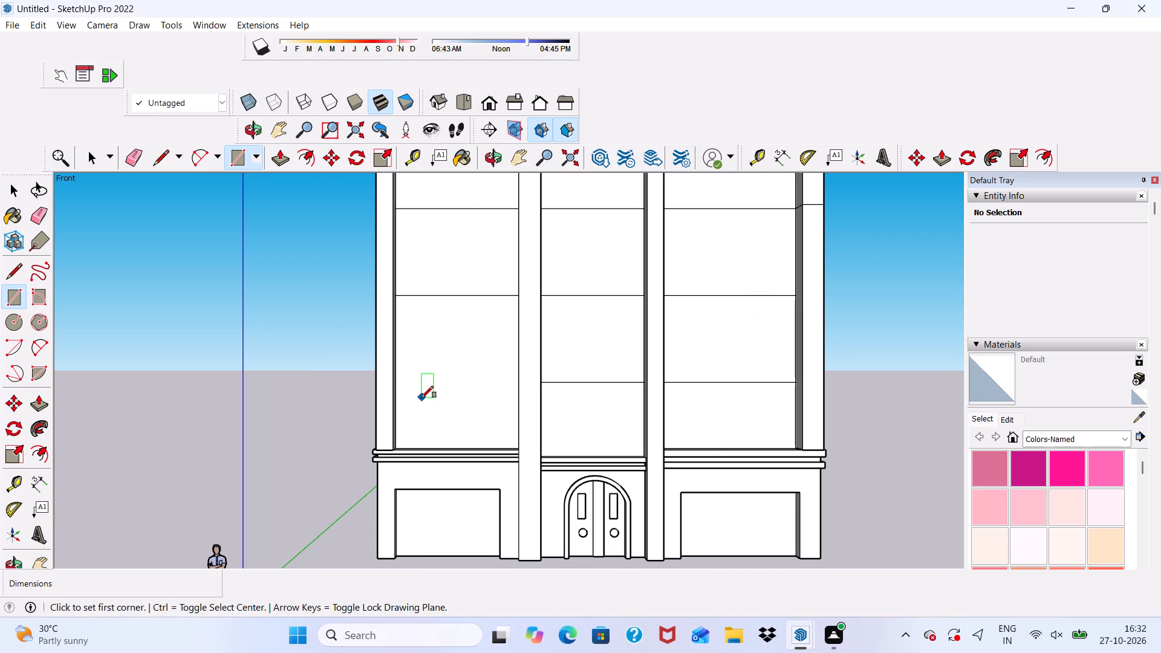
{"action": "scroll", "coordinate": [421, 398], "scroll_direction": "down", "scroll_amount": 4}
{"action": "scroll", "coordinate": [467, 255], "scroll_direction": "down", "scroll_amount": 2}
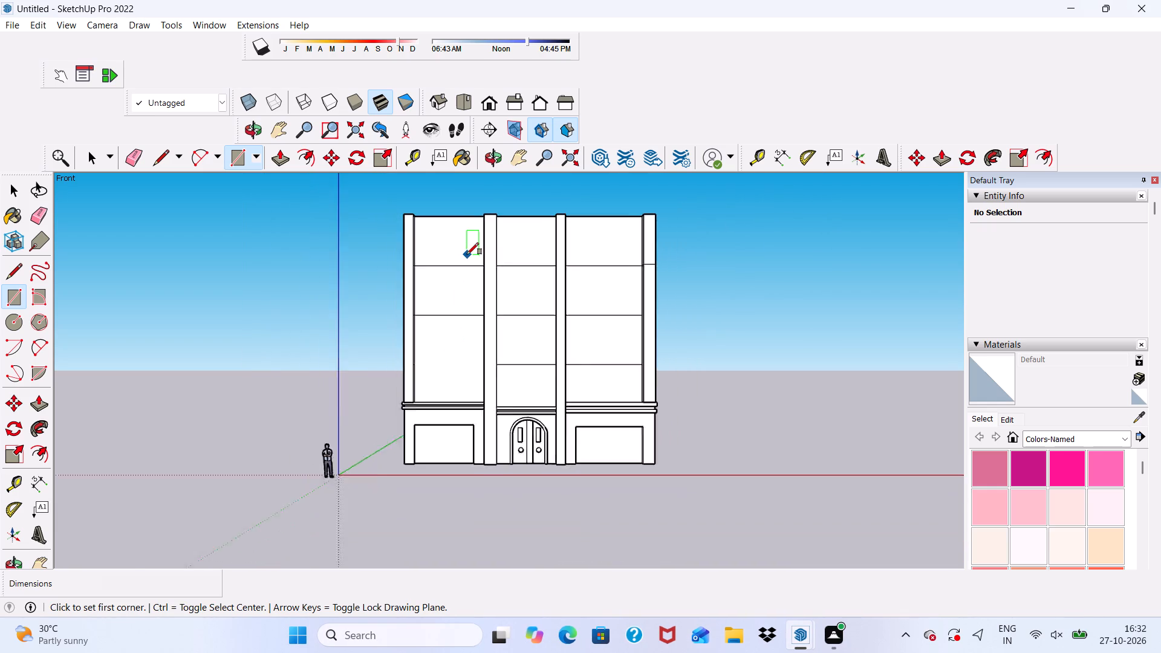
{"action": "scroll", "coordinate": [467, 255], "scroll_direction": "down", "scroll_amount": 1}
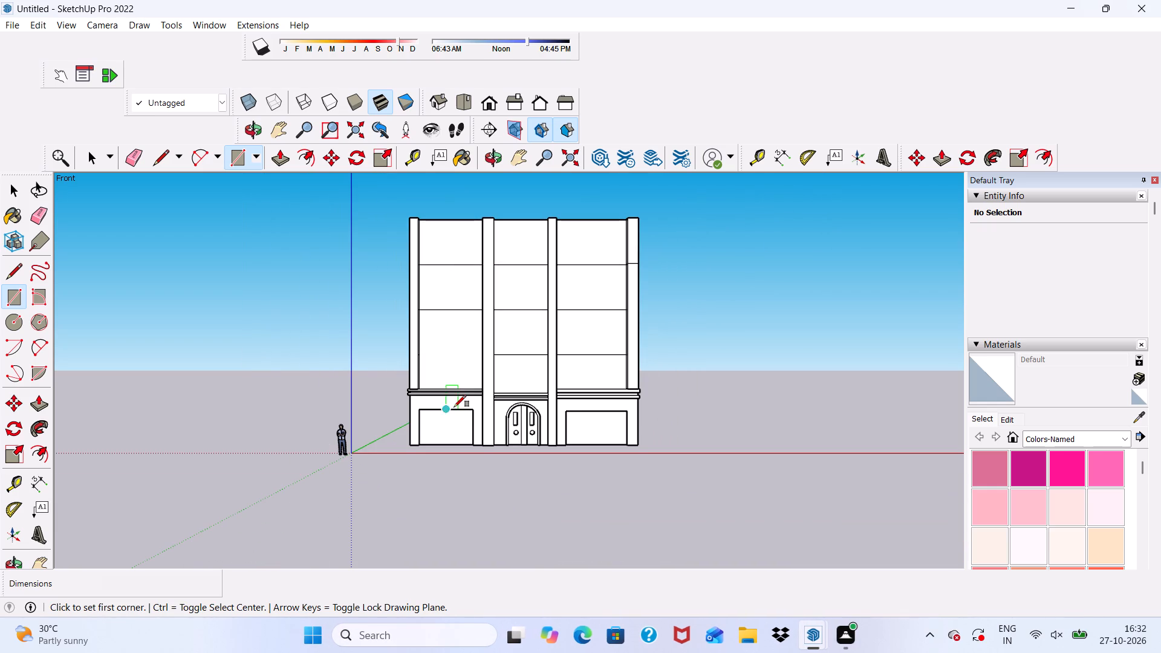
{"action": "scroll", "coordinate": [452, 340], "scroll_direction": "up", "scroll_amount": 2}
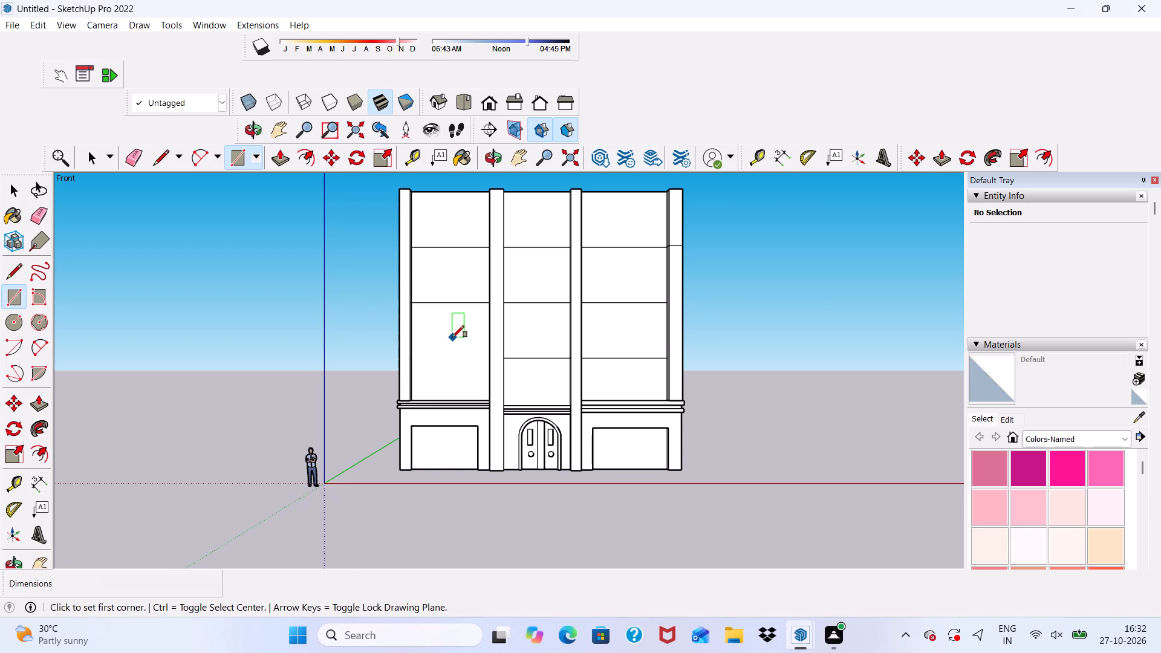
{"action": "scroll", "coordinate": [450, 383], "scroll_direction": "up", "scroll_amount": 7}
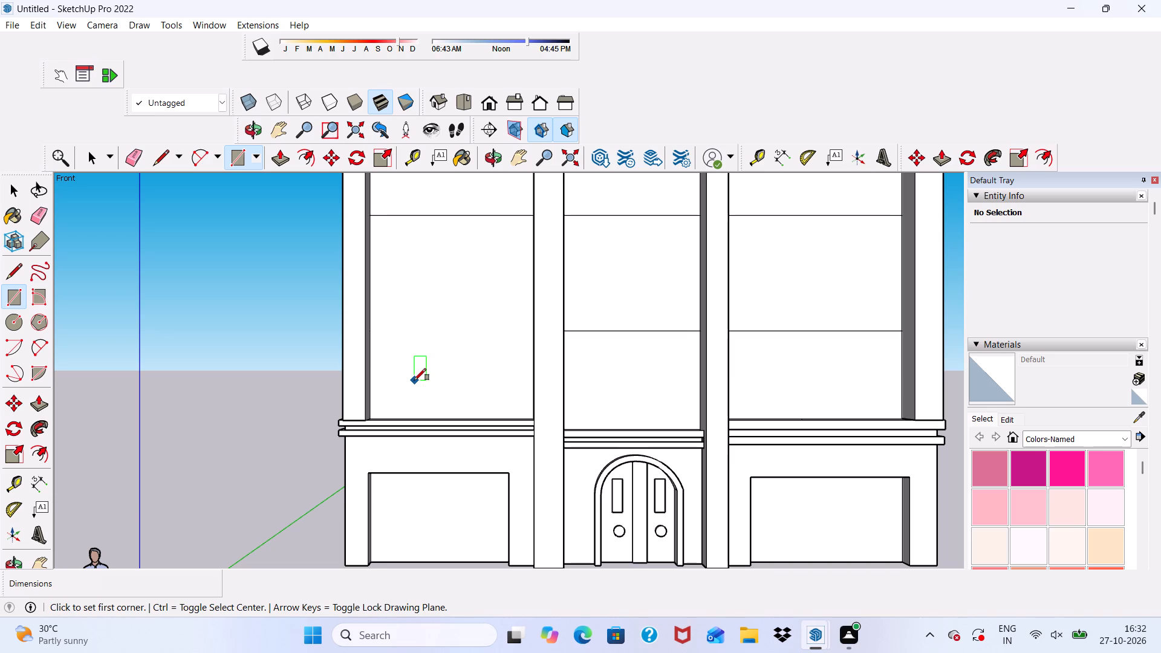
{"action": "left_click", "coordinate": [409, 374]}
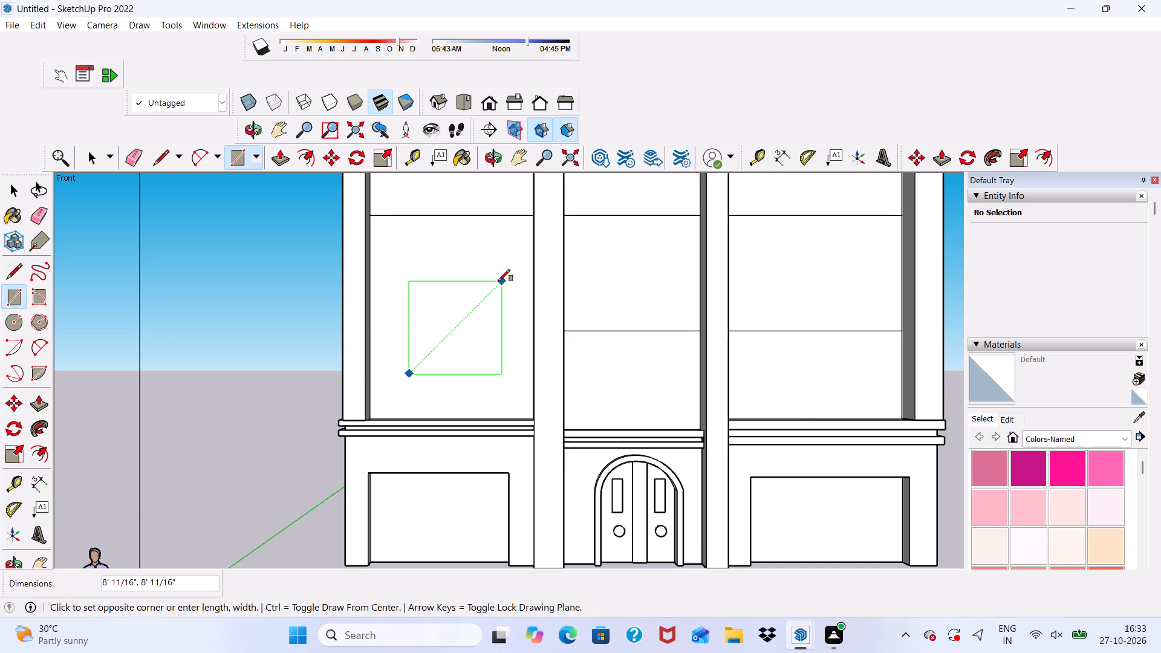
{"action": "scroll", "coordinate": [498, 281], "scroll_direction": "up", "scroll_amount": 1}
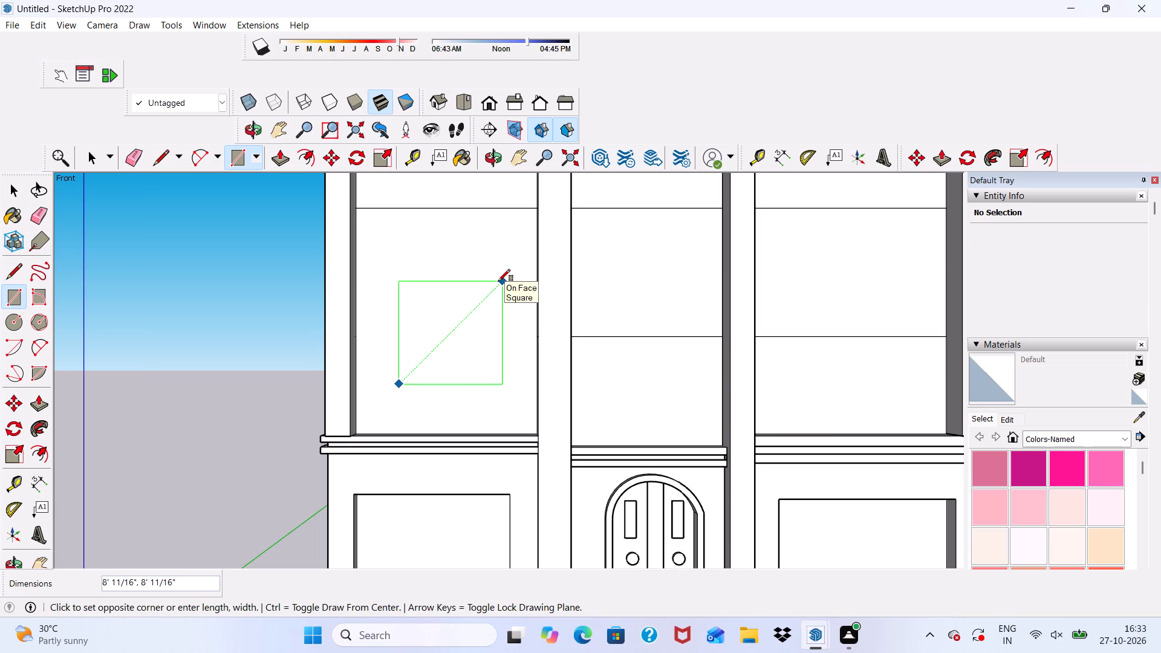
{"action": "left_click", "coordinate": [498, 281]}
{"action": "scroll", "coordinate": [417, 275], "scroll_direction": "down", "scroll_amount": 5}
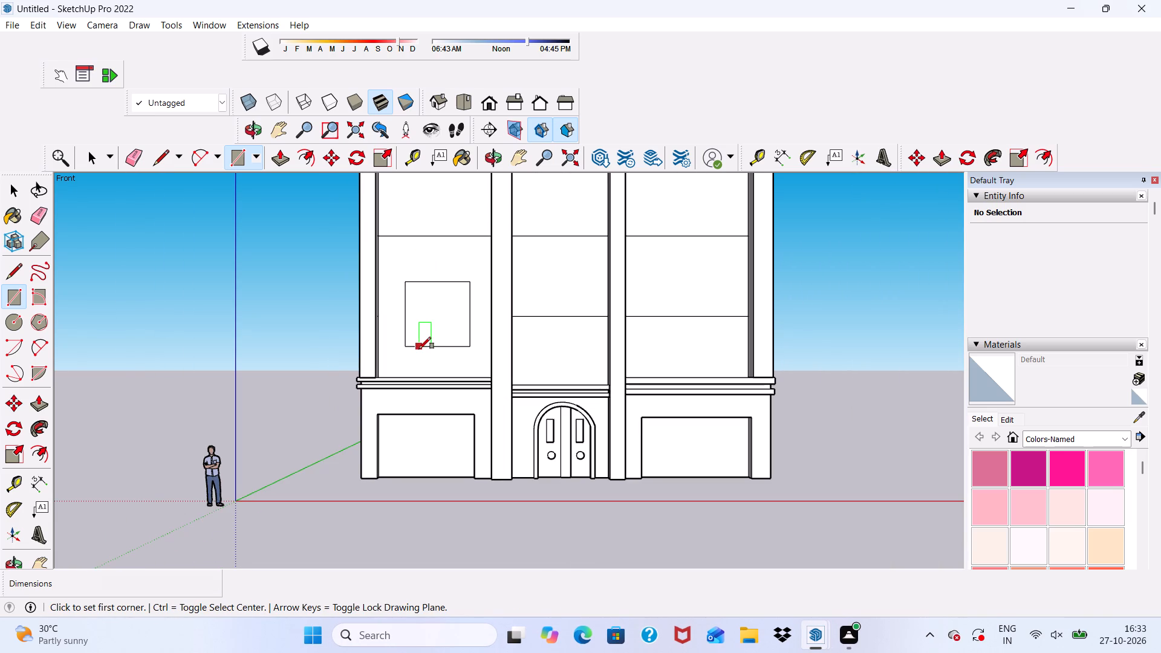
Draw a two-point arc between the square's side edges near their upper ends, with a bulge of about 2' 2 3/8" reaching the top edge.
{"action": "key", "text": "space"}
{"action": "scroll", "coordinate": [449, 284], "scroll_direction": "up", "scroll_amount": 1}
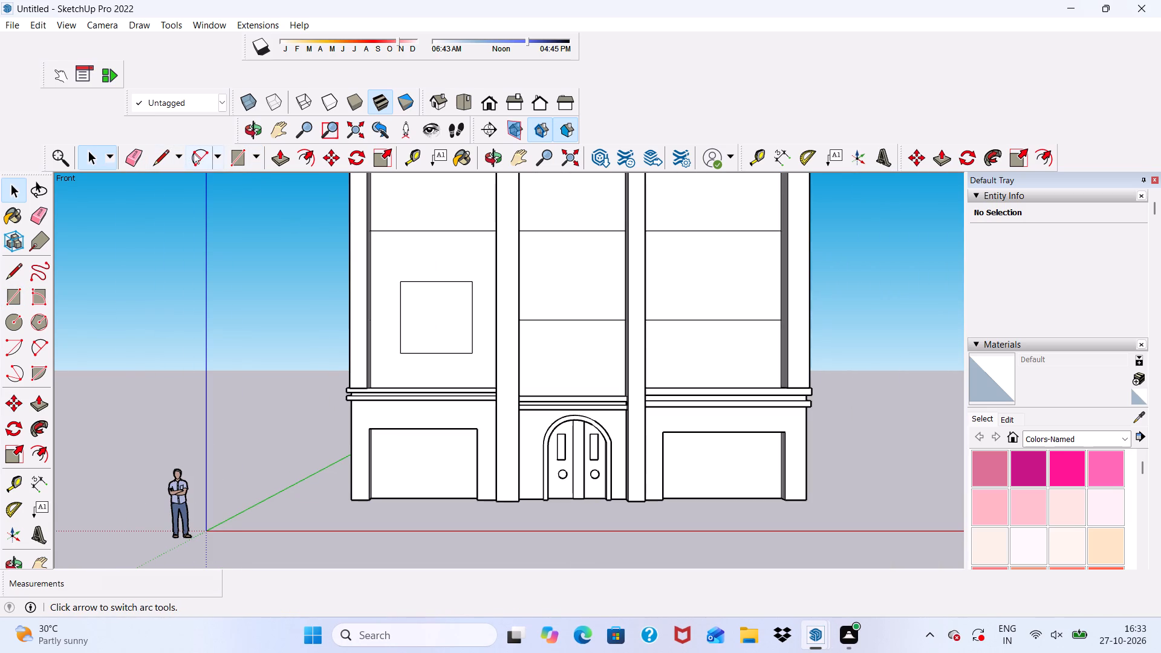
{"action": "left_click", "coordinate": [200, 155]}
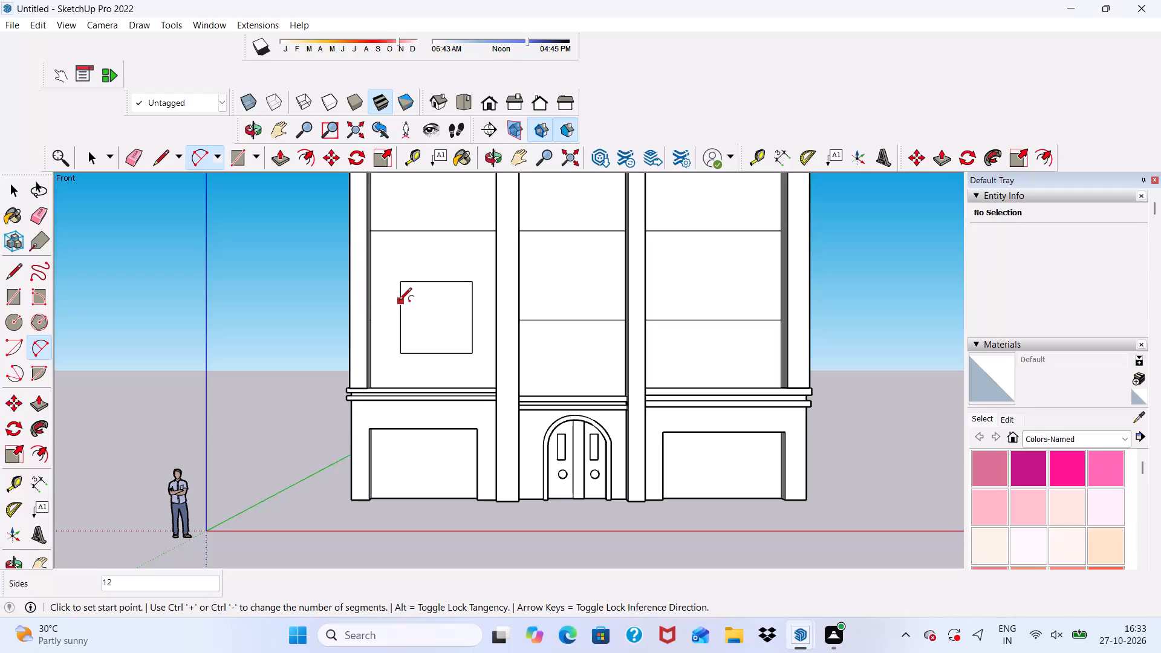
{"action": "left_click", "coordinate": [400, 301]}
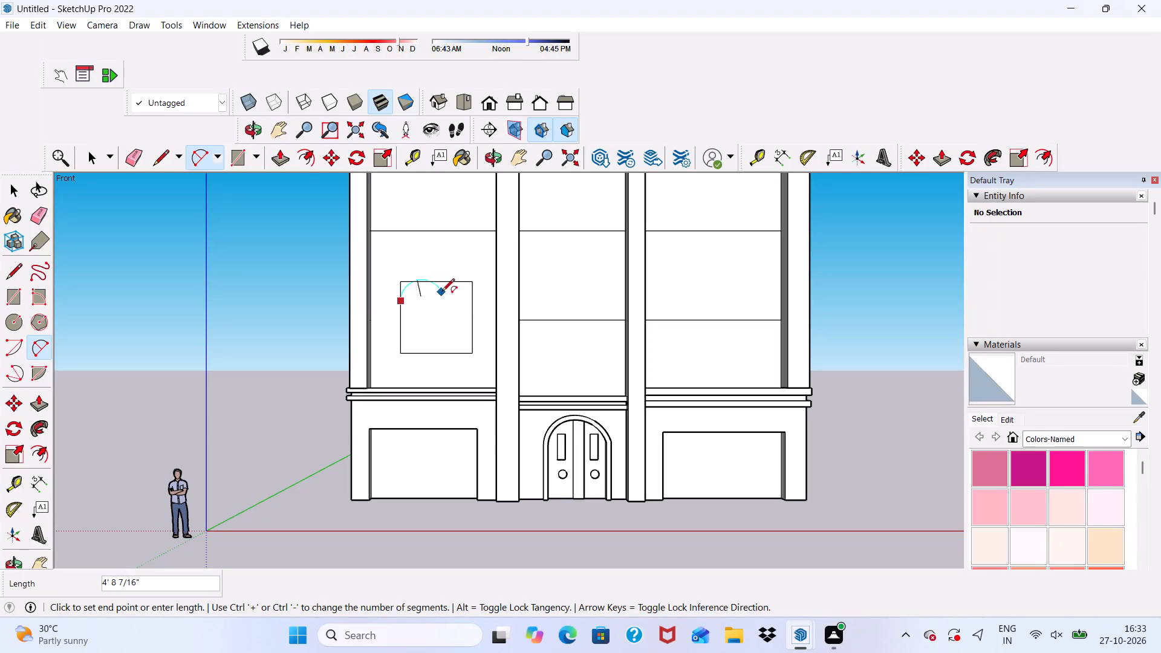
{"action": "left_click", "coordinate": [469, 305]}
{"action": "scroll", "coordinate": [441, 302], "scroll_direction": "up", "scroll_amount": 4}
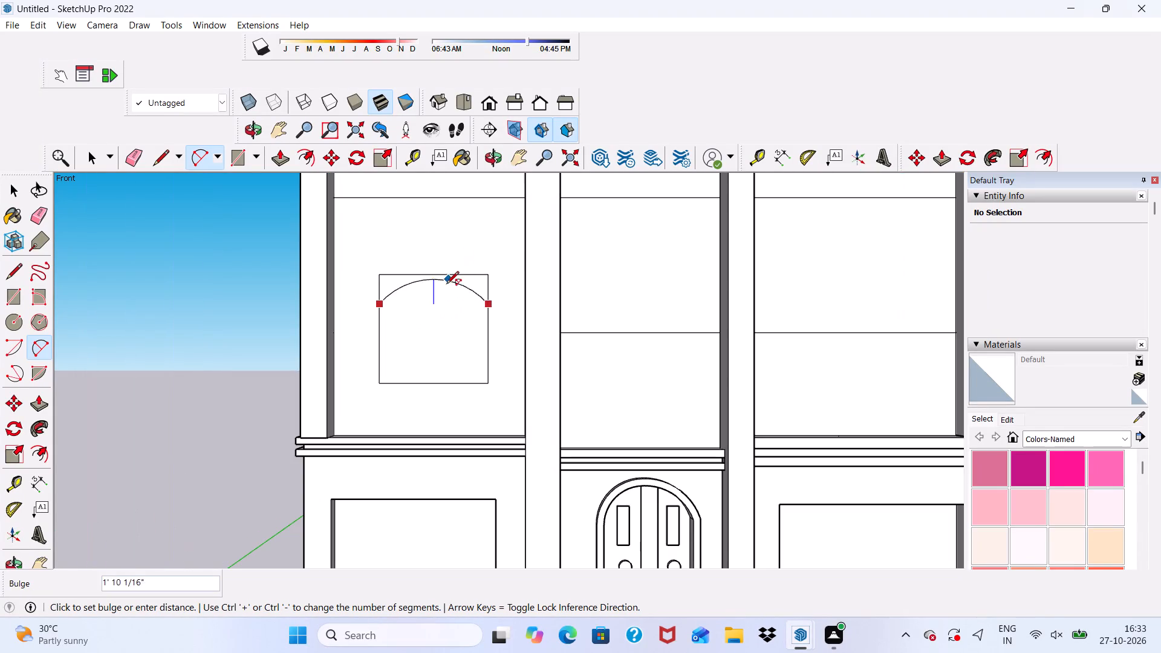
{"action": "scroll", "coordinate": [446, 282], "scroll_direction": "up", "scroll_amount": 1}
{"action": "left_click", "coordinate": [447, 276]}
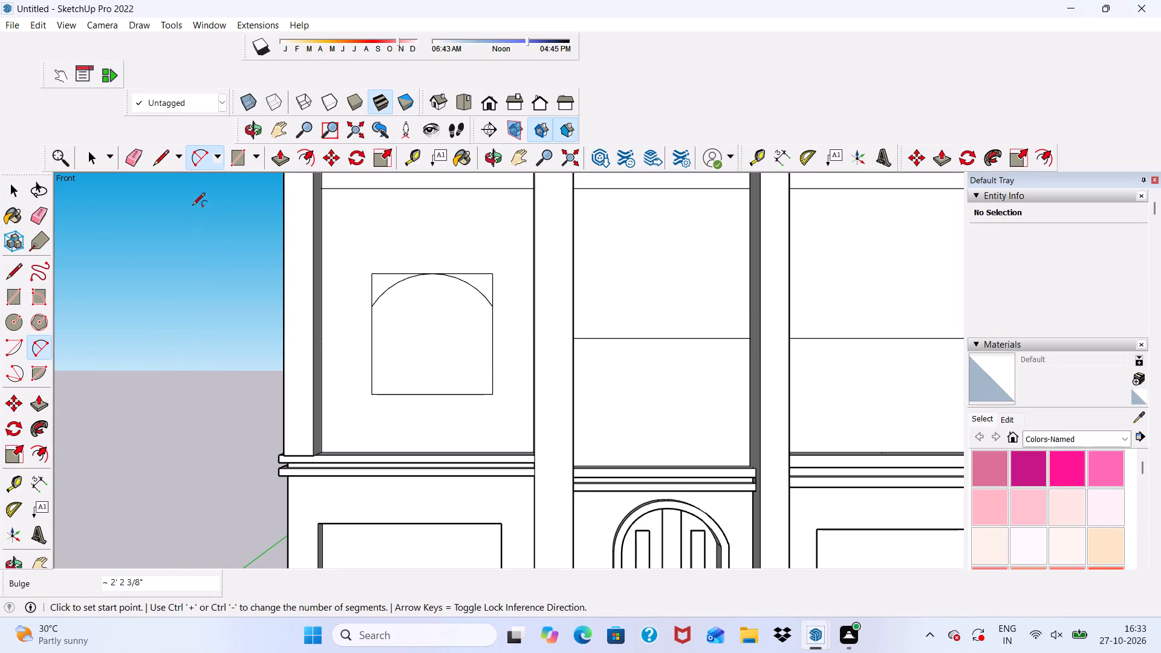
Erase the square's top edge and the side stubs above the arc, leaving an arched window outline.
{"action": "left_click", "coordinate": [127, 157]}
{"action": "scroll", "coordinate": [350, 262], "scroll_direction": "up", "scroll_amount": 2}
{"action": "scroll", "coordinate": [413, 271], "scroll_direction": "up", "scroll_amount": 2}
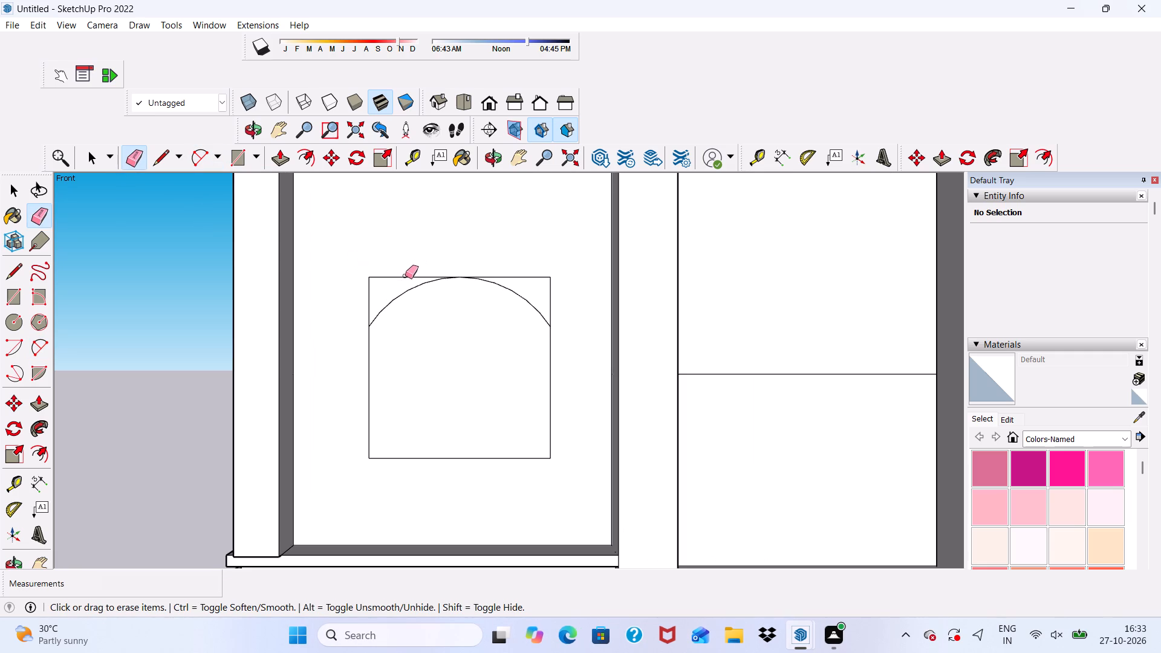
{"action": "left_click_drag", "start_coordinate": [405, 276], "coordinate": [367, 296]}
{"action": "left_click_drag", "start_coordinate": [530, 276], "coordinate": [549, 302]}
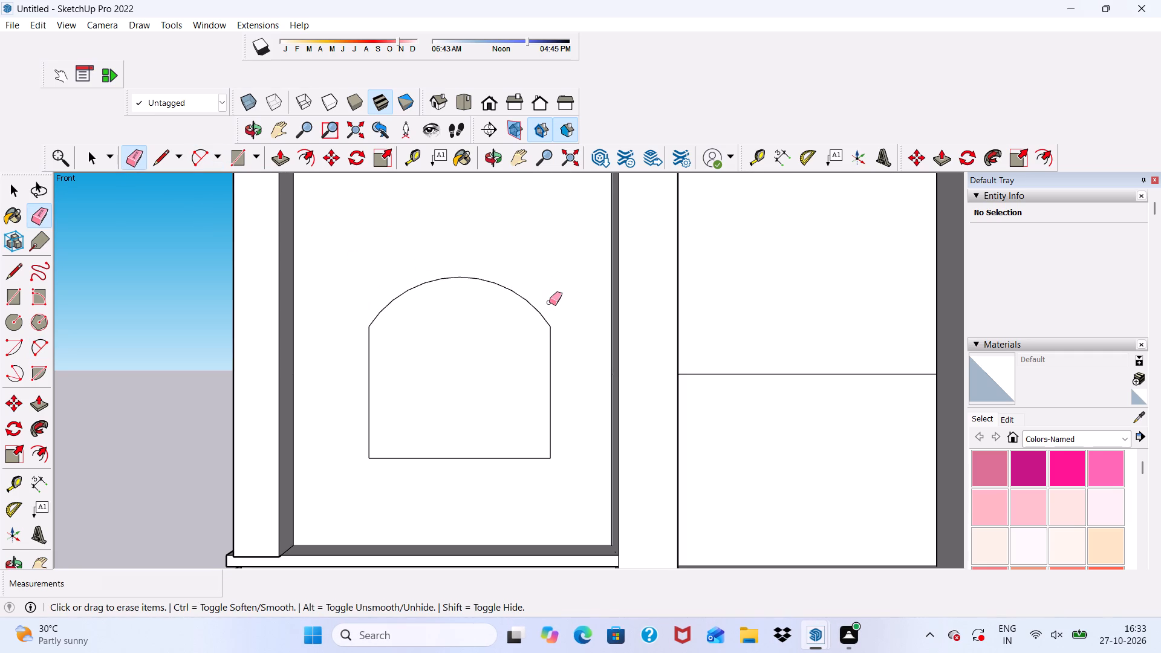
{"action": "scroll", "coordinate": [511, 308], "scroll_direction": "down", "scroll_amount": 4}
{"action": "key", "text": "space"}
Offset the arched window face's outline outward by about 1' 2 5/8", undoing the accidental first offset.
{"action": "scroll", "coordinate": [475, 314], "scroll_direction": "down", "scroll_amount": 4}
{"action": "middle_click_drag", "start_coordinate": [475, 314], "coordinate": [417, 402]}
{"action": "scroll", "coordinate": [457, 348], "scroll_direction": "up", "scroll_amount": 5}
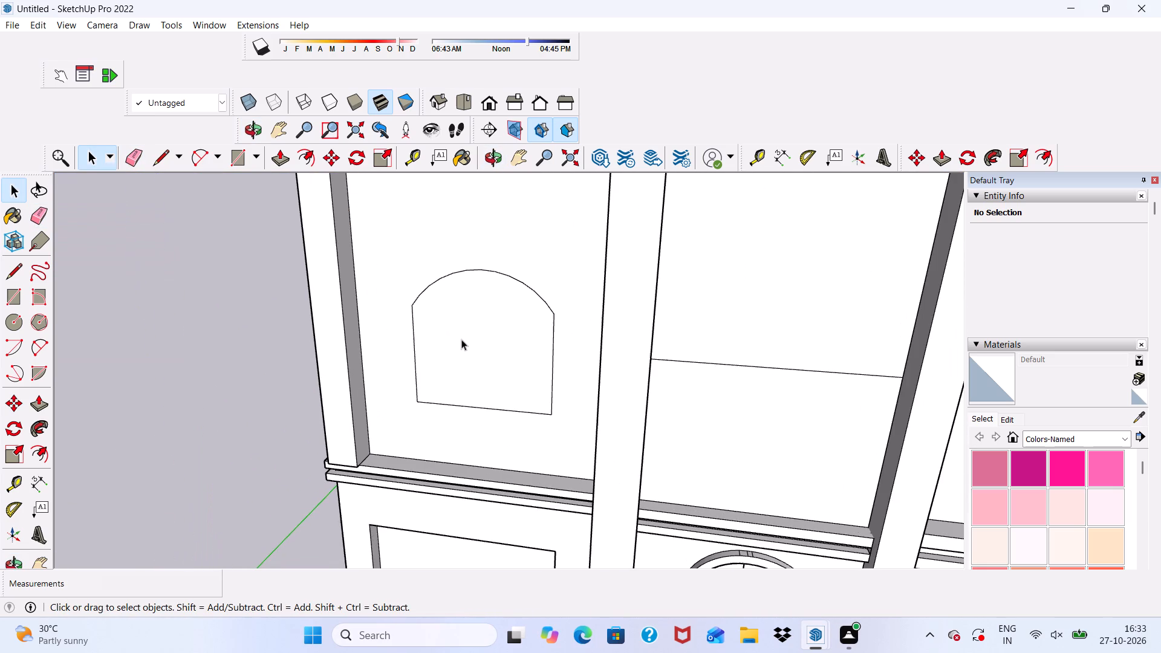
{"action": "left_click", "coordinate": [464, 331]}
{"action": "left_click", "coordinate": [310, 156]}
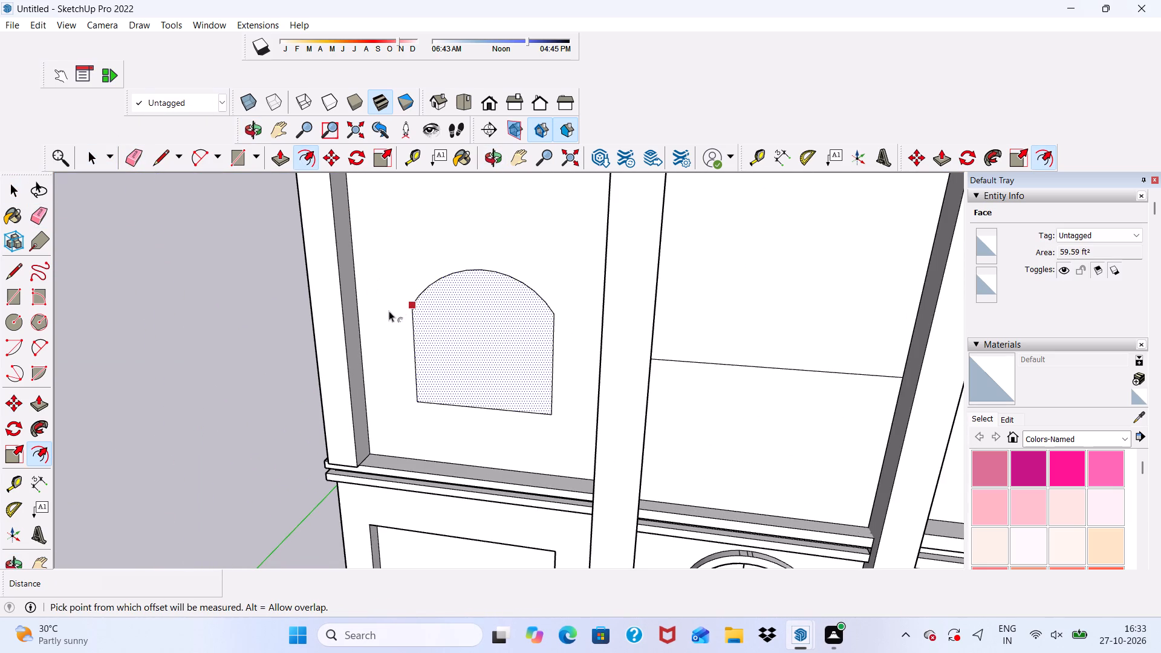
{"action": "left_click", "coordinate": [409, 311]}
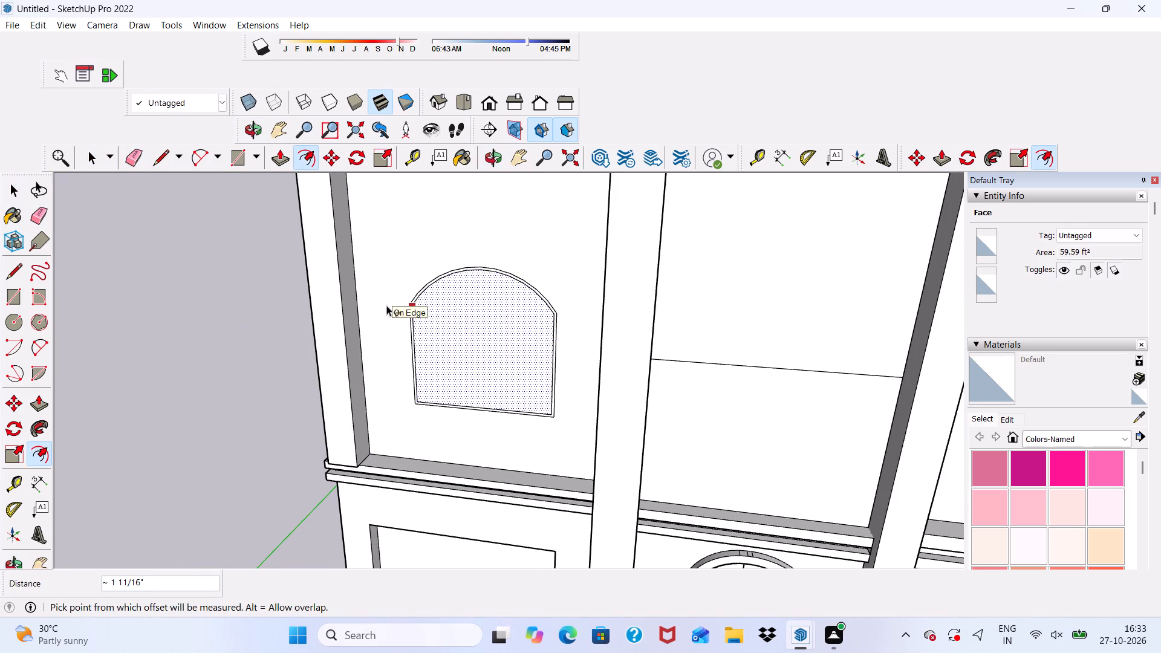
{"action": "left_click", "coordinate": [386, 305]}
{"action": "key", "text": "ctrl+z"}
{"action": "left_click", "coordinate": [412, 312]}
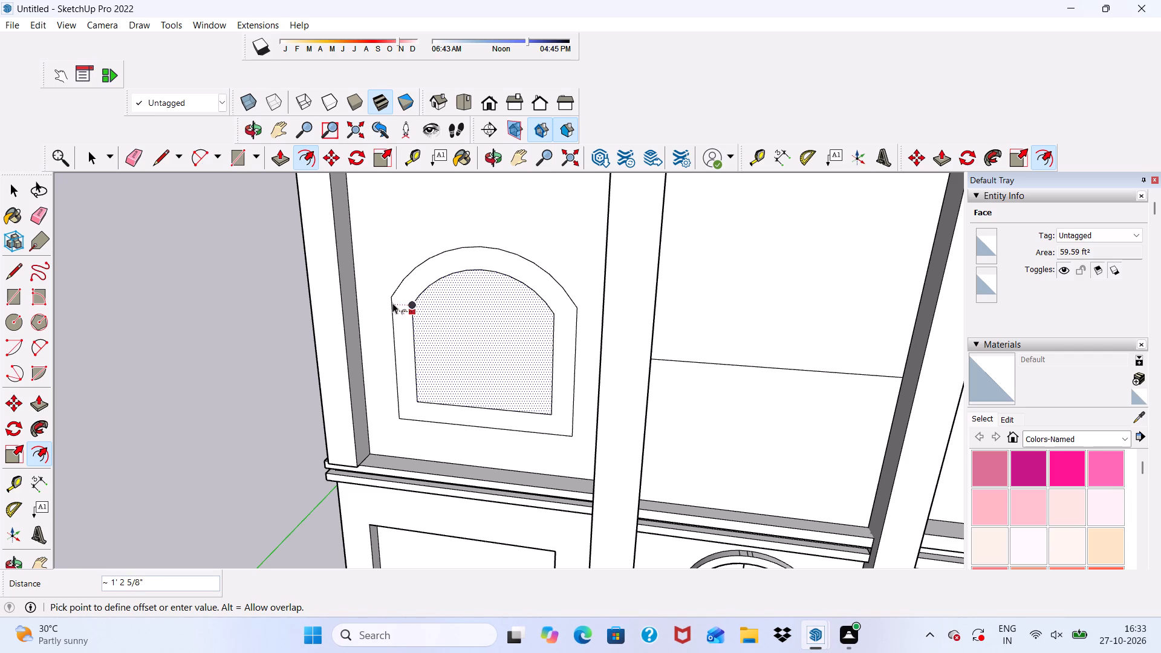
{"action": "left_click", "coordinate": [392, 303]}
{"action": "scroll", "coordinate": [397, 287], "scroll_direction": "down", "scroll_amount": 4}
{"action": "key", "text": "space"}
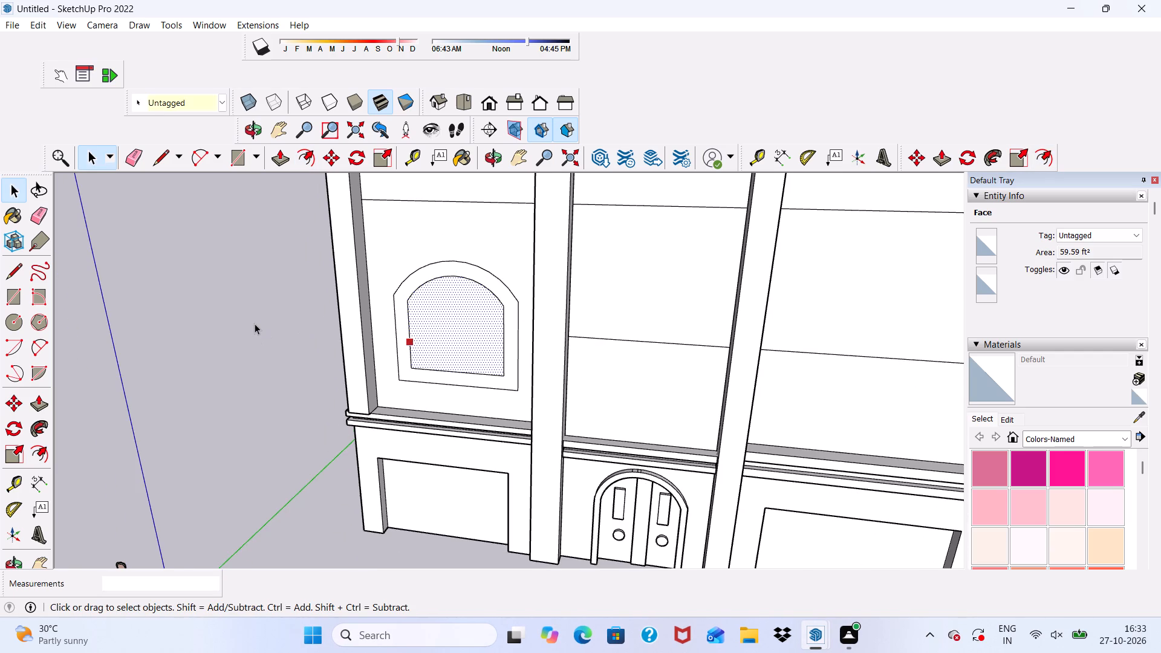
{"action": "left_click", "coordinate": [255, 323]}
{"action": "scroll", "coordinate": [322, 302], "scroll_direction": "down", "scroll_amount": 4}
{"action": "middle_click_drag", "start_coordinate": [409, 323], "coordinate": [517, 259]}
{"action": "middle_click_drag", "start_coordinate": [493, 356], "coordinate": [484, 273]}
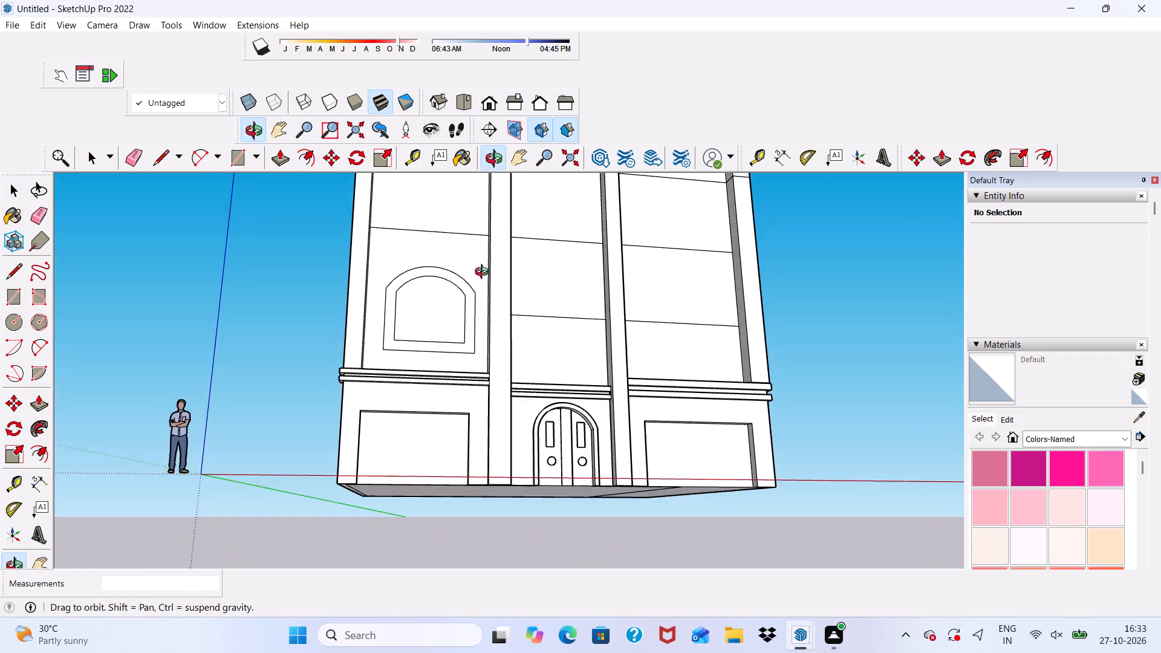
Extrude the arched frame face around the left bay's window outward by 1'.
{"action": "middle_click_drag", "start_coordinate": [484, 273], "coordinate": [404, 357]}
{"action": "scroll", "coordinate": [395, 359], "scroll_direction": "up", "scroll_amount": 8}
{"action": "scroll", "coordinate": [357, 293], "scroll_direction": "up", "scroll_amount": 4}
{"action": "scroll", "coordinate": [357, 283], "scroll_direction": "down", "scroll_amount": 1}
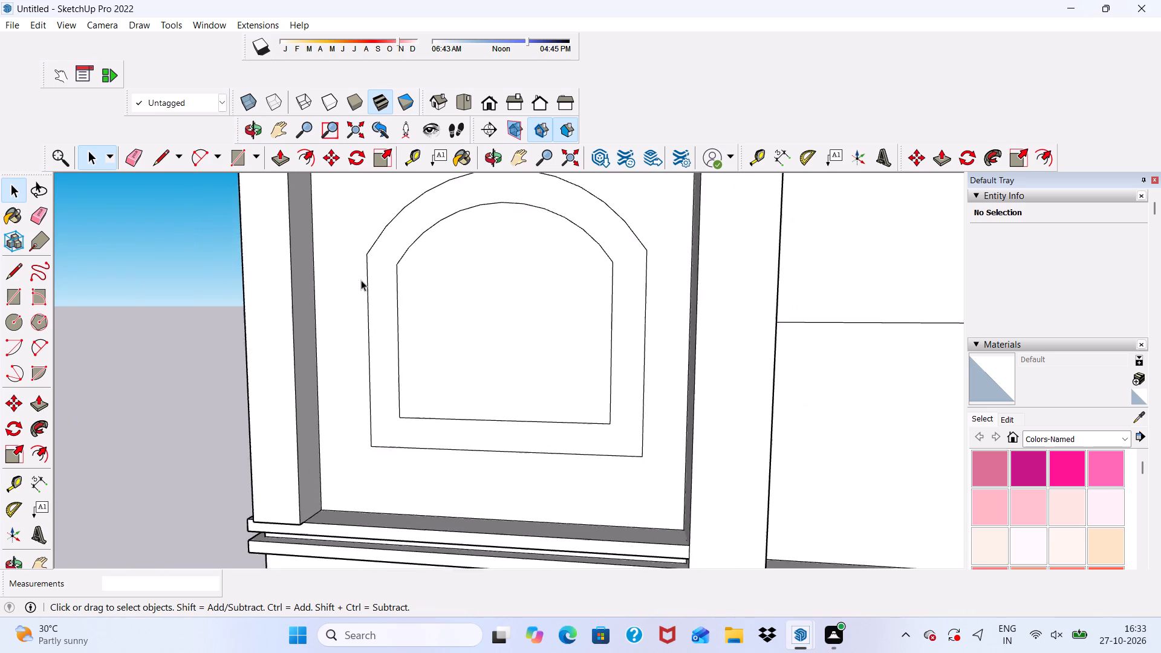
{"action": "scroll", "coordinate": [361, 280], "scroll_direction": "up", "scroll_amount": 3}
{"action": "left_click", "coordinate": [392, 260]}
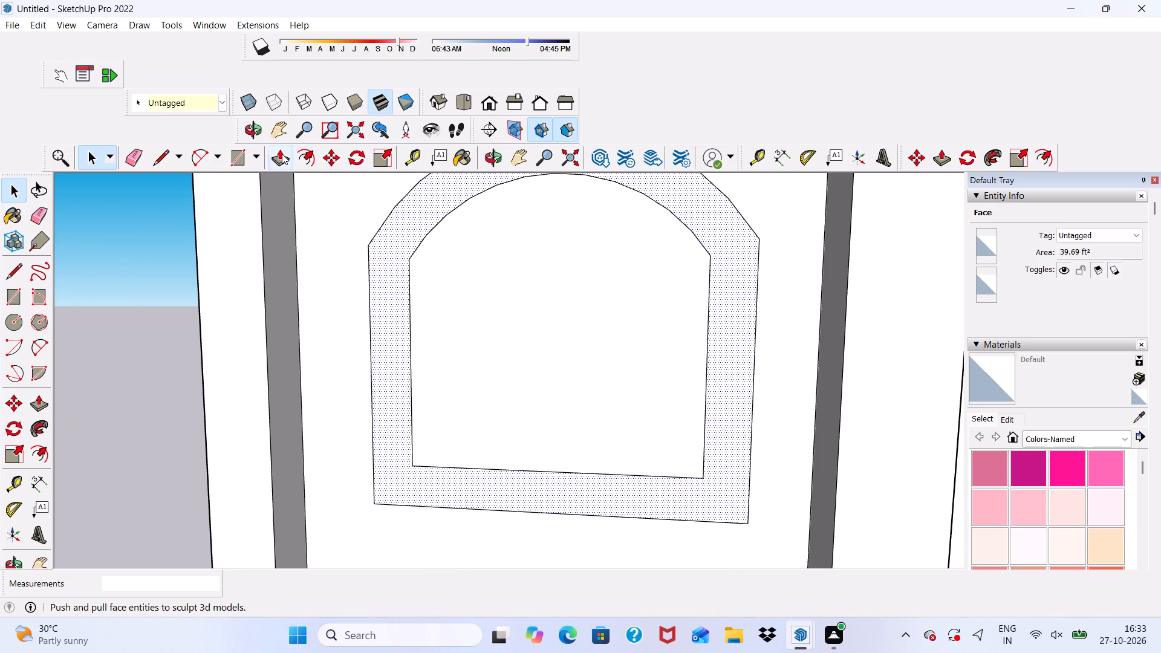
{"action": "left_click", "coordinate": [282, 154]}
{"action": "left_click", "coordinate": [391, 294]}
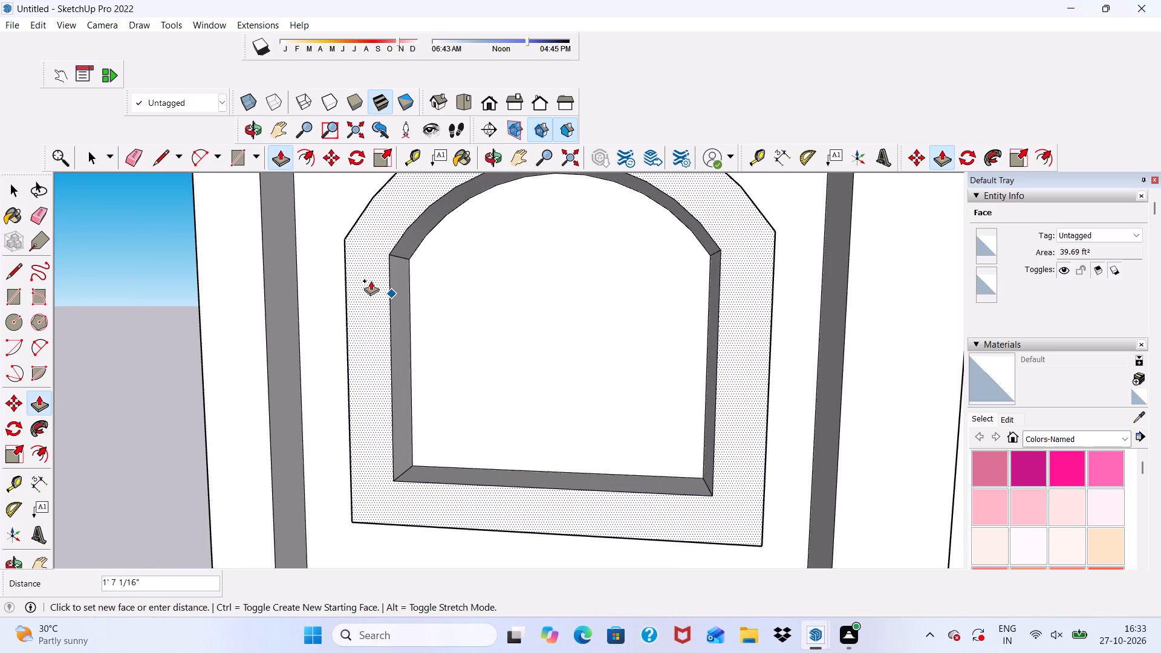
{"action": "key", "text": "6"}
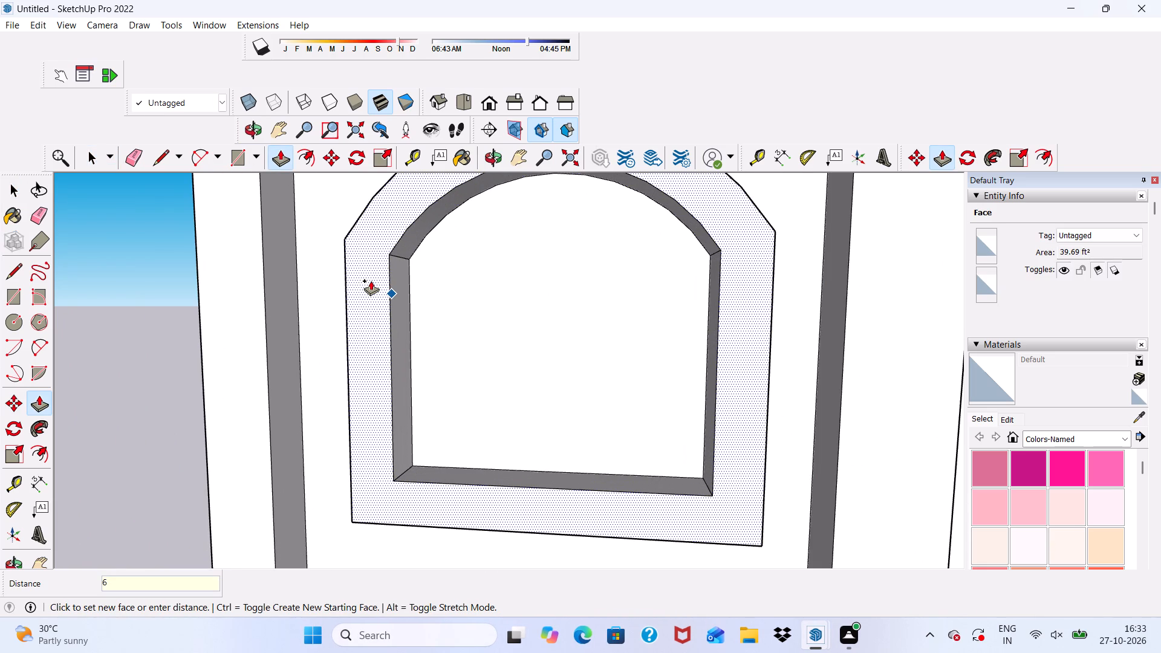
{"action": "key", "text": "BackSpace"}
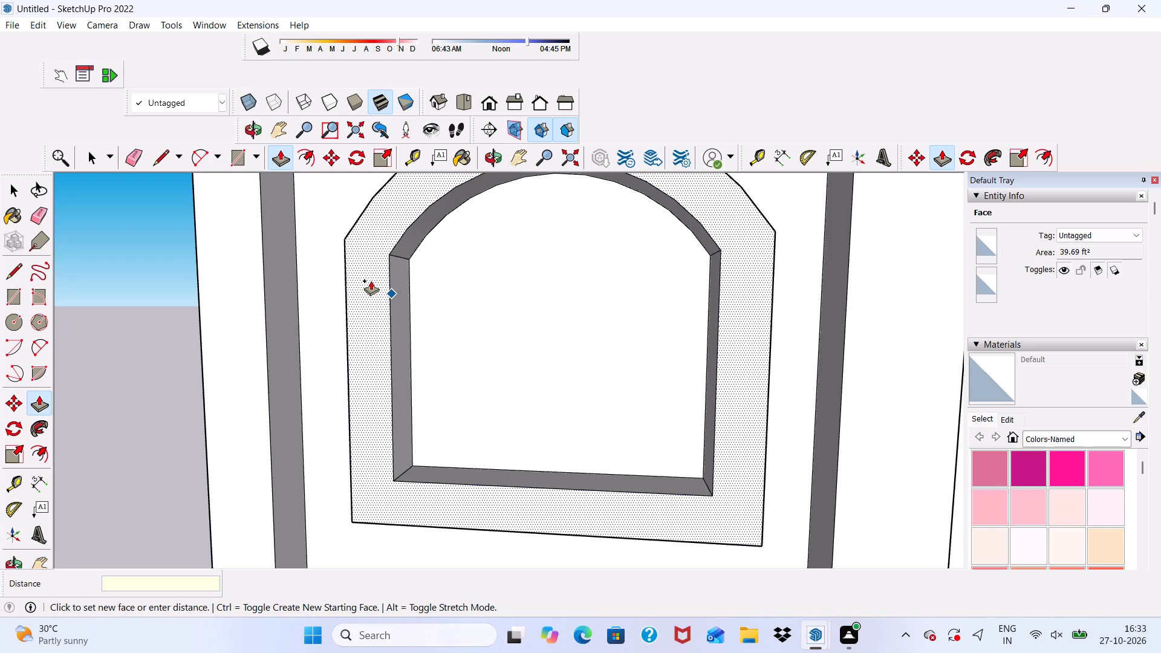
{"action": "type", "text": "1'"}
{"action": "key", "text": "Return"}
{"action": "scroll", "coordinate": [371, 281], "scroll_direction": "down", "scroll_amount": 7}
{"action": "scroll", "coordinate": [466, 326], "scroll_direction": "up", "scroll_amount": 1}
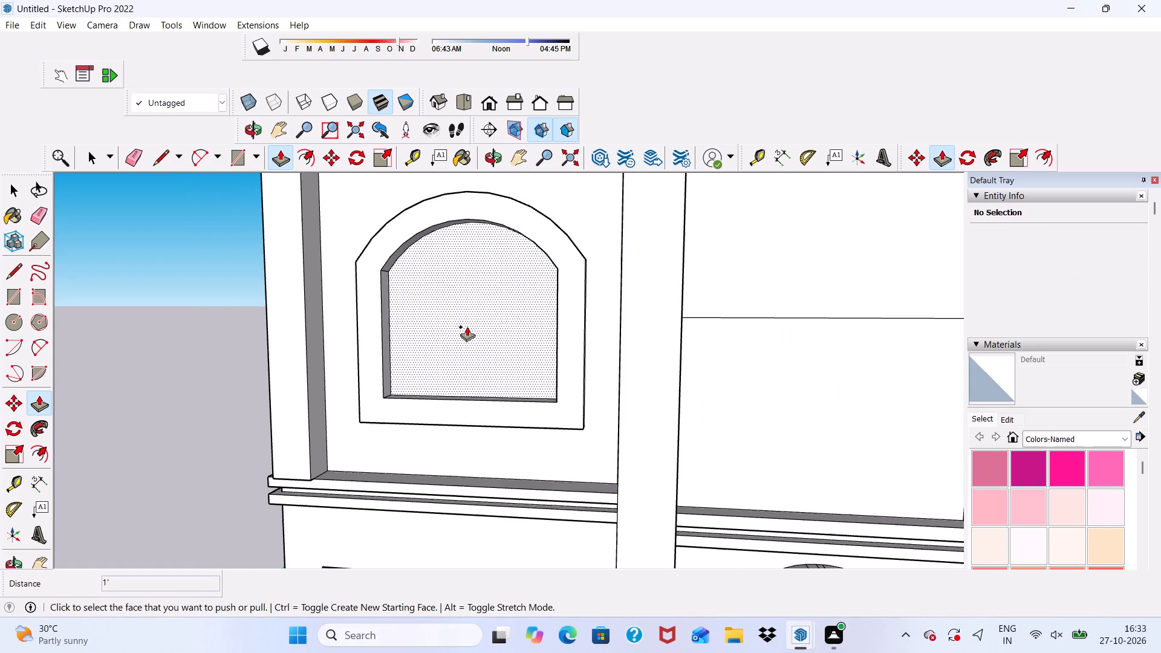
{"action": "middle_click_drag", "start_coordinate": [467, 338], "coordinate": [599, 346]}
{"action": "key", "text": "space"}
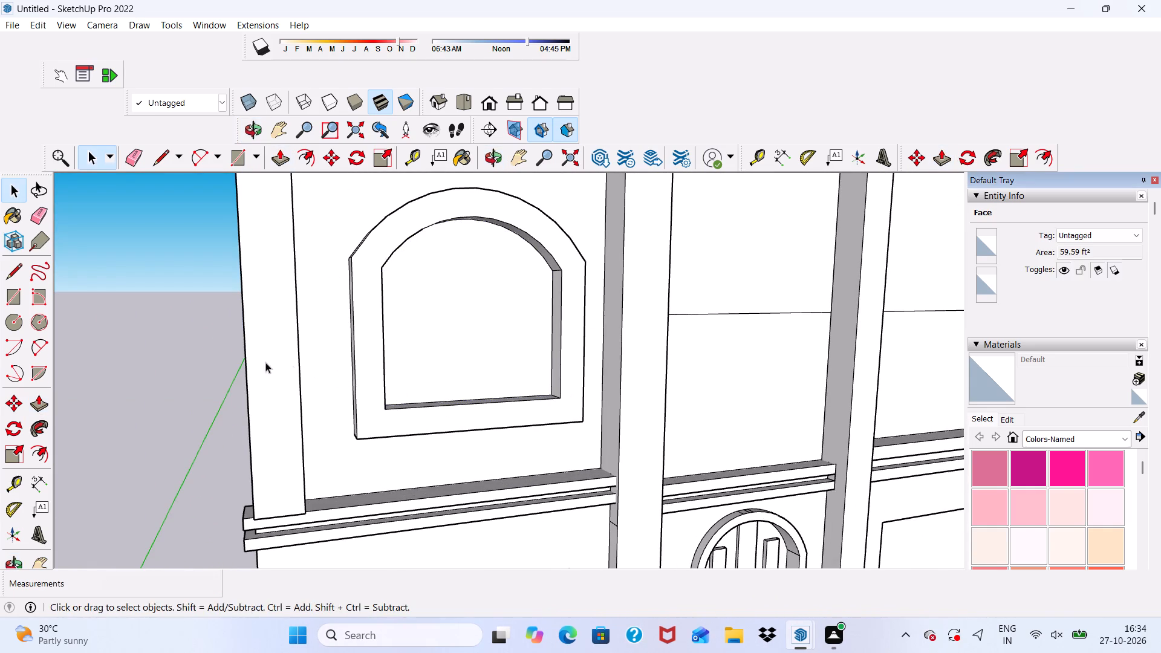
Offset the frame's front outline inward by about 3 11/16", and offset the remaining band inward again by about 6 11/16".
{"action": "left_click", "coordinate": [305, 154]}
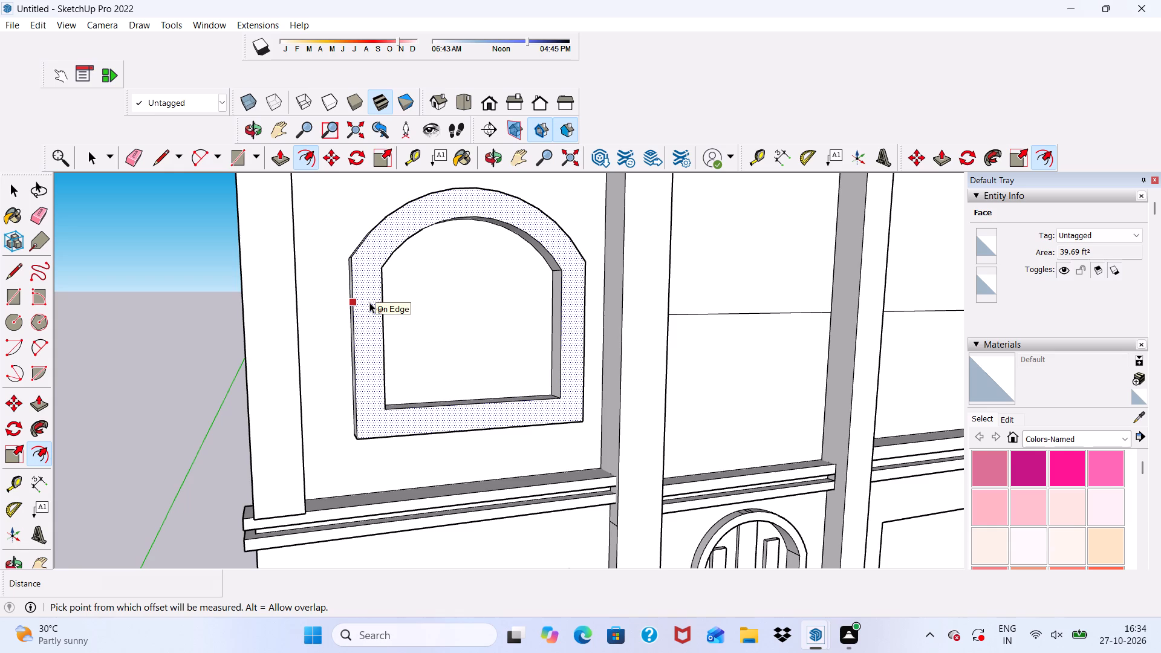
{"action": "left_click", "coordinate": [369, 302]}
{"action": "scroll", "coordinate": [363, 290], "scroll_direction": "up", "scroll_amount": 2}
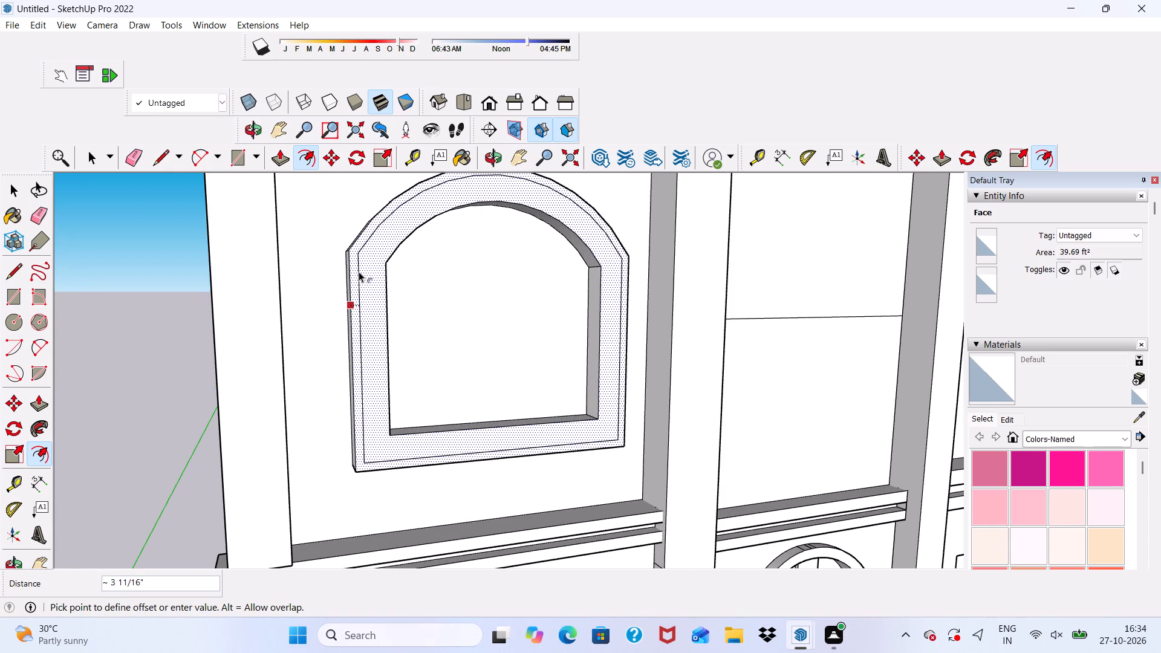
{"action": "left_click", "coordinate": [359, 271]}
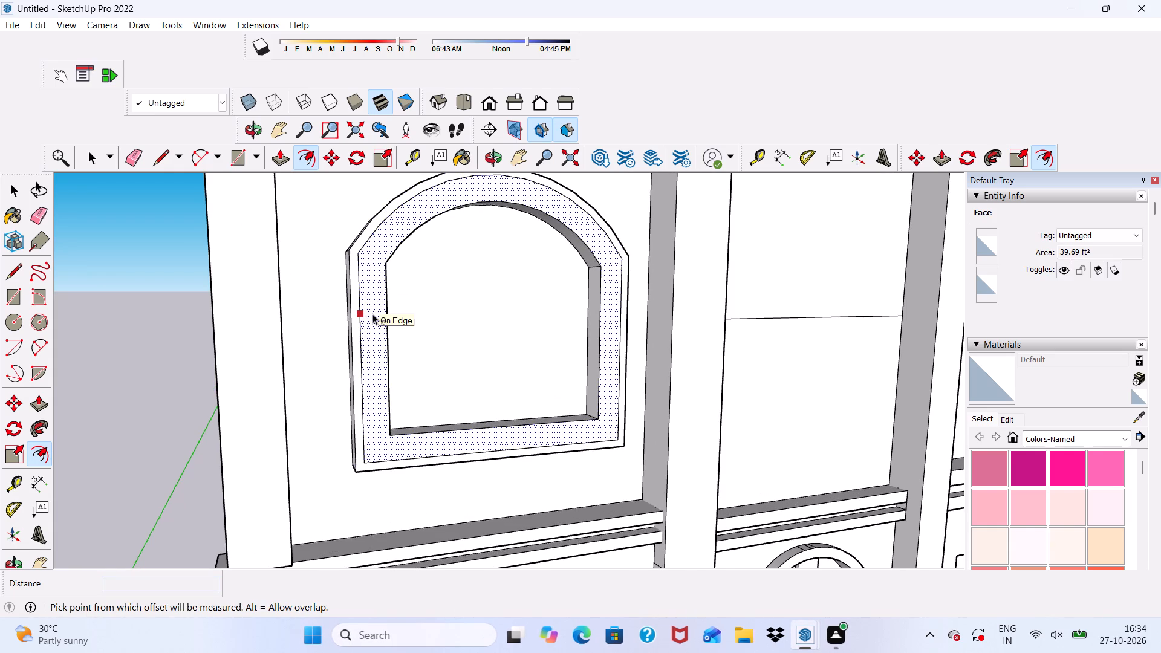
{"action": "left_click", "coordinate": [372, 314]}
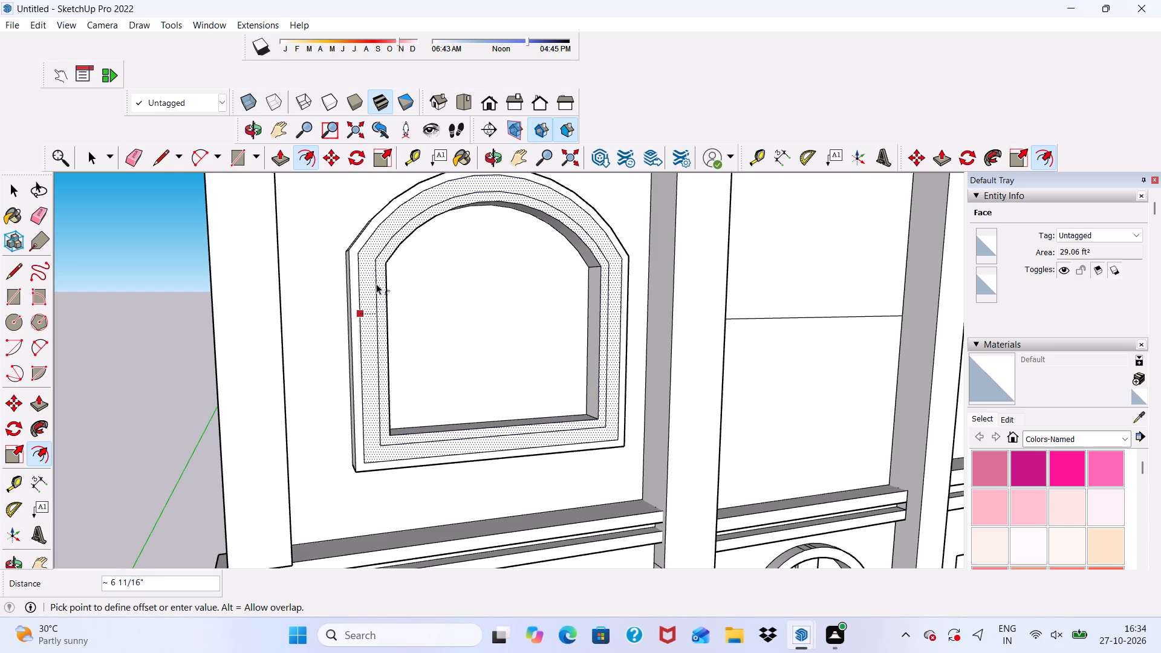
{"action": "left_click", "coordinate": [376, 284]}
{"action": "key", "text": "space"}
{"action": "scroll", "coordinate": [171, 288], "scroll_direction": "down", "scroll_amount": 3}
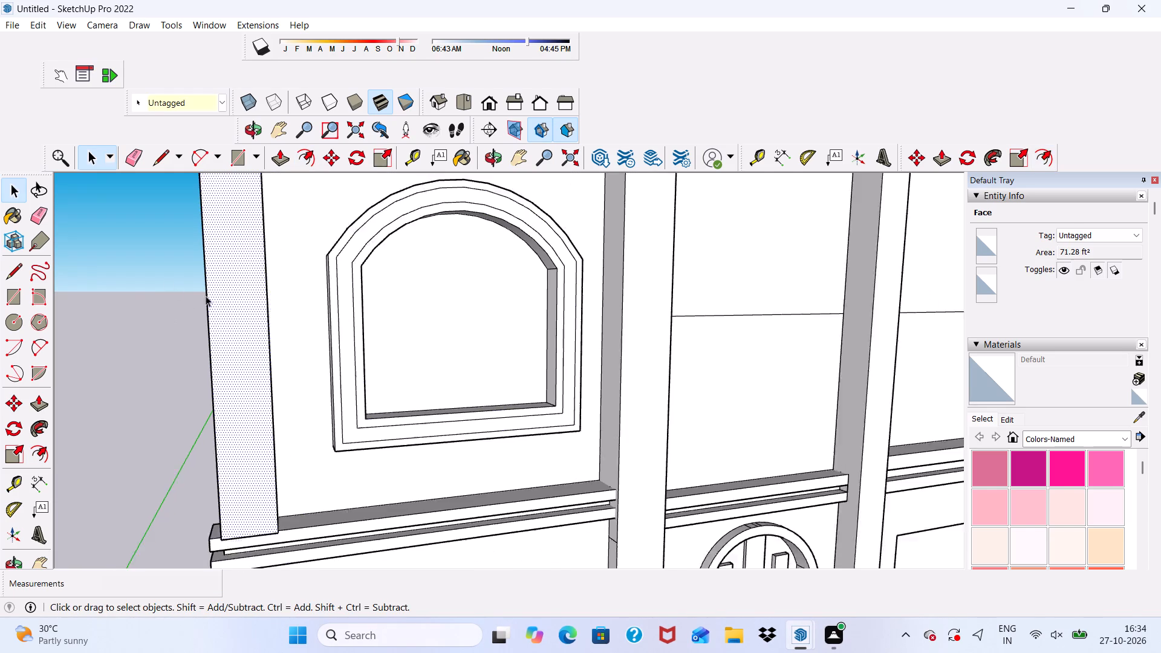
Extrude the outermost band of the arched window frame outward by 3".
{"action": "scroll", "coordinate": [206, 296], "scroll_direction": "down", "scroll_amount": 1}
{"action": "middle_click_drag", "start_coordinate": [402, 329], "coordinate": [308, 300]}
{"action": "scroll", "coordinate": [211, 306], "scroll_direction": "up", "scroll_amount": 4}
{"action": "left_click", "coordinate": [176, 286]}
{"action": "scroll", "coordinate": [391, 242], "scroll_direction": "up", "scroll_amount": 6}
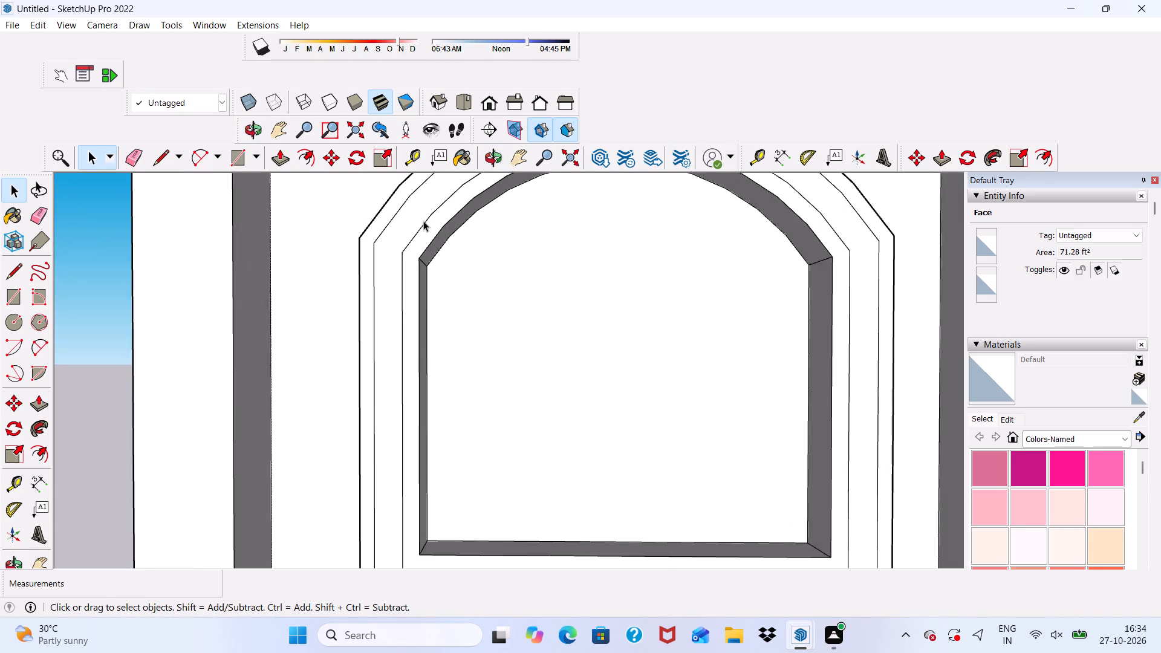
{"action": "scroll", "coordinate": [423, 221], "scroll_direction": "up", "scroll_amount": 4}
{"action": "scroll", "coordinate": [320, 232], "scroll_direction": "up", "scroll_amount": 7}
{"action": "left_click", "coordinate": [374, 243]}
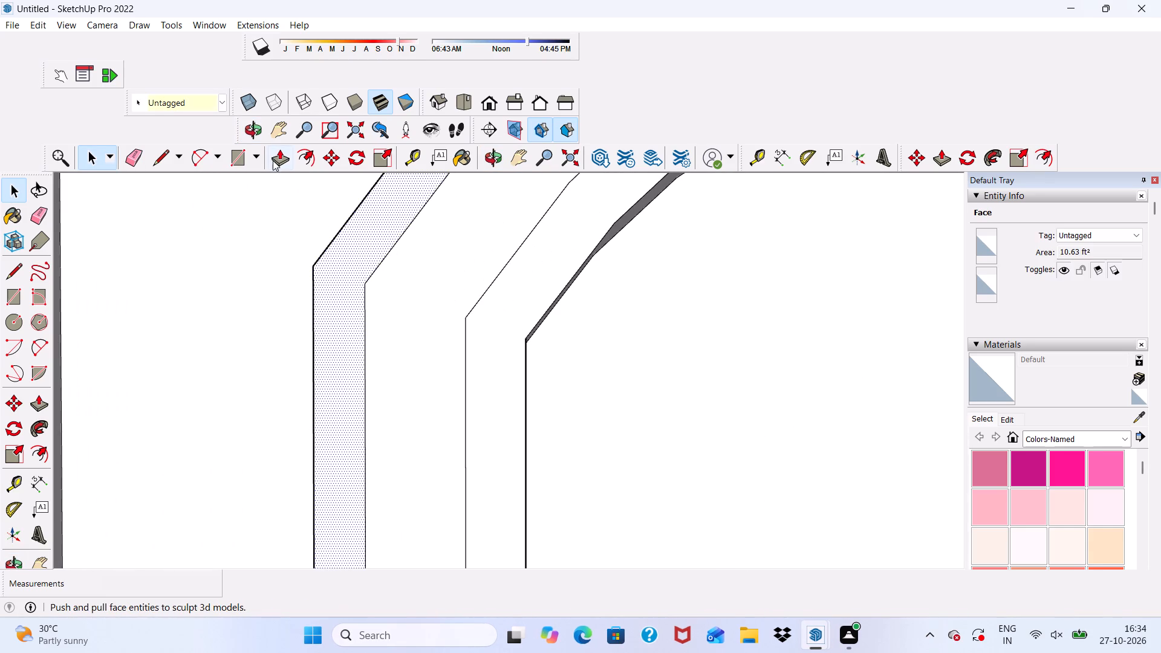
{"action": "left_click", "coordinate": [273, 156]}
{"action": "left_click", "coordinate": [338, 249]}
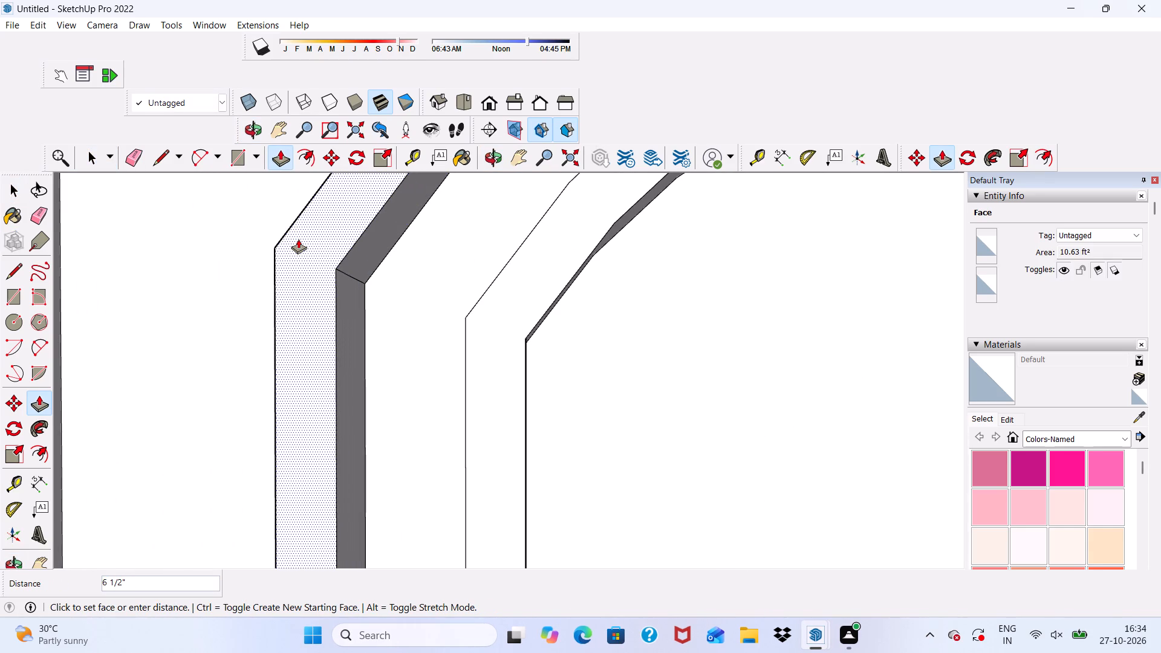
{"action": "key", "text": "6"}
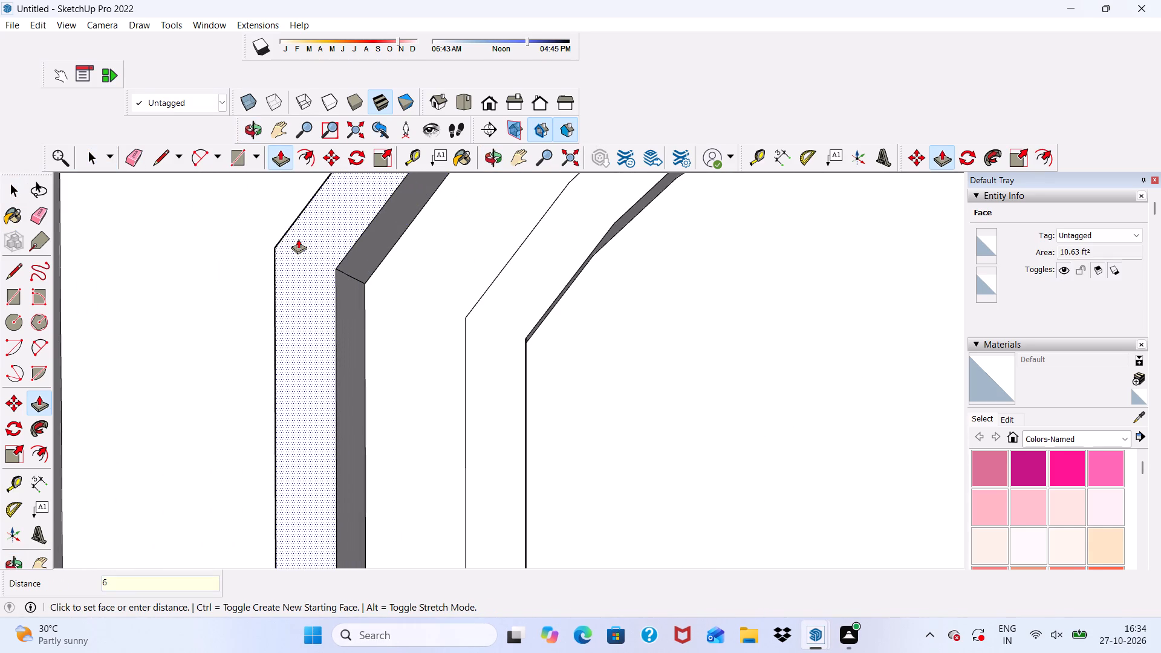
{"action": "key", "text": "BackSpace"}
{"action": "key", "text": "3"}
{"action": "key", "text": "shift+quotedbl"}
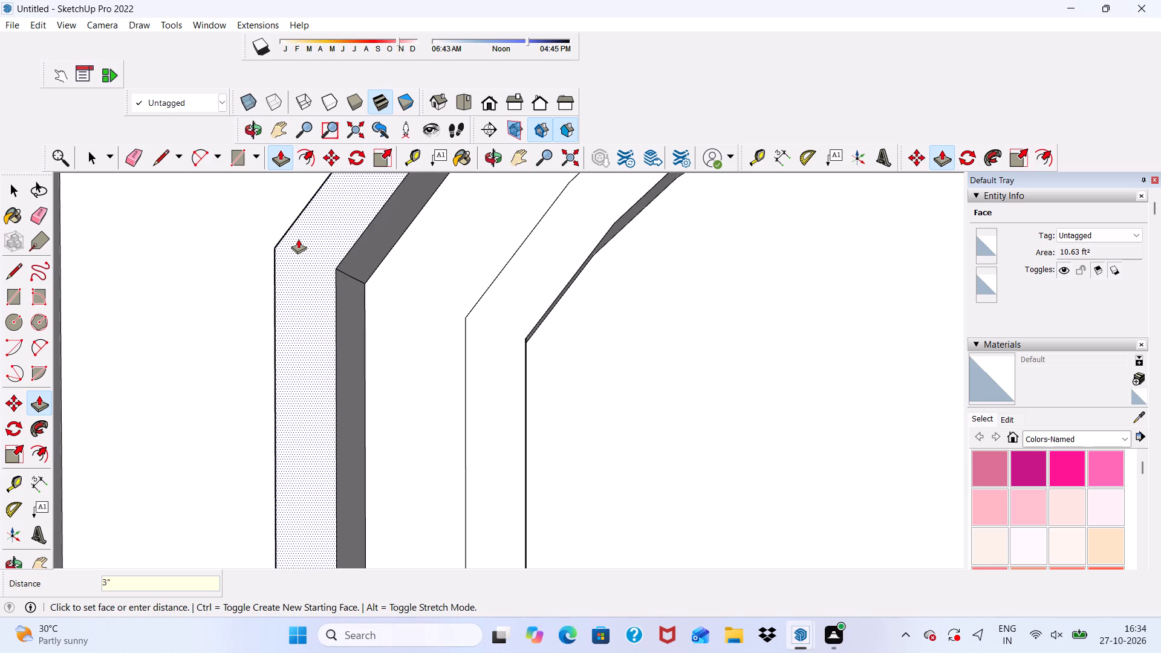
{"action": "key", "text": "Return"}
Extrude the innermost band of the arched window frame outward by 3" to align with the outer band.
{"action": "scroll", "coordinate": [374, 554], "scroll_direction": "down", "scroll_amount": 5}
{"action": "scroll", "coordinate": [476, 524], "scroll_direction": "up", "scroll_amount": 1}
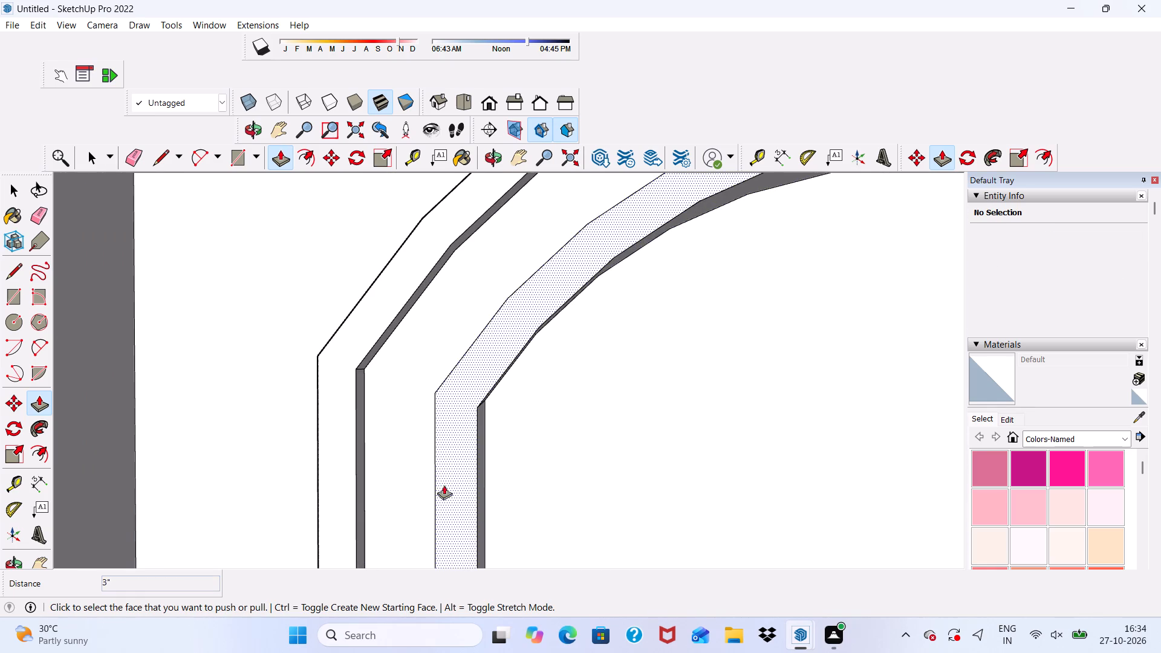
{"action": "left_click", "coordinate": [446, 461]}
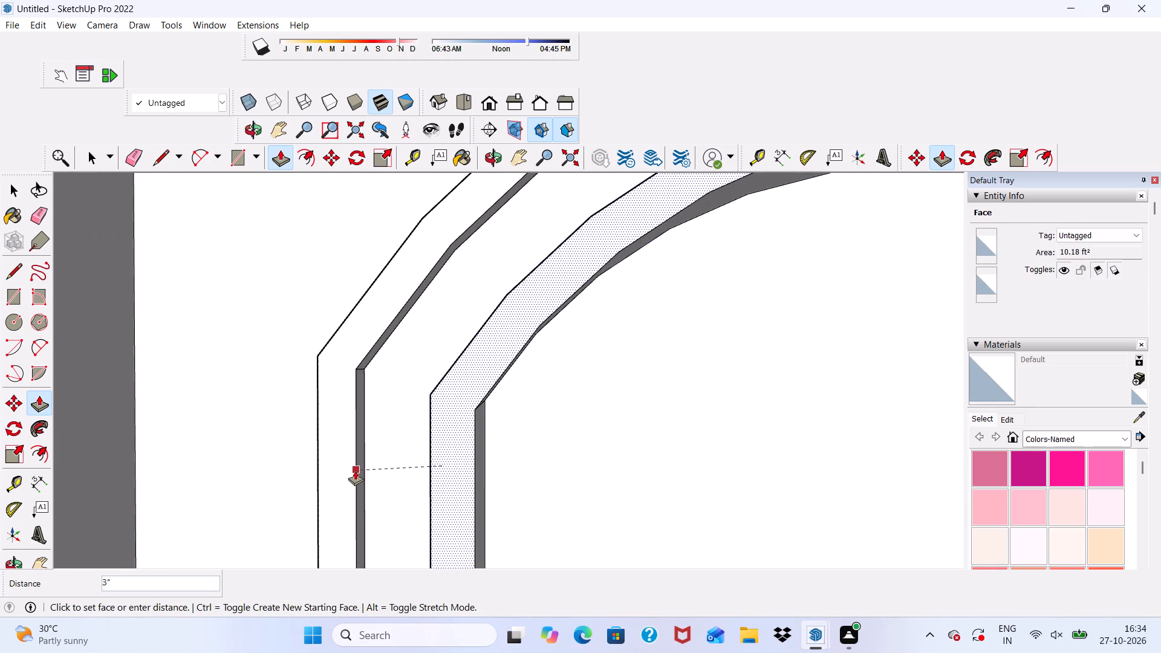
{"action": "scroll", "coordinate": [365, 464], "scroll_direction": "down", "scroll_amount": 4}
{"action": "middle_click_drag", "start_coordinate": [420, 479], "coordinate": [538, 511]}
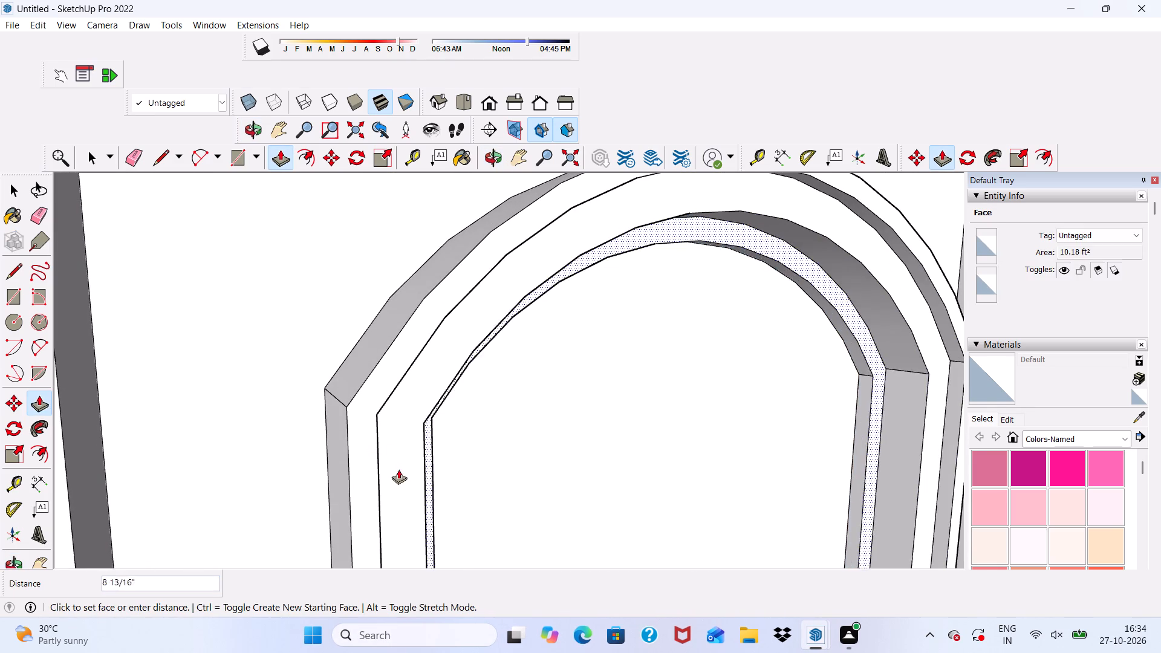
{"action": "left_click", "coordinate": [381, 485]}
{"action": "scroll", "coordinate": [365, 487], "scroll_direction": "down", "scroll_amount": 7}
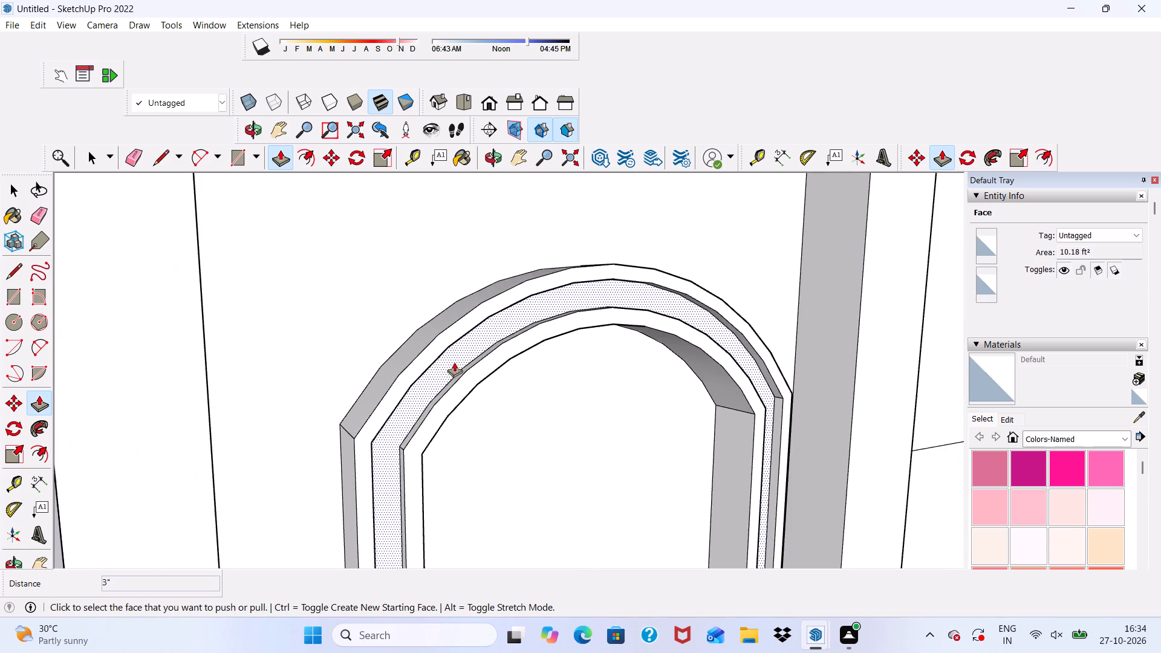
{"action": "scroll", "coordinate": [454, 362], "scroll_direction": "down", "scroll_amount": 2}
{"action": "middle_click_drag", "start_coordinate": [534, 466], "coordinate": [628, 470]}
{"action": "scroll", "coordinate": [478, 394], "scroll_direction": "up", "scroll_amount": 1}
{"action": "scroll", "coordinate": [453, 308], "scroll_direction": "down", "scroll_amount": 5}
{"action": "middle_click_drag", "start_coordinate": [564, 421], "coordinate": [401, 355]}
{"action": "scroll", "coordinate": [397, 377], "scroll_direction": "down", "scroll_amount": 1}
{"action": "key", "text": "space"}
Examine the arched window's stepped frame up close and in proportion to the whole facade.
{"action": "scroll", "coordinate": [370, 260], "scroll_direction": "down", "scroll_amount": 4}
{"action": "middle_click_drag", "start_coordinate": [366, 356], "coordinate": [370, 330]}
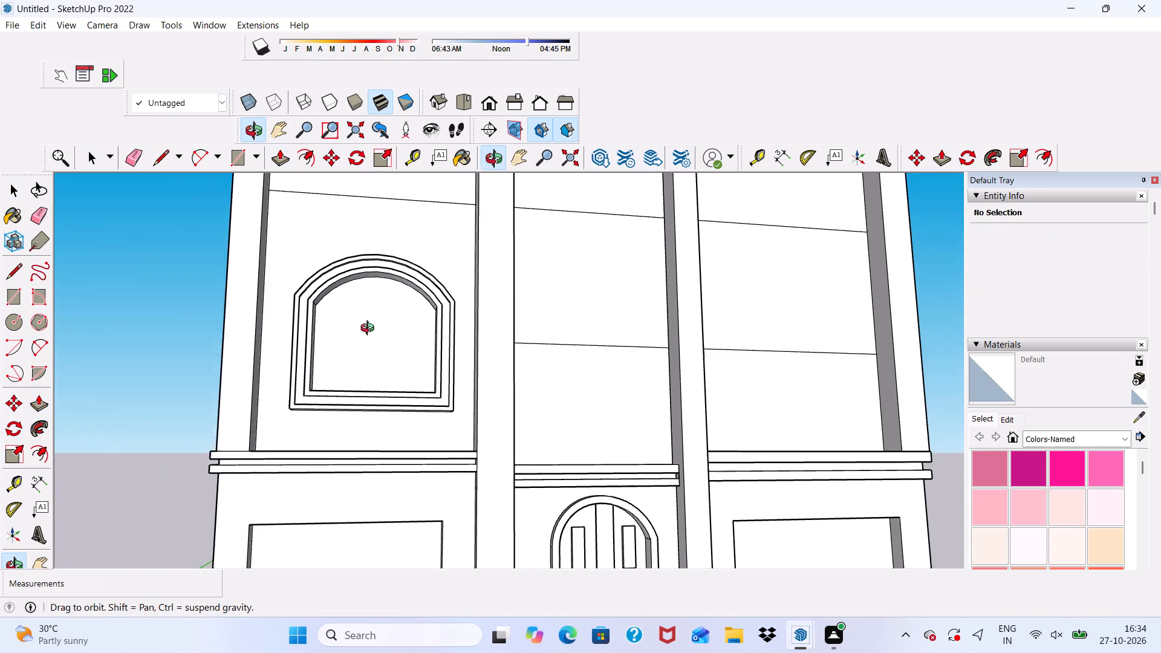
{"action": "middle_click_drag", "start_coordinate": [370, 330], "coordinate": [380, 265]}
{"action": "scroll", "coordinate": [380, 265], "scroll_direction": "up", "scroll_amount": 8}
{"action": "scroll", "coordinate": [391, 235], "scroll_direction": "down", "scroll_amount": 3}
{"action": "middle_click_drag", "start_coordinate": [391, 268], "coordinate": [384, 397]}
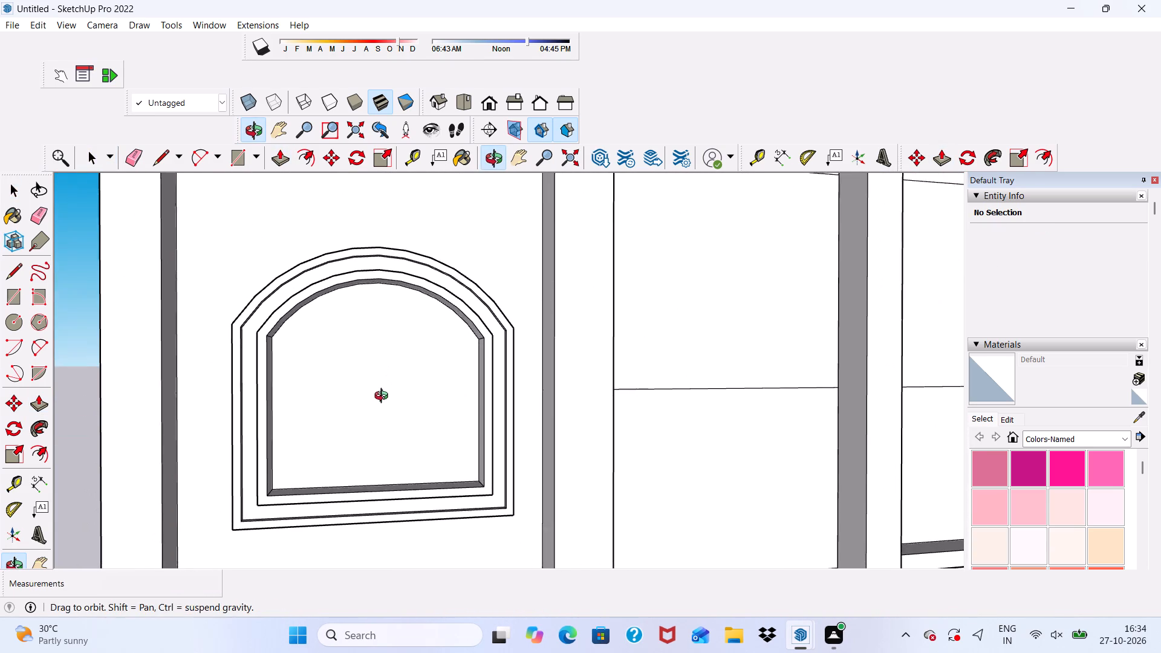
{"action": "middle_click_drag", "start_coordinate": [384, 397], "coordinate": [384, 398]}
{"action": "scroll", "coordinate": [350, 140], "scroll_direction": "up", "scroll_amount": 1}
{"action": "scroll", "coordinate": [290, 191], "scroll_direction": "down", "scroll_amount": 12}
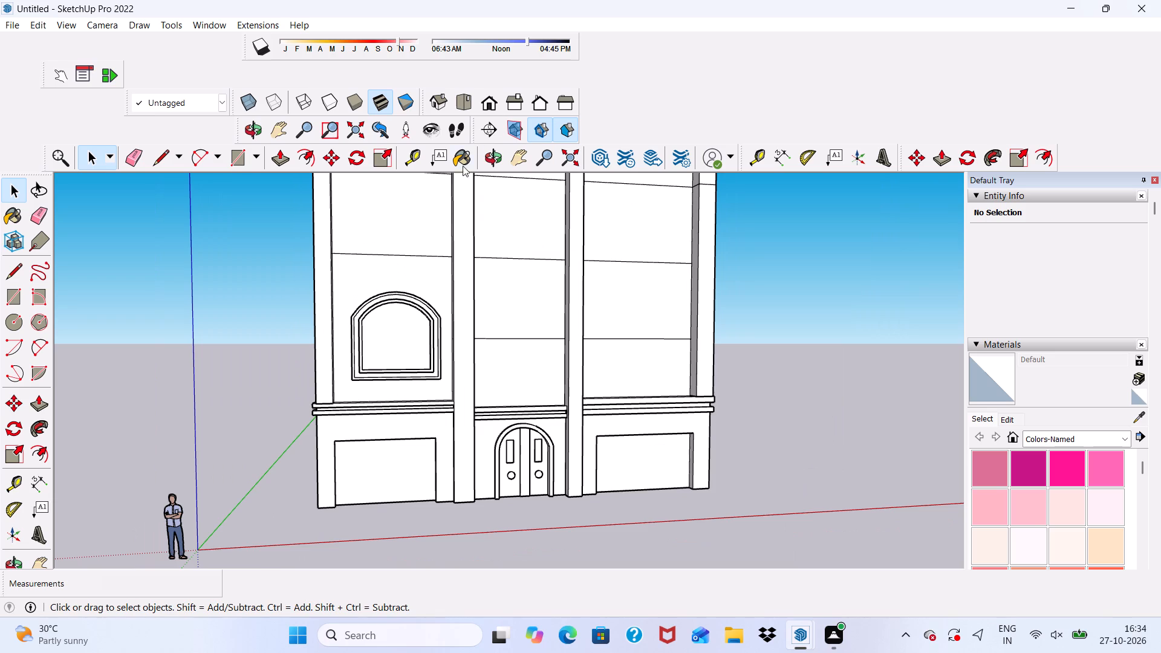
{"action": "scroll", "coordinate": [454, 263], "scroll_direction": "down", "scroll_amount": 4}
{"action": "scroll", "coordinate": [480, 377], "scroll_direction": "down", "scroll_amount": 6}
{"action": "scroll", "coordinate": [470, 410], "scroll_direction": "up", "scroll_amount": 6}
{"action": "scroll", "coordinate": [442, 261], "scroll_direction": "up", "scroll_amount": 2}
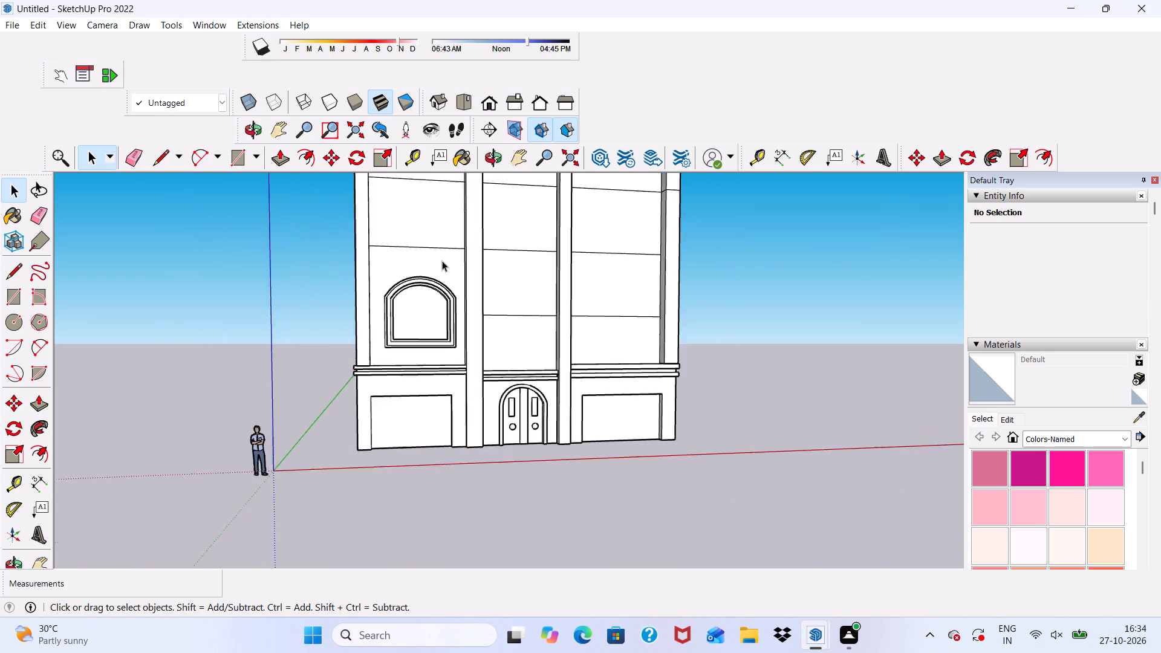
{"action": "scroll", "coordinate": [442, 261], "scroll_direction": "up", "scroll_amount": 4}
{"action": "scroll", "coordinate": [442, 261], "scroll_direction": "down", "scroll_amount": 6}
{"action": "middle_click_drag", "start_coordinate": [442, 397], "coordinate": [392, 362]}
{"action": "scroll", "coordinate": [405, 248], "scroll_direction": "up", "scroll_amount": 3}
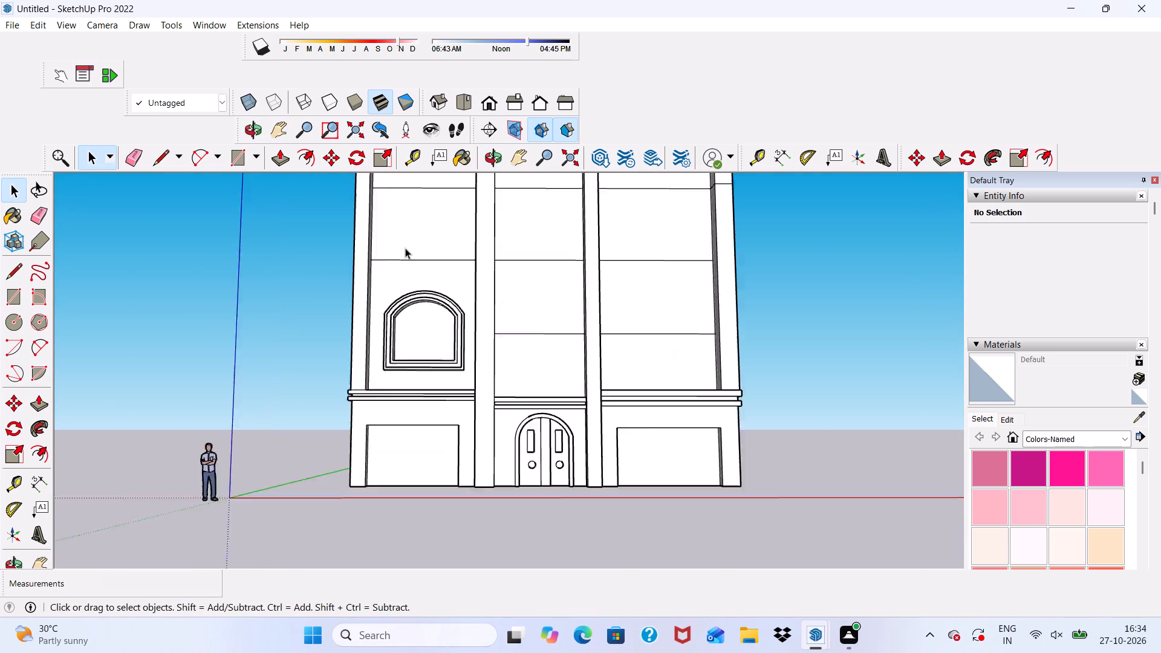
Draw a keystone rectangle of about 1' 9 7/16" by 1' 2 1/16" across the frame bands at the arch's top.
{"action": "scroll", "coordinate": [405, 248], "scroll_direction": "up", "scroll_amount": 3}
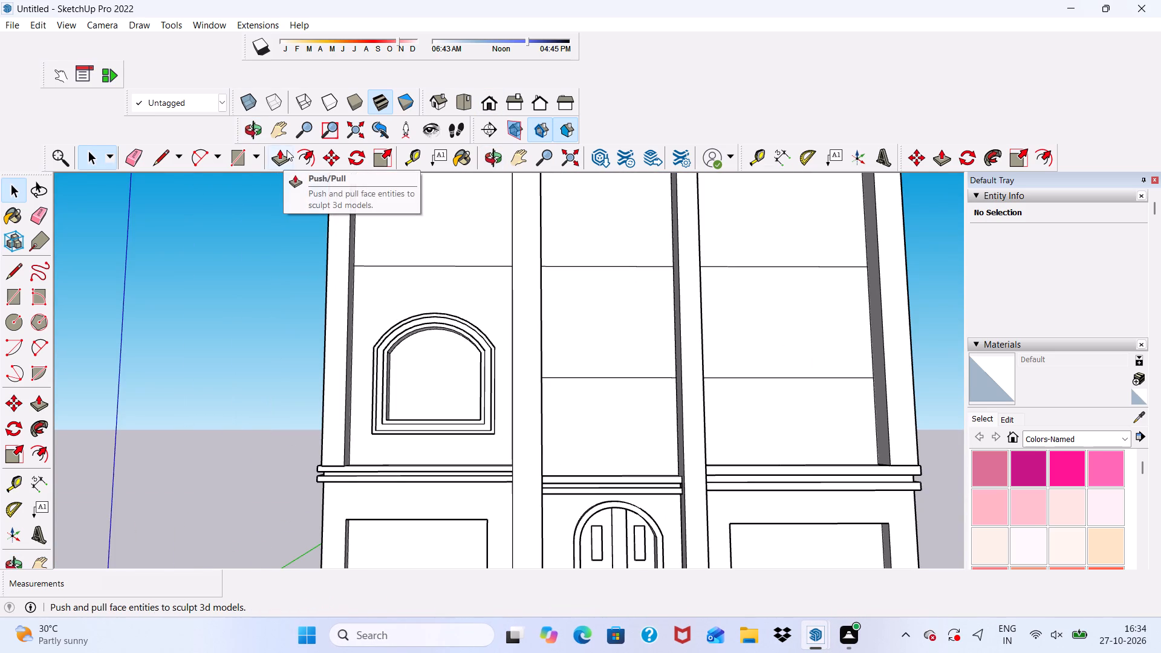
{"action": "left_click", "coordinate": [242, 155]}
{"action": "scroll", "coordinate": [417, 317], "scroll_direction": "up", "scroll_amount": 3}
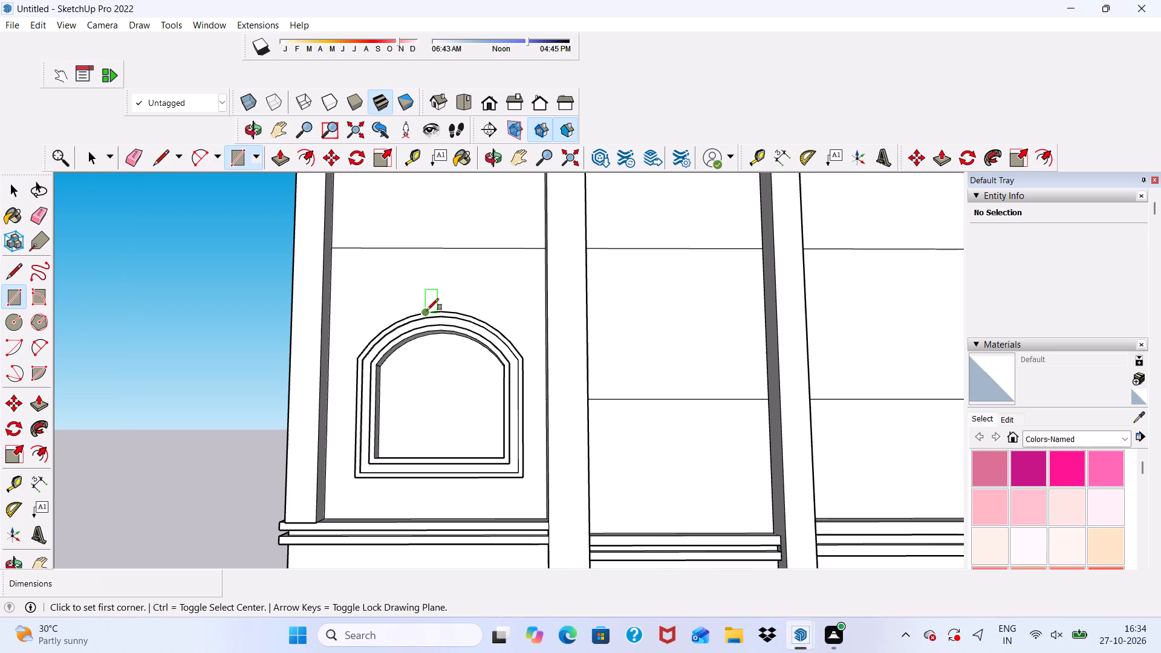
{"action": "left_click", "coordinate": [427, 310]}
{"action": "scroll", "coordinate": [452, 340], "scroll_direction": "up", "scroll_amount": 3}
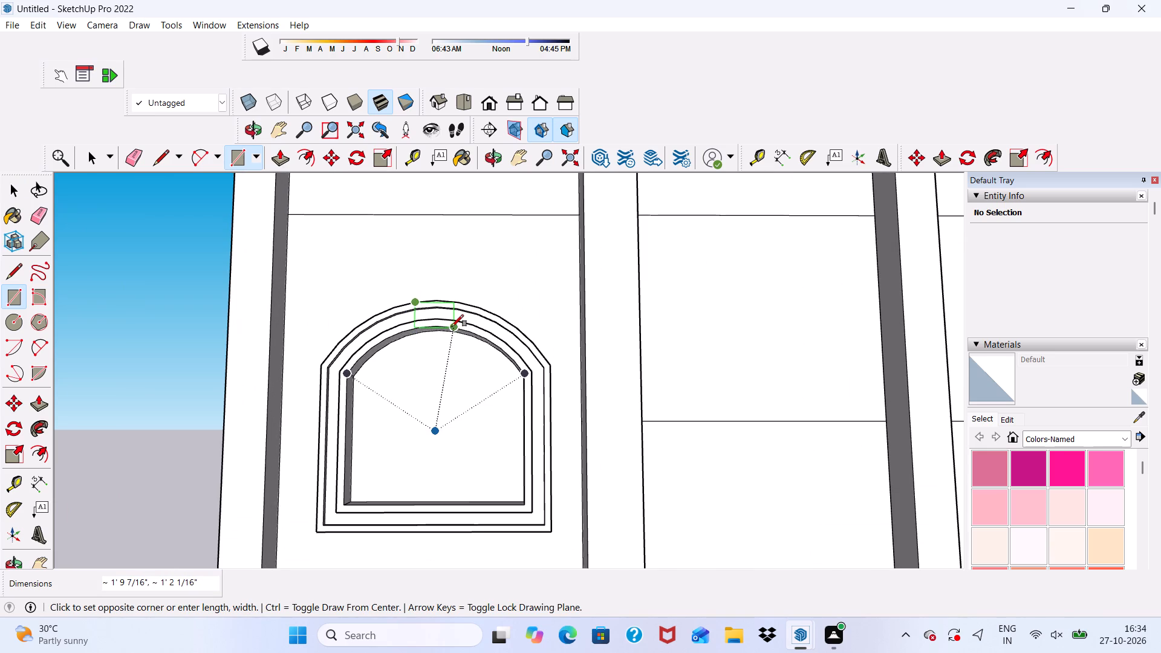
{"action": "left_click", "coordinate": [452, 324]}
{"action": "key", "text": "space"}
Delete the stray face covering the arched window opening.
{"action": "left_click", "coordinate": [424, 372]}
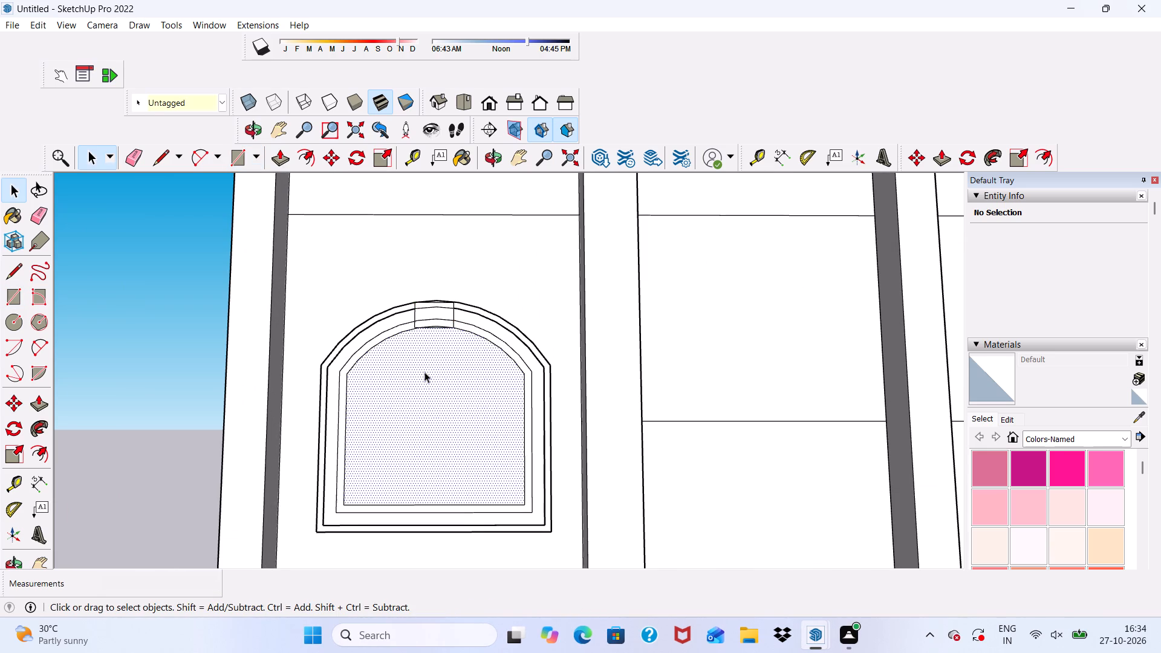
{"action": "key", "text": "Delete"}
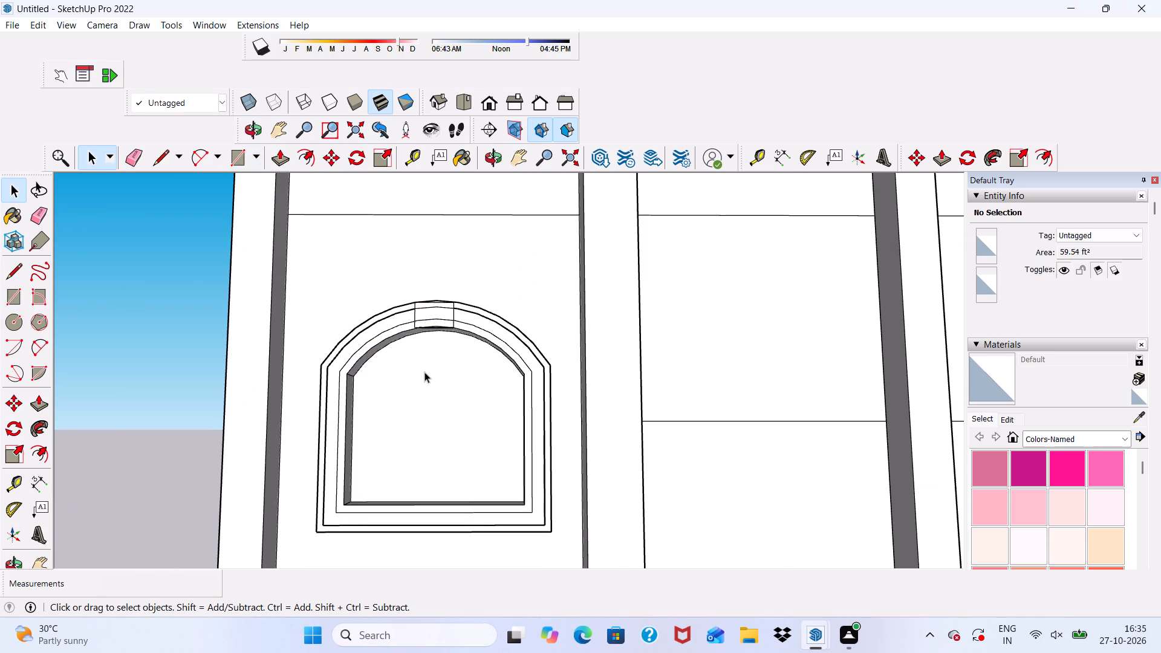
Delete the stray face covering the recessed middle band of the arched frame.
{"action": "scroll", "coordinate": [424, 372], "scroll_direction": "up", "scroll_amount": 5}
{"action": "scroll", "coordinate": [432, 292], "scroll_direction": "up", "scroll_amount": 6}
{"action": "scroll", "coordinate": [437, 264], "scroll_direction": "down", "scroll_amount": 2}
{"action": "middle_click_drag", "start_coordinate": [437, 264], "coordinate": [540, 300]}
{"action": "scroll", "coordinate": [418, 317], "scroll_direction": "up", "scroll_amount": 4}
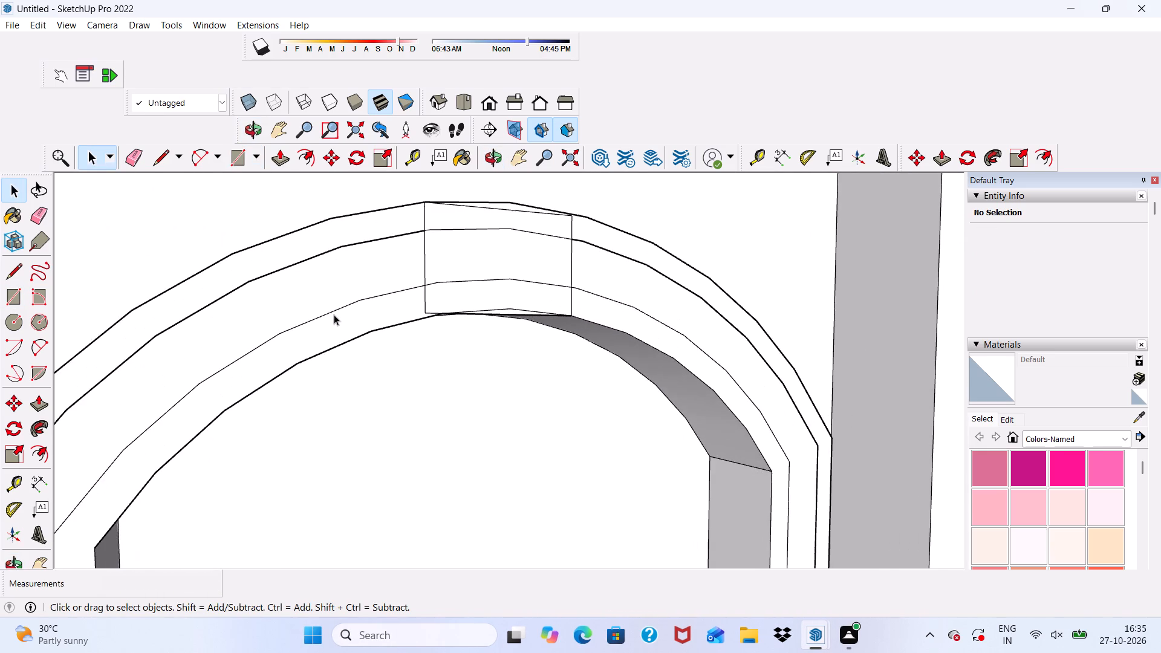
{"action": "left_click", "coordinate": [328, 292]}
{"action": "key", "text": "Delete"}
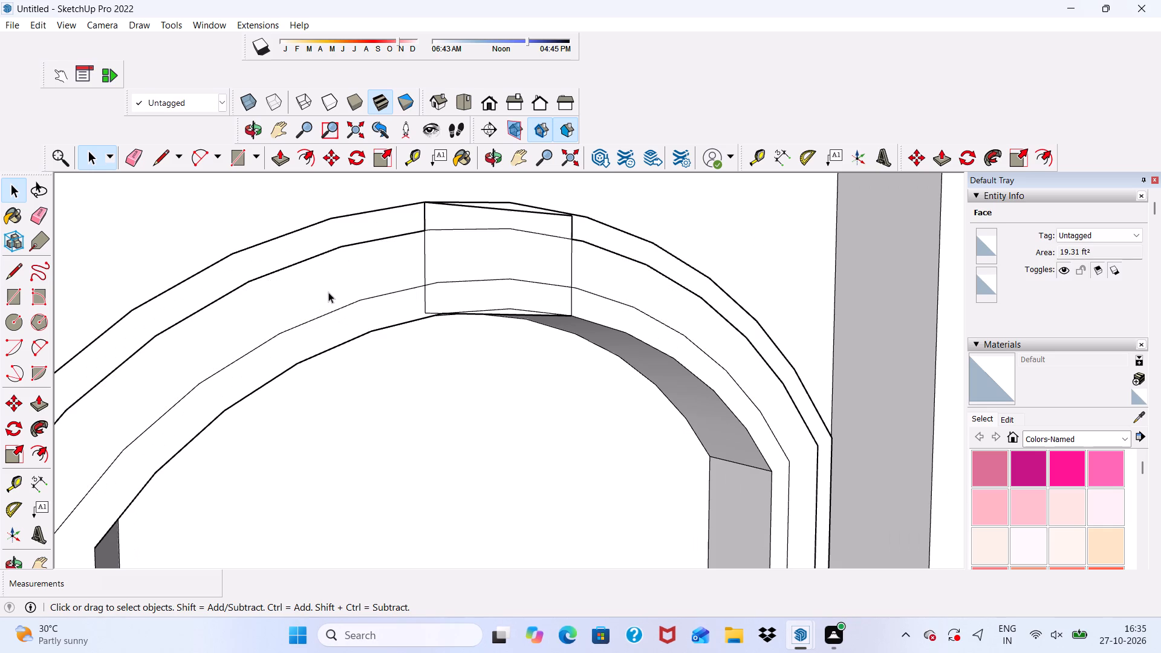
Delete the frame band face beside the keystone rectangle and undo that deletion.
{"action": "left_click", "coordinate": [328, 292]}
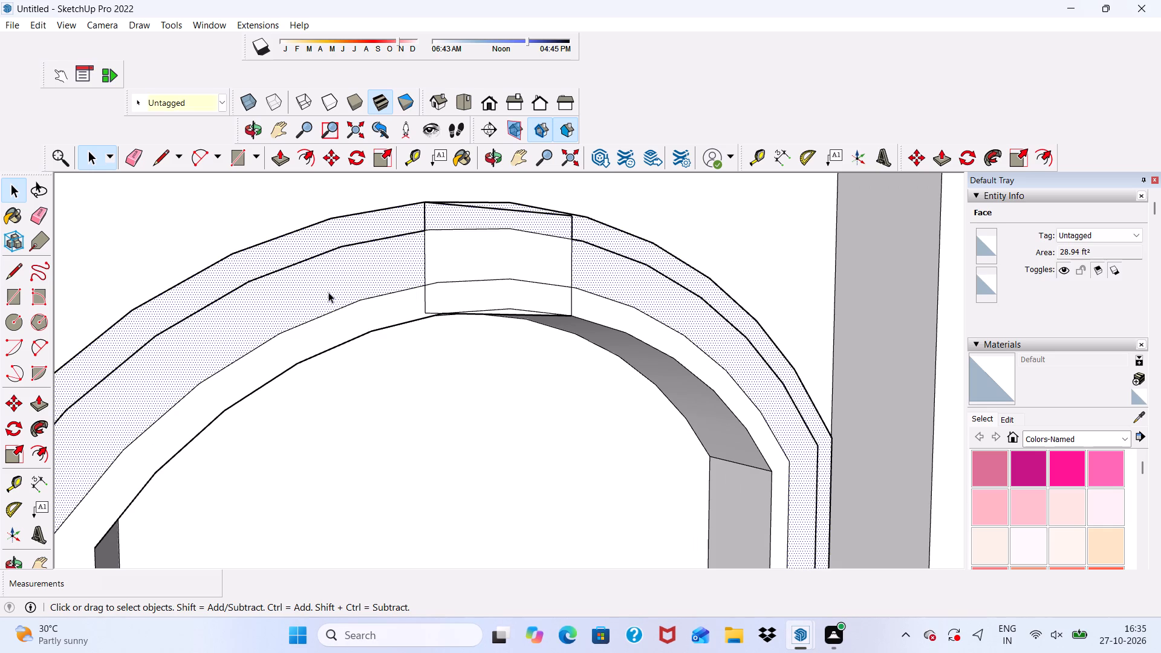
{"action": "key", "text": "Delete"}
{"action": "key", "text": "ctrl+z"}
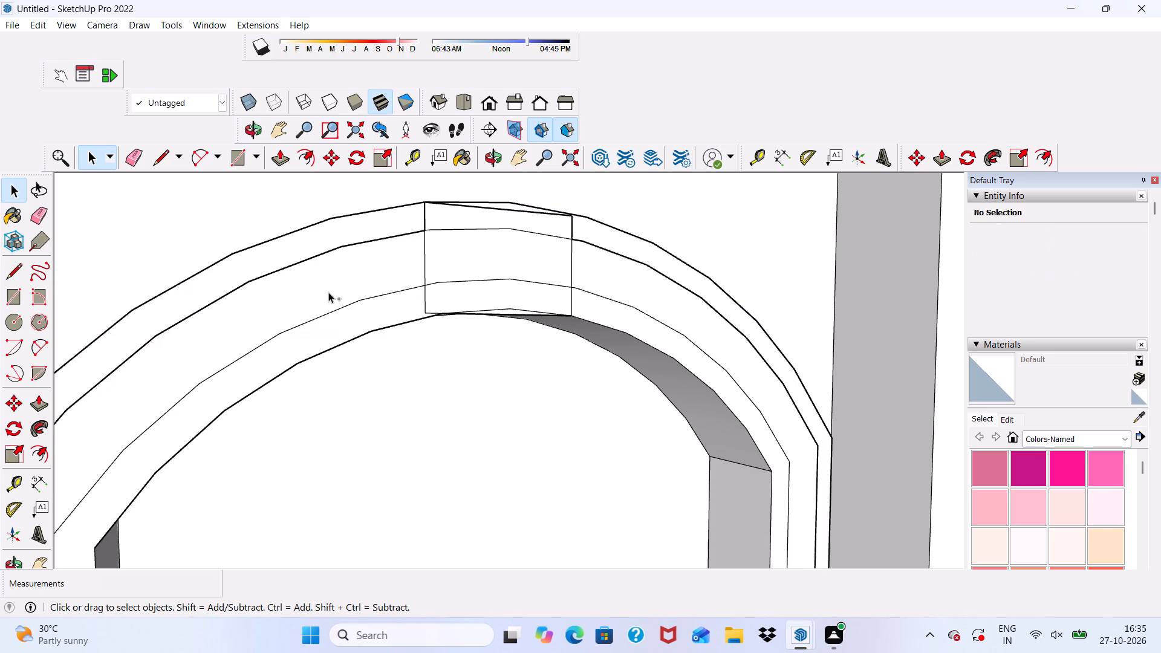
Undo the stray-face deletions on the arched window and the keystone rectangle drawn before them.
{"action": "scroll", "coordinate": [328, 294], "scroll_direction": "down", "scroll_amount": 6}
{"action": "middle_click_drag", "start_coordinate": [432, 321], "coordinate": [281, 383]}
{"action": "scroll", "coordinate": [730, 297], "scroll_direction": "up", "scroll_amount": 3}
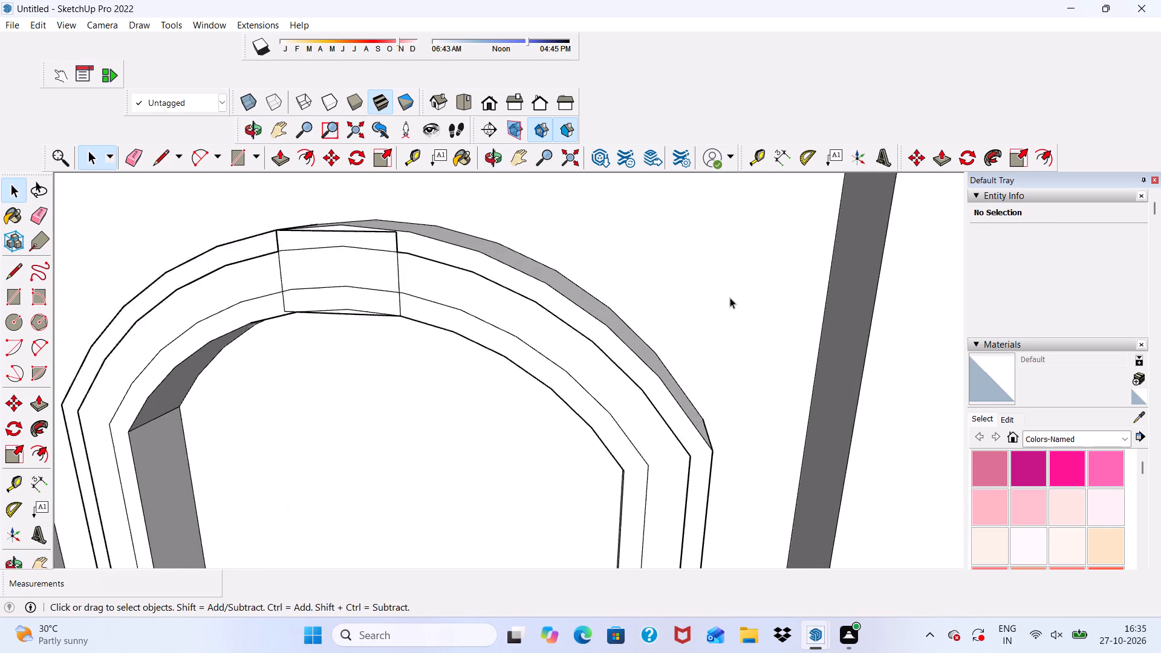
{"action": "scroll", "coordinate": [730, 297], "scroll_direction": "up", "scroll_amount": 1}
{"action": "left_click", "coordinate": [545, 352]}
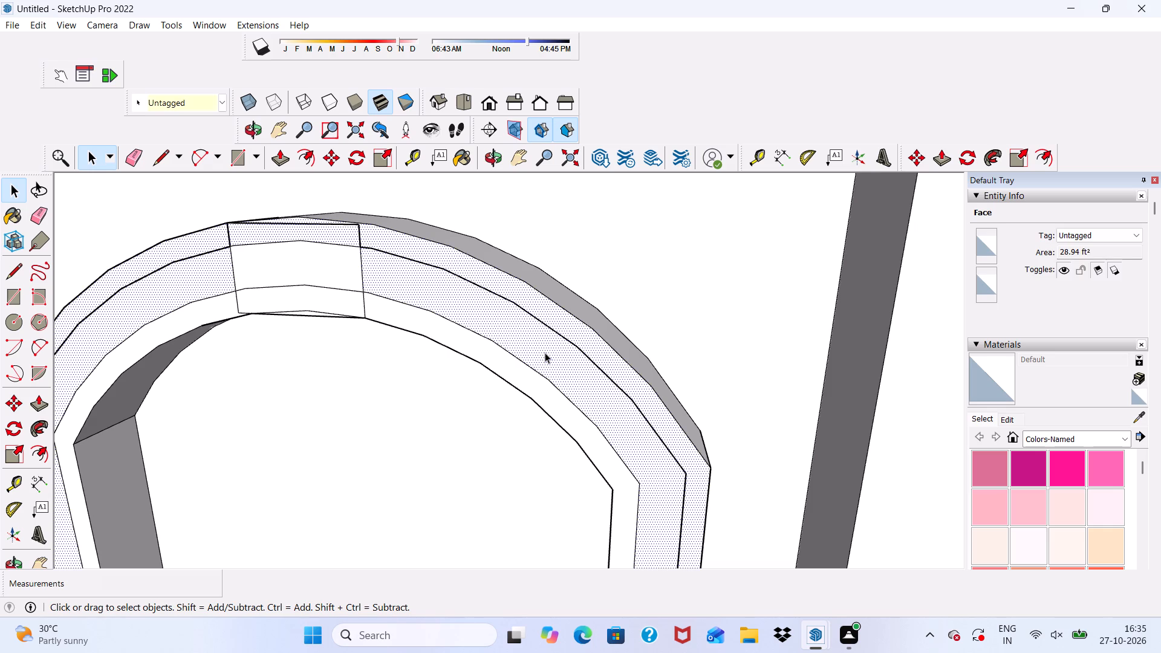
{"action": "scroll", "coordinate": [545, 352], "scroll_direction": "down", "scroll_amount": 14}
{"action": "key", "text": "ctrl+z"}
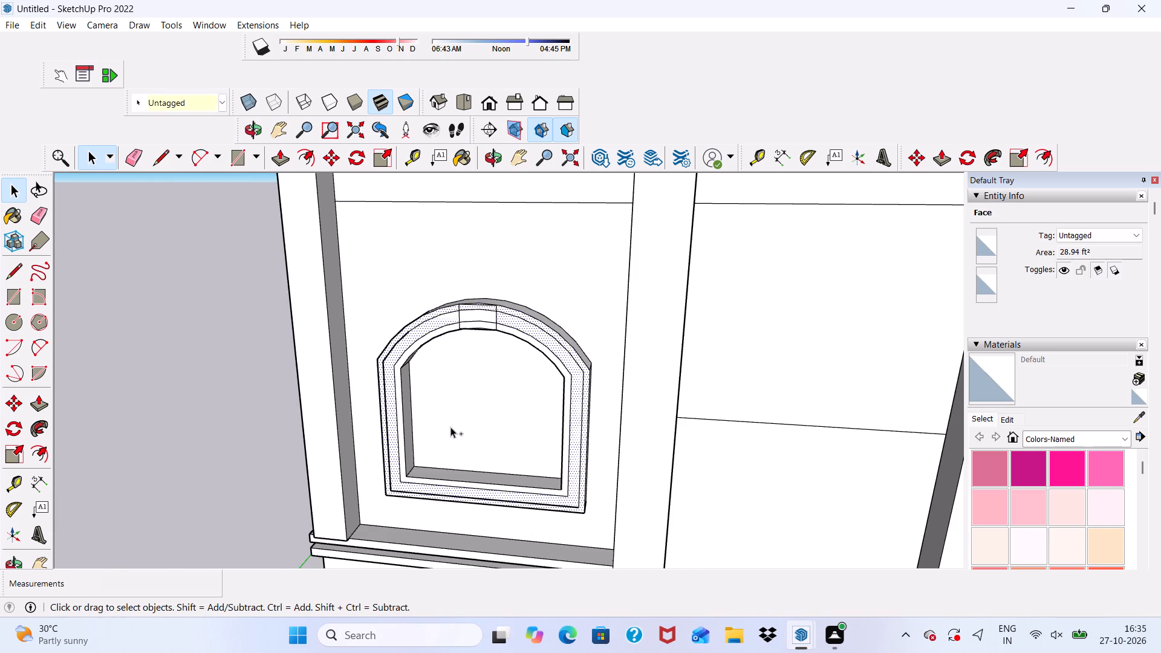
{"action": "left_click", "coordinate": [450, 426], "text": "ctrl"}
{"action": "left_click", "coordinate": [453, 421]}
{"action": "left_click_drag", "start_coordinate": [256, 442], "coordinate": [259, 434]}
{"action": "key", "text": "ctrl+z"}
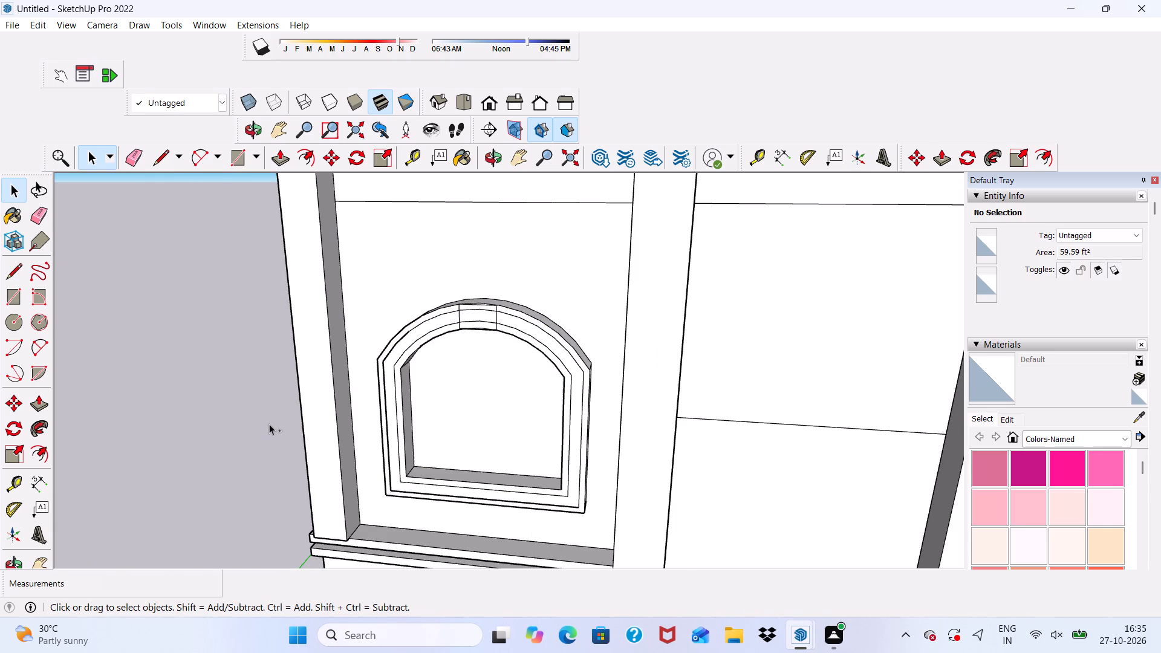
{"action": "scroll", "coordinate": [366, 391], "scroll_direction": "down", "scroll_amount": 2}
{"action": "key", "text": "ctrl+z"}
{"action": "left_click_drag", "start_coordinate": [385, 400], "coordinate": [411, 413]}
{"action": "scroll", "coordinate": [452, 354], "scroll_direction": "up", "scroll_amount": 4}
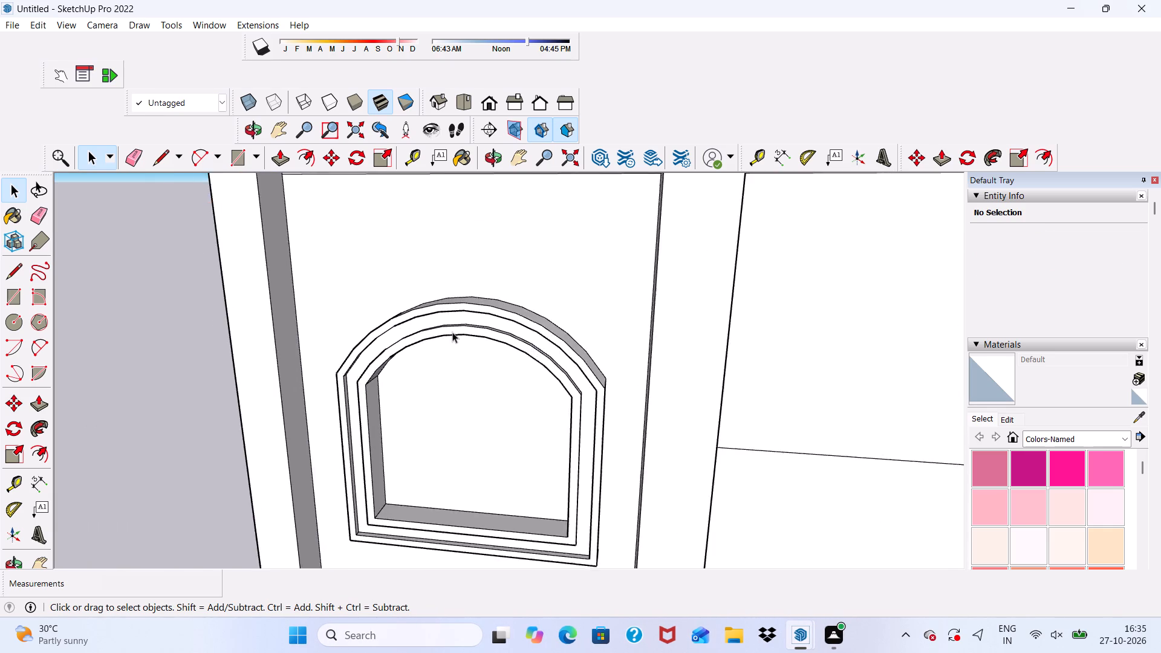
Draw a keystone rectangle of about 1' 3" by 1' 1" from the outer arch's top point down to the inner arch edge.
{"action": "scroll", "coordinate": [460, 314], "scroll_direction": "down", "scroll_amount": 1}
{"action": "scroll", "coordinate": [460, 314], "scroll_direction": "up", "scroll_amount": 4}
{"action": "scroll", "coordinate": [356, 383], "scroll_direction": "up", "scroll_amount": 7}
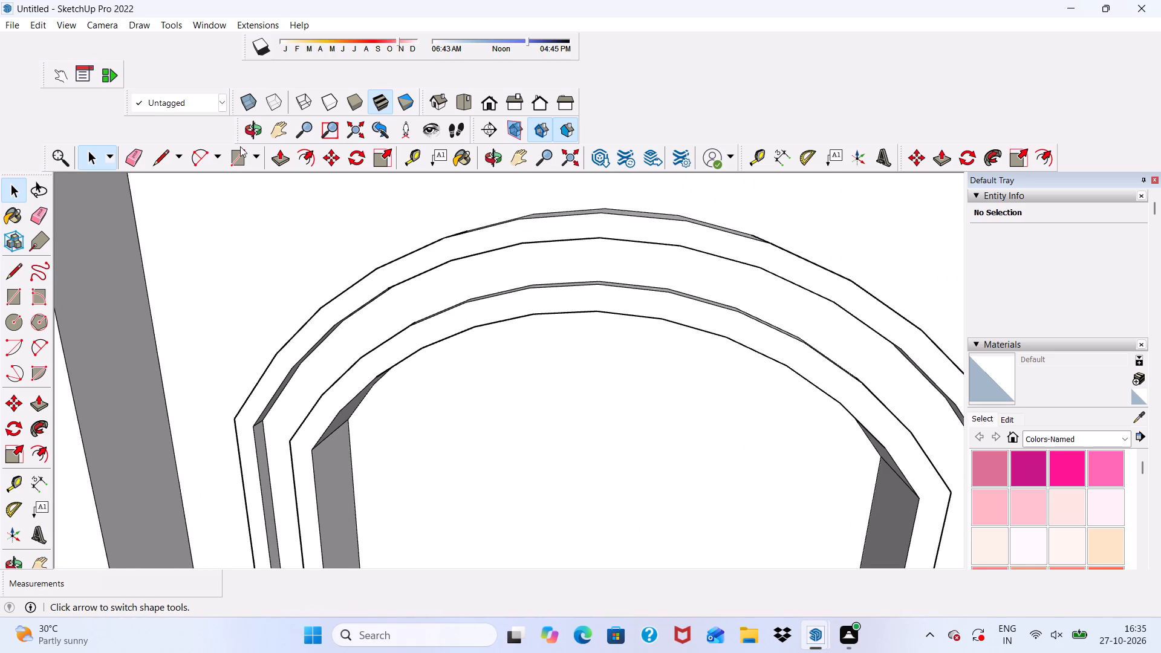
{"action": "left_click", "coordinate": [238, 151]}
{"action": "left_click", "coordinate": [601, 212]}
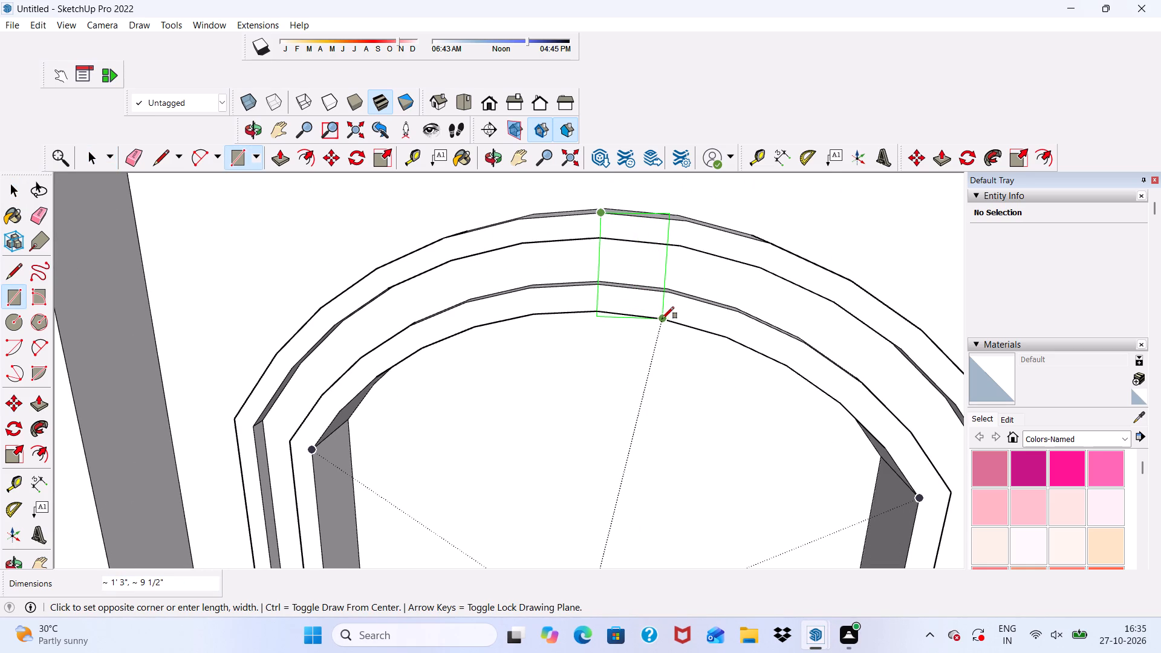
{"action": "scroll", "coordinate": [678, 323], "scroll_direction": "up", "scroll_amount": 2}
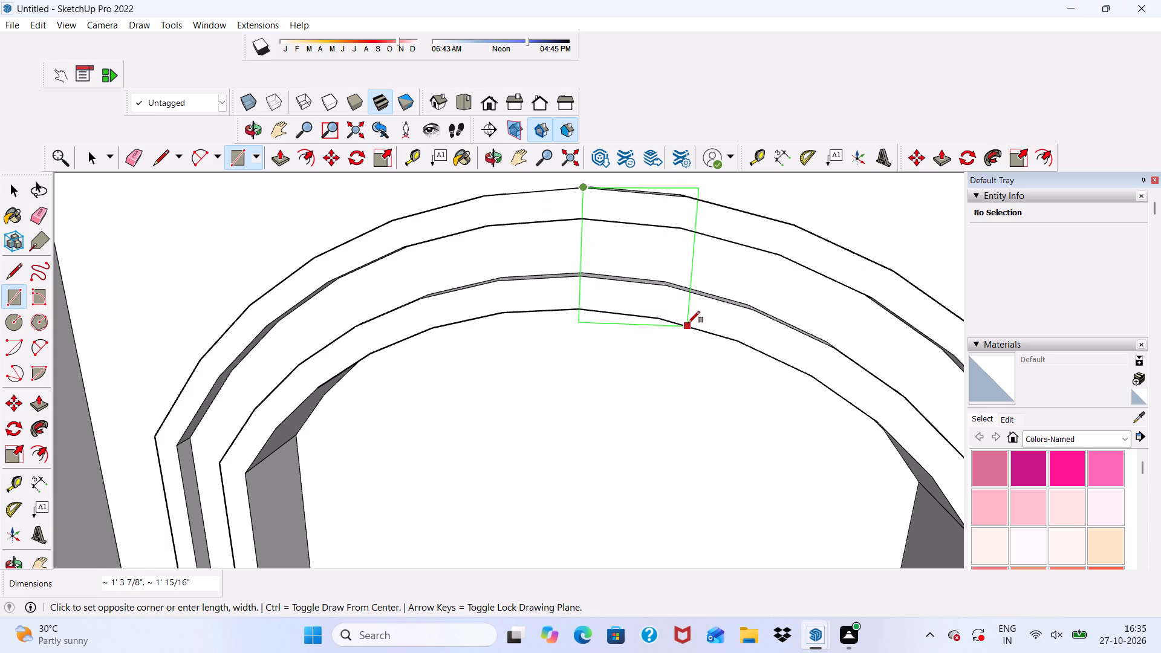
{"action": "left_click", "coordinate": [691, 315]}
{"action": "key", "text": "space"}
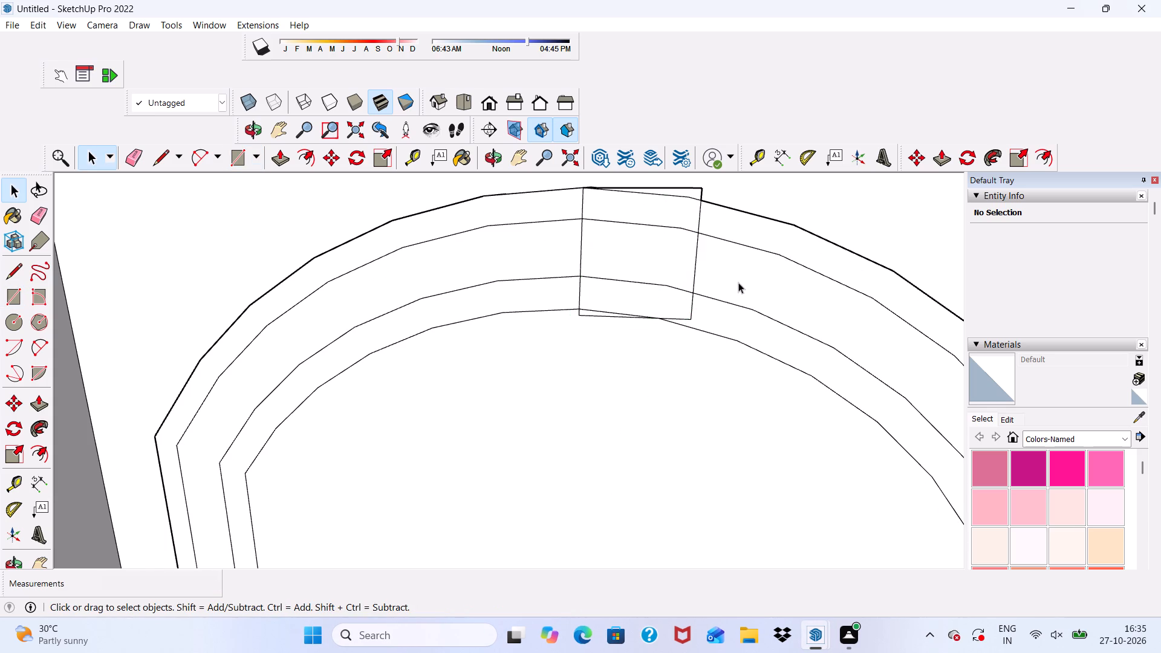
Delete the stray face covering the recessed middle band of the arched frame.
{"action": "left_click", "coordinate": [738, 282]}
{"action": "key", "text": "Delete"}
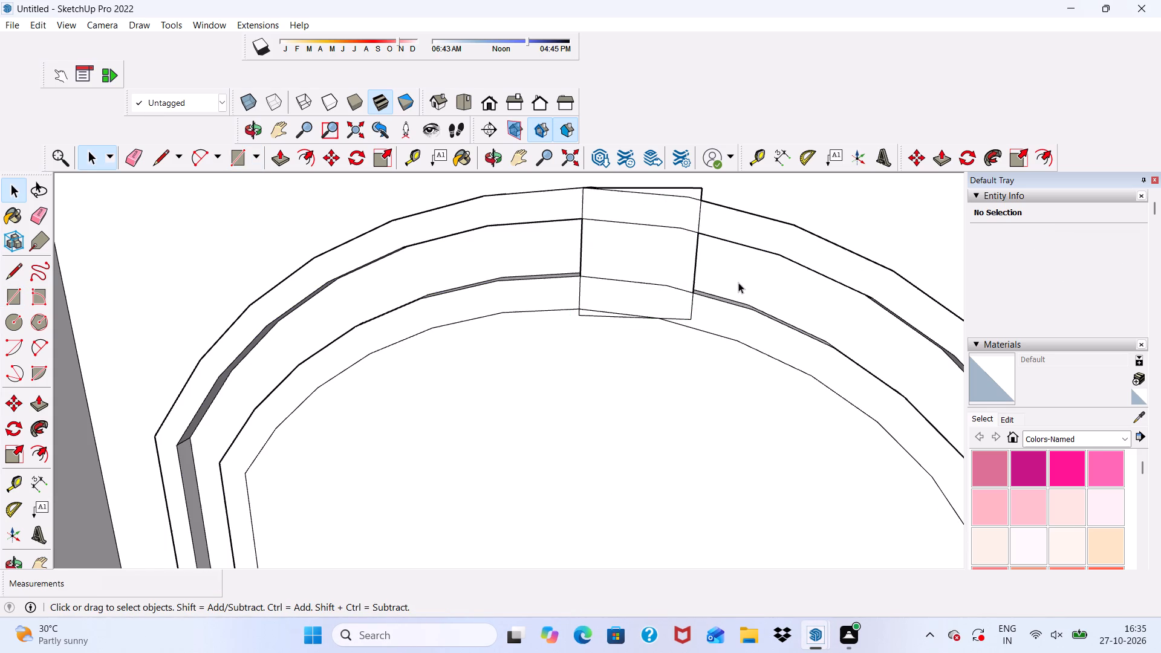
Push/Pull the middle section of the keystone rectangle outward 3".
{"action": "scroll", "coordinate": [712, 374], "scroll_direction": "down", "scroll_amount": 12}
{"action": "middle_click_drag", "start_coordinate": [656, 378], "coordinate": [683, 365]}
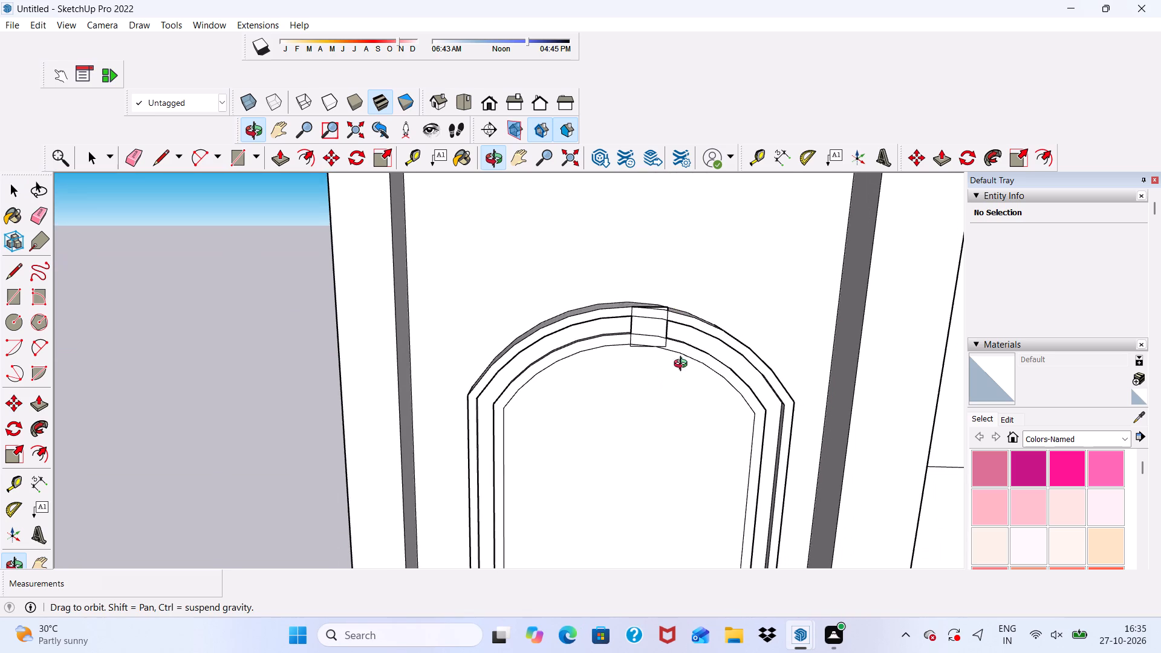
{"action": "middle_click_drag", "start_coordinate": [683, 365], "coordinate": [683, 367]}
{"action": "left_click", "coordinate": [287, 153]}
{"action": "scroll", "coordinate": [820, 384], "scroll_direction": "up", "scroll_amount": 2}
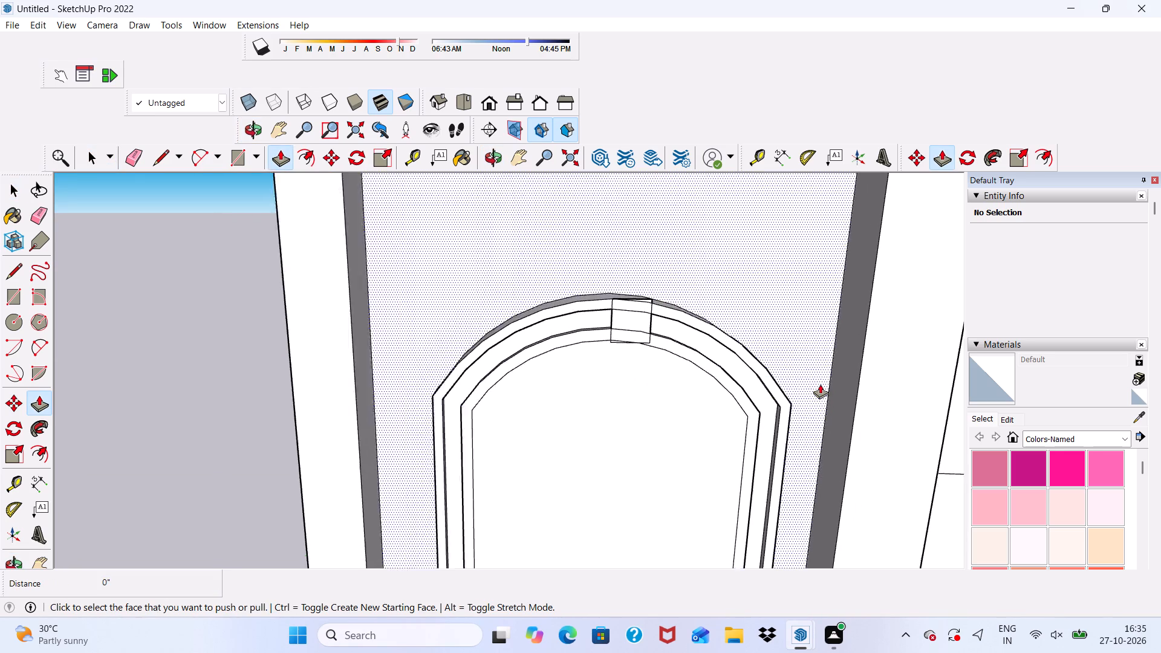
{"action": "scroll", "coordinate": [820, 384], "scroll_direction": "up", "scroll_amount": 1}
{"action": "scroll", "coordinate": [549, 297], "scroll_direction": "up", "scroll_amount": 8}
{"action": "left_click", "coordinate": [626, 345]}
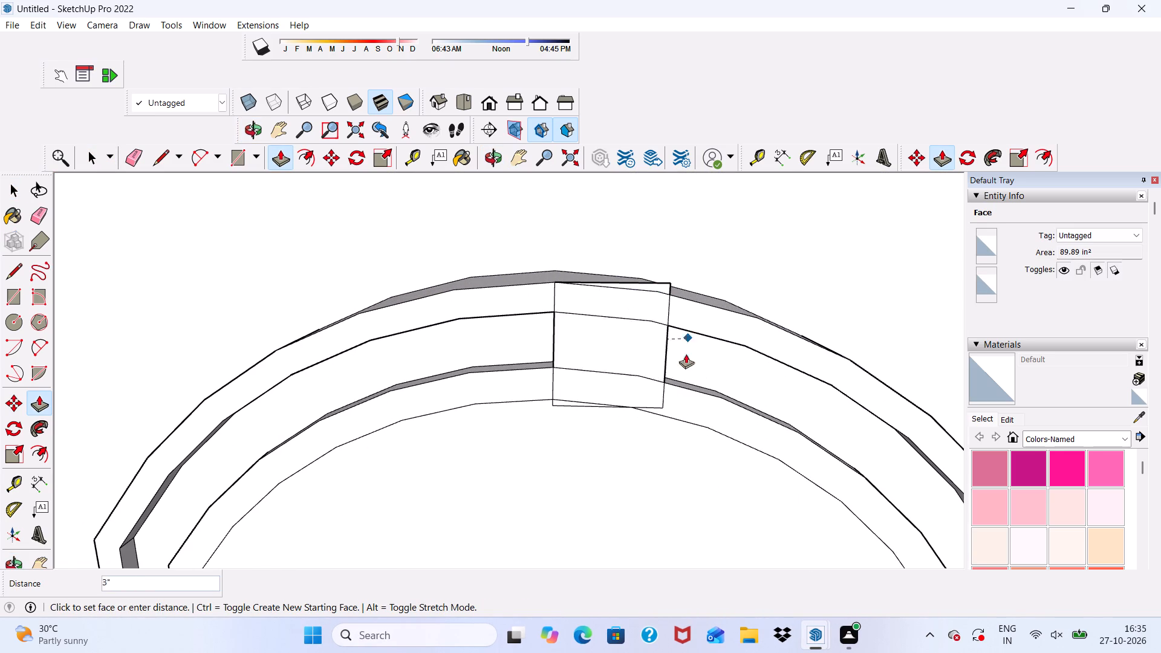
{"action": "scroll", "coordinate": [680, 395], "scroll_direction": "down", "scroll_amount": 2}
{"action": "middle_click_drag", "start_coordinate": [680, 395], "coordinate": [534, 395]}
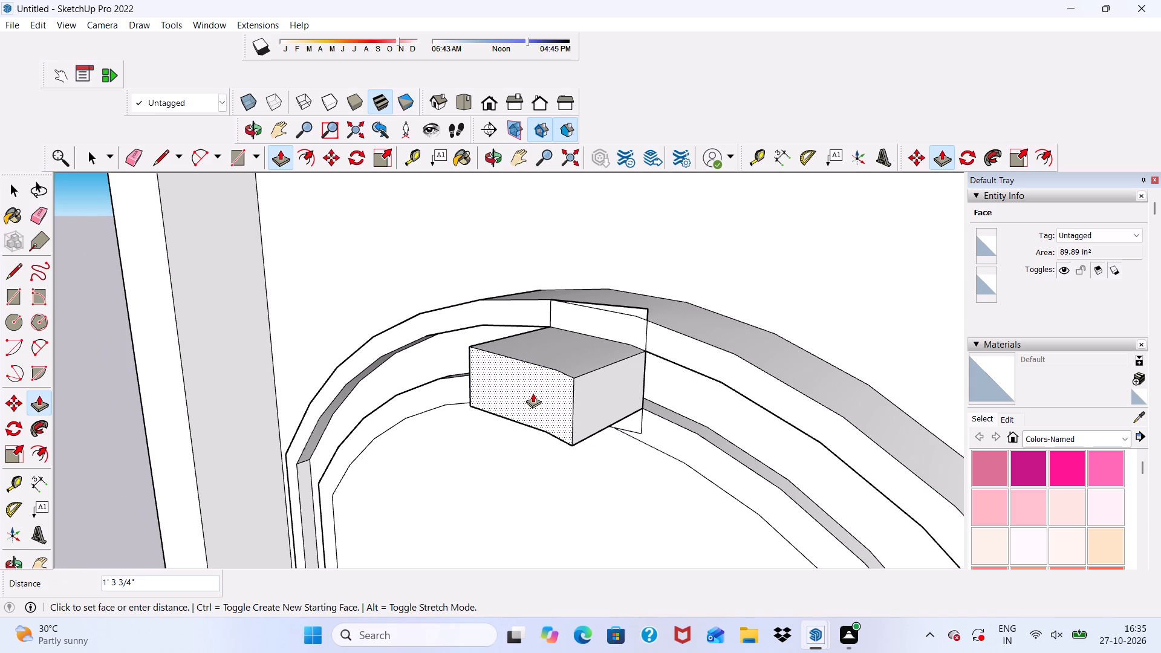
{"action": "key", "text": "3"}
{"action": "key", "text": "shift+quotedbl"}
{"action": "key", "text": "Return"}
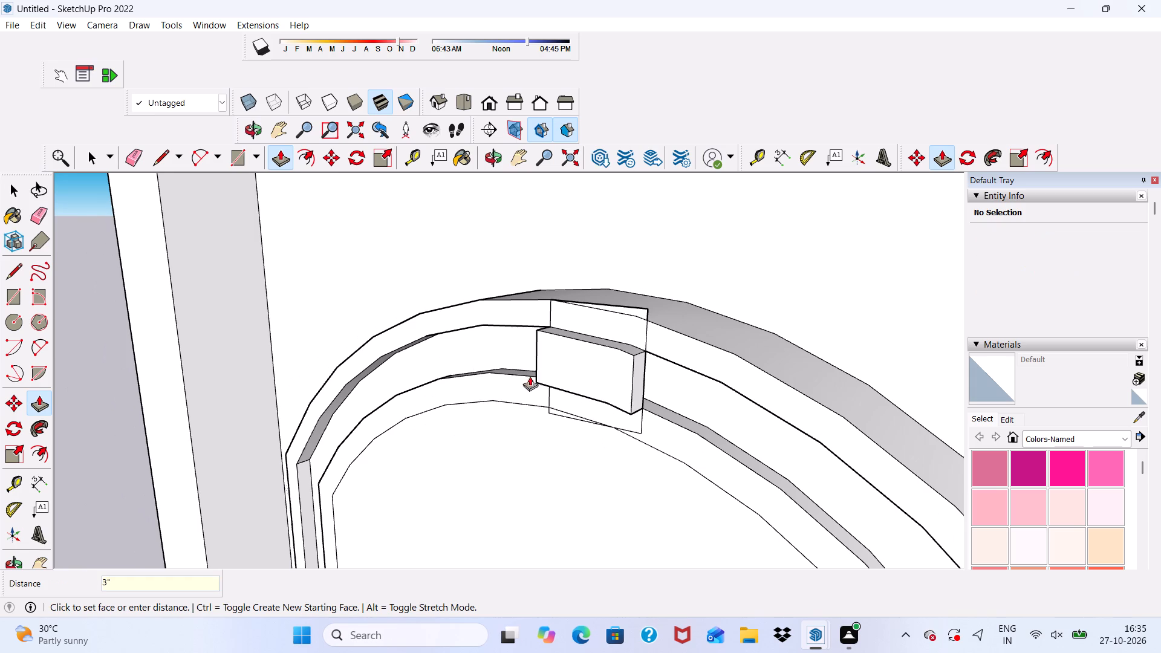
Push/Pull the keystone's lower and upper sections outward, flush with the front of its middle section.
{"action": "scroll", "coordinate": [602, 495], "scroll_direction": "up", "scroll_amount": 4}
{"action": "scroll", "coordinate": [553, 354], "scroll_direction": "up", "scroll_amount": 5}
{"action": "left_click", "coordinate": [553, 354]}
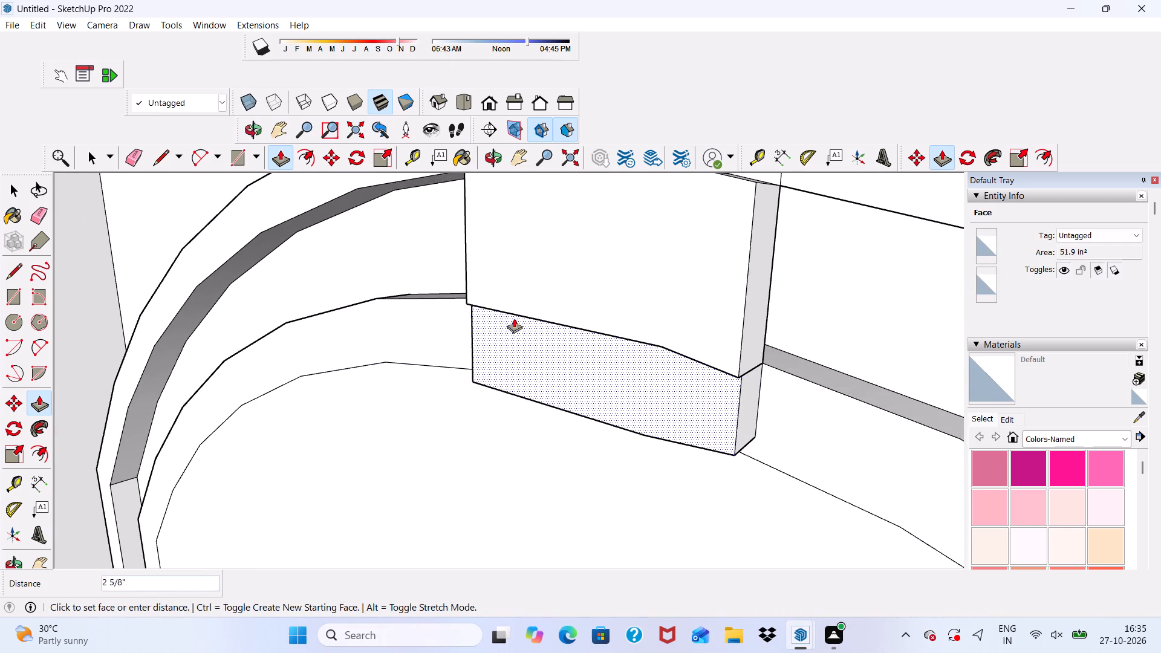
{"action": "left_click", "coordinate": [512, 298]}
{"action": "scroll", "coordinate": [512, 298], "scroll_direction": "down", "scroll_amount": 6}
{"action": "scroll", "coordinate": [607, 223], "scroll_direction": "up", "scroll_amount": 4}
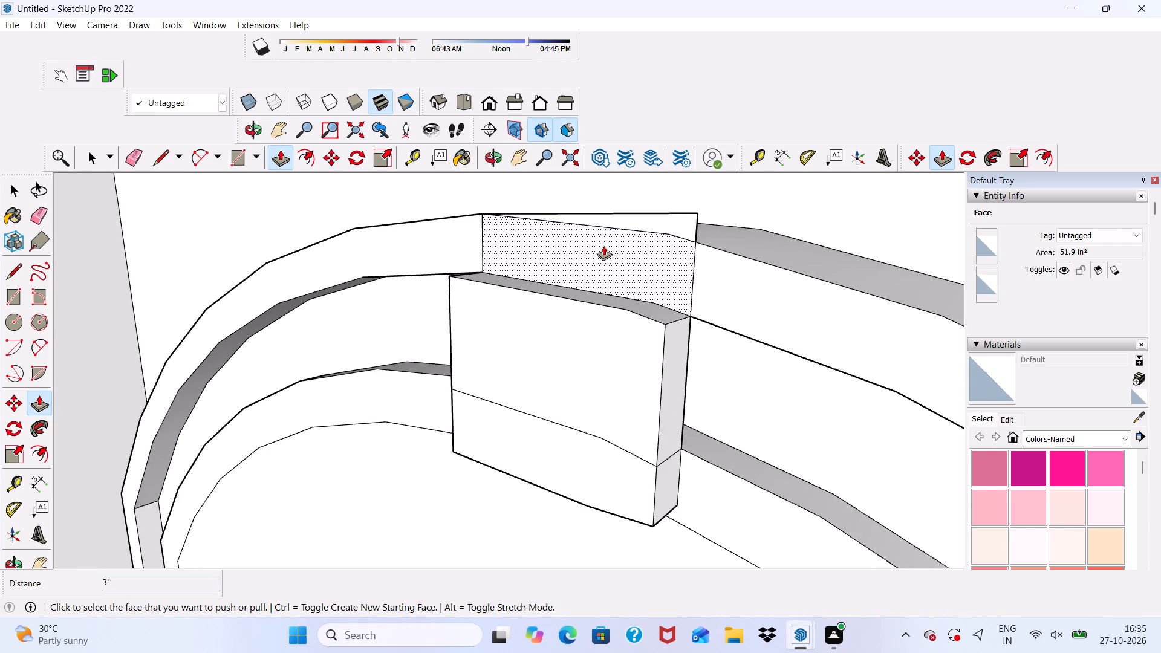
{"action": "left_click", "coordinate": [603, 245]}
{"action": "left_click", "coordinate": [585, 333]}
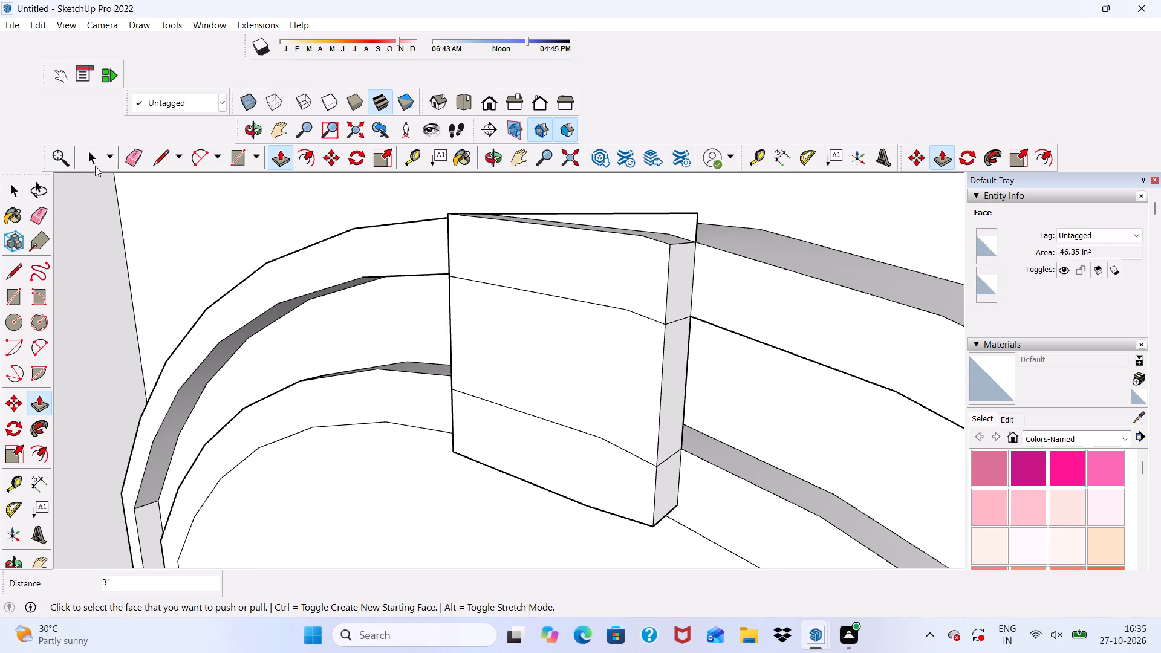
Erase the leftover rectangle edges sticking out above the keystone's top face.
{"action": "left_click", "coordinate": [137, 160]}
{"action": "scroll", "coordinate": [680, 190], "scroll_direction": "up", "scroll_amount": 4}
{"action": "scroll", "coordinate": [720, 278], "scroll_direction": "up", "scroll_amount": 1}
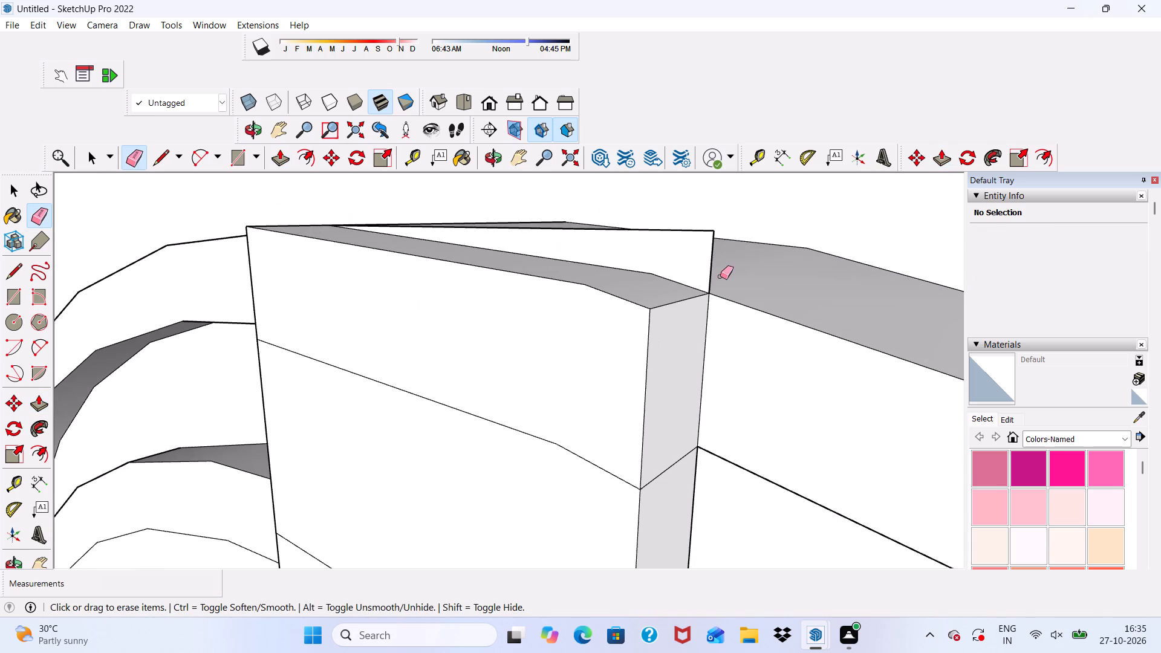
{"action": "left_click", "coordinate": [711, 265]}
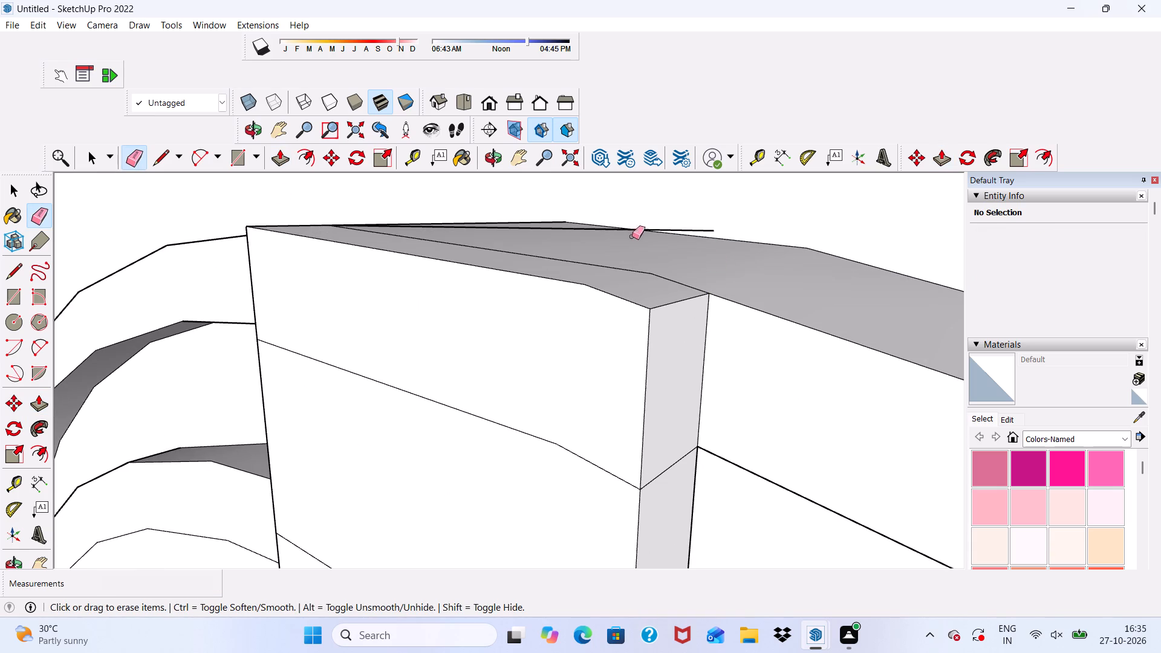
{"action": "scroll", "coordinate": [352, 255], "scroll_direction": "up", "scroll_amount": 1}
{"action": "middle_click_drag", "start_coordinate": [407, 319], "coordinate": [518, 396]}
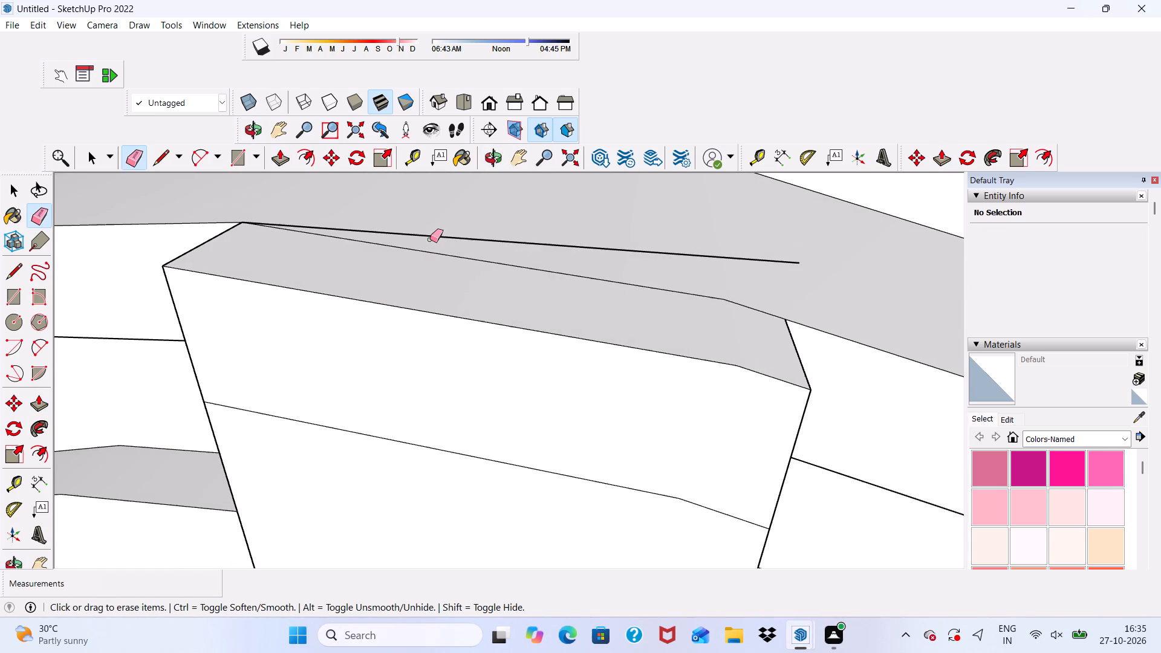
{"action": "left_click", "coordinate": [430, 239]}
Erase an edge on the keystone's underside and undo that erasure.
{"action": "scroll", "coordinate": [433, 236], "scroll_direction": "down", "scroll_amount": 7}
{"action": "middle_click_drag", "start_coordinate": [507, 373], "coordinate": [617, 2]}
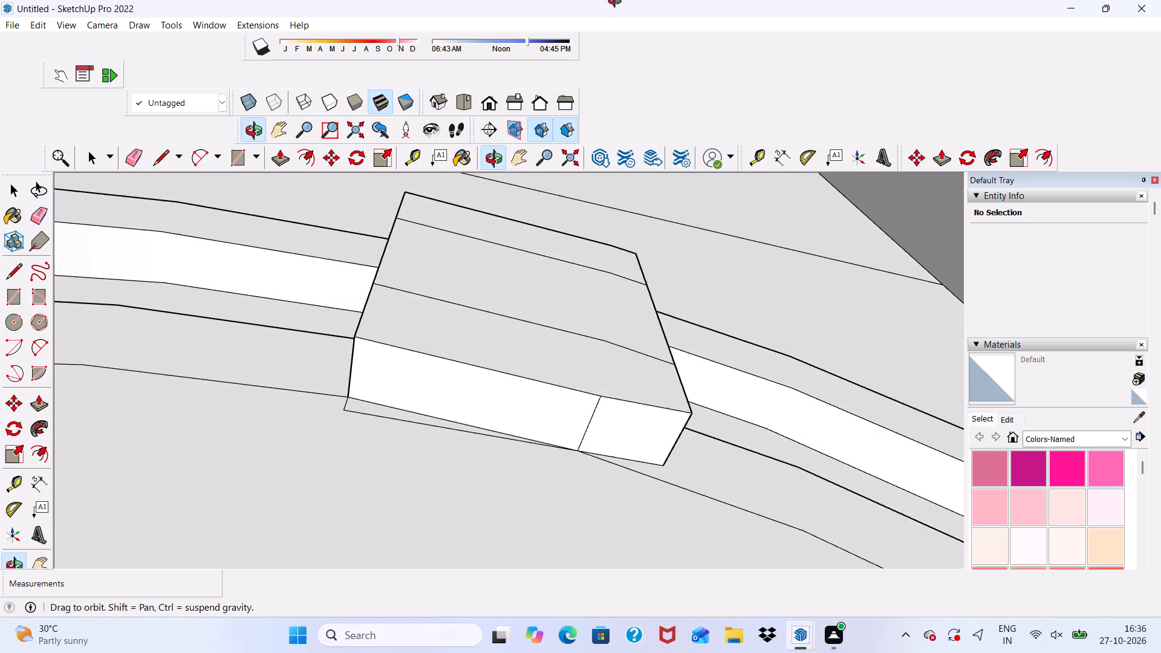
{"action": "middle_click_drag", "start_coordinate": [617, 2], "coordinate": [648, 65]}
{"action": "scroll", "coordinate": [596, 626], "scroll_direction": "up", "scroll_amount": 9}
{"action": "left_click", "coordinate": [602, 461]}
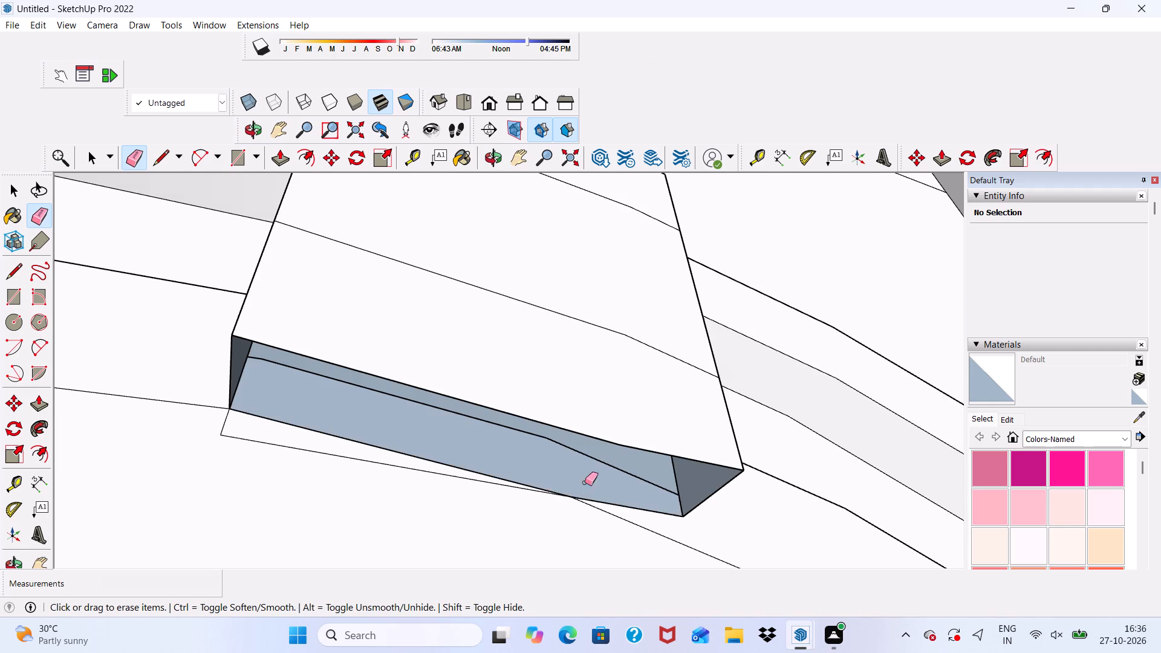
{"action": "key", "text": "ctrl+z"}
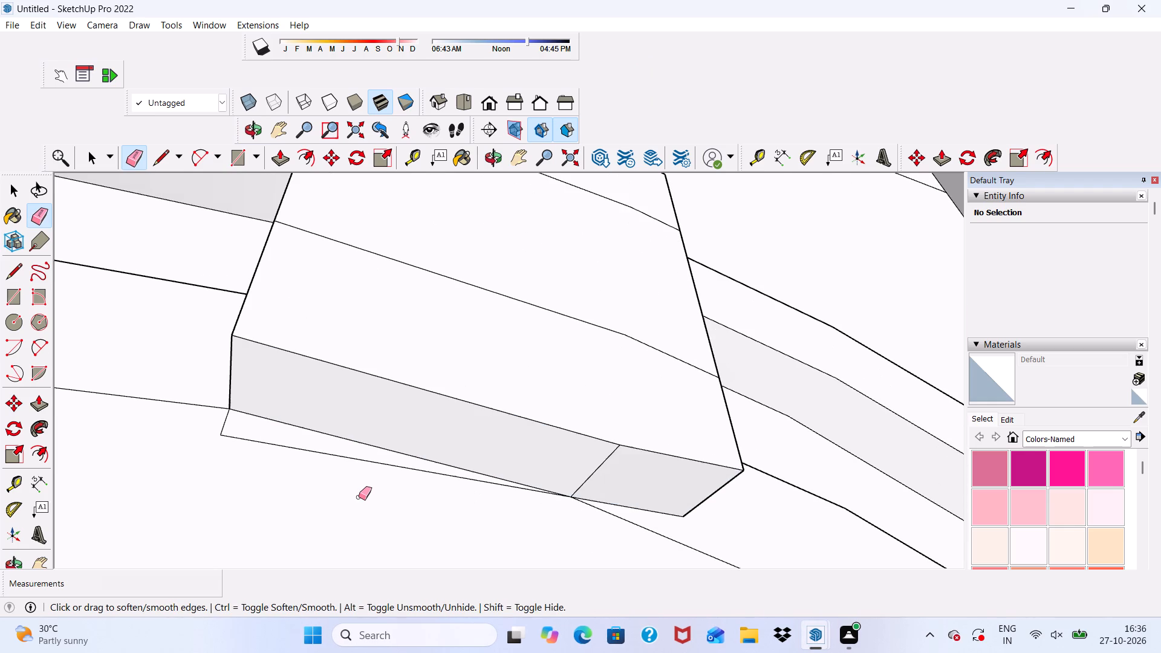
Erase the leftover rectangle edges just below the keystone's underside.
{"action": "scroll", "coordinate": [359, 498], "scroll_direction": "up", "scroll_amount": 4}
{"action": "scroll", "coordinate": [390, 520], "scroll_direction": "down", "scroll_amount": 1}
{"action": "middle_click_drag", "start_coordinate": [390, 520], "coordinate": [457, 350]}
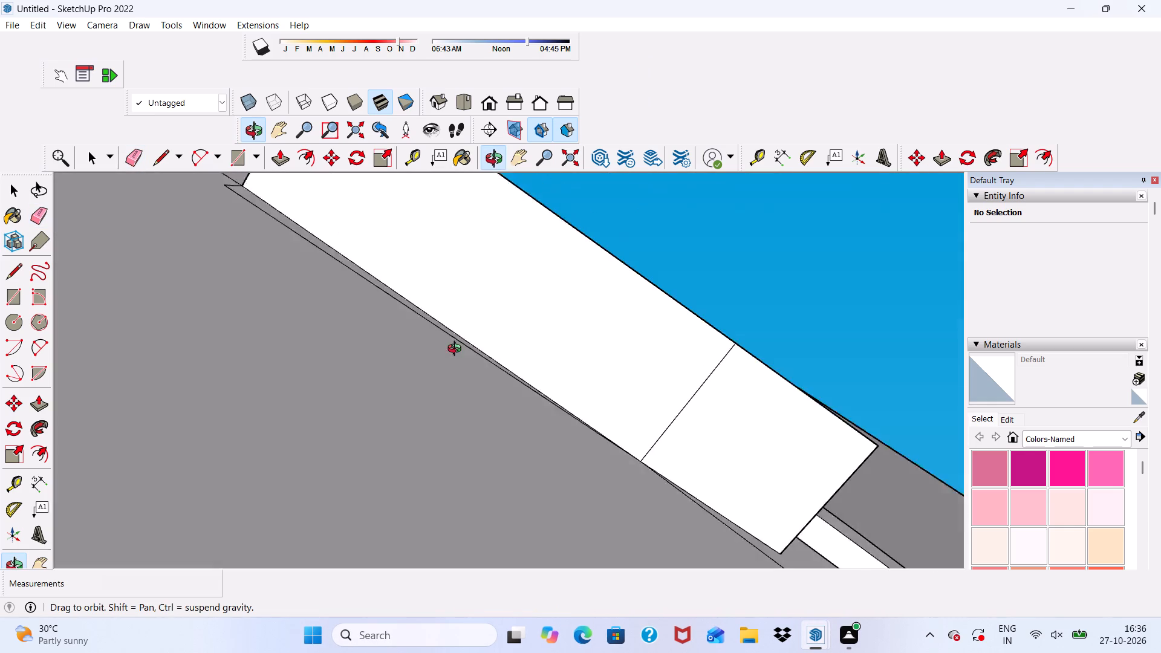
{"action": "middle_click_drag", "start_coordinate": [457, 350], "coordinate": [285, 552]}
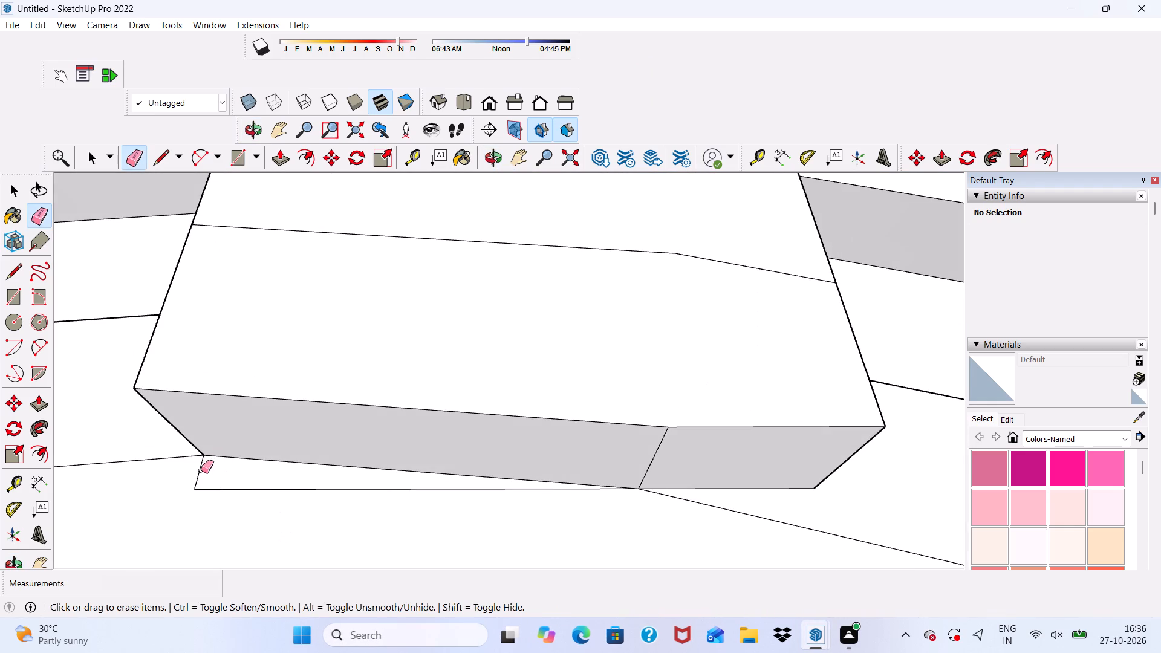
{"action": "left_click_drag", "start_coordinate": [201, 470], "coordinate": [315, 492]}
Erase the two dividing lines across the keystone's front face.
{"action": "scroll", "coordinate": [506, 478], "scroll_direction": "down", "scroll_amount": 11}
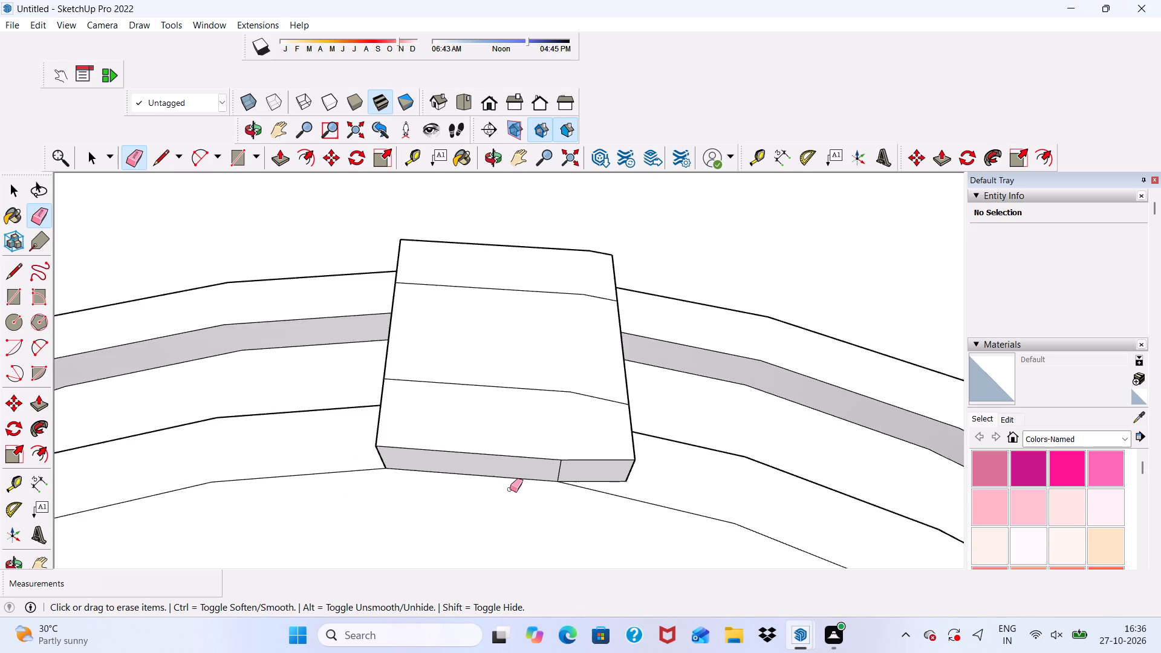
{"action": "middle_click_drag", "start_coordinate": [510, 489], "coordinate": [533, 629]}
{"action": "scroll", "coordinate": [461, 441], "scroll_direction": "up", "scroll_amount": 1}
{"action": "left_click_drag", "start_coordinate": [466, 426], "coordinate": [466, 438]}
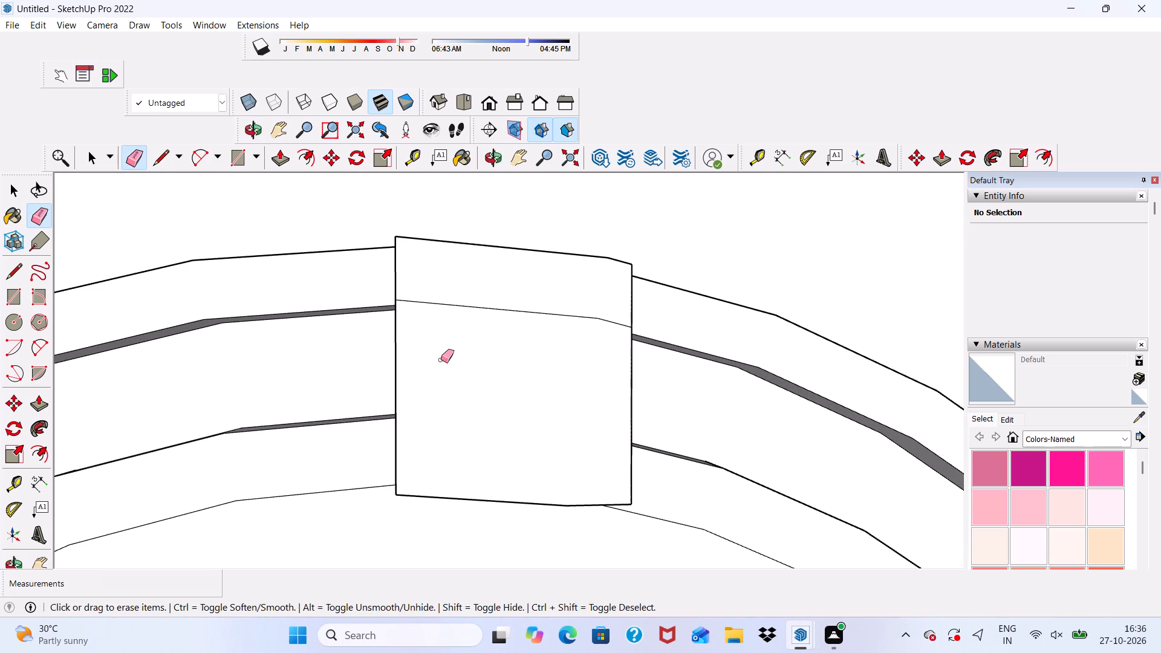
{"action": "left_click_drag", "start_coordinate": [451, 299], "coordinate": [457, 353]}
Erase the dividing lines across both side faces of the keystone.
{"action": "scroll", "coordinate": [457, 353], "scroll_direction": "down", "scroll_amount": 3}
{"action": "middle_click_drag", "start_coordinate": [457, 366], "coordinate": [690, 438]}
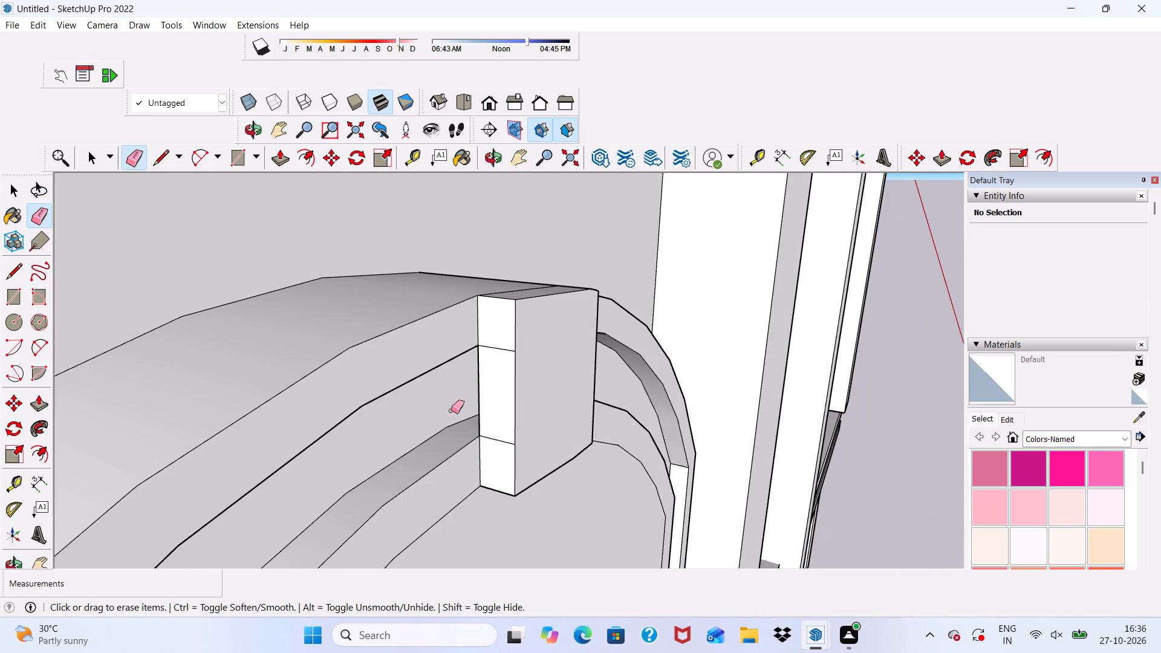
{"action": "scroll", "coordinate": [447, 378], "scroll_direction": "up", "scroll_amount": 5}
{"action": "scroll", "coordinate": [491, 321], "scroll_direction": "up", "scroll_amount": 2}
{"action": "left_click_drag", "start_coordinate": [552, 334], "coordinate": [548, 363]}
{"action": "scroll", "coordinate": [521, 371], "scroll_direction": "down", "scroll_amount": 5}
{"action": "scroll", "coordinate": [521, 467], "scroll_direction": "up", "scroll_amount": 4}
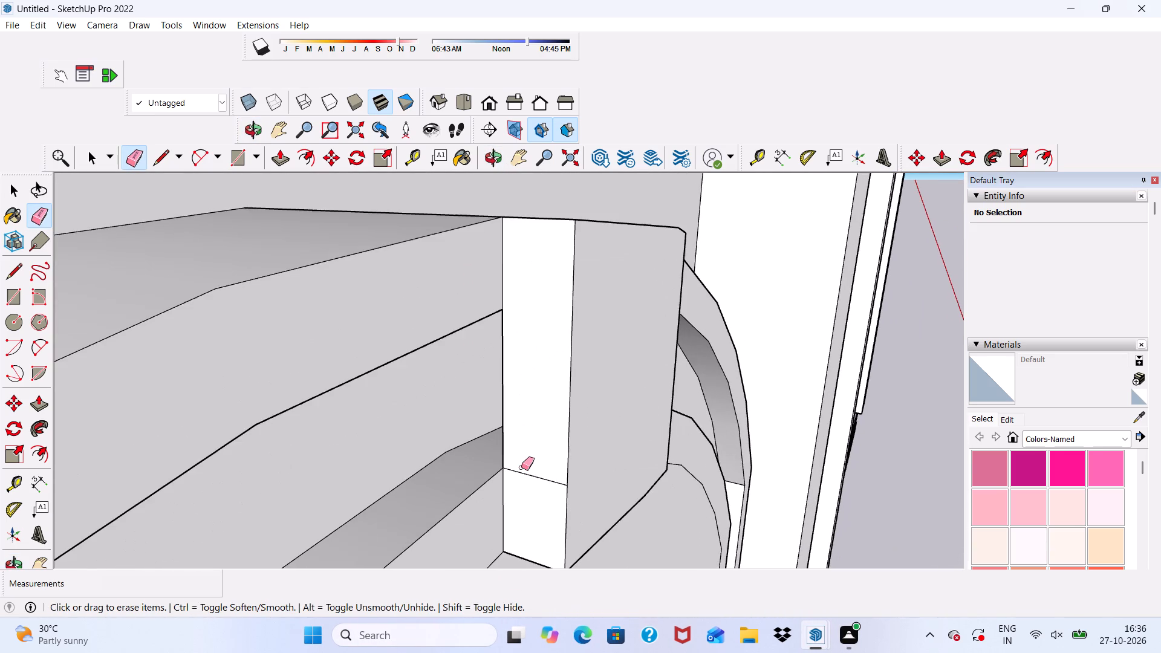
{"action": "left_click_drag", "start_coordinate": [522, 468], "coordinate": [524, 475]}
{"action": "scroll", "coordinate": [359, 363], "scroll_direction": "down", "scroll_amount": 6}
{"action": "middle_click_drag", "start_coordinate": [592, 459], "coordinate": [209, 467]}
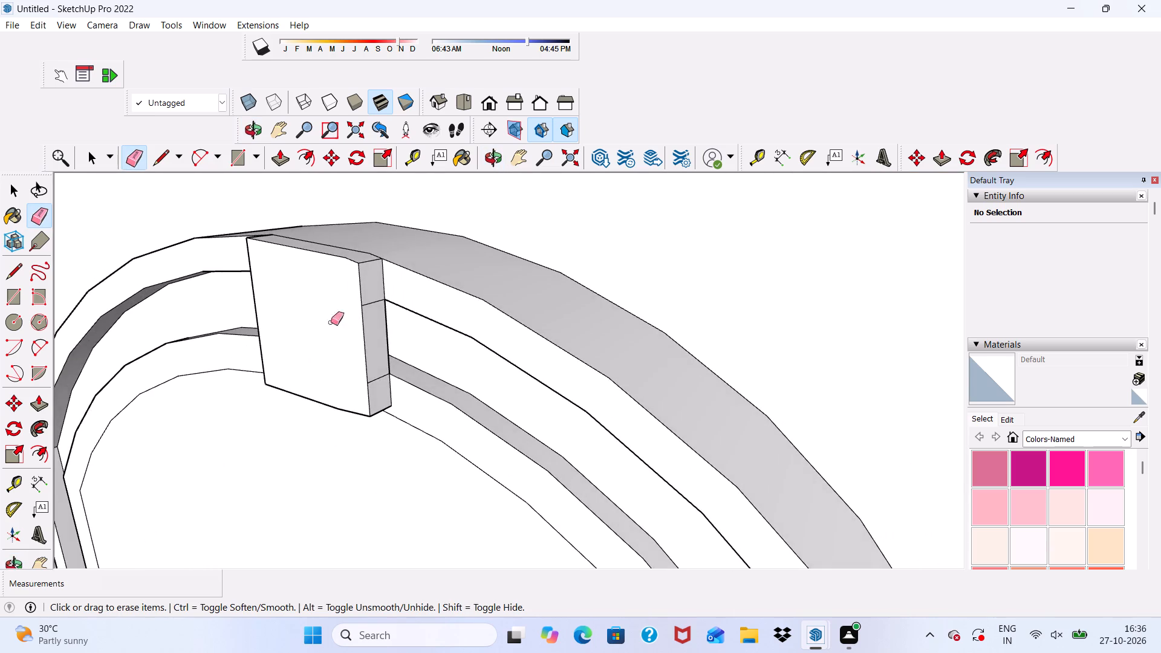
{"action": "scroll", "coordinate": [356, 286], "scroll_direction": "up", "scroll_amount": 12}
{"action": "left_click_drag", "start_coordinate": [348, 302], "coordinate": [348, 353]}
{"action": "scroll", "coordinate": [359, 400], "scroll_direction": "down", "scroll_amount": 5}
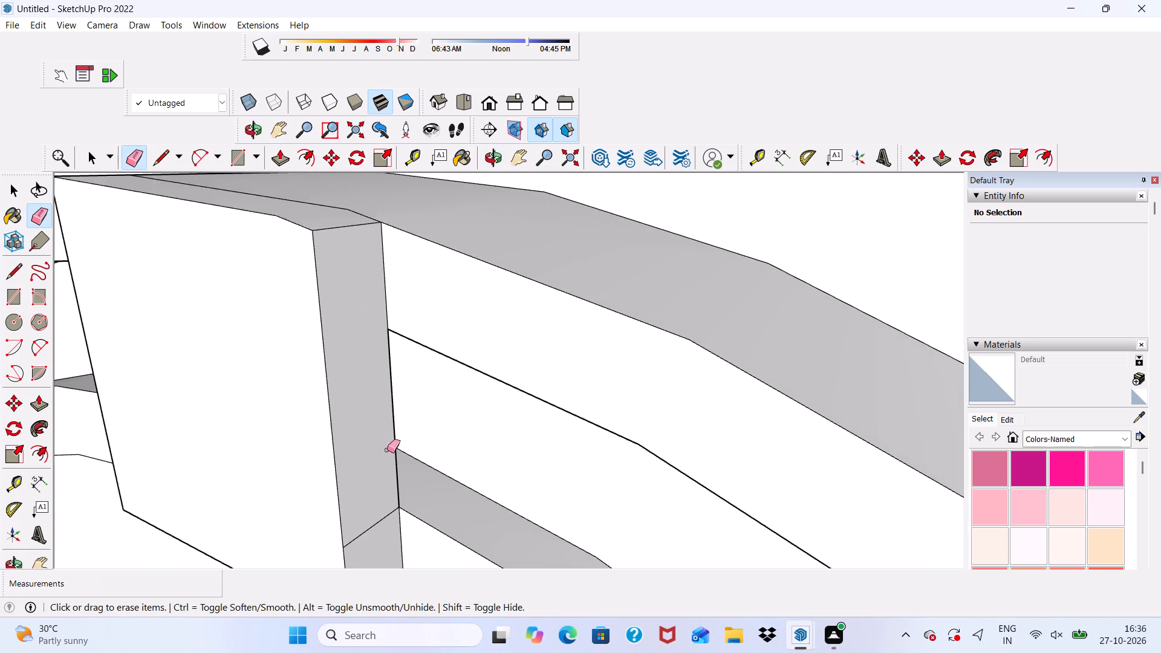
{"action": "left_click_drag", "start_coordinate": [379, 502], "coordinate": [379, 513]}
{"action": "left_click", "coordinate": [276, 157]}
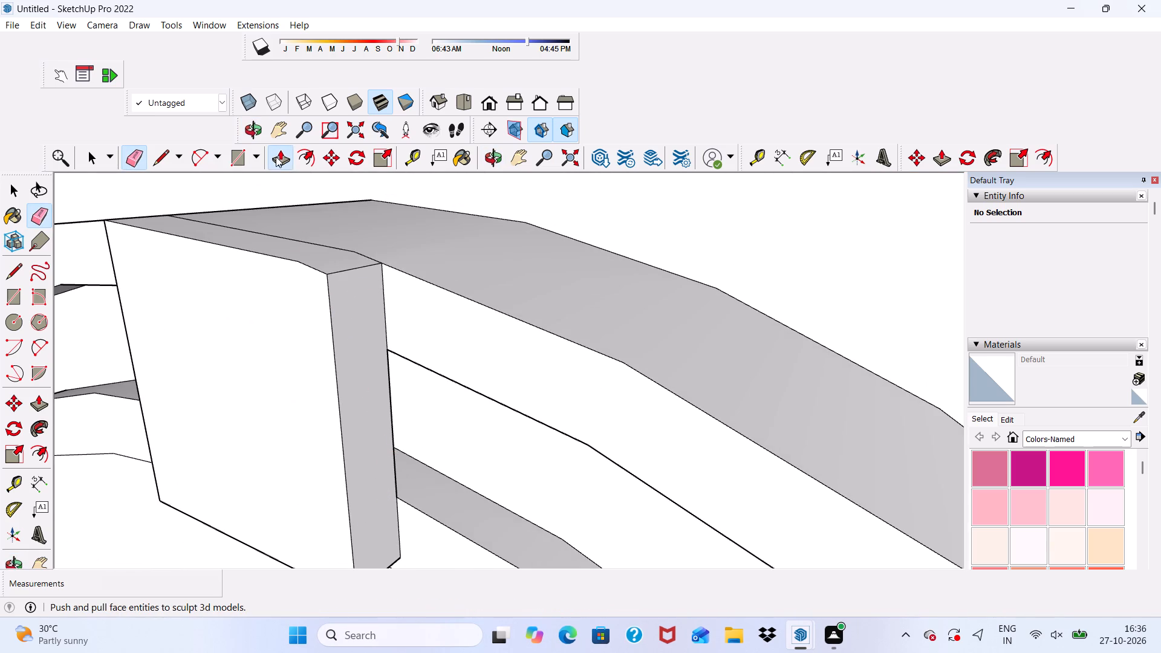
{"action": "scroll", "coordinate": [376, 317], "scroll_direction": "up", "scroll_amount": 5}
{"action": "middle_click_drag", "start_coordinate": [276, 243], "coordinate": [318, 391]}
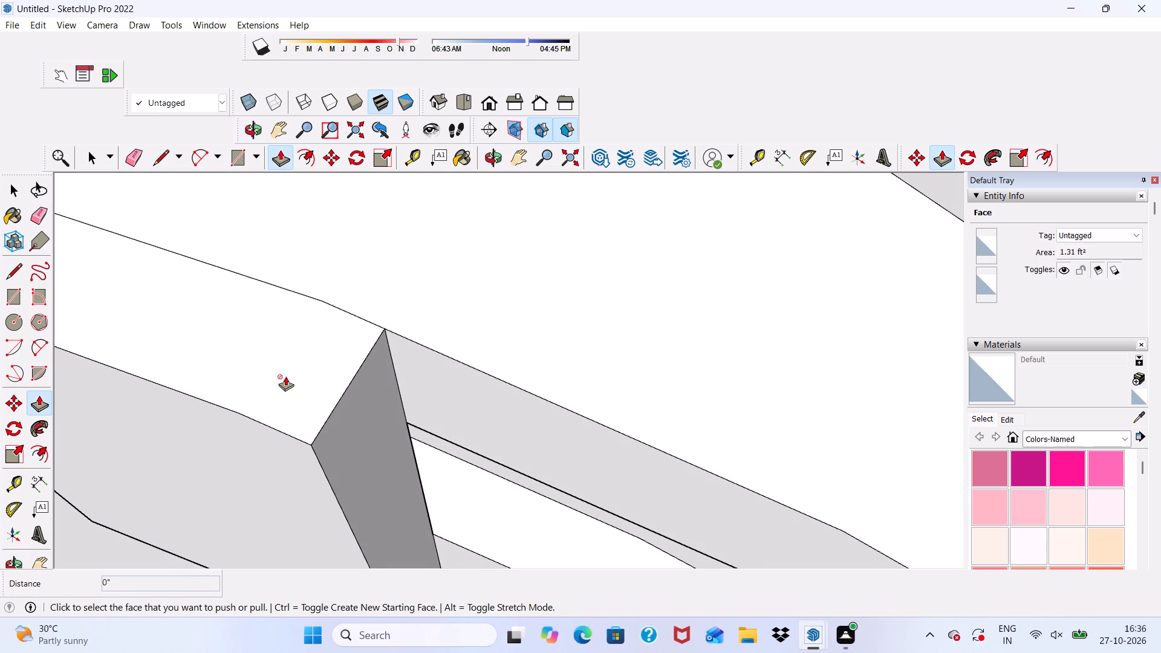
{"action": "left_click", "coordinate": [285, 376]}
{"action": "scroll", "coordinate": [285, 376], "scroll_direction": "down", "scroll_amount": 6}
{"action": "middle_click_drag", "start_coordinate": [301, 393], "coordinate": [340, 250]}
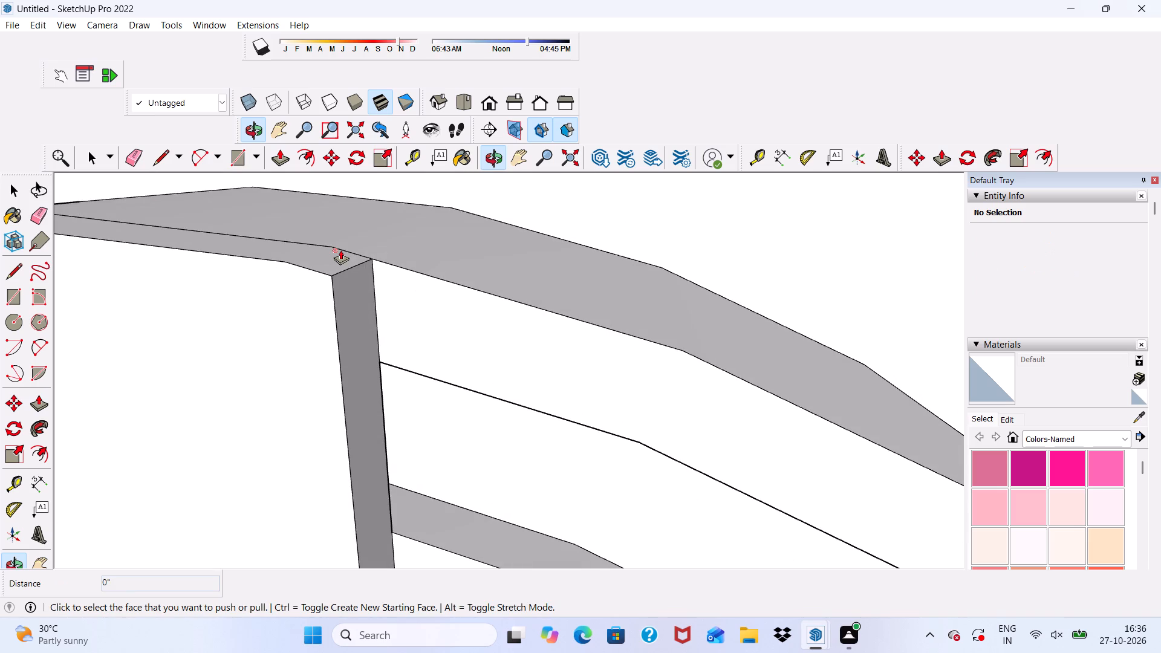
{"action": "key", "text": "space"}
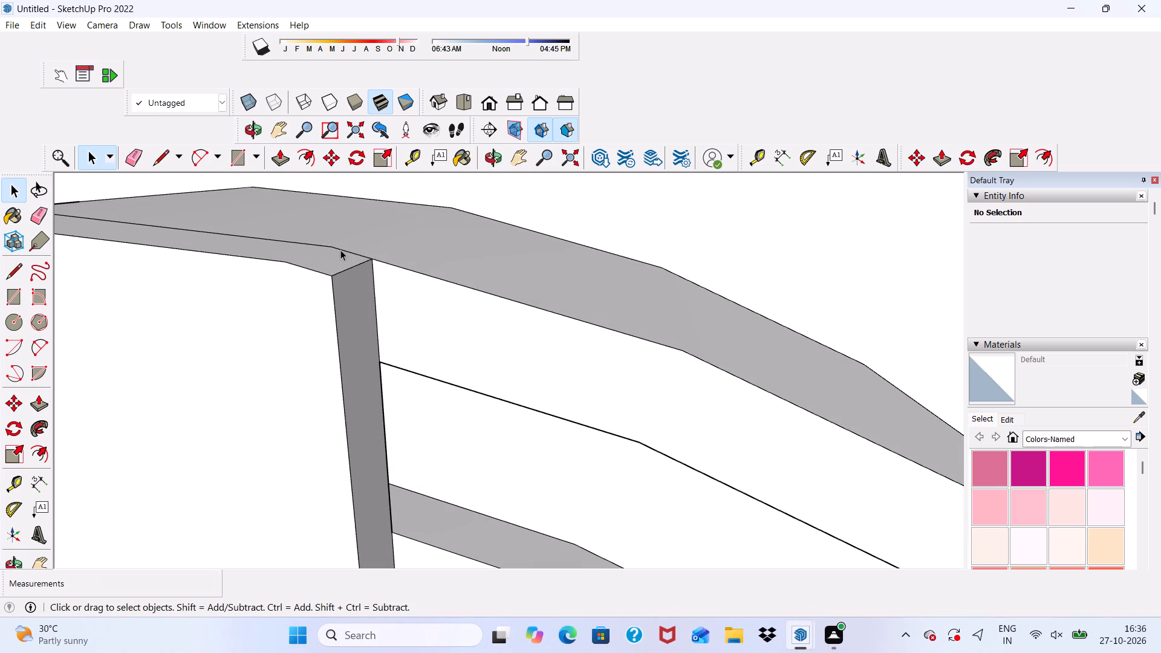
Delete the innermost arched pane face of the left bay's window to open up the frame.
{"action": "scroll", "coordinate": [380, 335], "scroll_direction": "down", "scroll_amount": 6}
{"action": "scroll", "coordinate": [457, 393], "scroll_direction": "down", "scroll_amount": 11}
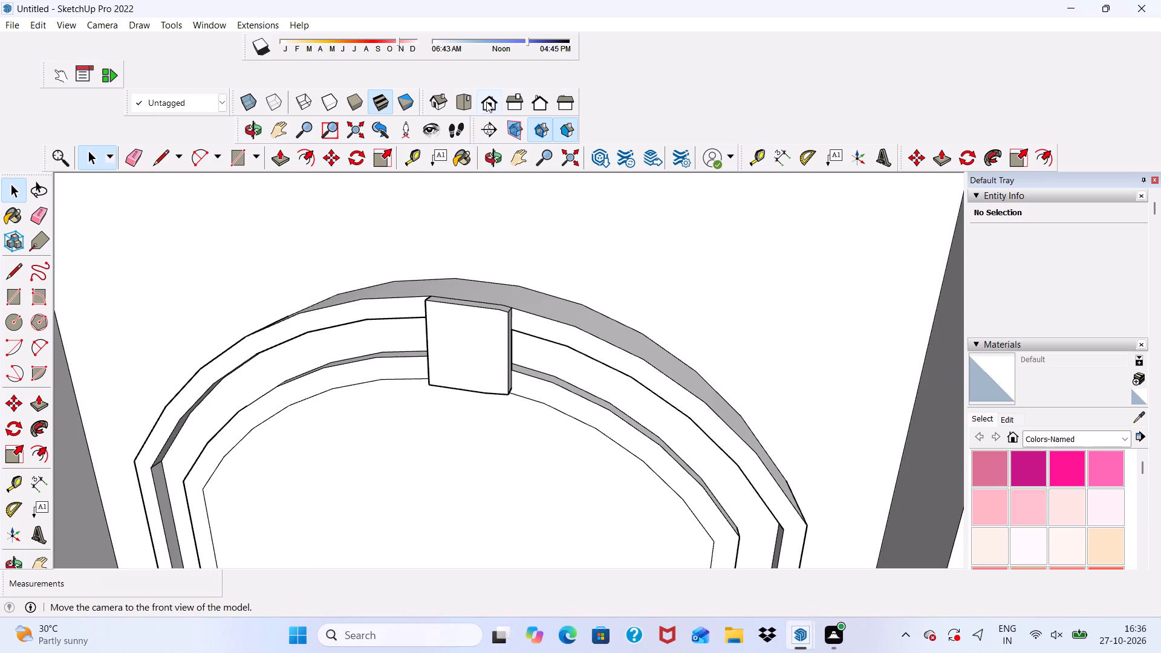
{"action": "left_click", "coordinate": [486, 102]}
{"action": "scroll", "coordinate": [650, 388], "scroll_direction": "down", "scroll_amount": 14}
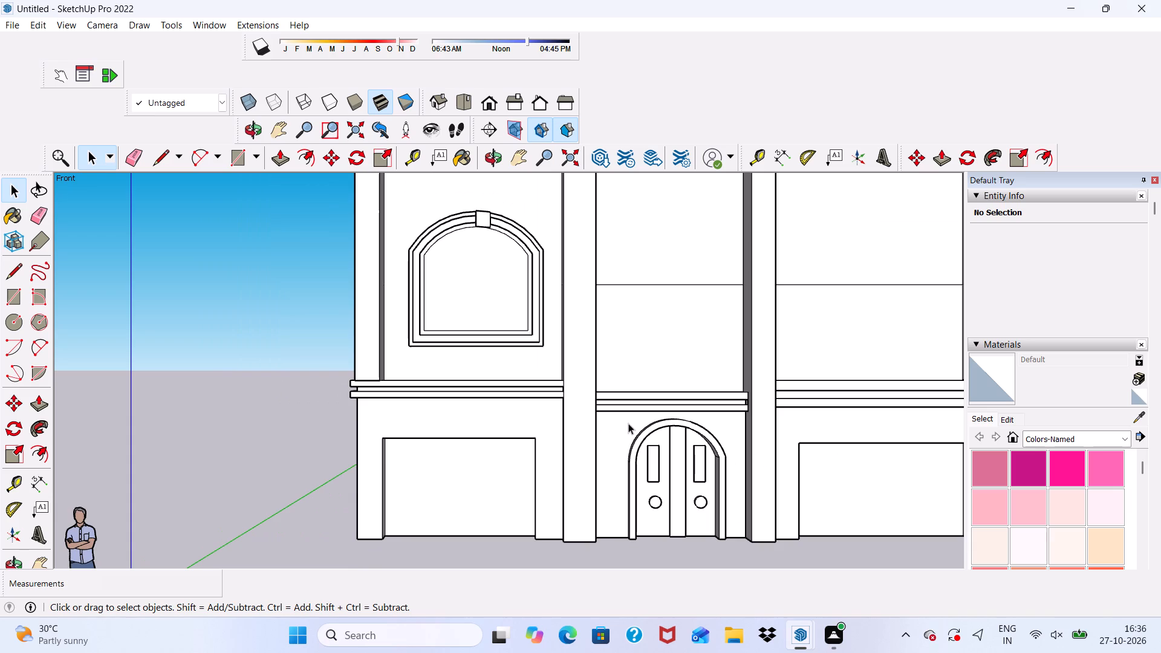
{"action": "scroll", "coordinate": [450, 265], "scroll_direction": "up", "scroll_amount": 4}
{"action": "middle_click_drag", "start_coordinate": [453, 260], "coordinate": [362, 238]}
{"action": "scroll", "coordinate": [533, 313], "scroll_direction": "up", "scroll_amount": 4}
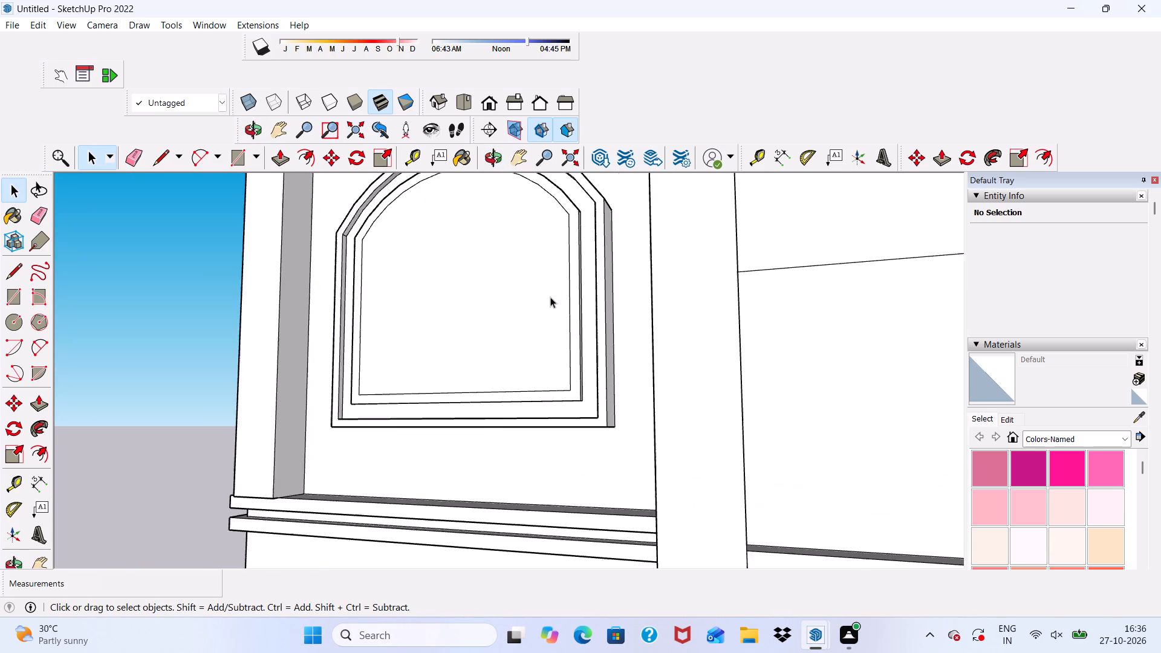
{"action": "scroll", "coordinate": [491, 314], "scroll_direction": "up", "scroll_amount": 3}
{"action": "left_click", "coordinate": [491, 314]}
{"action": "key", "text": "Delete"}
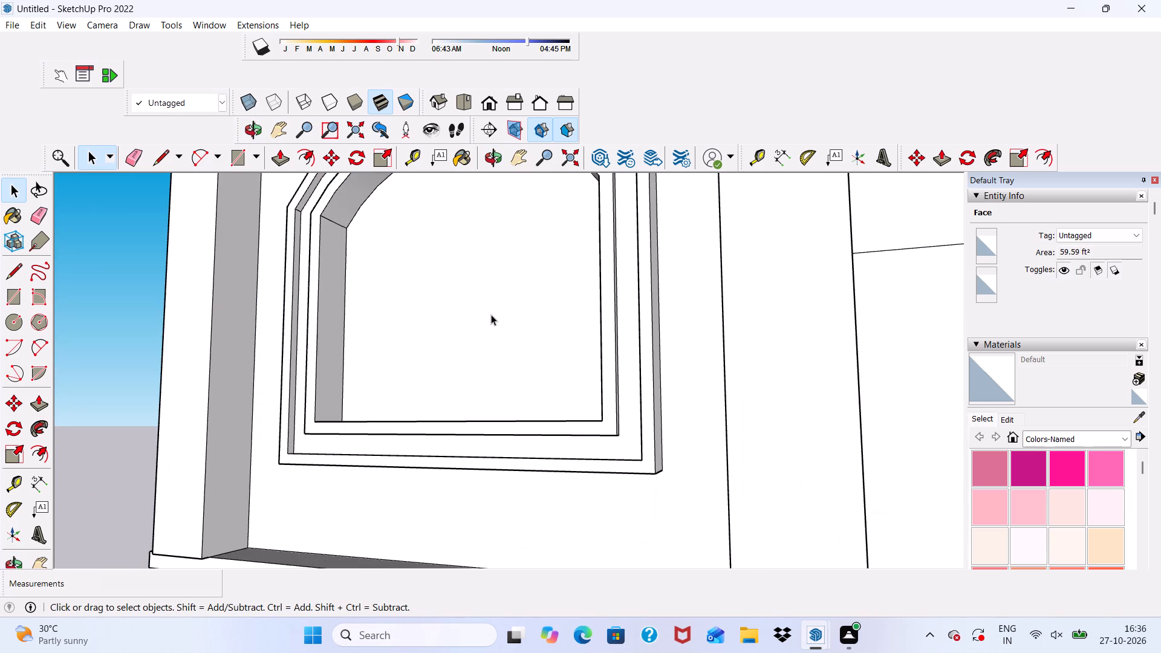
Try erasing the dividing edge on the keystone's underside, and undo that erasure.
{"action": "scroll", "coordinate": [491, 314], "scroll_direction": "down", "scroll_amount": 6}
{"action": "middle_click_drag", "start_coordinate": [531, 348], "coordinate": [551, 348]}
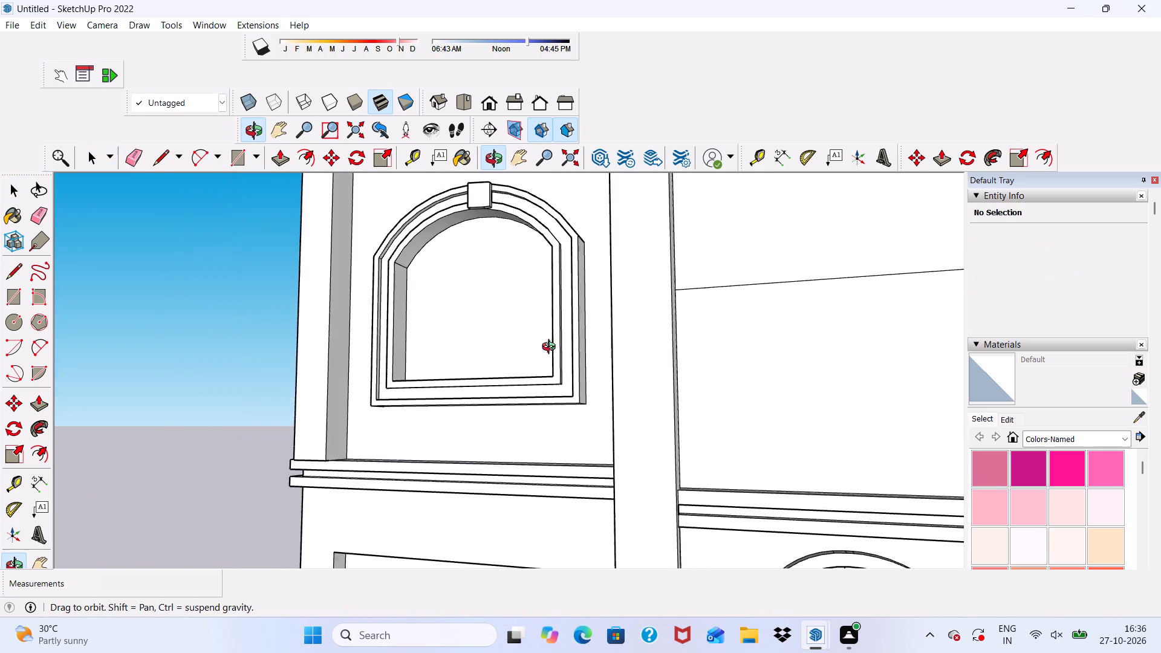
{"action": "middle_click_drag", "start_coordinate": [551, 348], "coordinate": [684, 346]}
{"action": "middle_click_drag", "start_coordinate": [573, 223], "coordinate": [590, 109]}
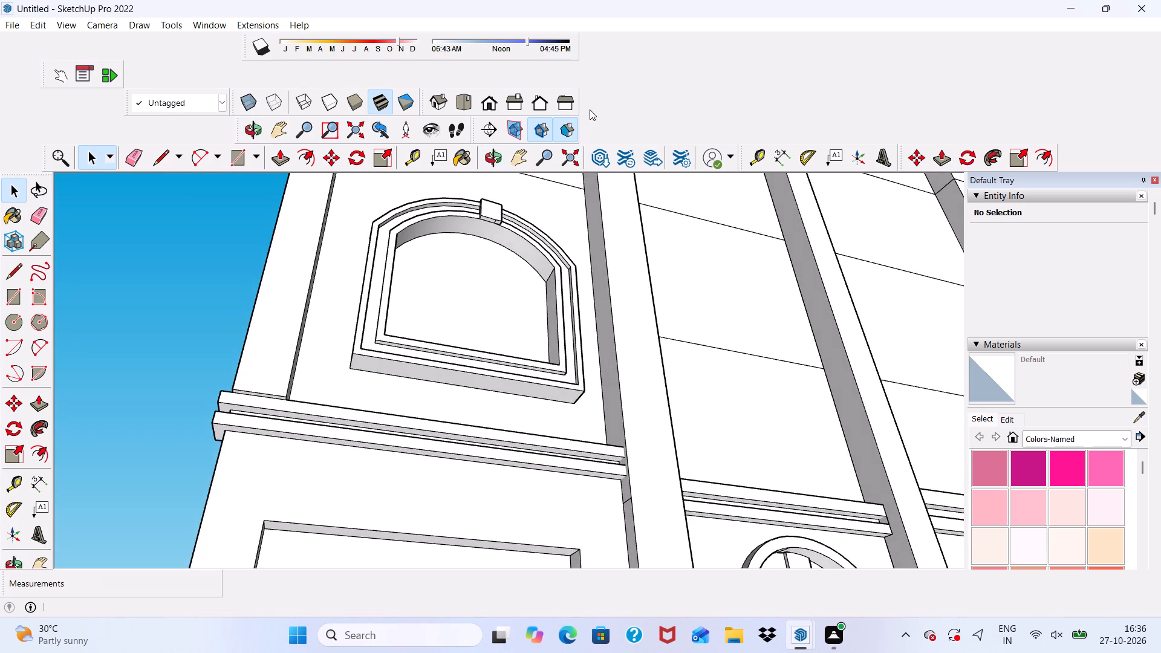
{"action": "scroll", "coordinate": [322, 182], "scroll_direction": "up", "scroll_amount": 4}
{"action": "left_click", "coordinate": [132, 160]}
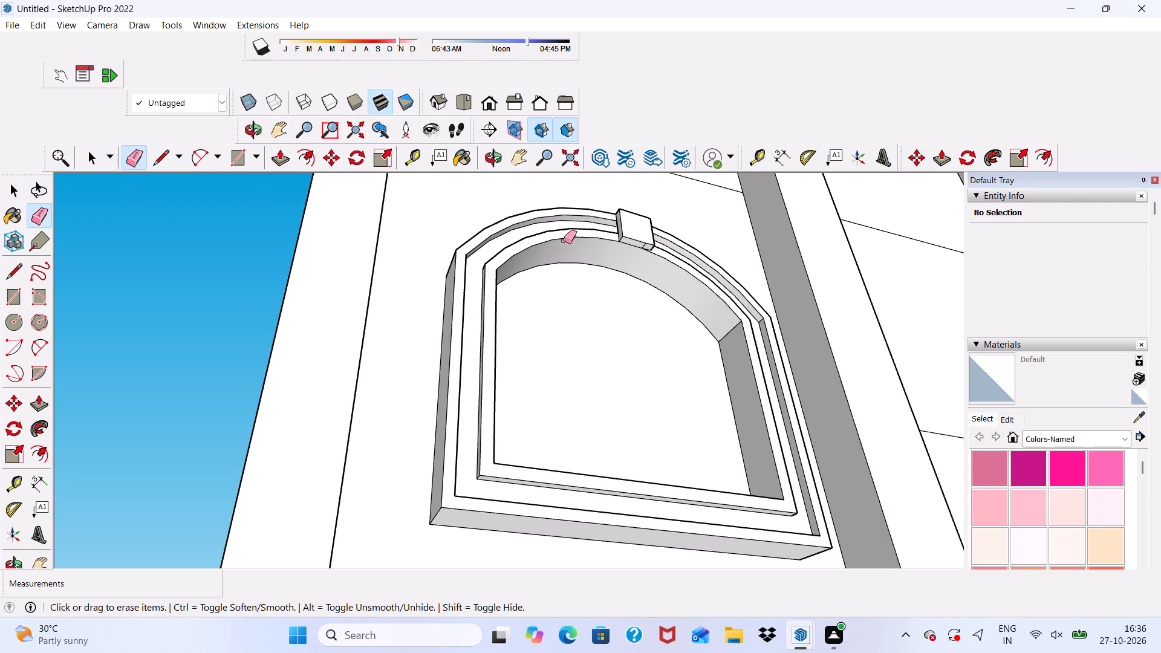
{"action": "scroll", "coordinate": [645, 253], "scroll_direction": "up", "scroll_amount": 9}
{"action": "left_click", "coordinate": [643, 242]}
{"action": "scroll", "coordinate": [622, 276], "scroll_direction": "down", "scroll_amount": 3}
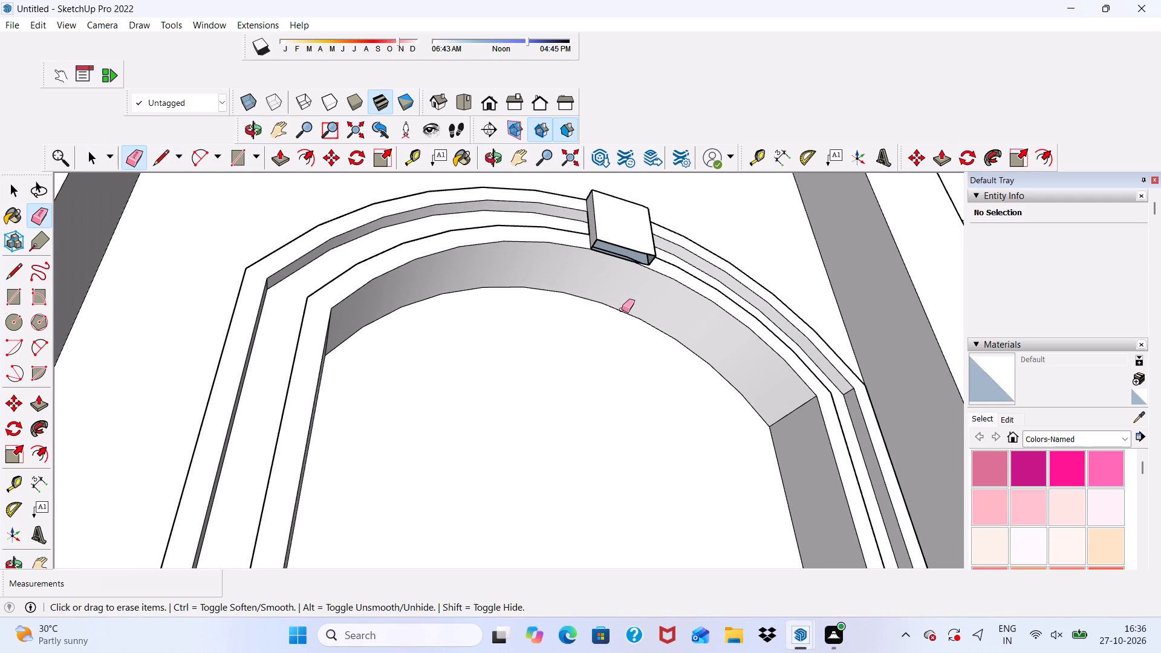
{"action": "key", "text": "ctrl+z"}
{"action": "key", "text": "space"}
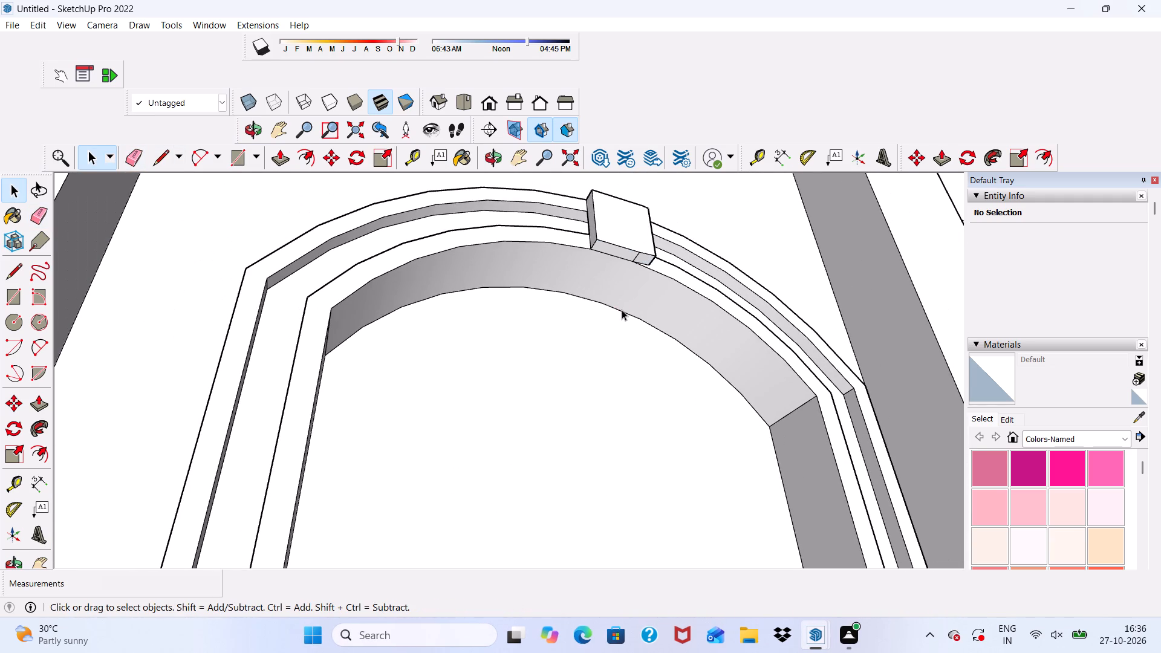
Erase the horizontal dividing line across the left bay's wall just above the arched window.
{"action": "scroll", "coordinate": [625, 295], "scroll_direction": "down", "scroll_amount": 12}
{"action": "middle_click_drag", "start_coordinate": [658, 256], "coordinate": [619, 586]}
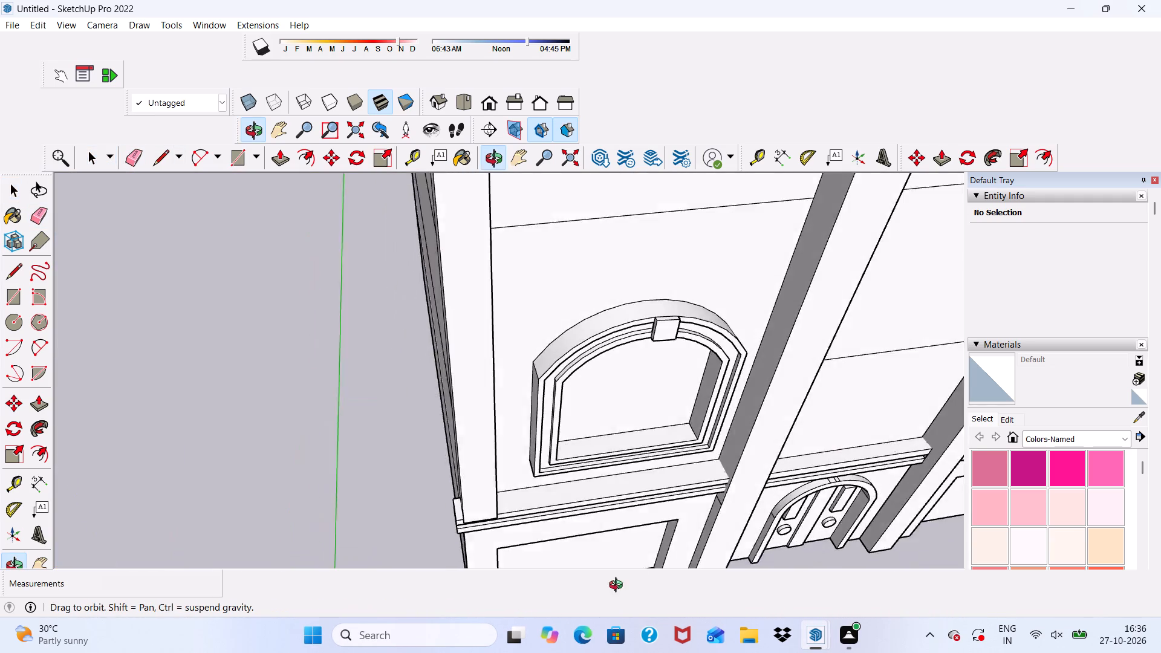
{"action": "middle_click_drag", "start_coordinate": [619, 586], "coordinate": [578, 501]}
{"action": "scroll", "coordinate": [604, 431], "scroll_direction": "up", "scroll_amount": 2}
{"action": "scroll", "coordinate": [603, 383], "scroll_direction": "down", "scroll_amount": 10}
{"action": "middle_click_drag", "start_coordinate": [579, 403], "coordinate": [599, 328]}
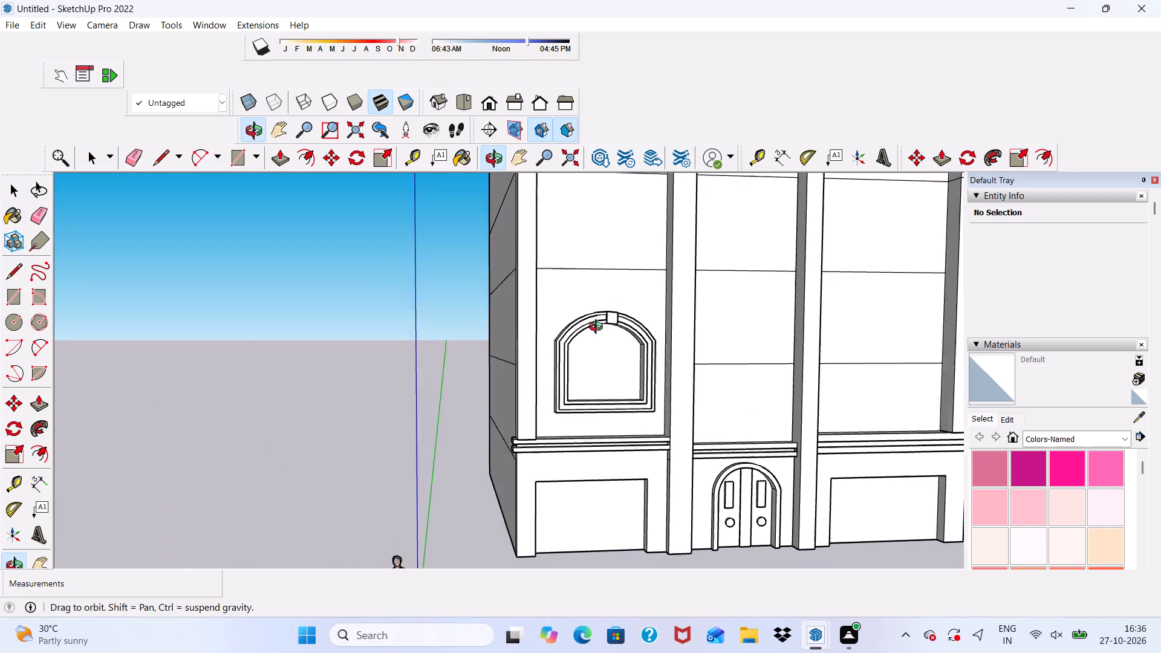
{"action": "middle_click_drag", "start_coordinate": [599, 328], "coordinate": [591, 345]}
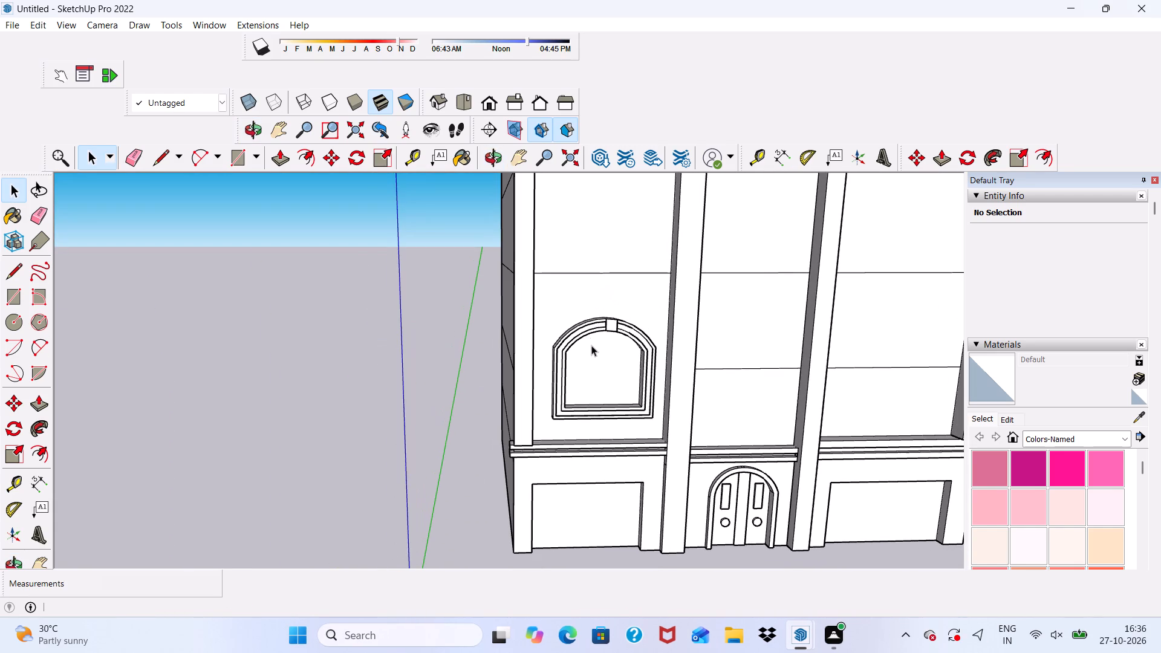
{"action": "scroll", "coordinate": [591, 345], "scroll_direction": "up", "scroll_amount": 1}
{"action": "left_click", "coordinate": [244, 166]}
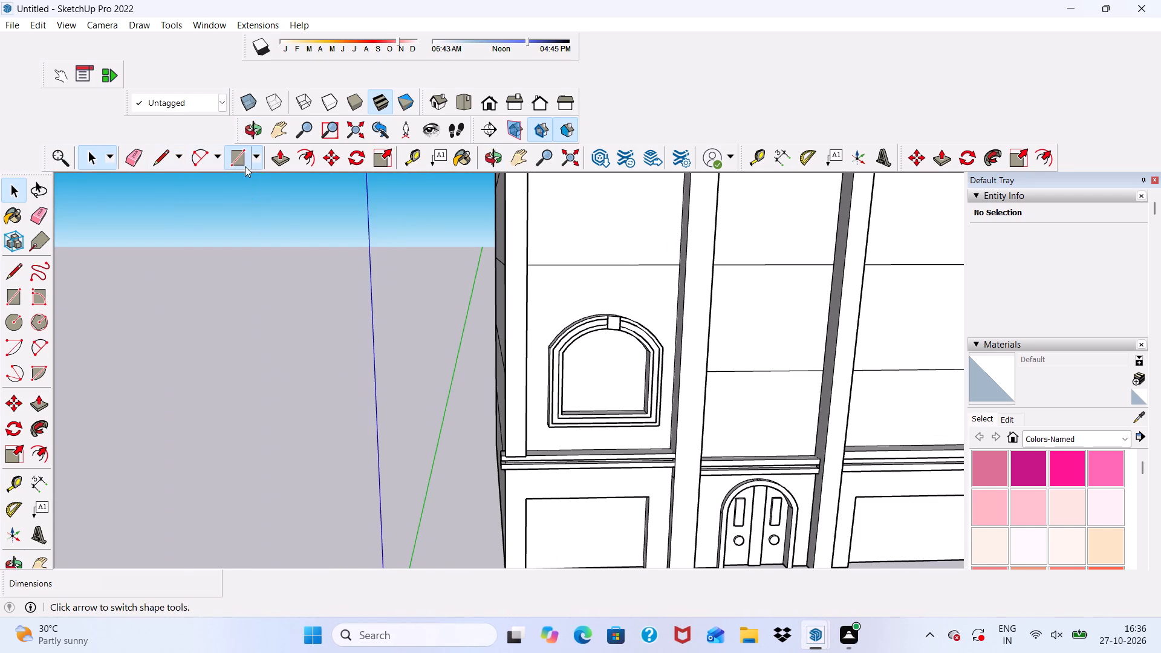
{"action": "left_click", "coordinate": [126, 152]}
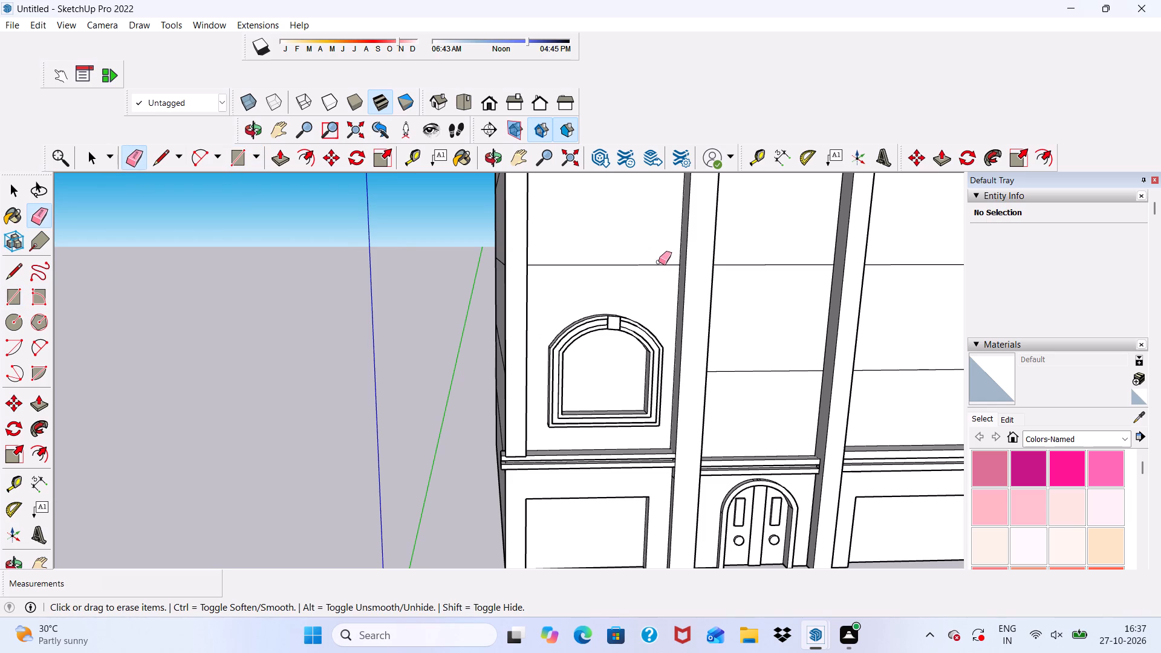
{"action": "left_click", "coordinate": [659, 262]}
Start the Rectangle command.
{"action": "left_click", "coordinate": [230, 152]}
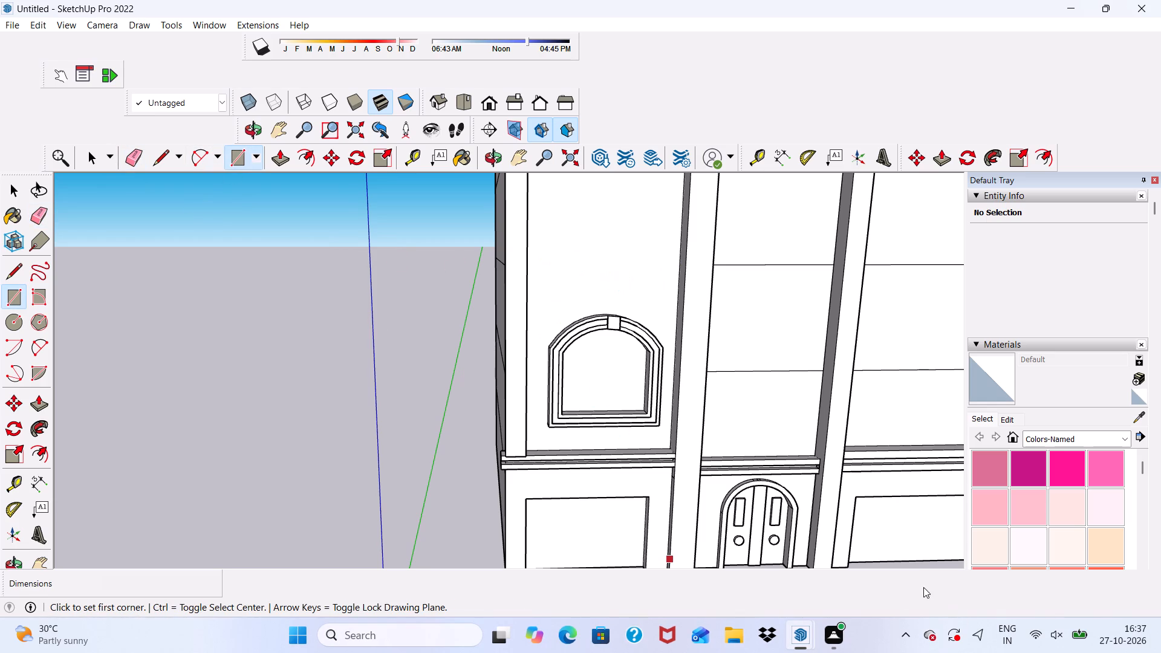
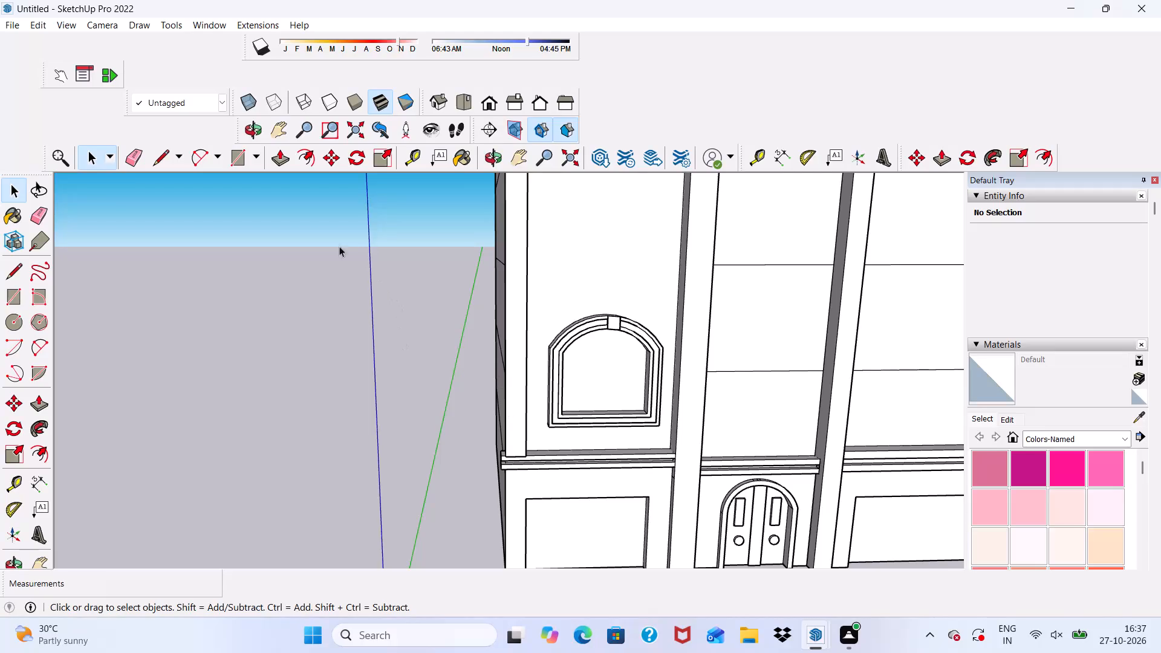
Draw a rectangle about 8' 9" wide and 9' 9" high on the left bay's wall above the arched window.
{"action": "left_click", "coordinate": [239, 160]}
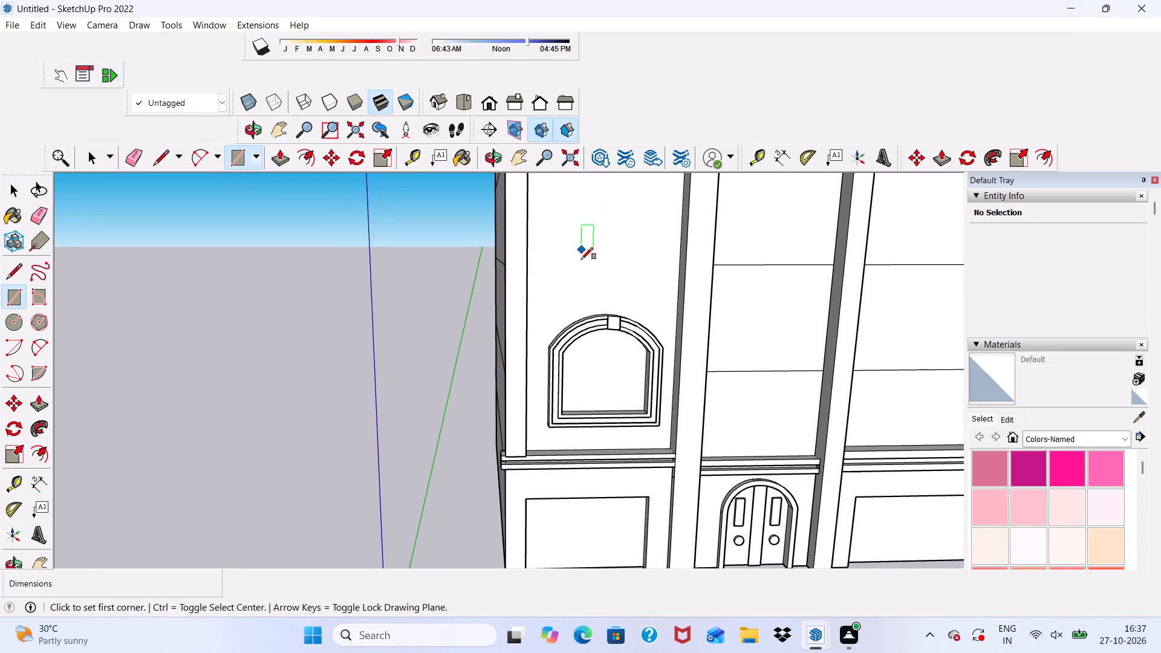
{"action": "middle_click_drag", "start_coordinate": [587, 272], "coordinate": [566, 293]}
{"action": "scroll", "coordinate": [588, 253], "scroll_direction": "down", "scroll_amount": 1}
{"action": "scroll", "coordinate": [565, 287], "scroll_direction": "up", "scroll_amount": 4}
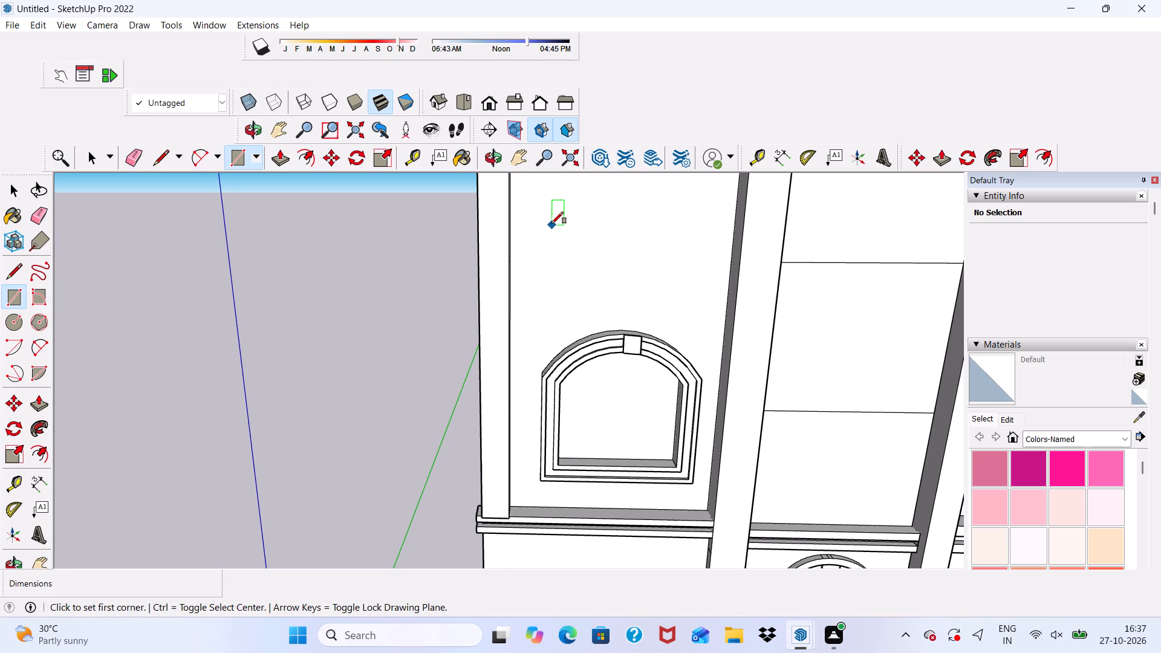
{"action": "left_click", "coordinate": [551, 261]}
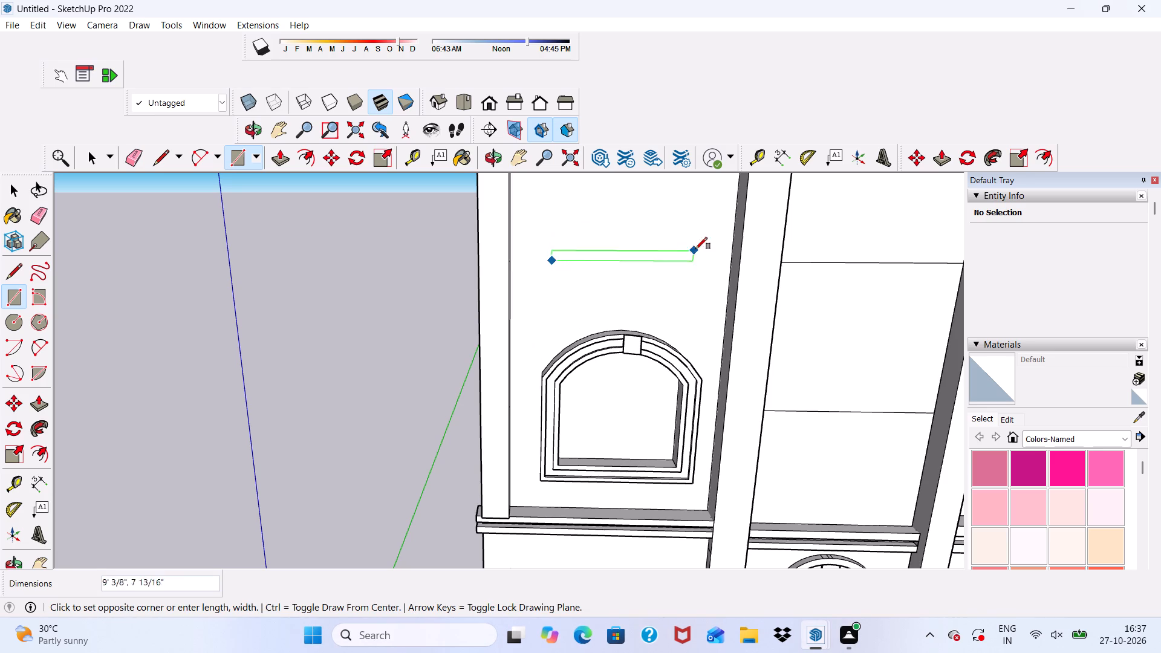
{"action": "scroll", "coordinate": [712, 193], "scroll_direction": "down", "scroll_amount": 11}
{"action": "scroll", "coordinate": [691, 206], "scroll_direction": "up", "scroll_amount": 4}
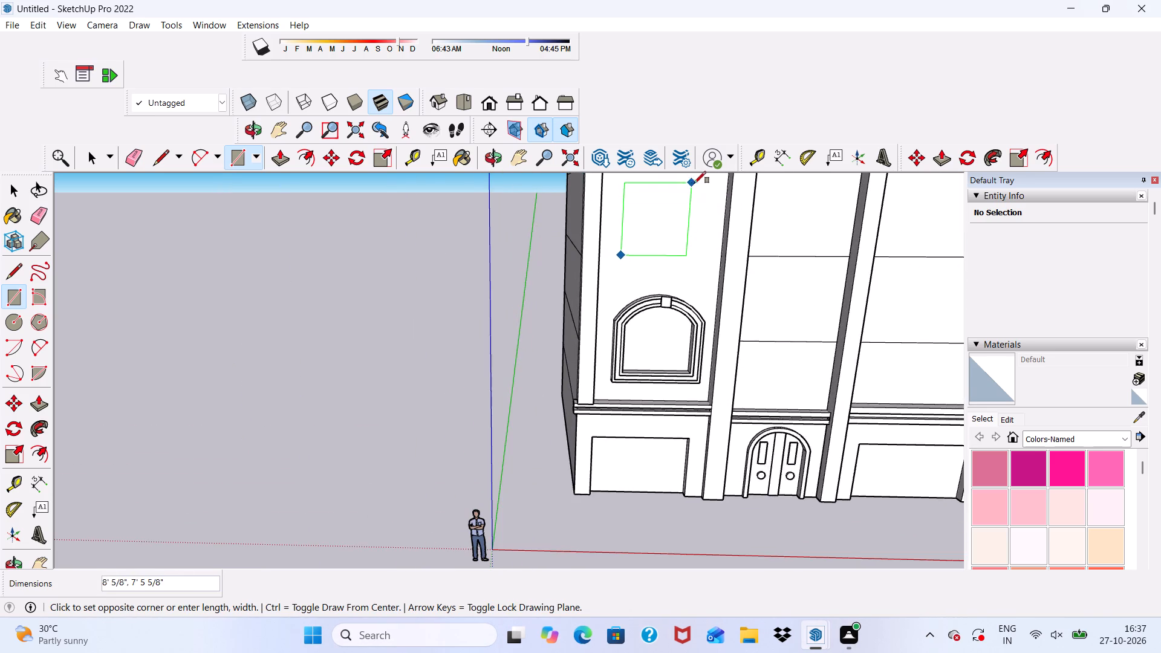
{"action": "scroll", "coordinate": [721, 200], "scroll_direction": "up", "scroll_amount": 9}
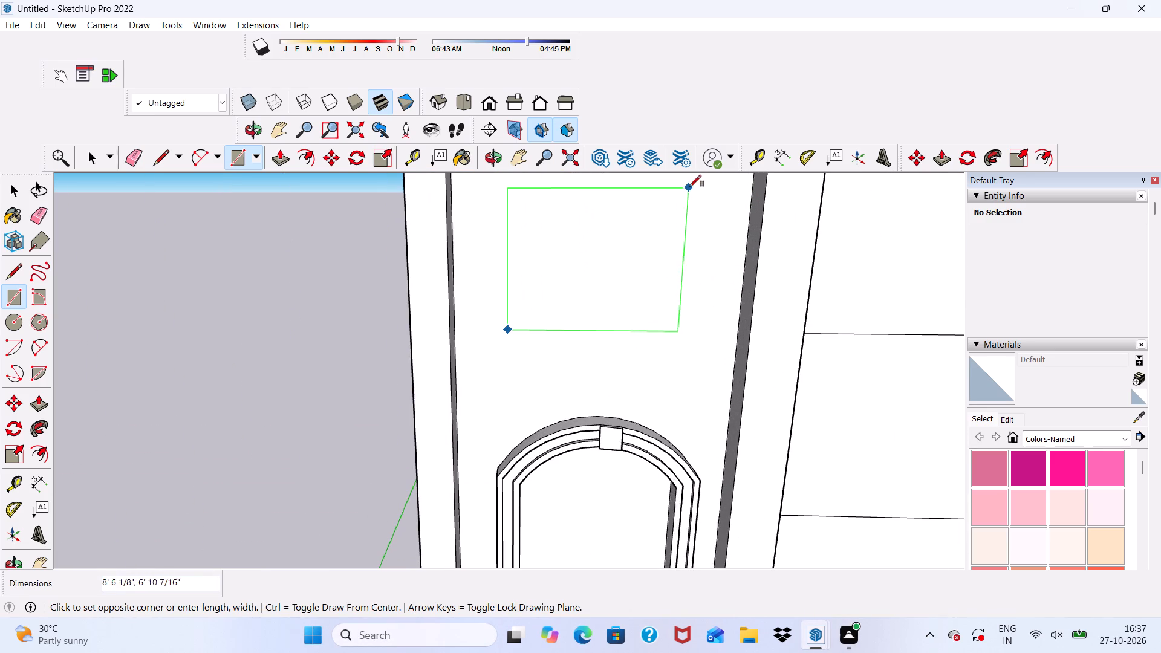
{"action": "scroll", "coordinate": [694, 181], "scroll_direction": "up", "scroll_amount": 2}
{"action": "scroll", "coordinate": [685, 194], "scroll_direction": "down", "scroll_amount": 10}
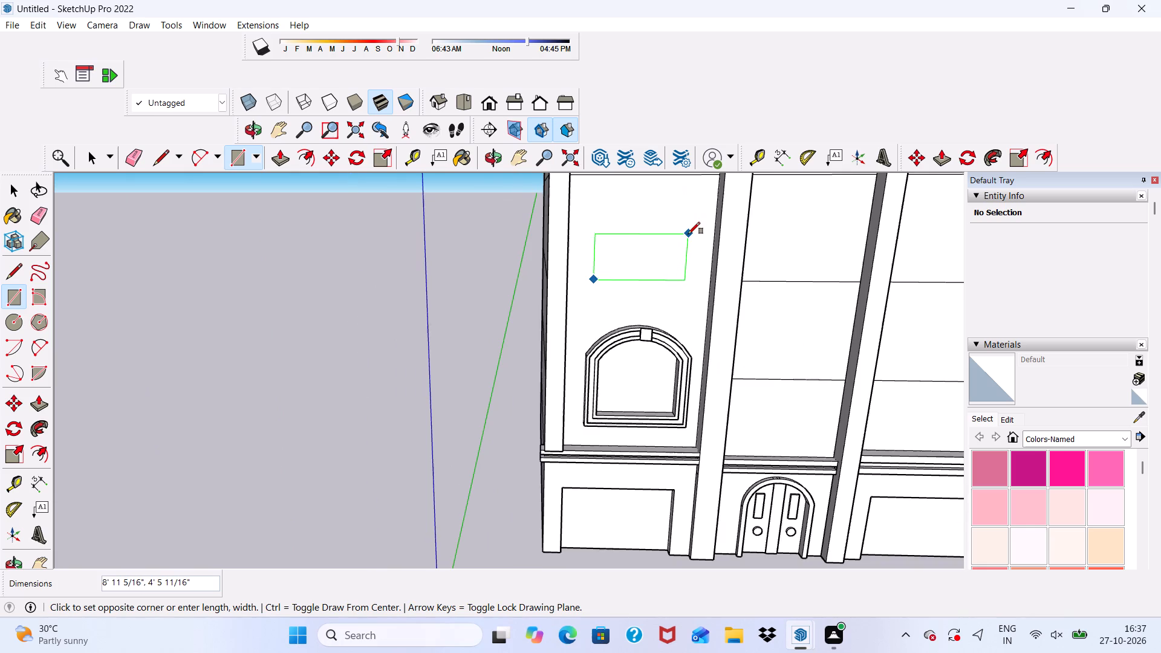
{"action": "middle_click_drag", "start_coordinate": [688, 234], "coordinate": [688, 163]}
{"action": "scroll", "coordinate": [680, 208], "scroll_direction": "up", "scroll_amount": 4}
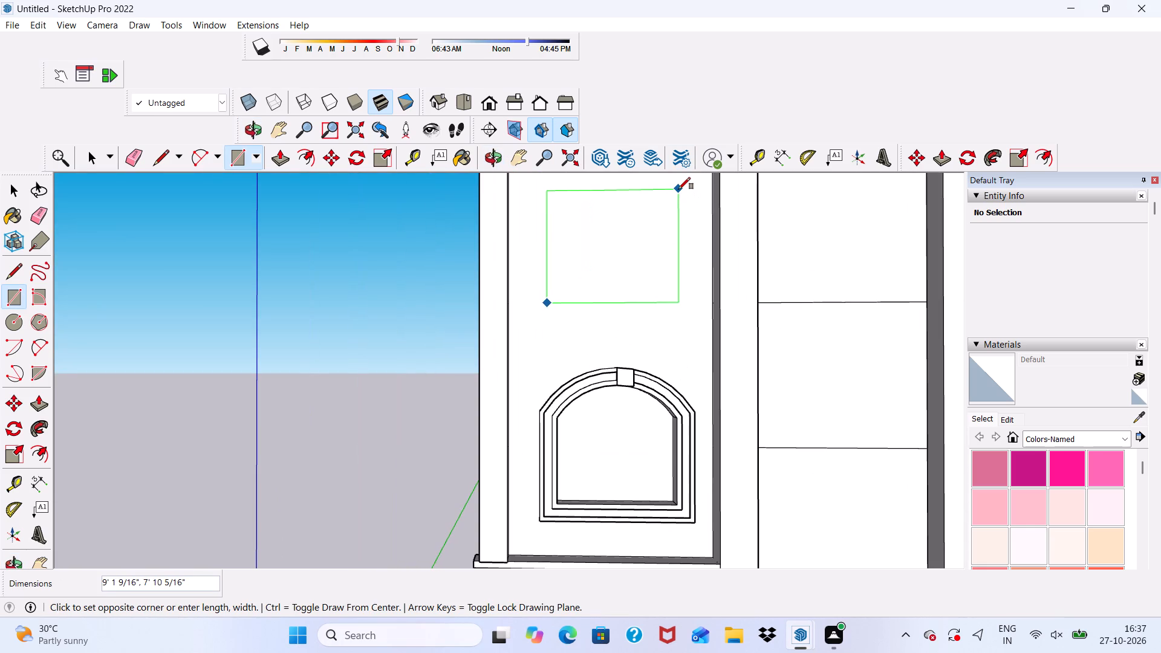
{"action": "scroll", "coordinate": [678, 189], "scroll_direction": "up", "scroll_amount": 7}
{"action": "scroll", "coordinate": [674, 189], "scroll_direction": "down", "scroll_amount": 3}
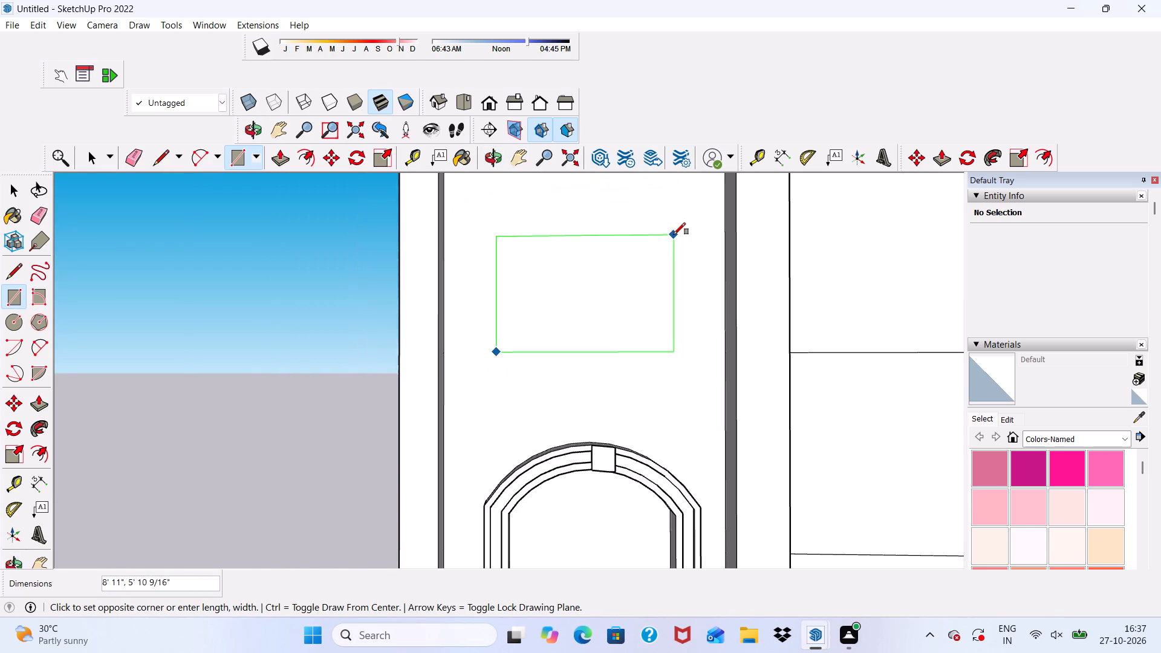
{"action": "scroll", "coordinate": [674, 235], "scroll_direction": "down", "scroll_amount": 11}
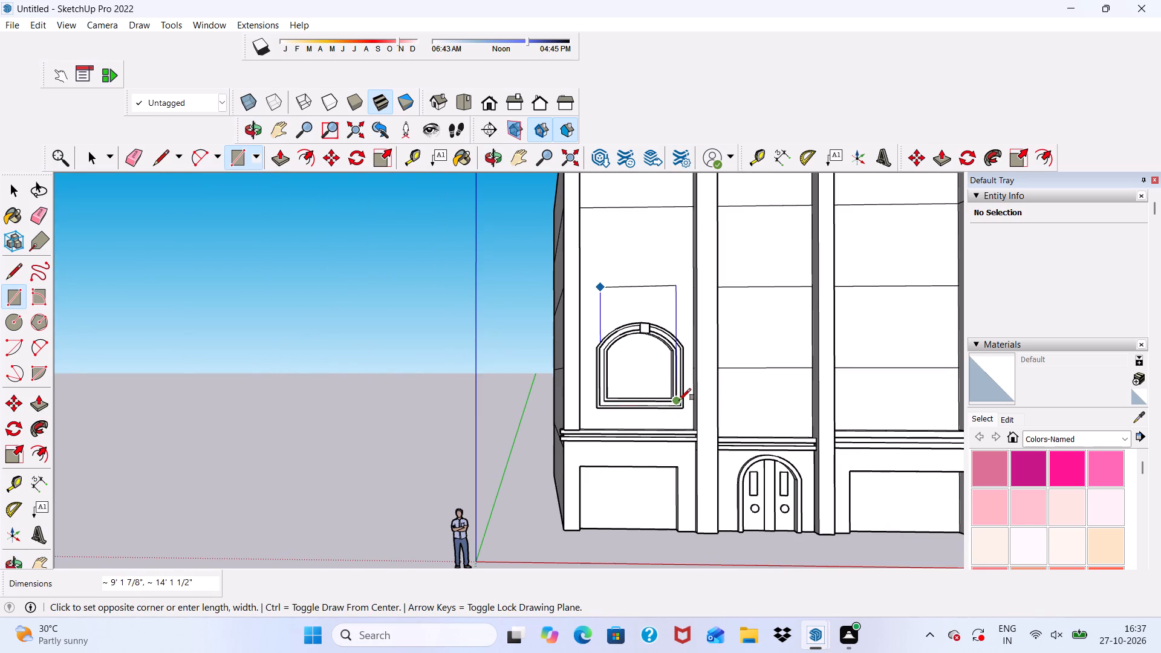
{"action": "scroll", "coordinate": [625, 231], "scroll_direction": "up", "scroll_amount": 5}
{"action": "scroll", "coordinate": [697, 237], "scroll_direction": "up", "scroll_amount": 4}
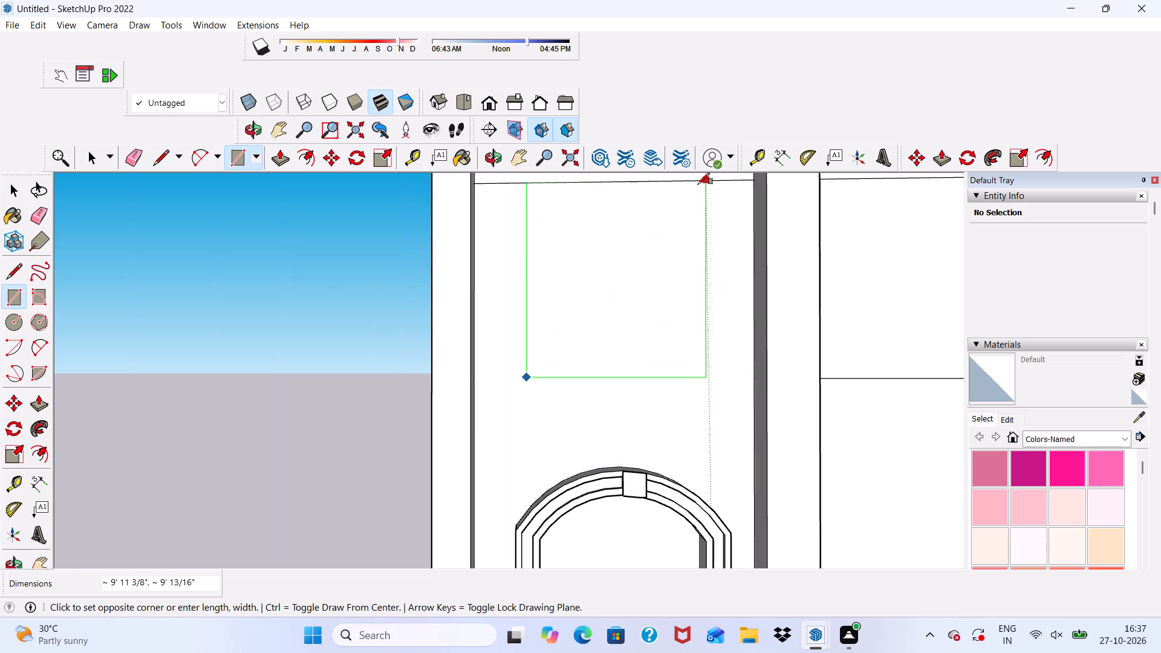
{"action": "scroll", "coordinate": [698, 184], "scroll_direction": "up", "scroll_amount": 6}
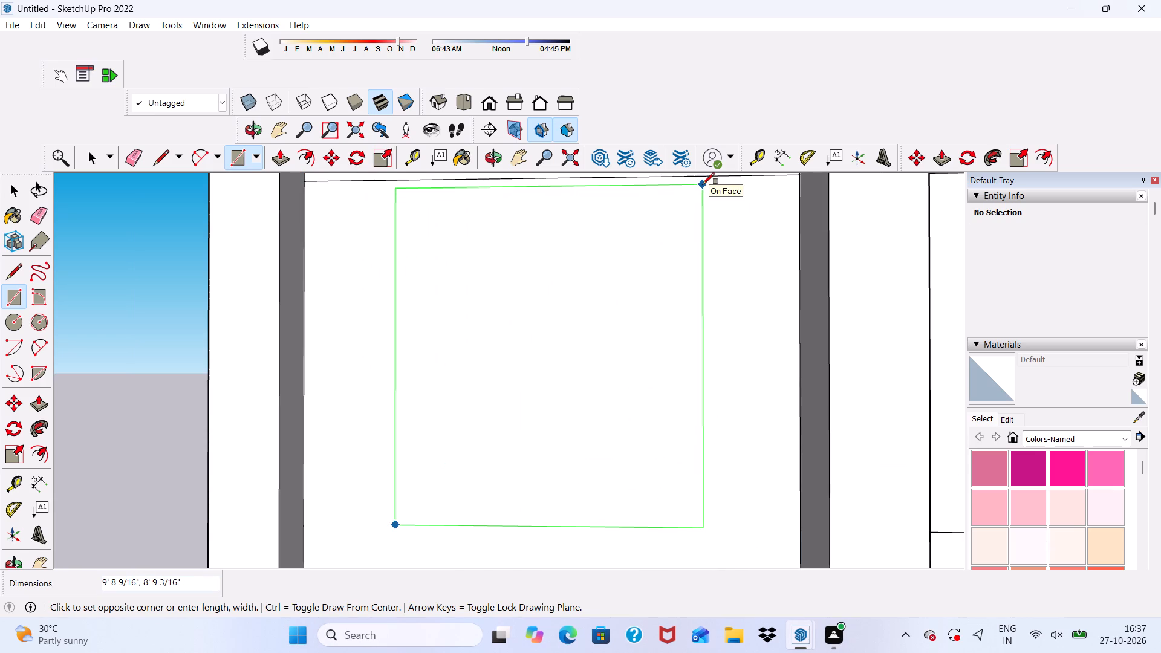
{"action": "left_click", "coordinate": [703, 184]}
{"action": "scroll", "coordinate": [677, 244], "scroll_direction": "down", "scroll_amount": 10}
{"action": "middle_click_drag", "start_coordinate": [711, 319], "coordinate": [736, 346]}
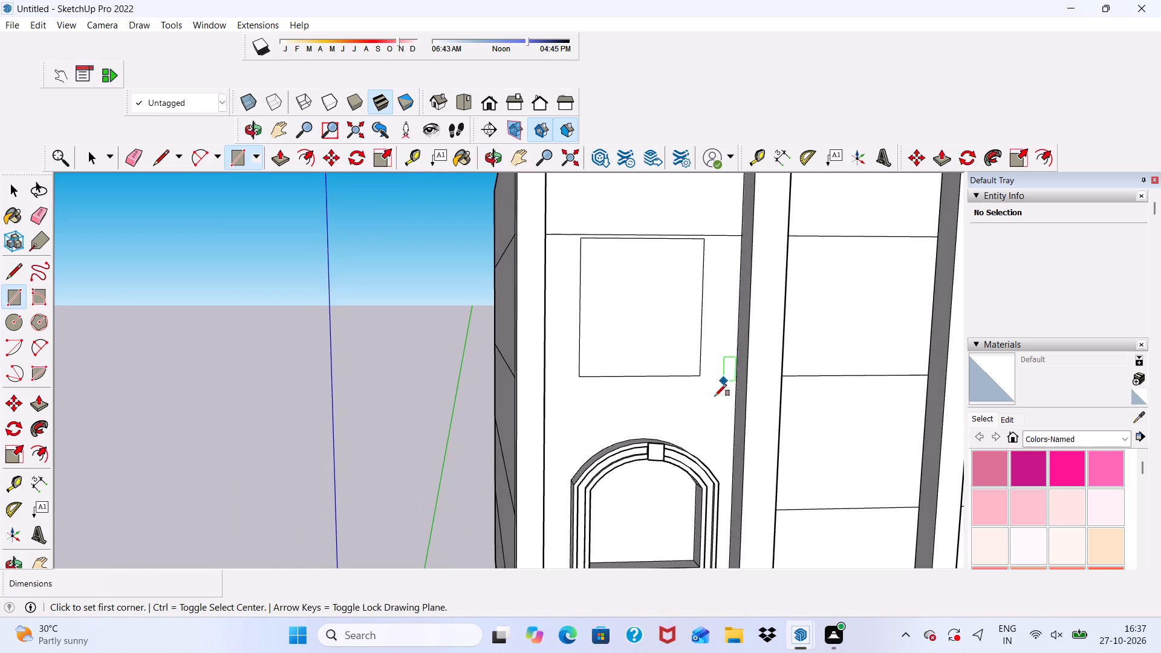
{"action": "key", "text": "space"}
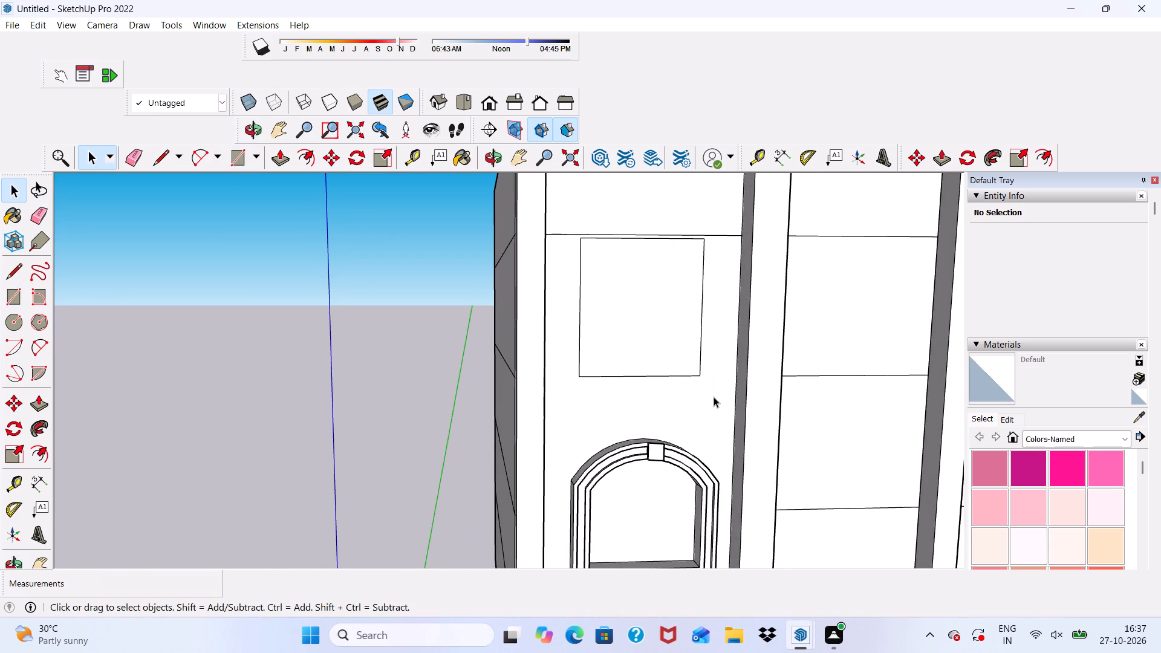
Move the new rectangle, face and edges together, straight down about 1' 7 5/8" toward the arched window.
{"action": "scroll", "coordinate": [574, 313], "scroll_direction": "up", "scroll_amount": 1}
{"action": "double_click", "coordinate": [660, 340]}
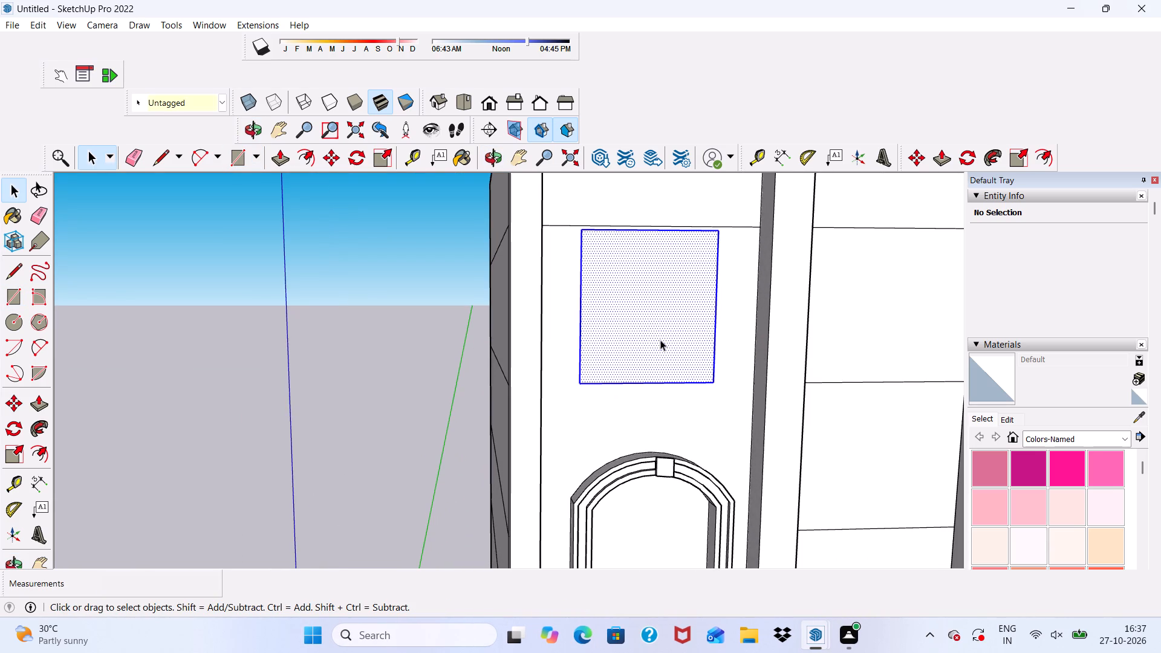
{"action": "left_click", "coordinate": [323, 154]}
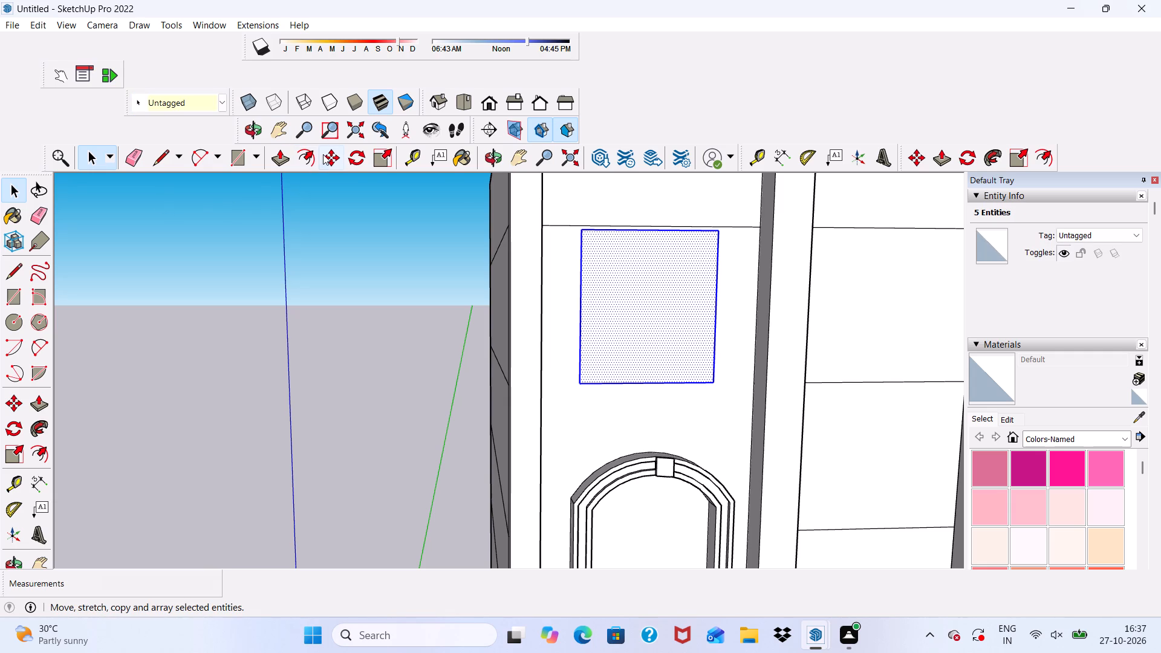
{"action": "left_click", "coordinate": [646, 342]}
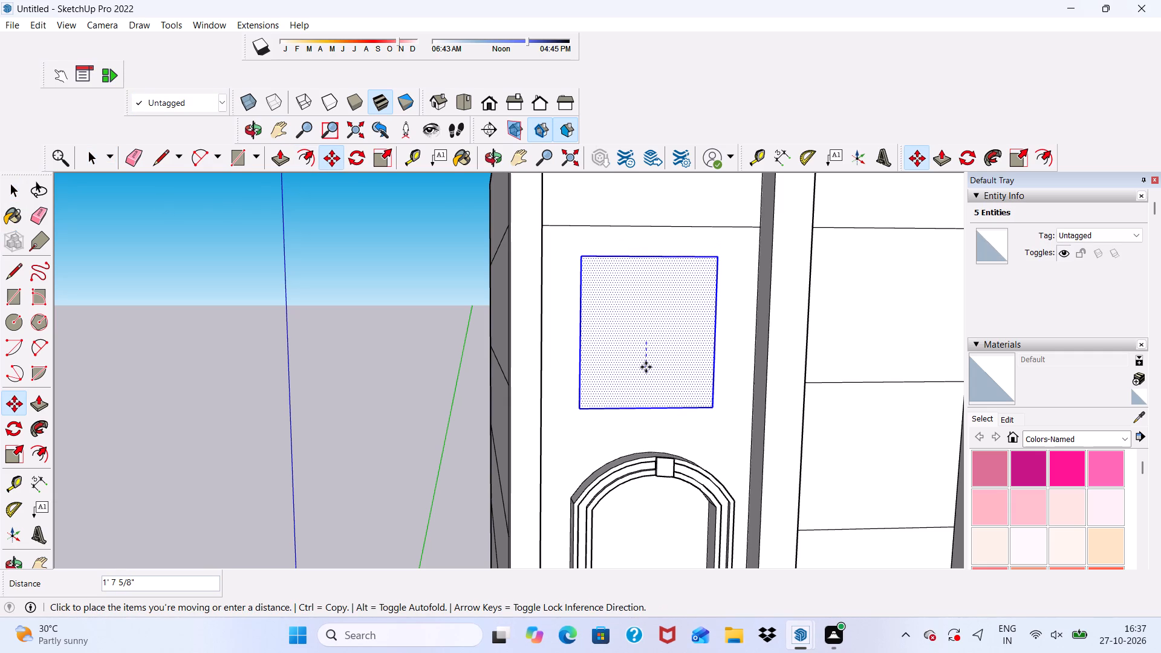
{"action": "left_click", "coordinate": [646, 367]}
{"action": "key", "text": "space"}
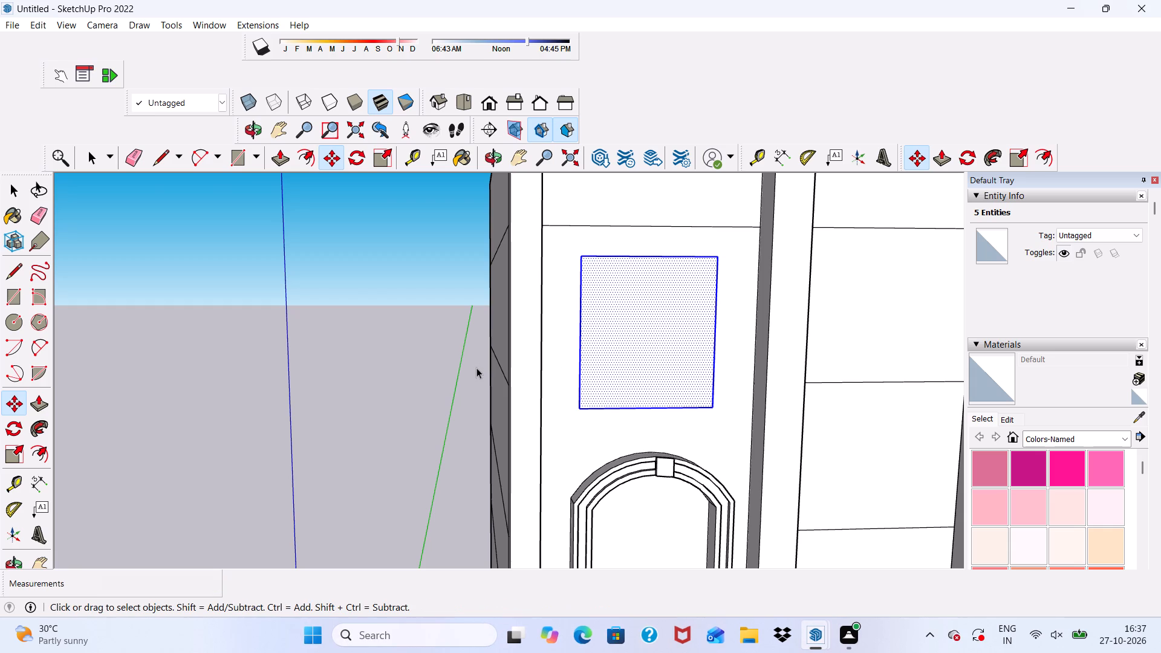
{"action": "key", "text": "space"}
{"action": "left_click", "coordinate": [409, 401]}
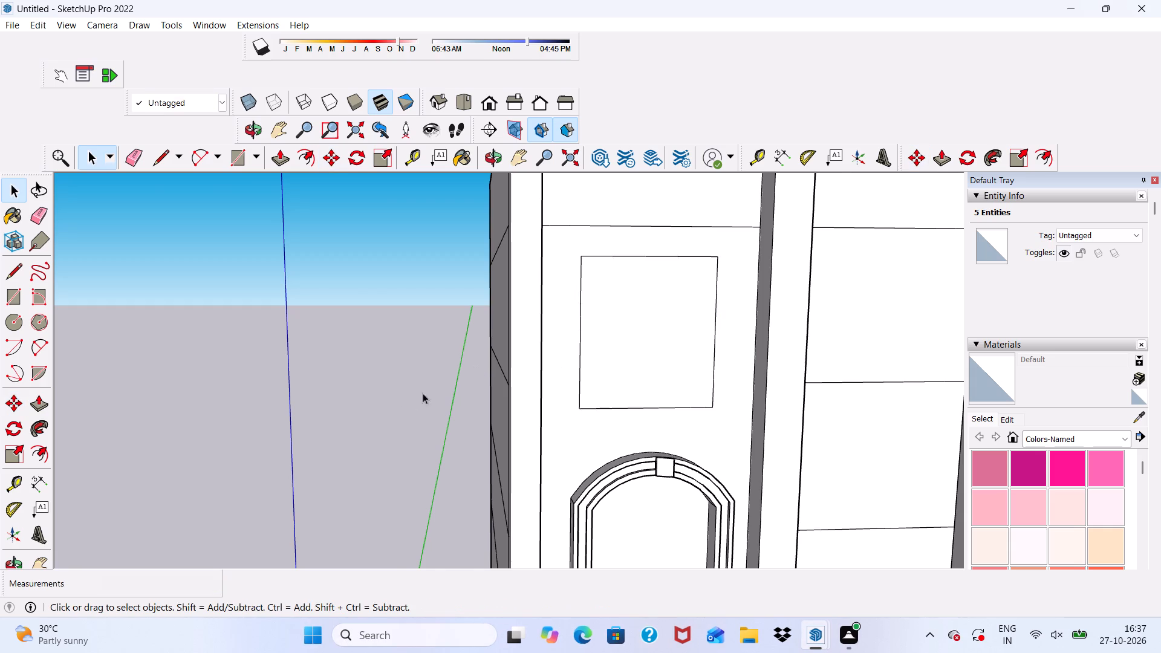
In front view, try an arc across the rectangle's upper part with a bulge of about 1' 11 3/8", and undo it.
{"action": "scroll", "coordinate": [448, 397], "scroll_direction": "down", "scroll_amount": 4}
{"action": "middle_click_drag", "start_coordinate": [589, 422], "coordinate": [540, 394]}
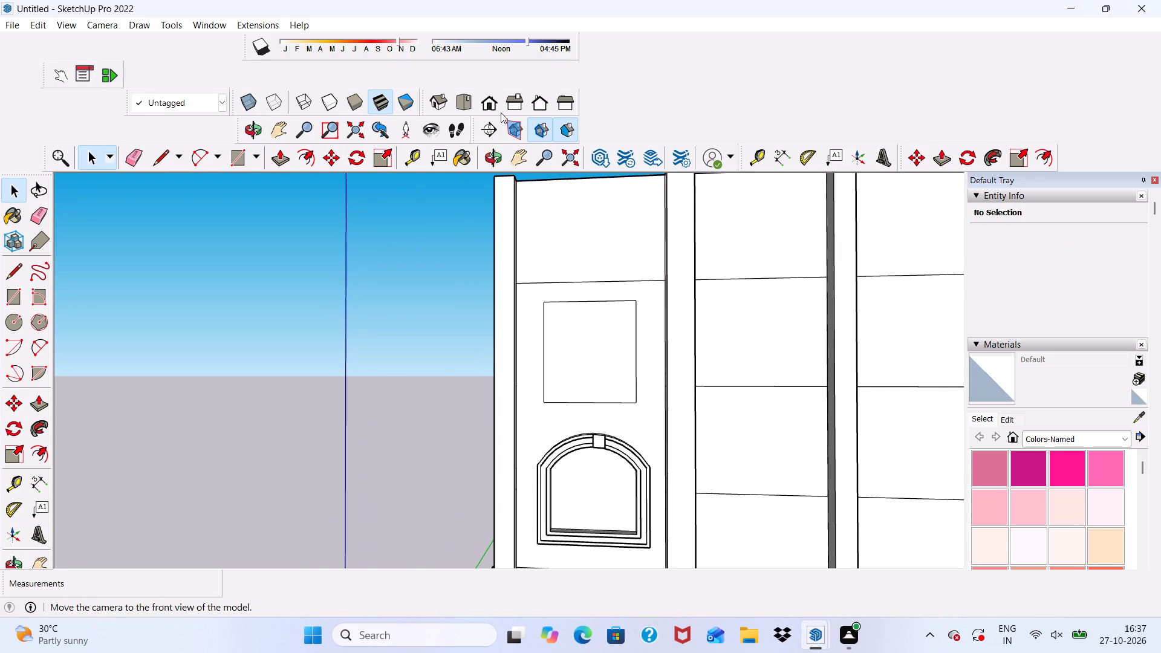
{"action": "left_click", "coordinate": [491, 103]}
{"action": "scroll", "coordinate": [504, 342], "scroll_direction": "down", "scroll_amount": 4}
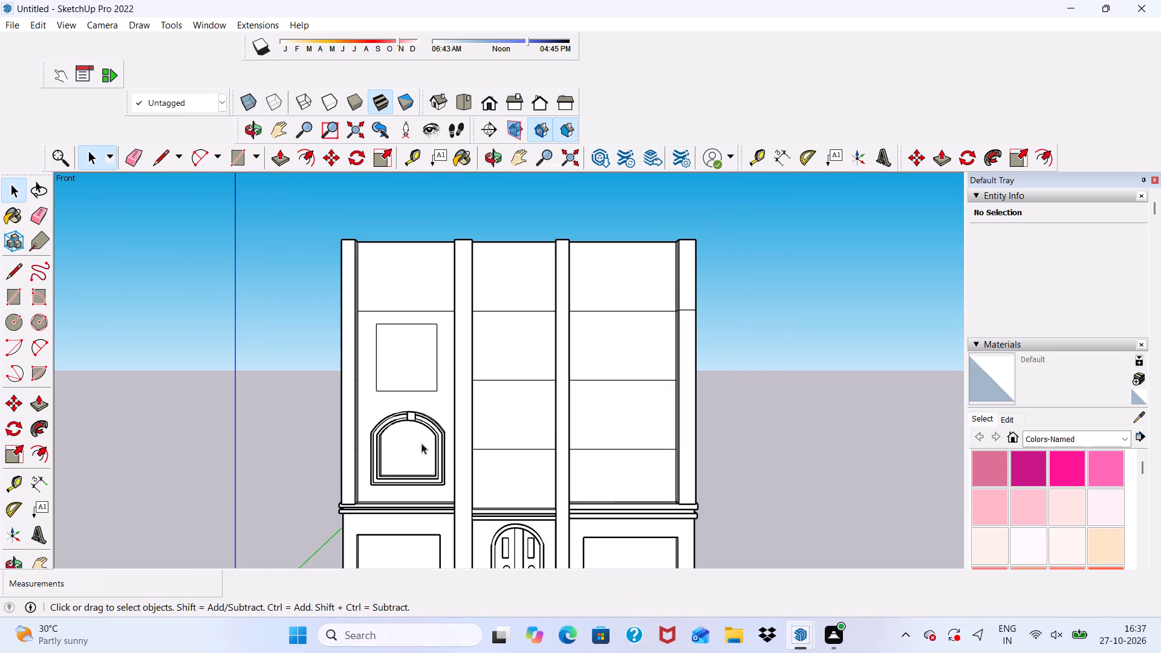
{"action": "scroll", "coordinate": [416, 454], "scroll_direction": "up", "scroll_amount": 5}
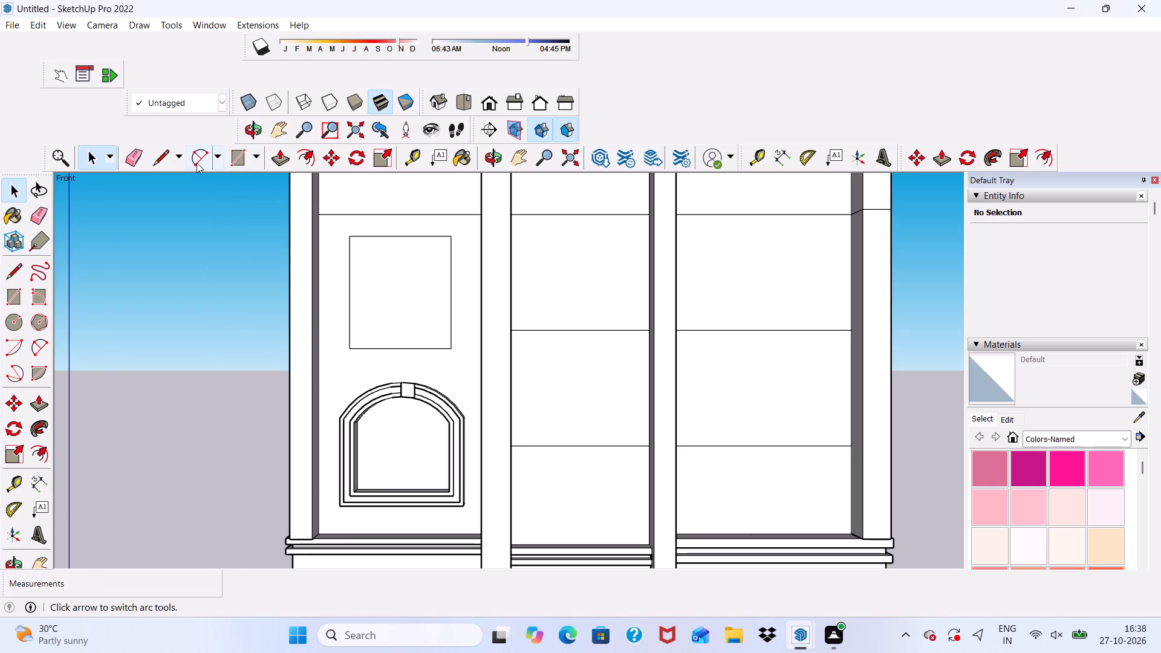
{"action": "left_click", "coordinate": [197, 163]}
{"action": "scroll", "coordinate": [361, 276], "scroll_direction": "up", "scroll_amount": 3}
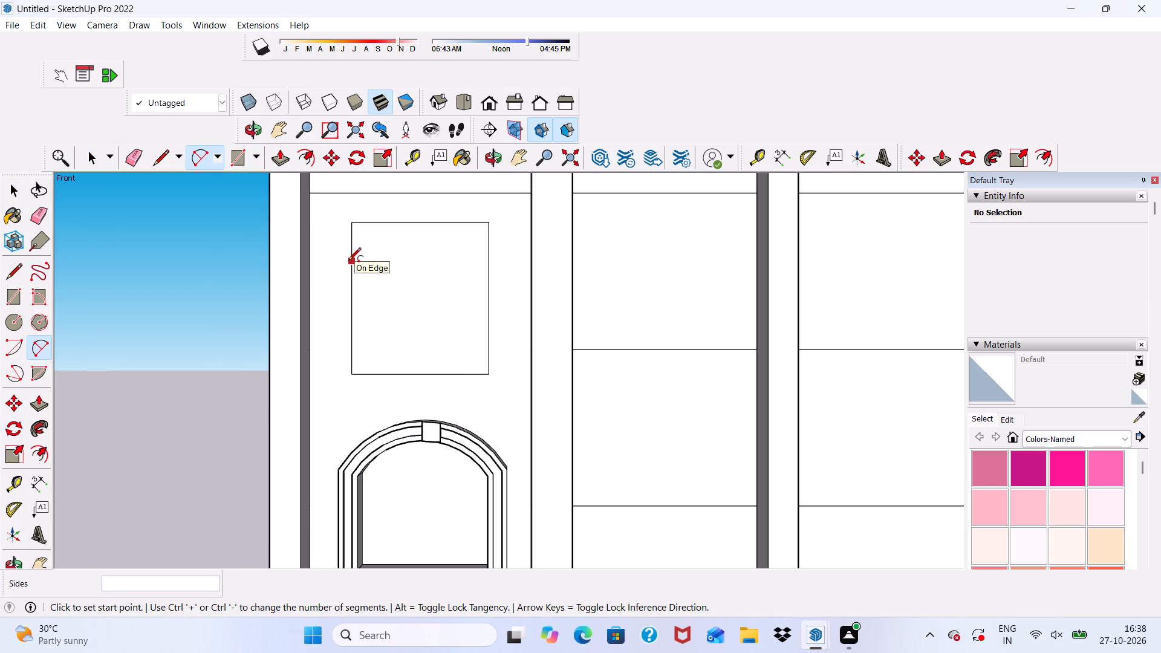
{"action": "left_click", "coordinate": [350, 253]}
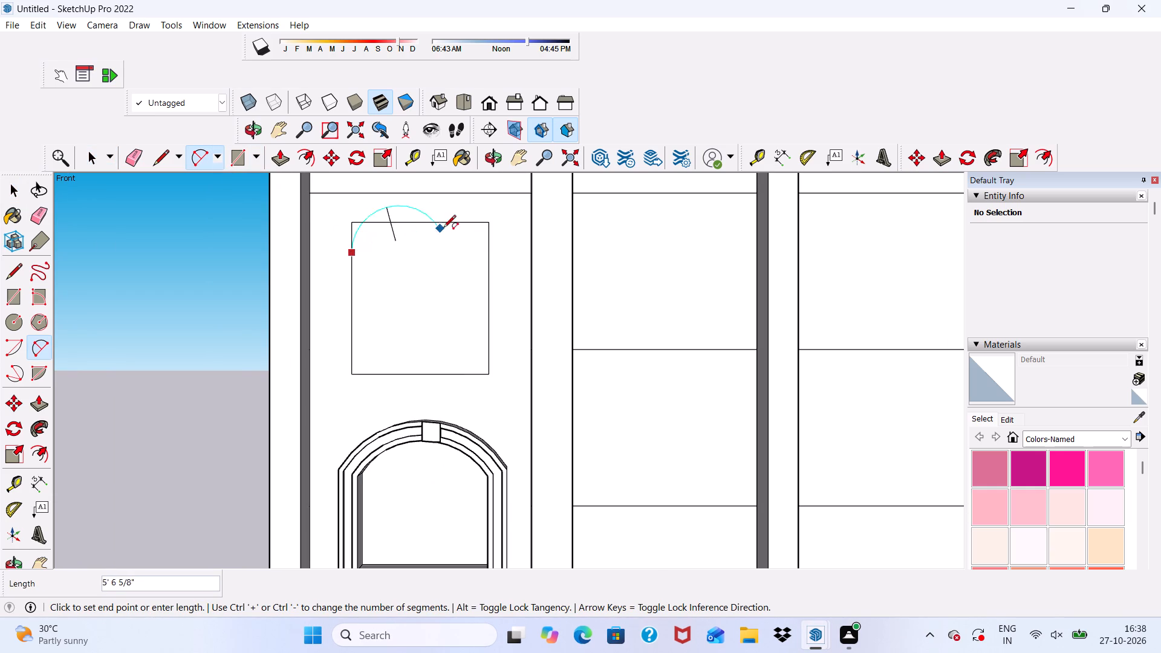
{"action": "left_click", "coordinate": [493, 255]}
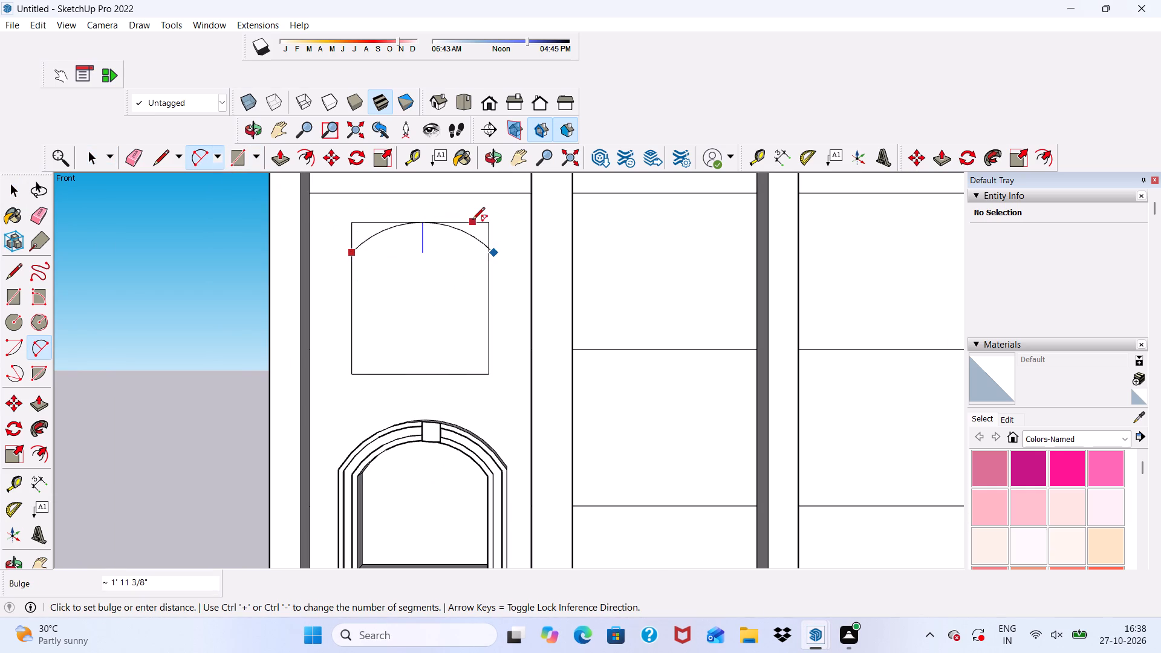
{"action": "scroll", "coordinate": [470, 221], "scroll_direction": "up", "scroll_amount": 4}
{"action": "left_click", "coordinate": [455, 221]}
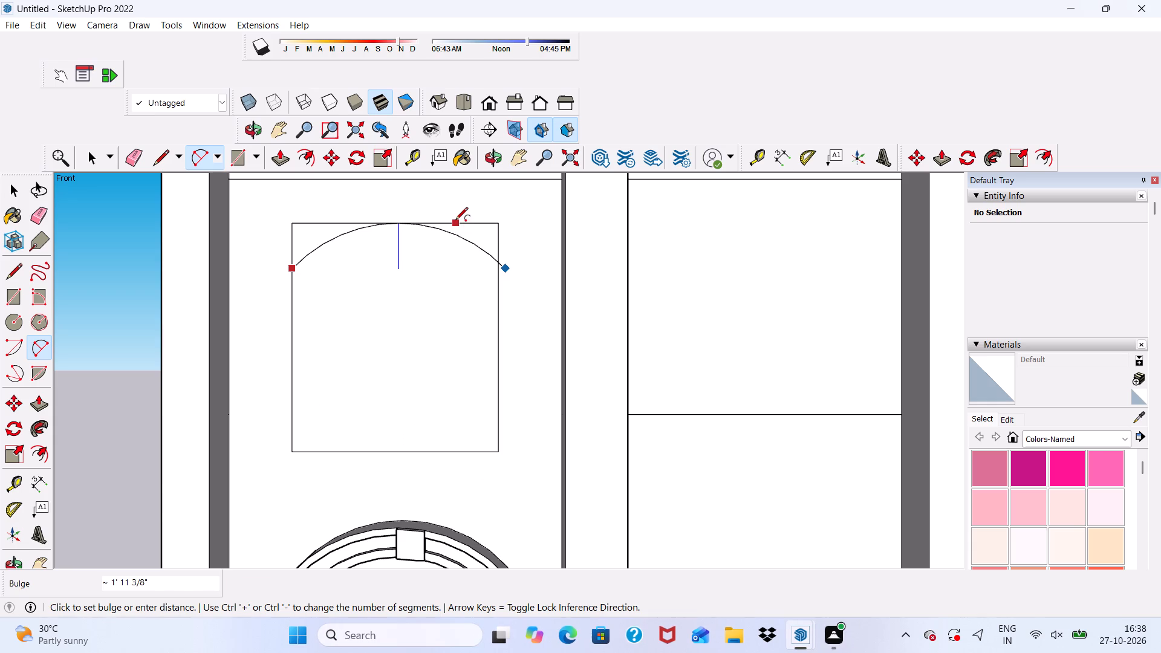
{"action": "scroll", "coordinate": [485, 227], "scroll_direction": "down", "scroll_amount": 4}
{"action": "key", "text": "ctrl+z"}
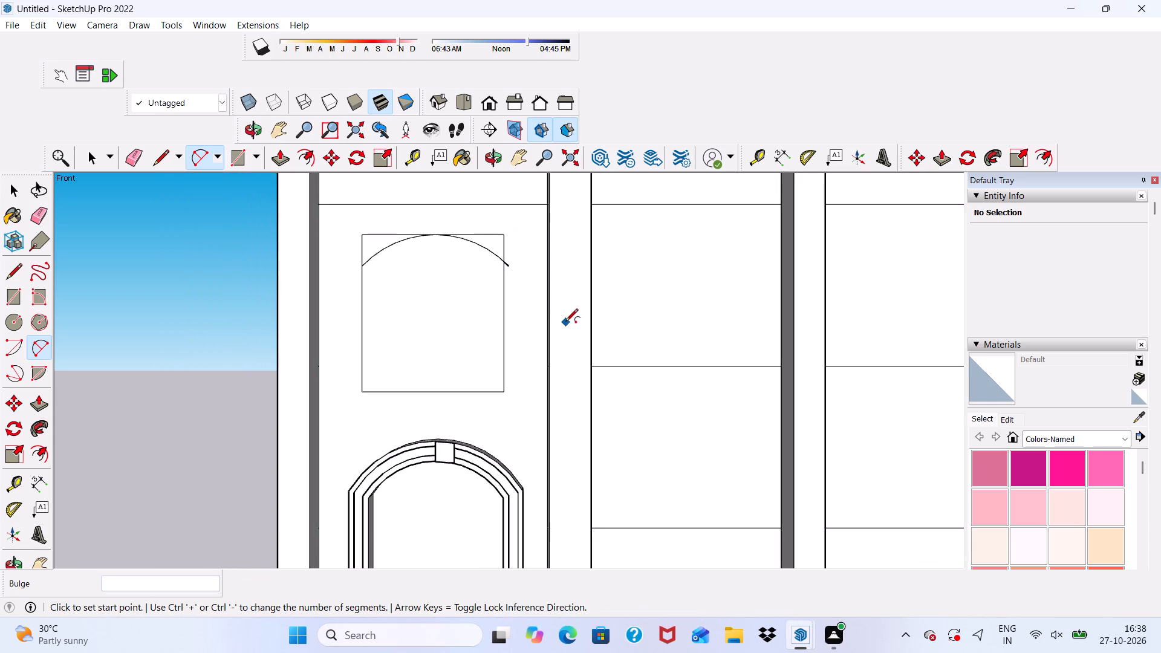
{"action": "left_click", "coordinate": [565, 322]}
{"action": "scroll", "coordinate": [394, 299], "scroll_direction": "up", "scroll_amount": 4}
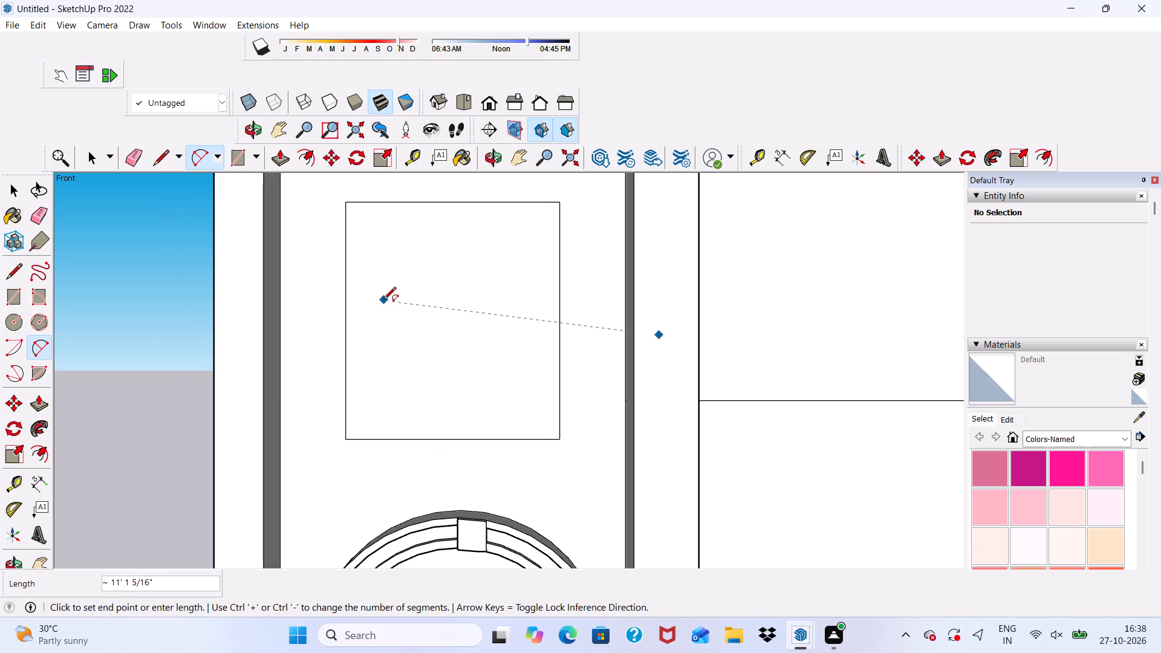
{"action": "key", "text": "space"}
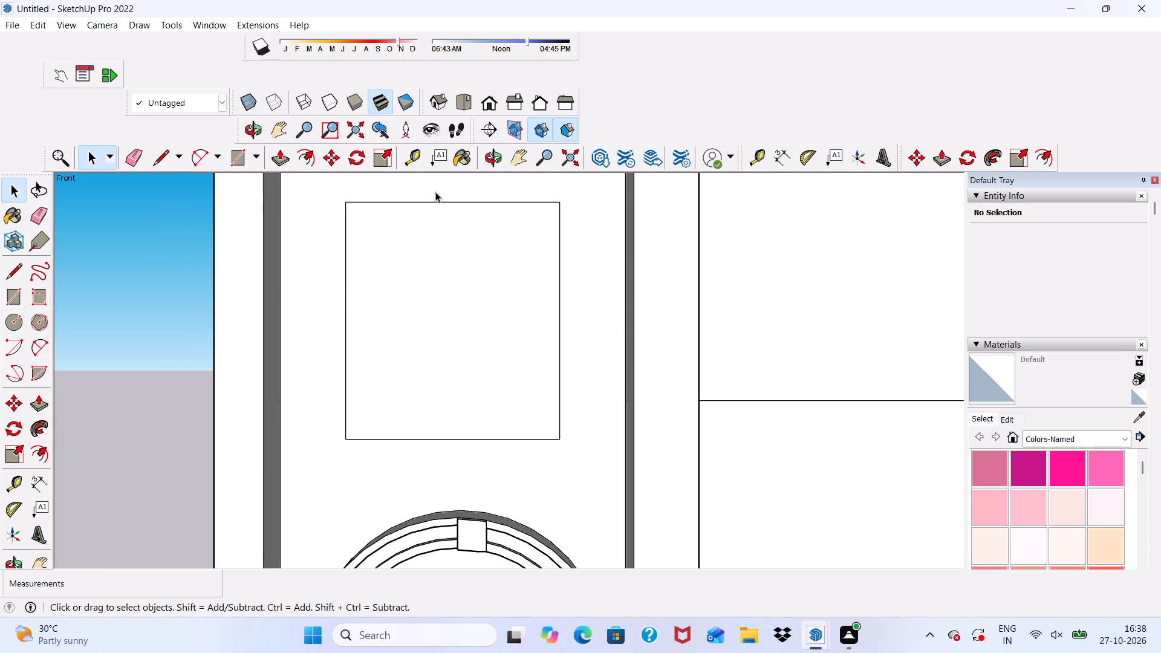
Draw an arc between the rectangle's two side edges, touching its top edge, with a bulge of about 2' 5 7/8".
{"action": "left_click", "coordinate": [206, 158]}
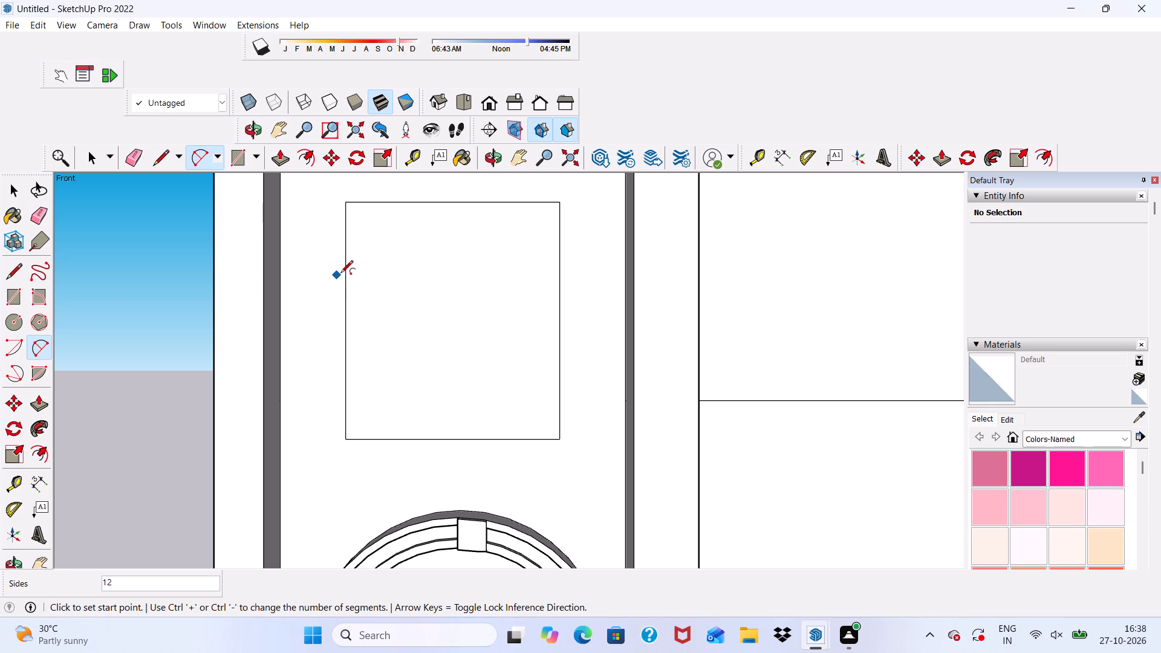
{"action": "left_click", "coordinate": [347, 263]}
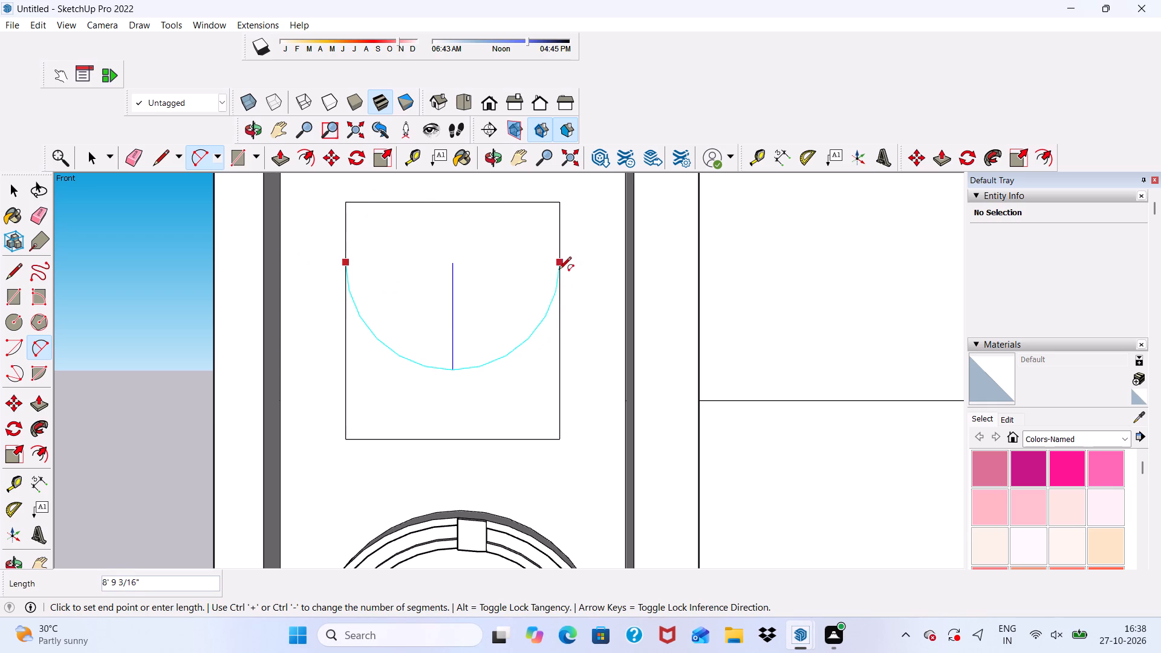
{"action": "left_click", "coordinate": [559, 270]}
{"action": "scroll", "coordinate": [437, 195], "scroll_direction": "up", "scroll_amount": 3}
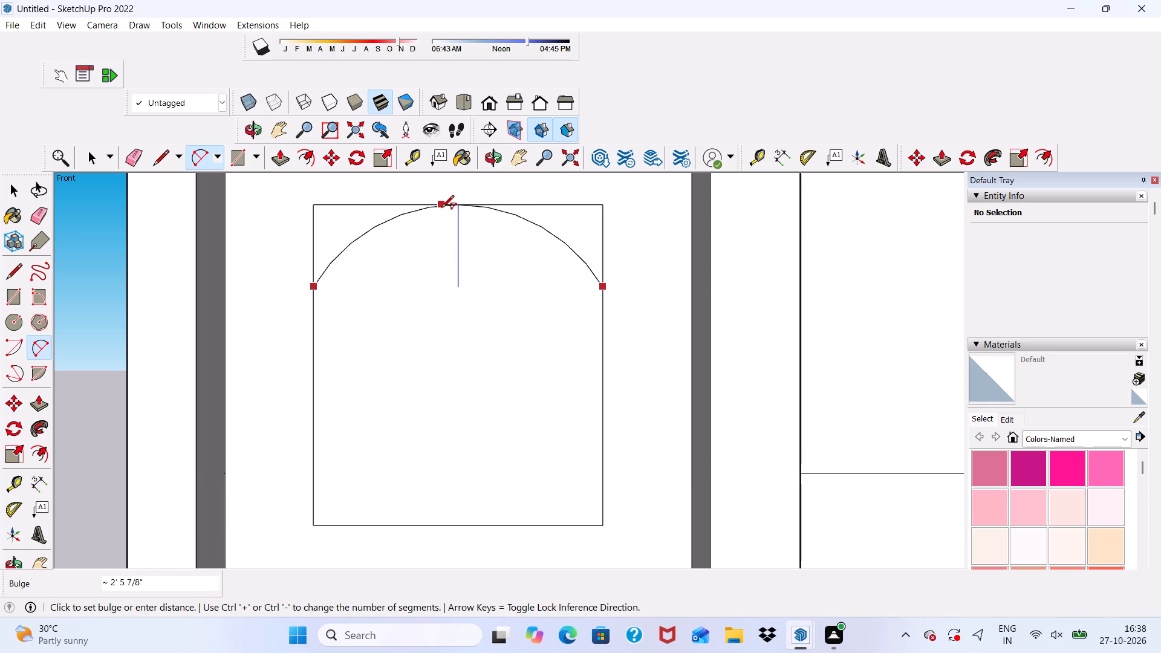
{"action": "left_click", "coordinate": [441, 209]}
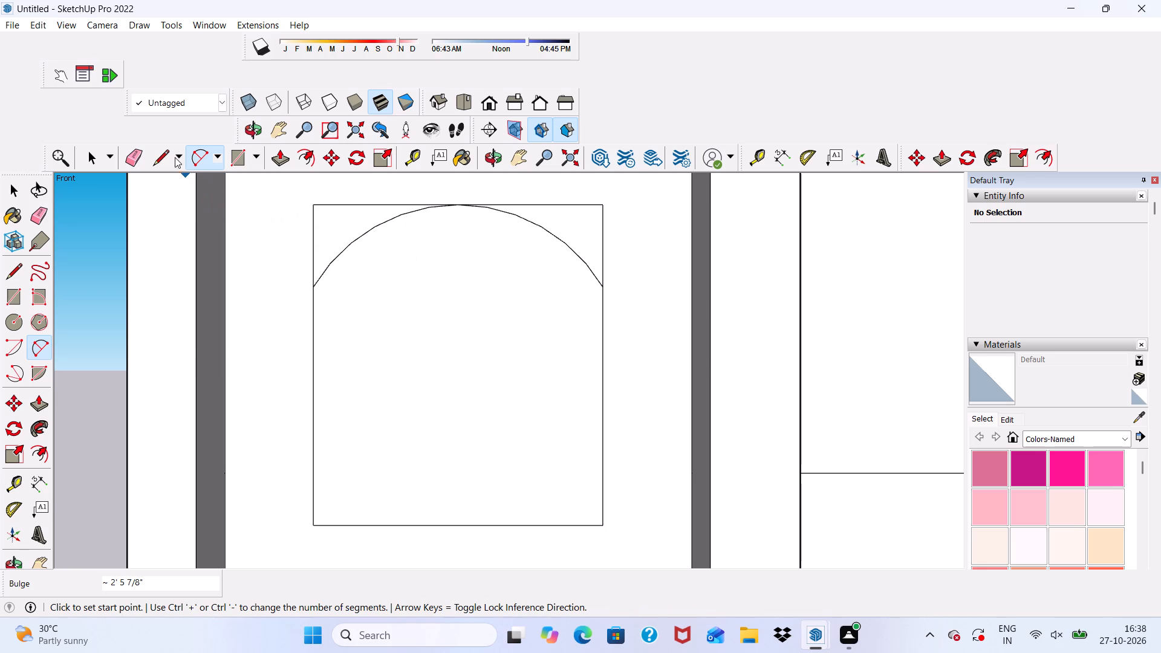
Erase the rectangle's top edge and the upper side segments outside the arc, leaving an arched window outline.
{"action": "left_click", "coordinate": [137, 156]}
{"action": "left_click_drag", "start_coordinate": [377, 201], "coordinate": [368, 215]}
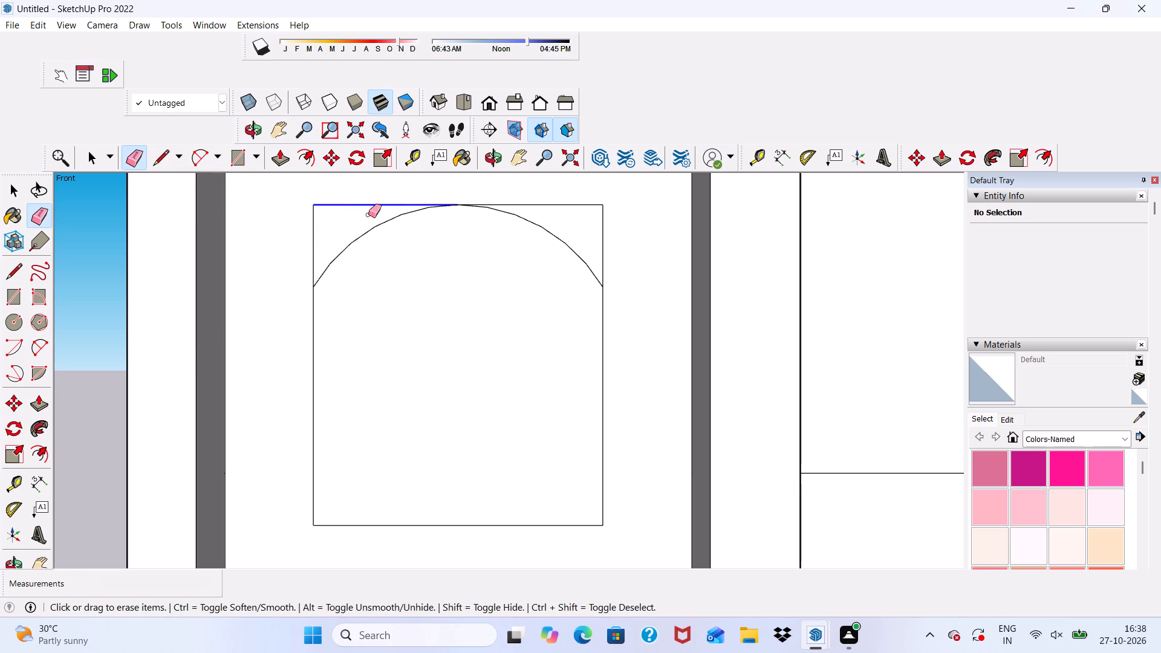
{"action": "left_click_drag", "start_coordinate": [368, 215], "coordinate": [305, 245]}
{"action": "left_click", "coordinate": [547, 209]}
{"action": "left_click_drag", "start_coordinate": [548, 204], "coordinate": [605, 240]}
{"action": "scroll", "coordinate": [572, 212], "scroll_direction": "down", "scroll_amount": 4}
{"action": "scroll", "coordinate": [561, 326], "scroll_direction": "up", "scroll_amount": 1}
{"action": "middle_click_drag", "start_coordinate": [561, 326], "coordinate": [605, 255]}
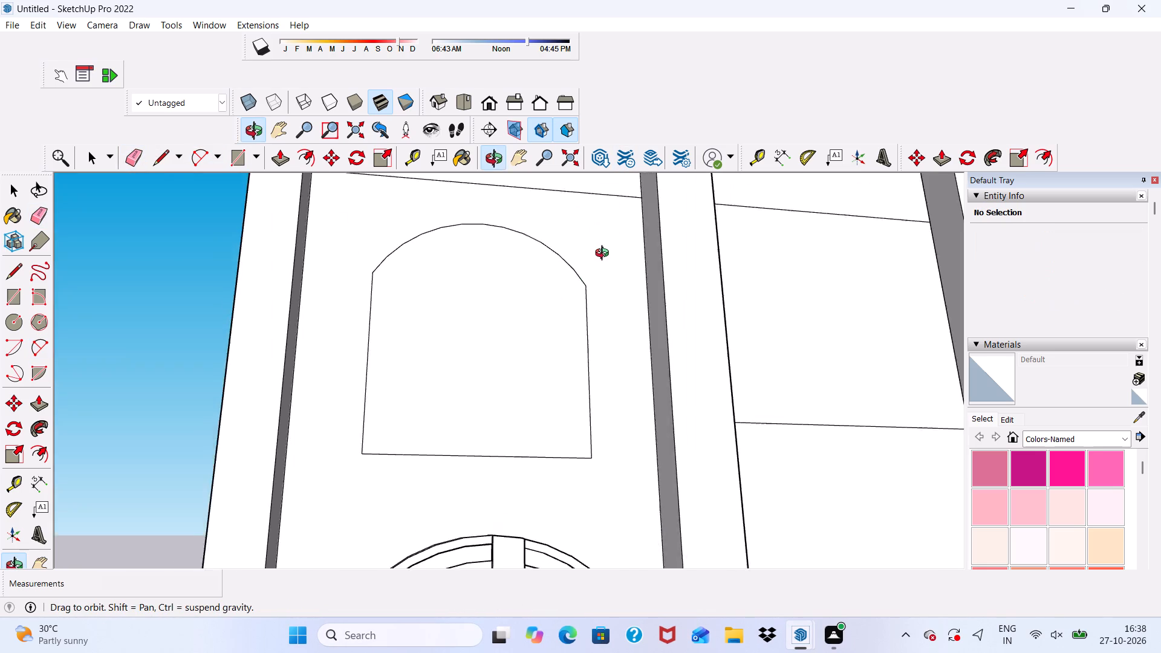
{"action": "middle_click_drag", "start_coordinate": [605, 255], "coordinate": [600, 412]}
{"action": "scroll", "coordinate": [267, 163], "scroll_direction": "up", "scroll_amount": 4}
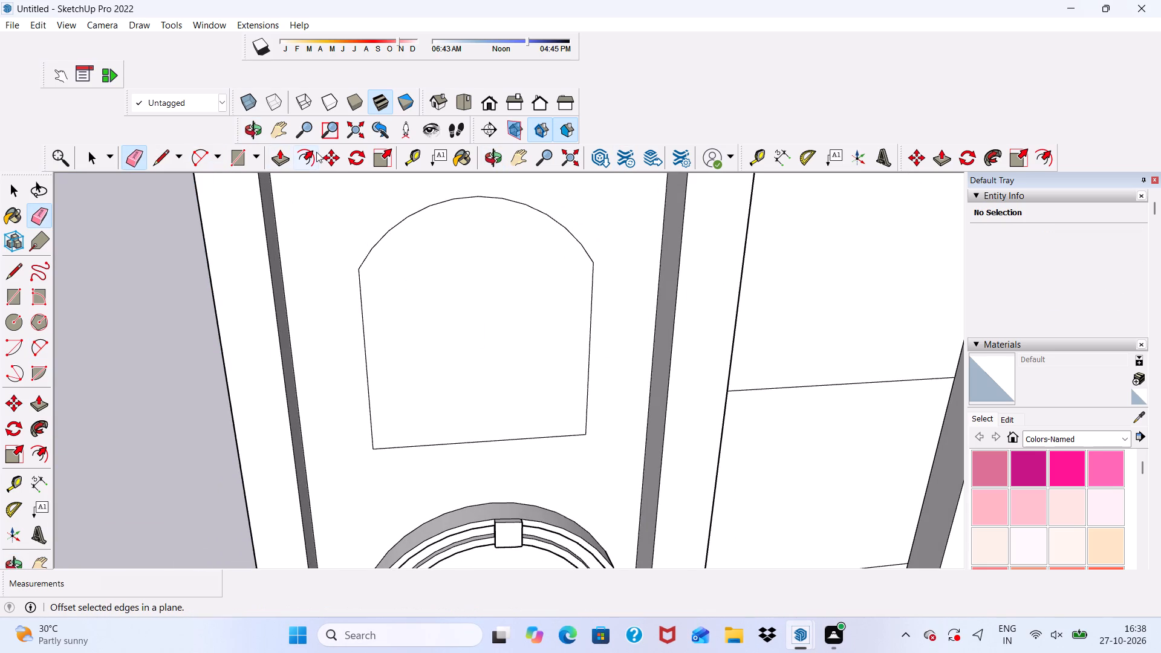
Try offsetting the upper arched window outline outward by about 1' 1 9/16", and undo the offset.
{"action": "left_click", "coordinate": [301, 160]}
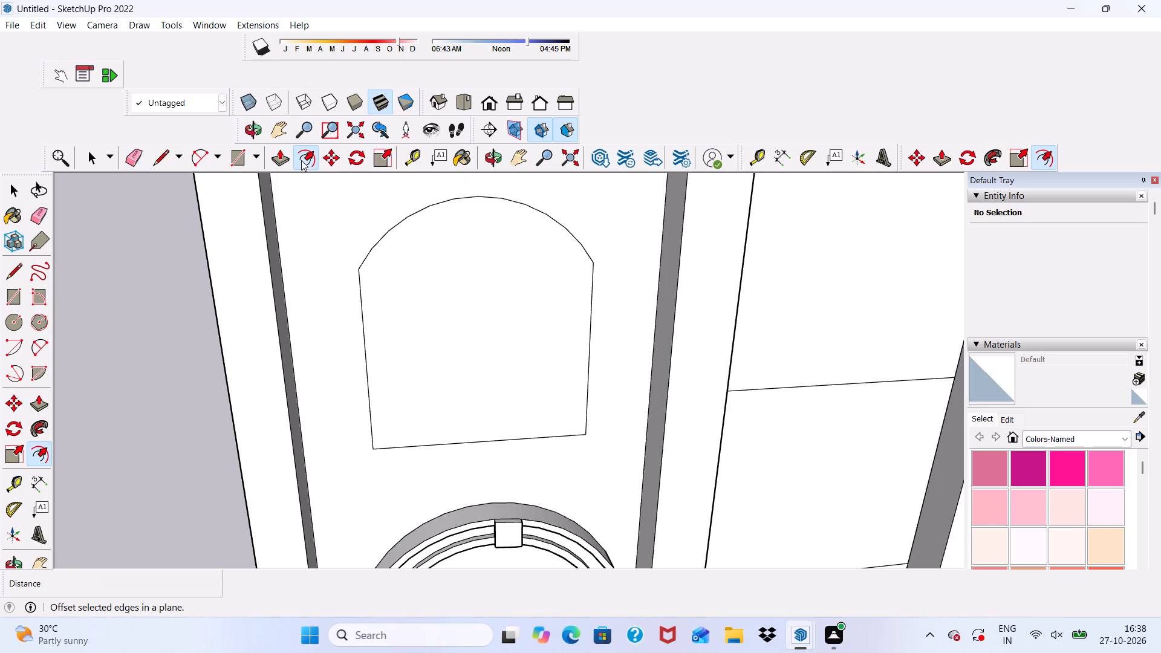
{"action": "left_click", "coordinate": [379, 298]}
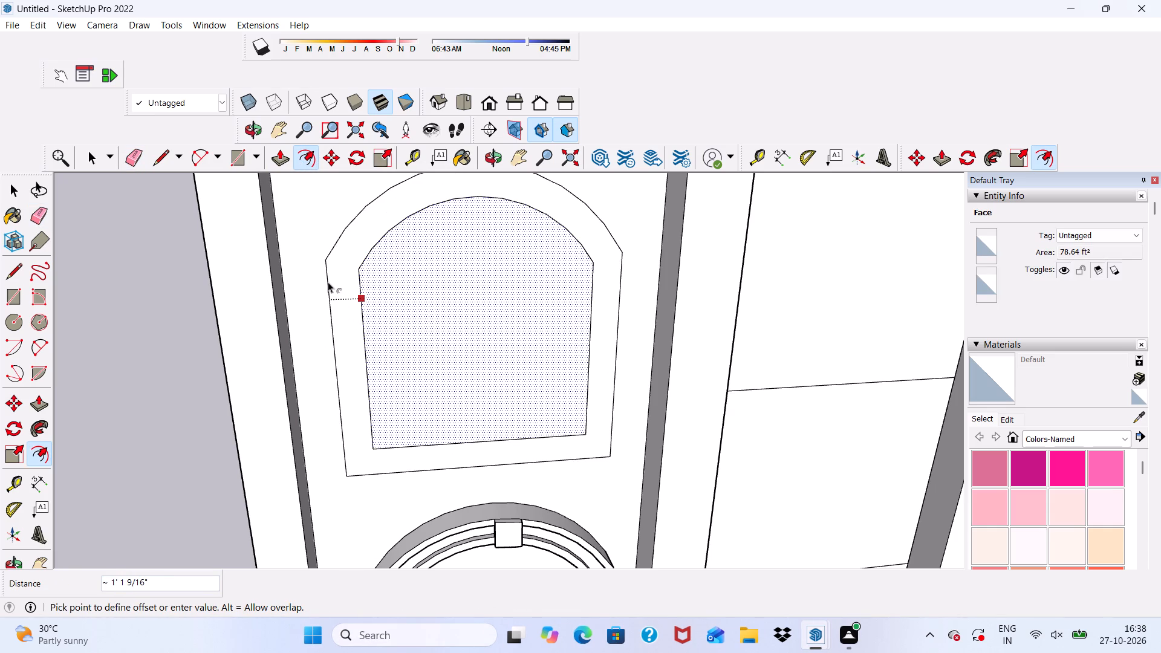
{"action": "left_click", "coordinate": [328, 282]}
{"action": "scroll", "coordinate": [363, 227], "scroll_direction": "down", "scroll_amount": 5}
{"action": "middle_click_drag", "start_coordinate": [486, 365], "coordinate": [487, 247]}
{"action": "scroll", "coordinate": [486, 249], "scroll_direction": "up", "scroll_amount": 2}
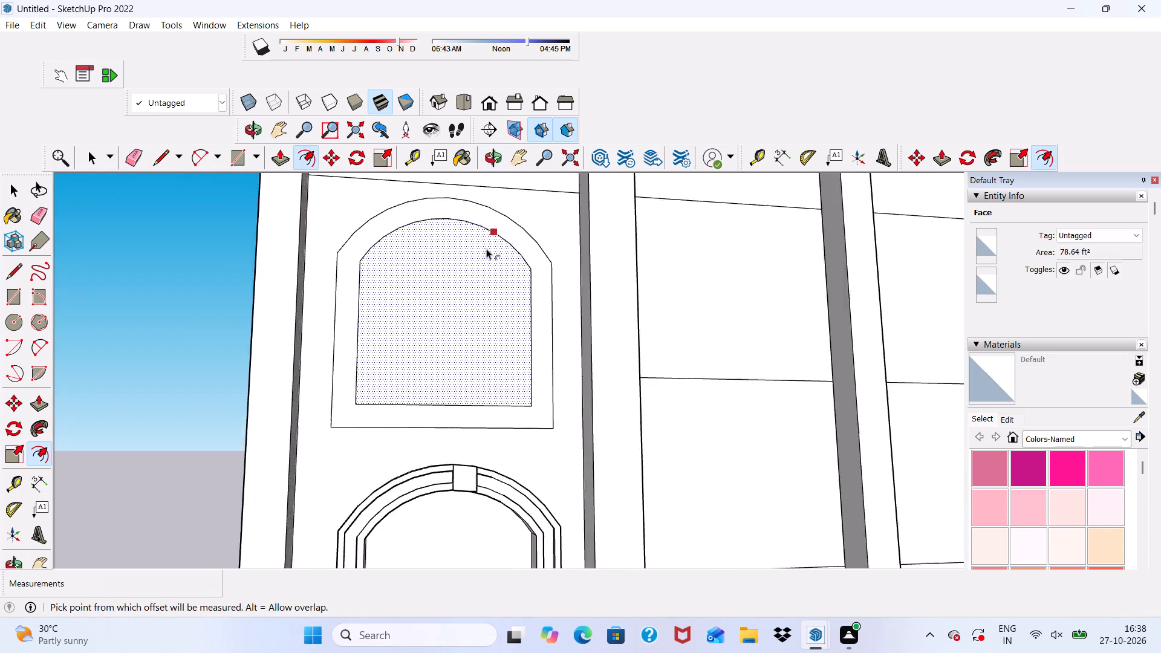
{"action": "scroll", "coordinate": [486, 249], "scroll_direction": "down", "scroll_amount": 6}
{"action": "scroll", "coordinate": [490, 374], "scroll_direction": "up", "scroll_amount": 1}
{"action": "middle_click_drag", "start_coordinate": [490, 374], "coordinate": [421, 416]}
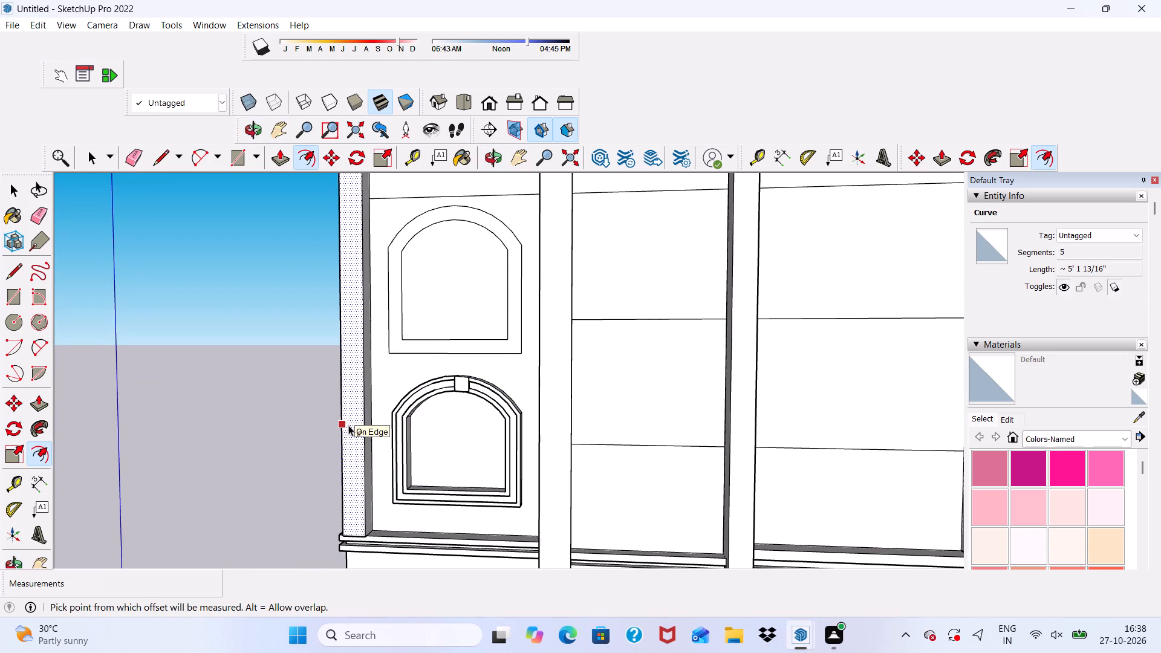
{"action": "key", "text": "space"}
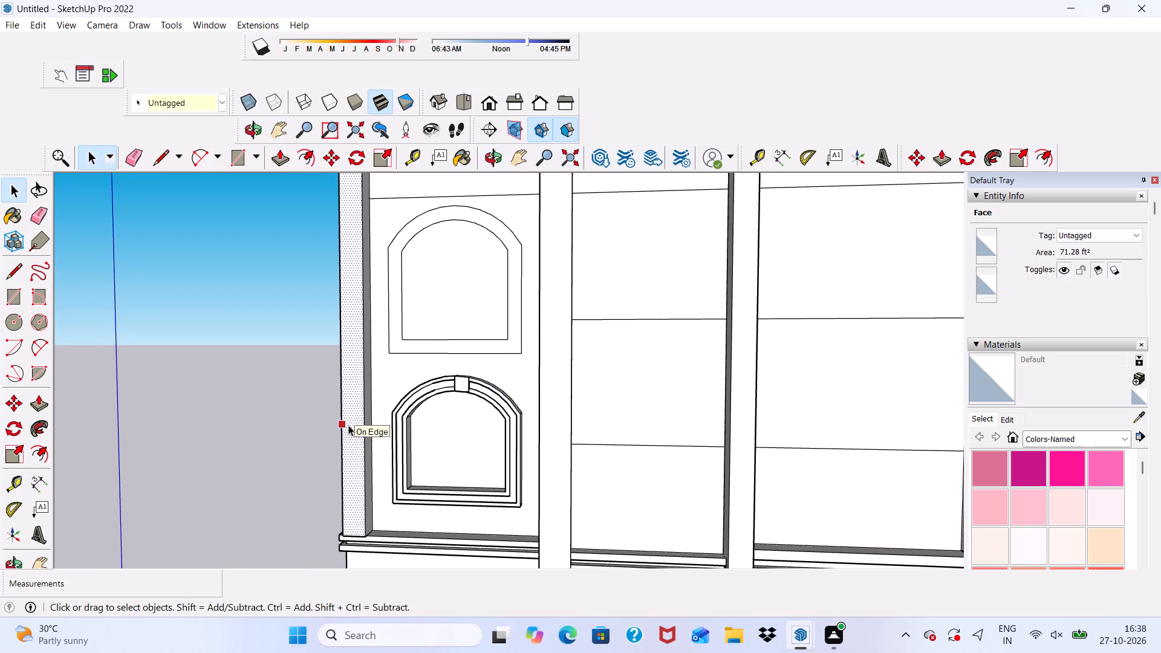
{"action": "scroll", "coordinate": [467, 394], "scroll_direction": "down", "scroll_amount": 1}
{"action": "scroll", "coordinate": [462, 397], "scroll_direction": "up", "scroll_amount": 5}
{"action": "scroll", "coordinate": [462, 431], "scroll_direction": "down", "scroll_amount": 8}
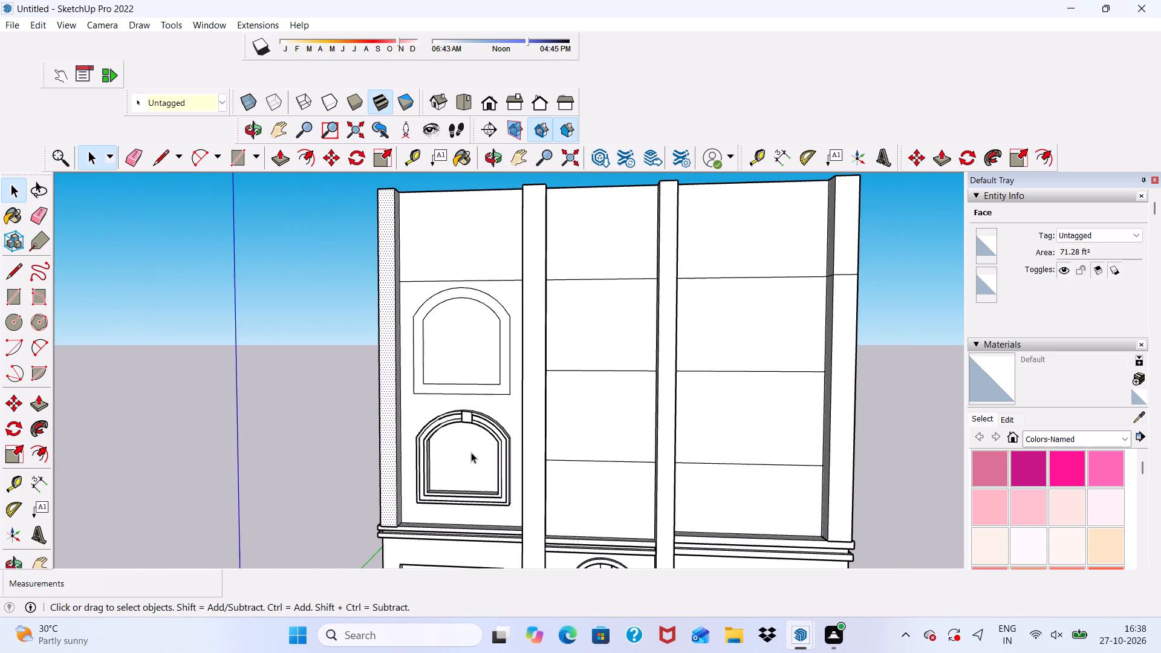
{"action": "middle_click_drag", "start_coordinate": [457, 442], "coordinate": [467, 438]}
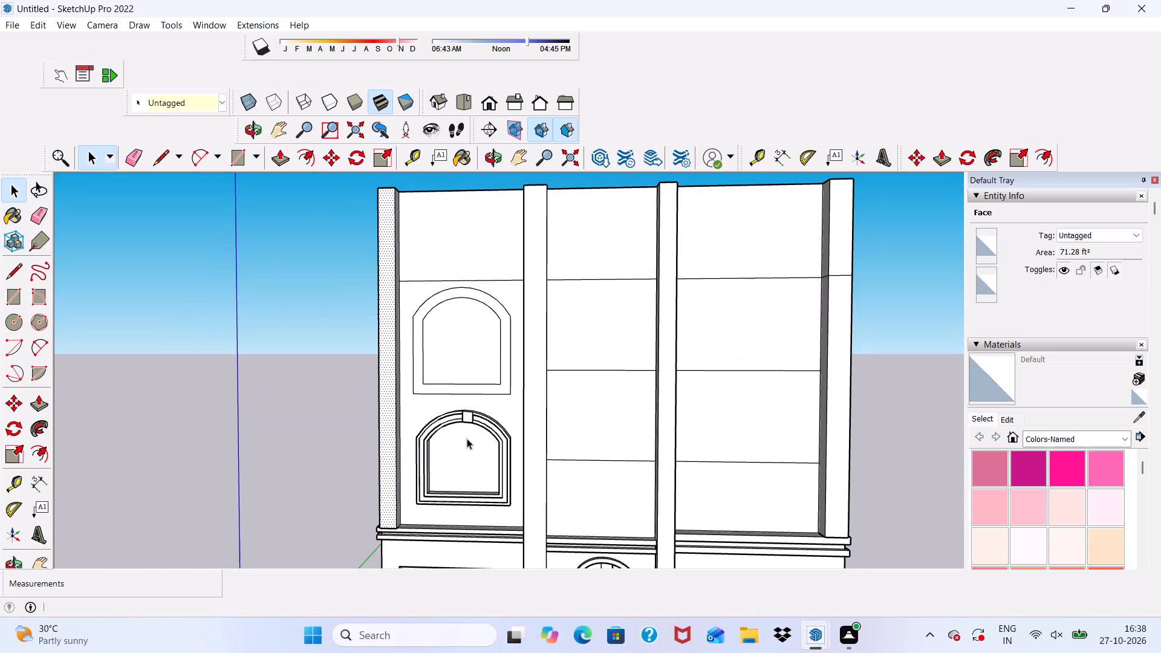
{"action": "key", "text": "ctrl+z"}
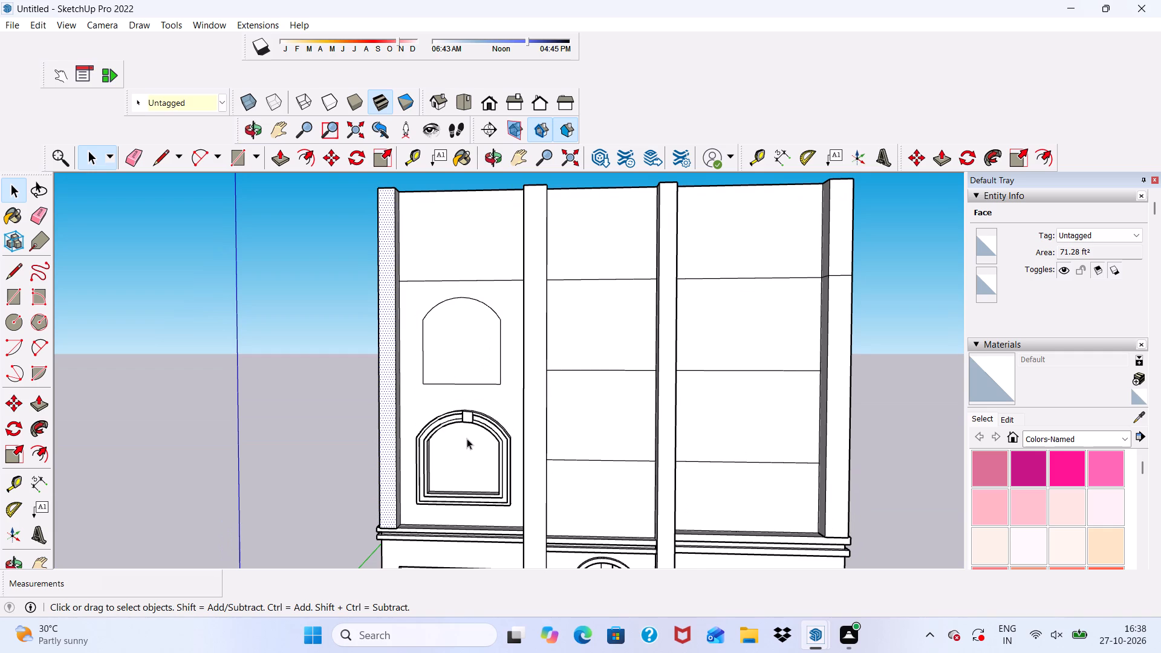
Offset the upper arched window face outward by about 11 3/4" to outline its frame, and clear the selection.
{"action": "scroll", "coordinate": [483, 365], "scroll_direction": "up", "scroll_amount": 1}
{"action": "scroll", "coordinate": [473, 363], "scroll_direction": "down", "scroll_amount": 6}
{"action": "scroll", "coordinate": [464, 357], "scroll_direction": "up", "scroll_amount": 5}
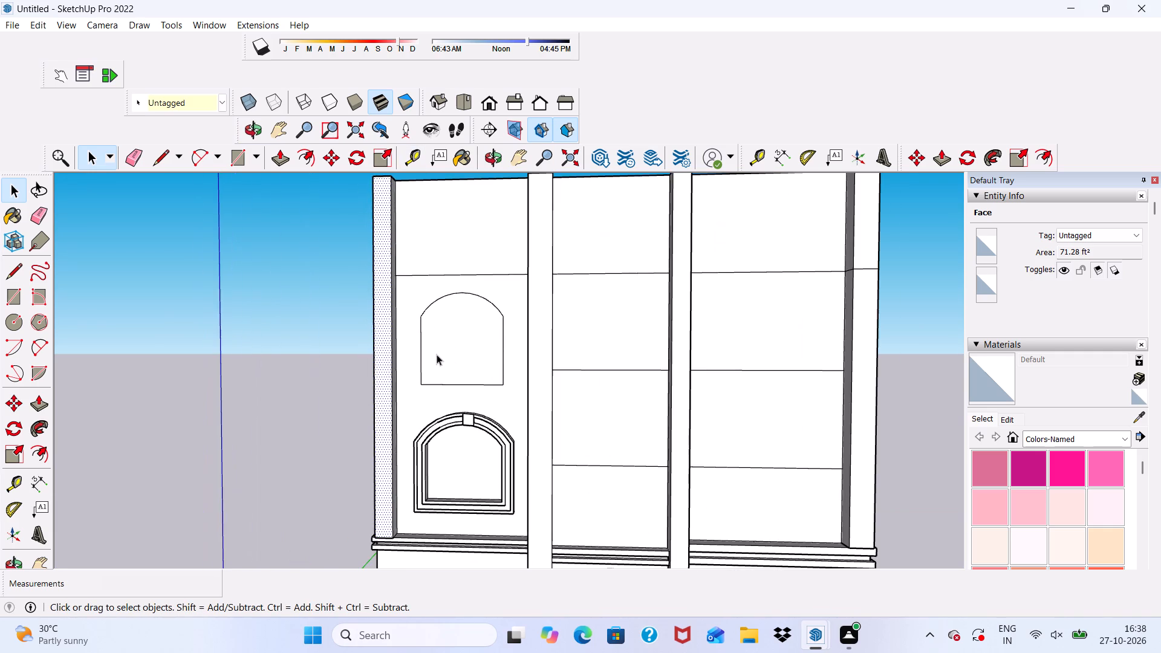
{"action": "scroll", "coordinate": [438, 433], "scroll_direction": "up", "scroll_amount": 1}
{"action": "scroll", "coordinate": [443, 483], "scroll_direction": "down", "scroll_amount": 2}
{"action": "middle_click_drag", "start_coordinate": [444, 486], "coordinate": [455, 473]}
{"action": "scroll", "coordinate": [452, 332], "scroll_direction": "up", "scroll_amount": 3}
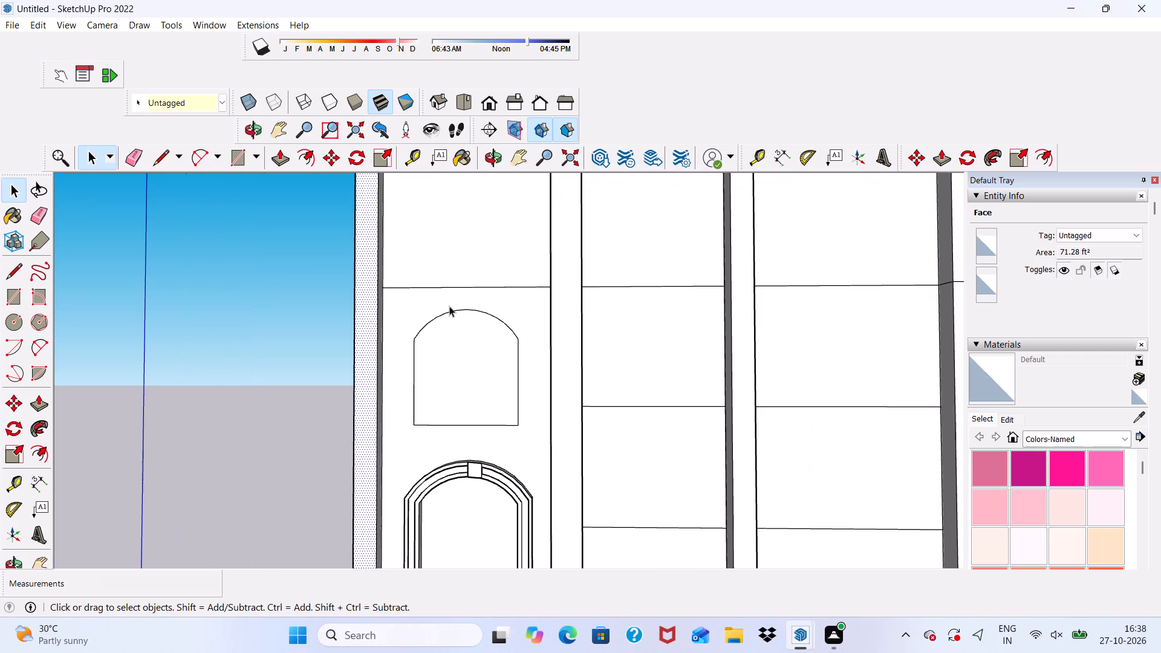
{"action": "left_click", "coordinate": [442, 378]}
{"action": "left_click", "coordinate": [193, 344]}
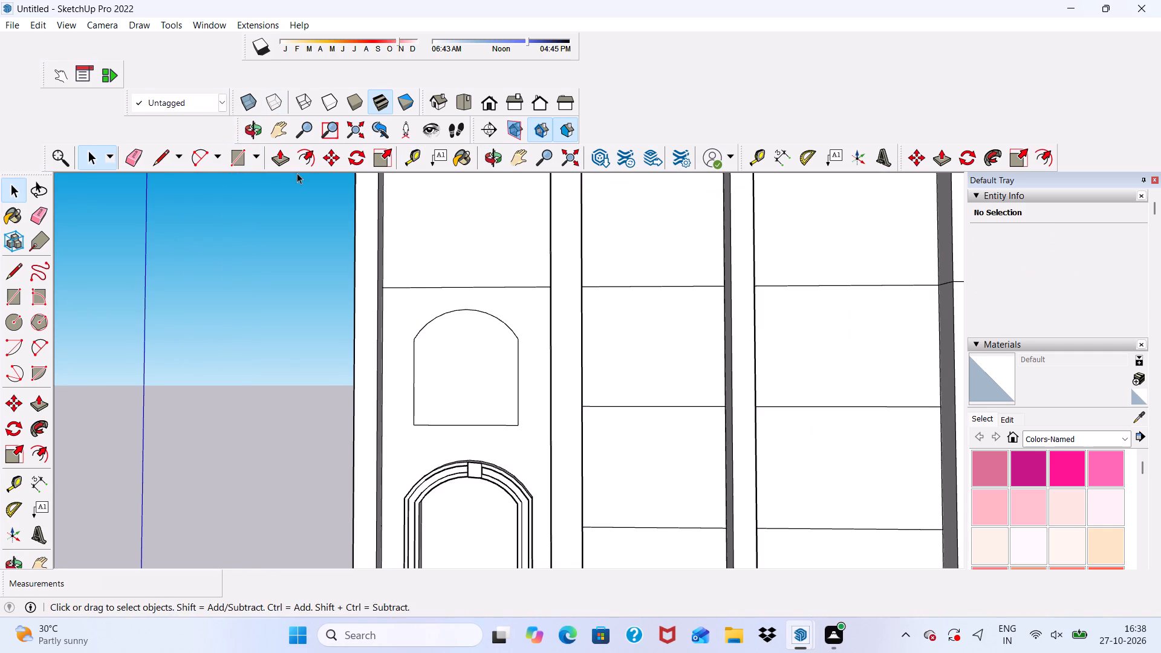
{"action": "left_click", "coordinate": [459, 356]}
{"action": "left_click", "coordinate": [300, 152]}
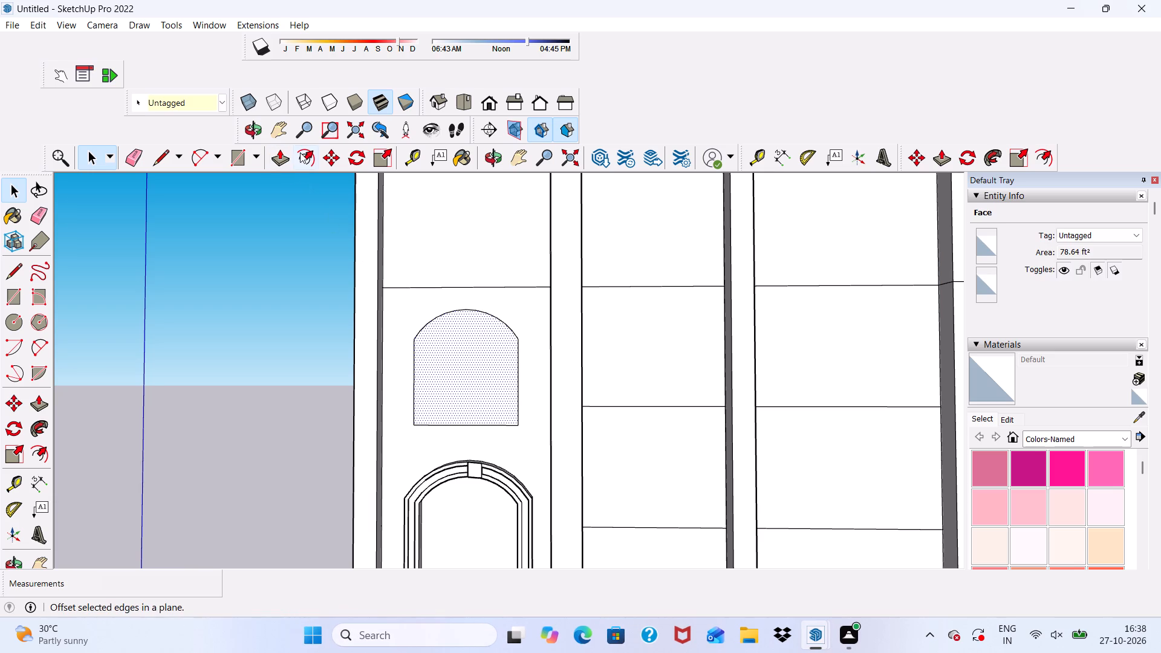
{"action": "left_click", "coordinate": [431, 372]}
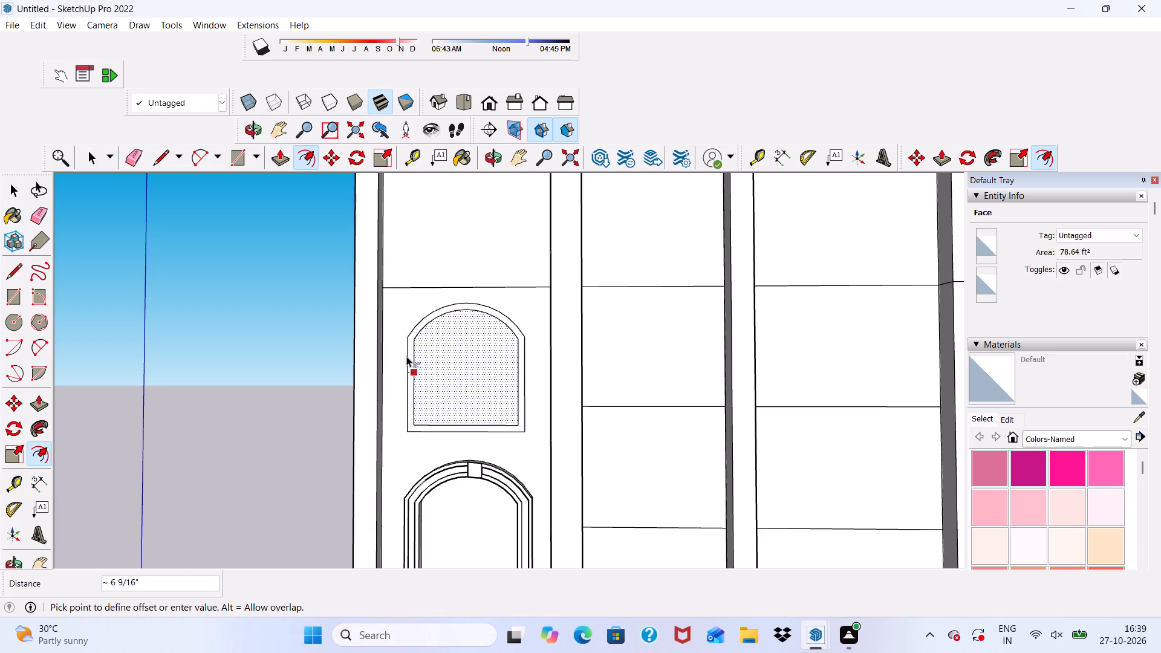
{"action": "scroll", "coordinate": [405, 322], "scroll_direction": "up", "scroll_amount": 2}
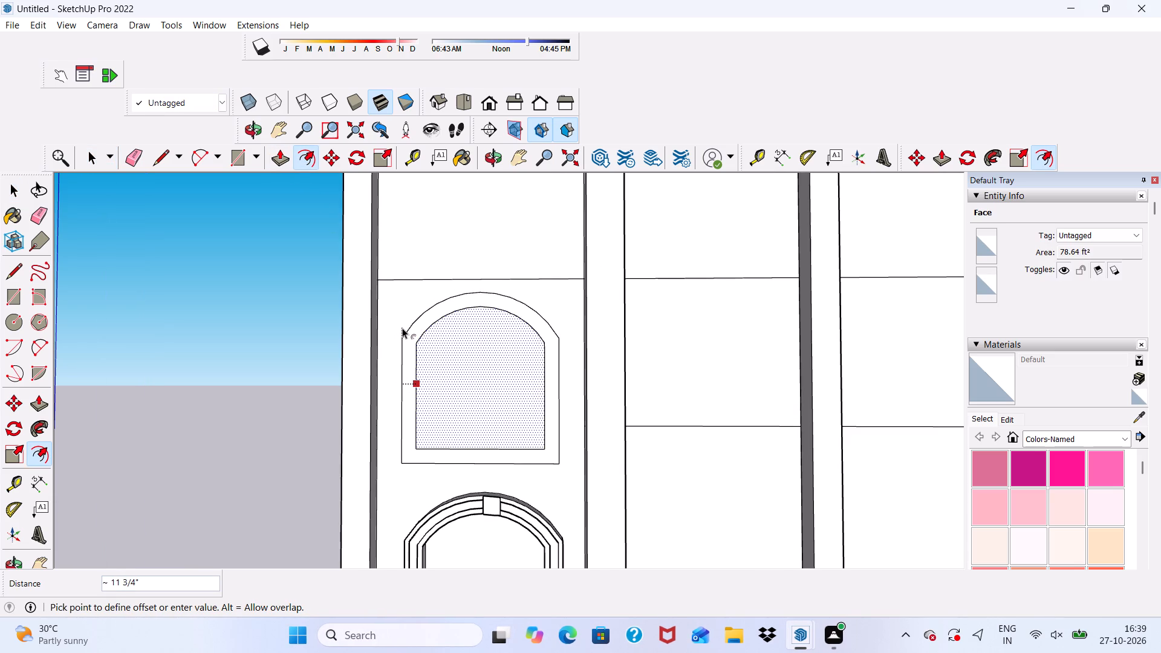
{"action": "left_click", "coordinate": [402, 331]}
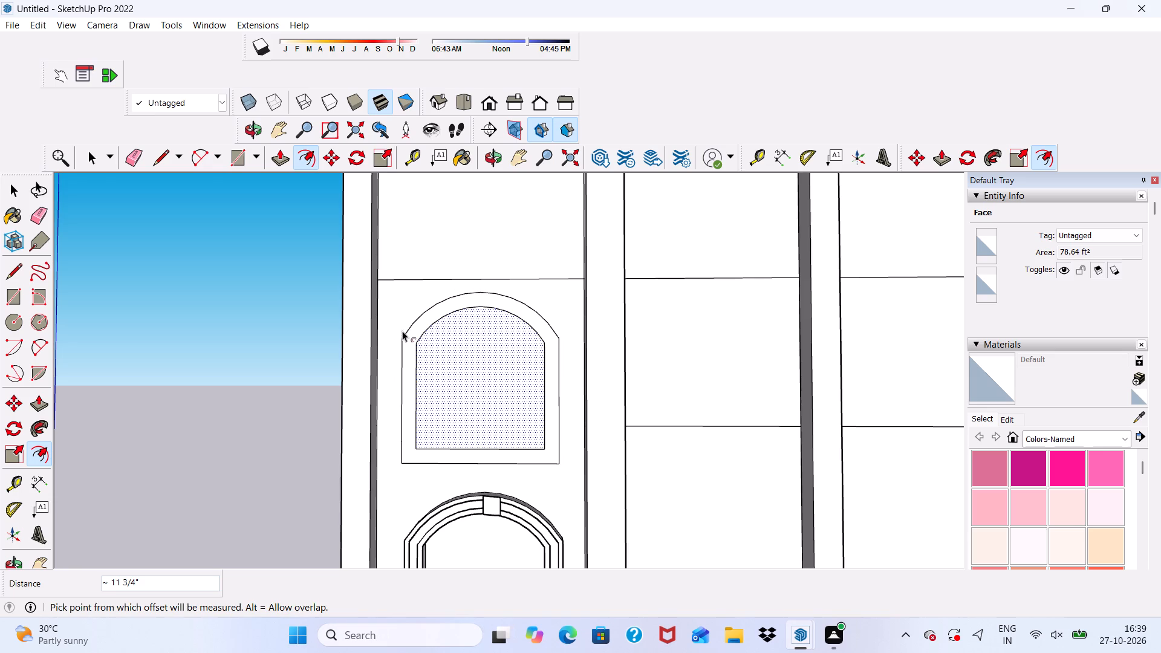
{"action": "scroll", "coordinate": [410, 317], "scroll_direction": "down", "scroll_amount": 4}
{"action": "middle_click_drag", "start_coordinate": [447, 444], "coordinate": [452, 503]}
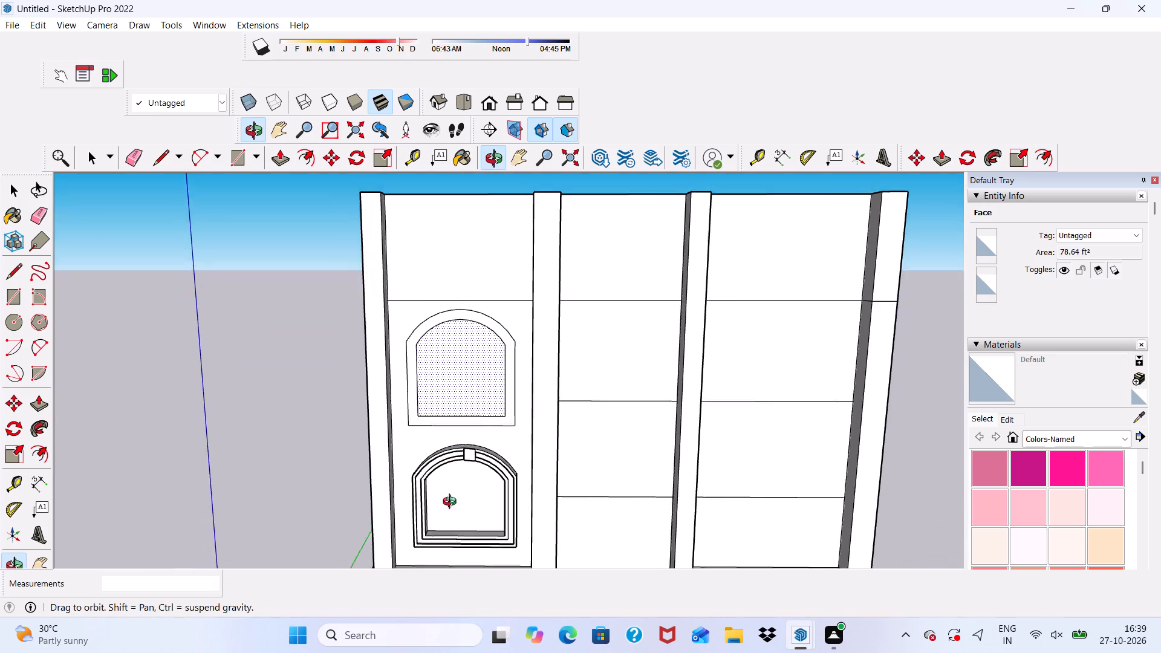
{"action": "middle_click_drag", "start_coordinate": [452, 503], "coordinate": [450, 523]}
{"action": "scroll", "coordinate": [434, 456], "scroll_direction": "up", "scroll_amount": 4}
{"action": "key", "text": "space"}
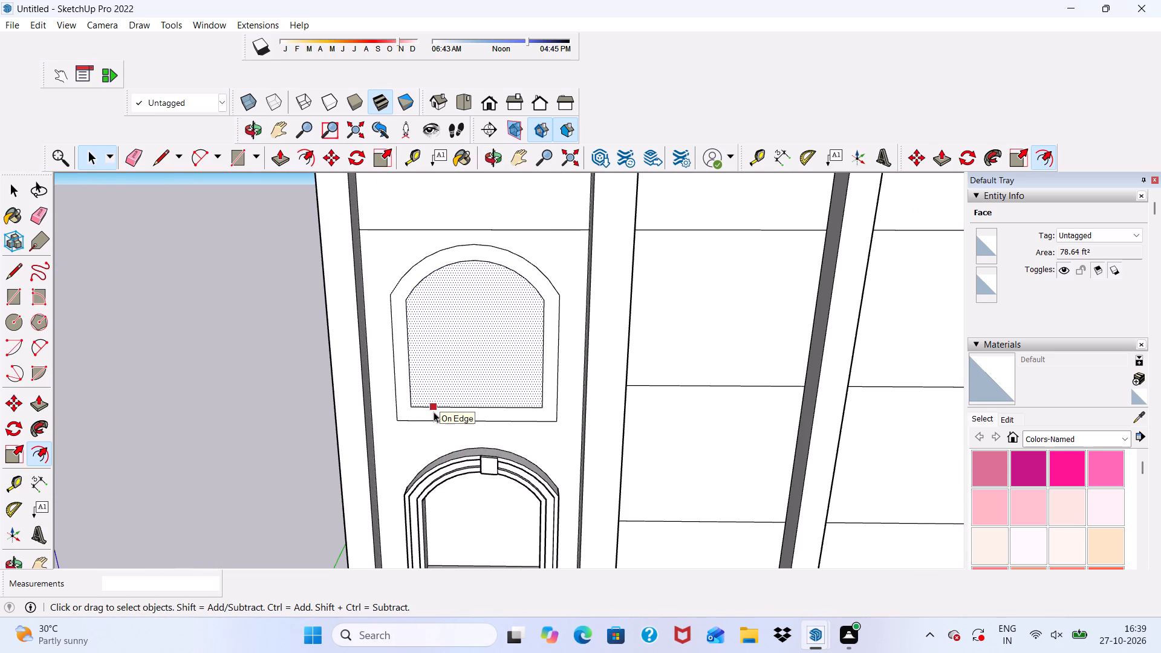
{"action": "left_click", "coordinate": [145, 377]}
Push/Pull the frame band around the upper arched window outward 1' 3", matching the depth of the lower window's frame.
{"action": "scroll", "coordinate": [480, 444], "scroll_direction": "down", "scroll_amount": 4}
{"action": "middle_click_drag", "start_coordinate": [504, 438], "coordinate": [507, 401]}
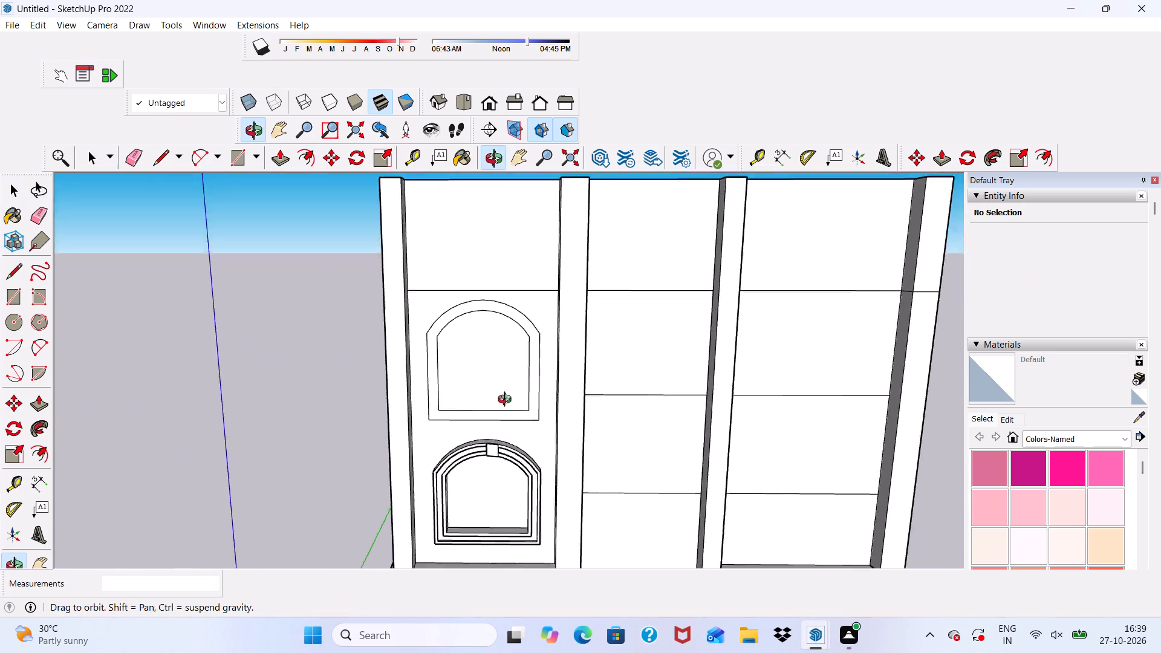
{"action": "middle_click_drag", "start_coordinate": [507, 401], "coordinate": [536, 378]}
{"action": "scroll", "coordinate": [440, 487], "scroll_direction": "up", "scroll_amount": 4}
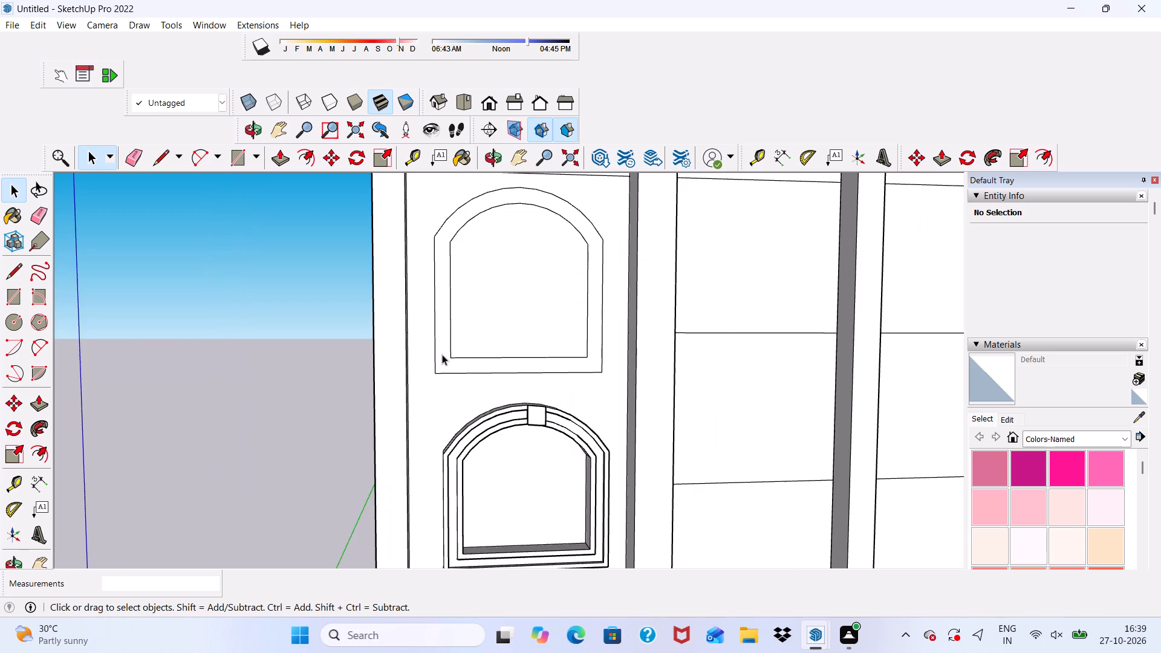
{"action": "scroll", "coordinate": [442, 354], "scroll_direction": "up", "scroll_amount": 4}
{"action": "left_click", "coordinate": [442, 353]}
{"action": "left_click", "coordinate": [279, 157]}
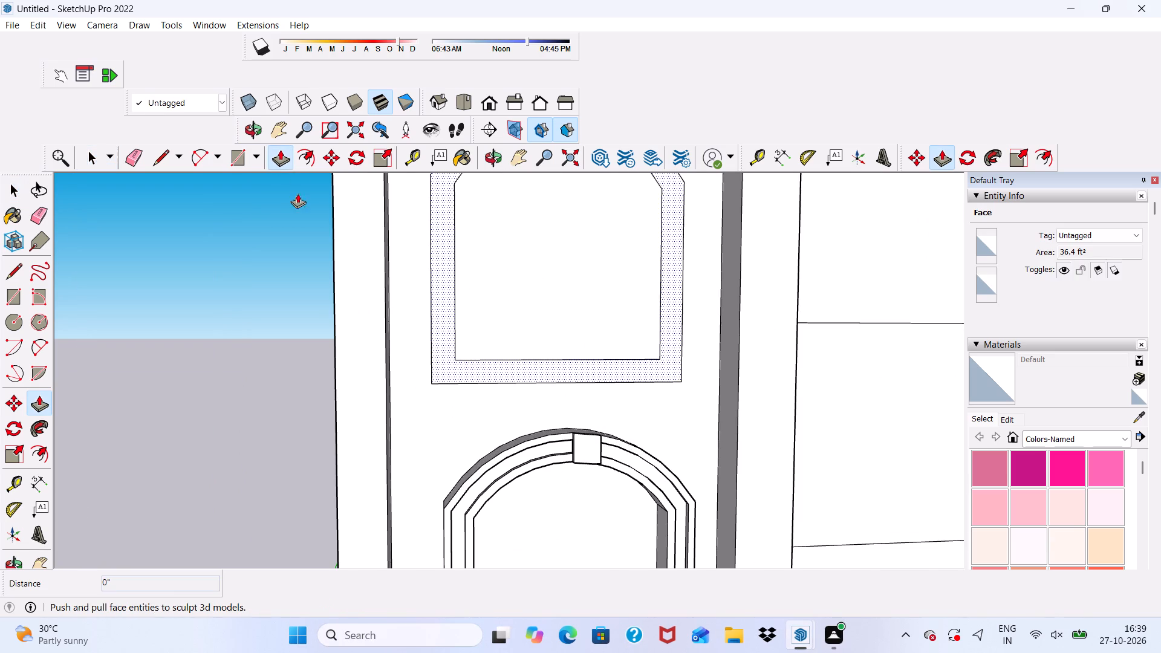
{"action": "scroll", "coordinate": [417, 368], "scroll_direction": "up", "scroll_amount": 1}
{"action": "left_click", "coordinate": [450, 363]}
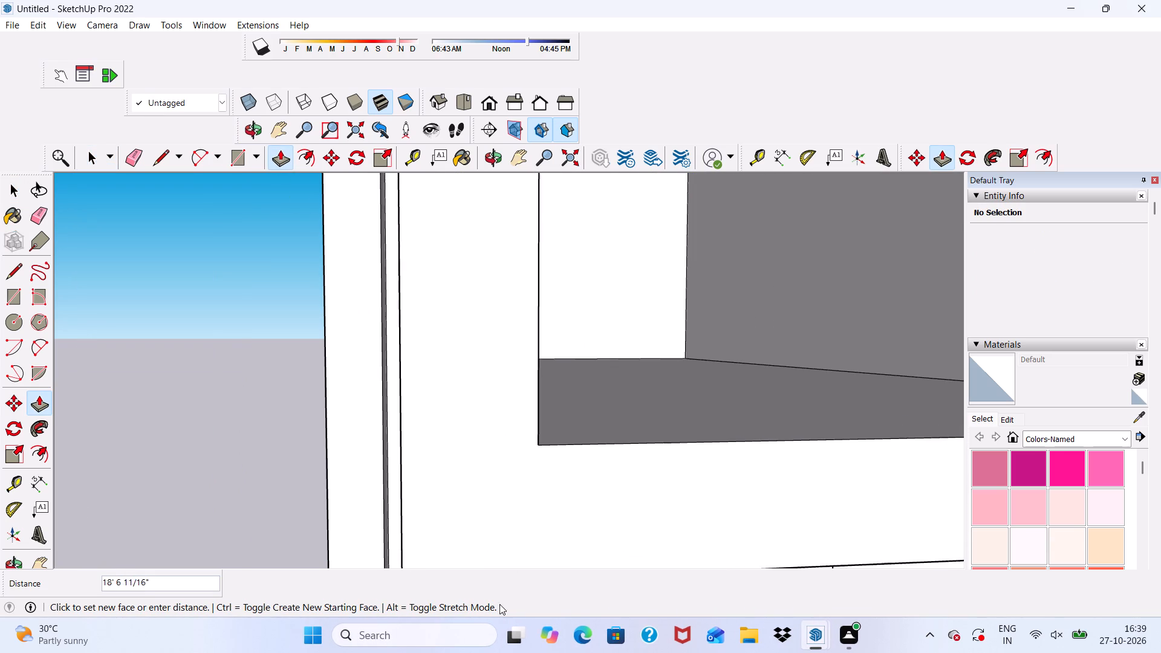
{"action": "scroll", "coordinate": [516, 633], "scroll_direction": "down", "scroll_amount": 5}
{"action": "scroll", "coordinate": [551, 175], "scroll_direction": "up", "scroll_amount": 1}
{"action": "scroll", "coordinate": [410, 223], "scroll_direction": "down", "scroll_amount": 6}
{"action": "scroll", "coordinate": [402, 302], "scroll_direction": "up", "scroll_amount": 1}
{"action": "left_click", "coordinate": [487, 91]}
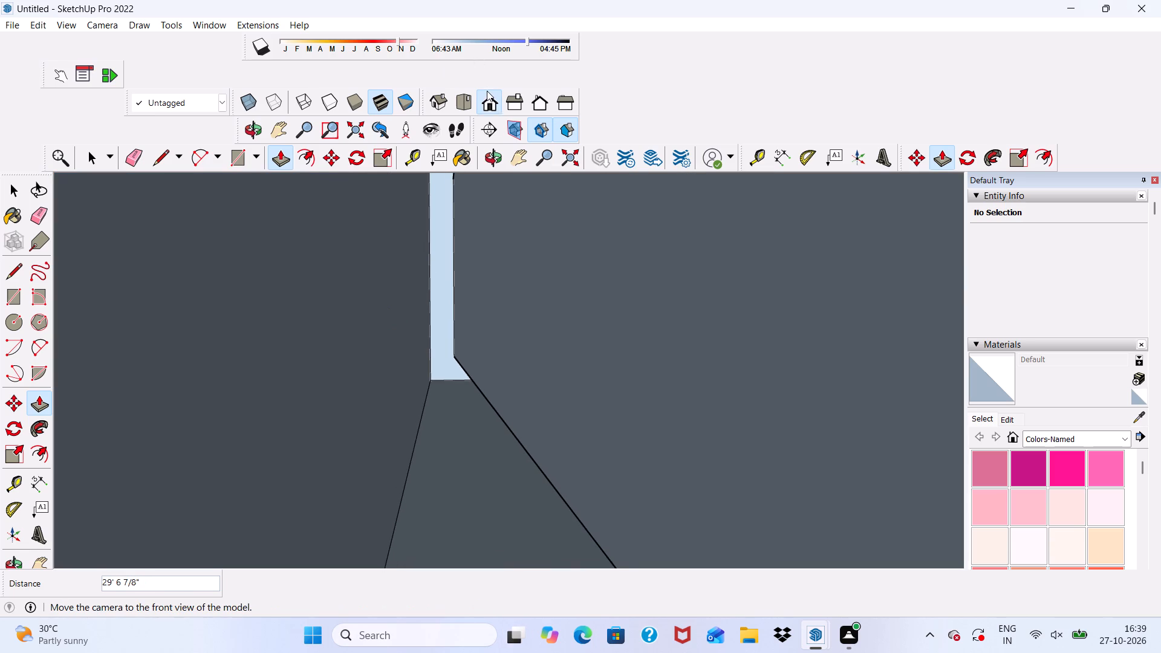
{"action": "scroll", "coordinate": [461, 250], "scroll_direction": "down", "scroll_amount": 8}
{"action": "scroll", "coordinate": [318, 339], "scroll_direction": "up", "scroll_amount": 3}
{"action": "middle_click_drag", "start_coordinate": [376, 367], "coordinate": [317, 416]}
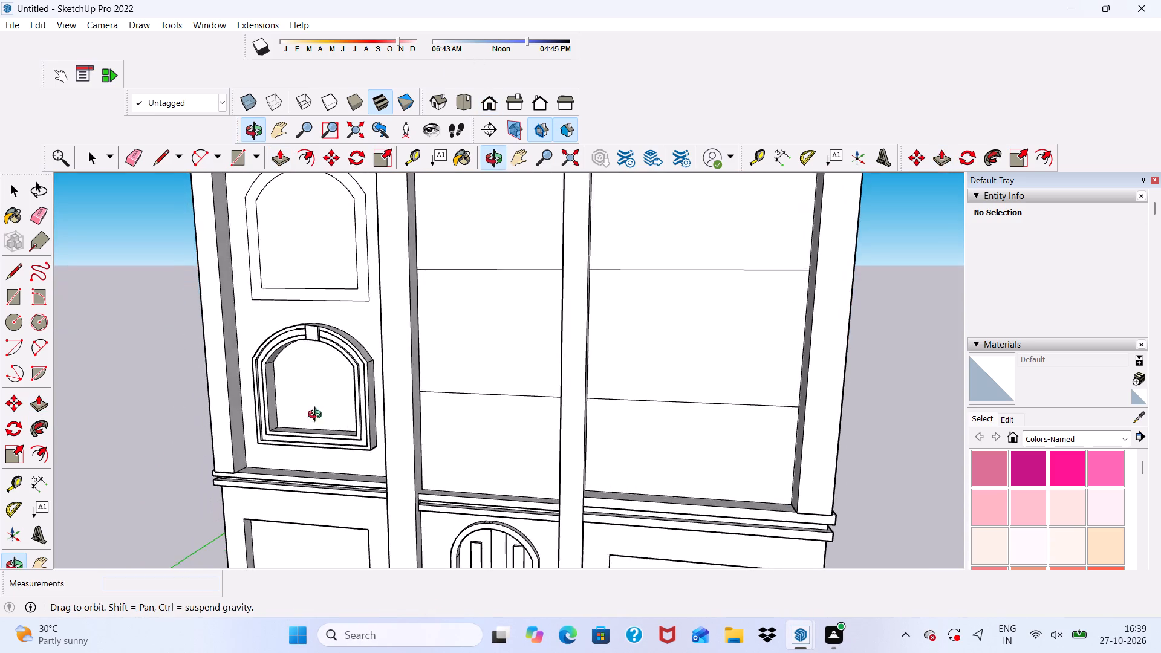
{"action": "middle_click_drag", "start_coordinate": [317, 416], "coordinate": [296, 429]}
{"action": "scroll", "coordinate": [333, 362], "scroll_direction": "up", "scroll_amount": 8}
{"action": "scroll", "coordinate": [342, 297], "scroll_direction": "up", "scroll_amount": 4}
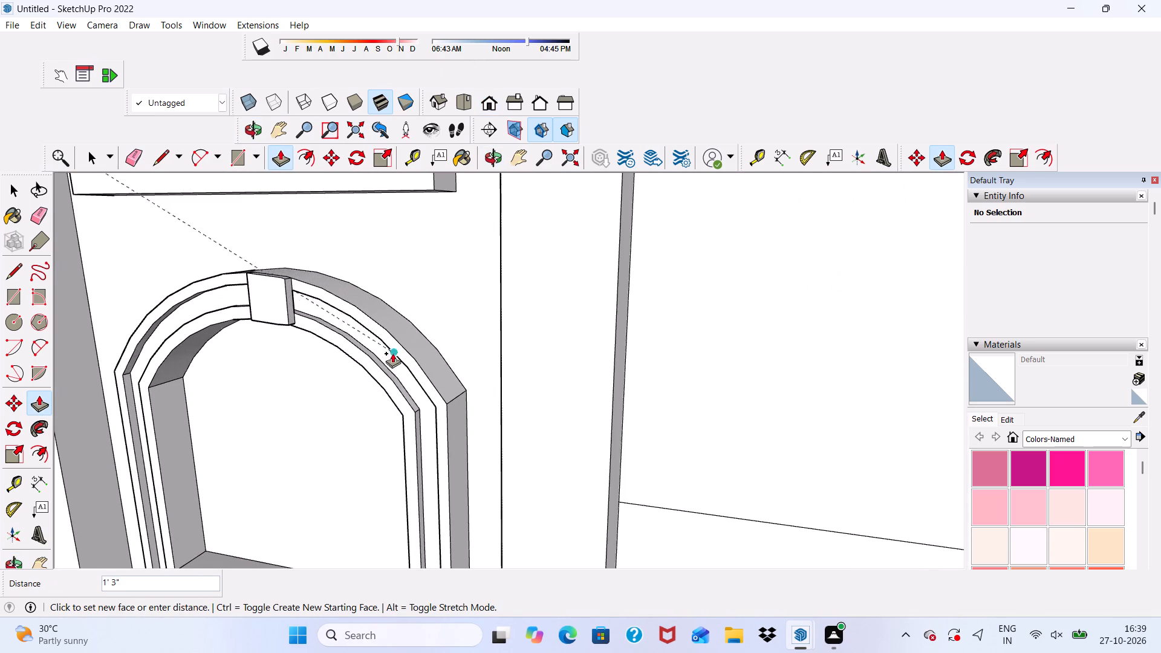
{"action": "scroll", "coordinate": [397, 365], "scroll_direction": "up", "scroll_amount": 2}
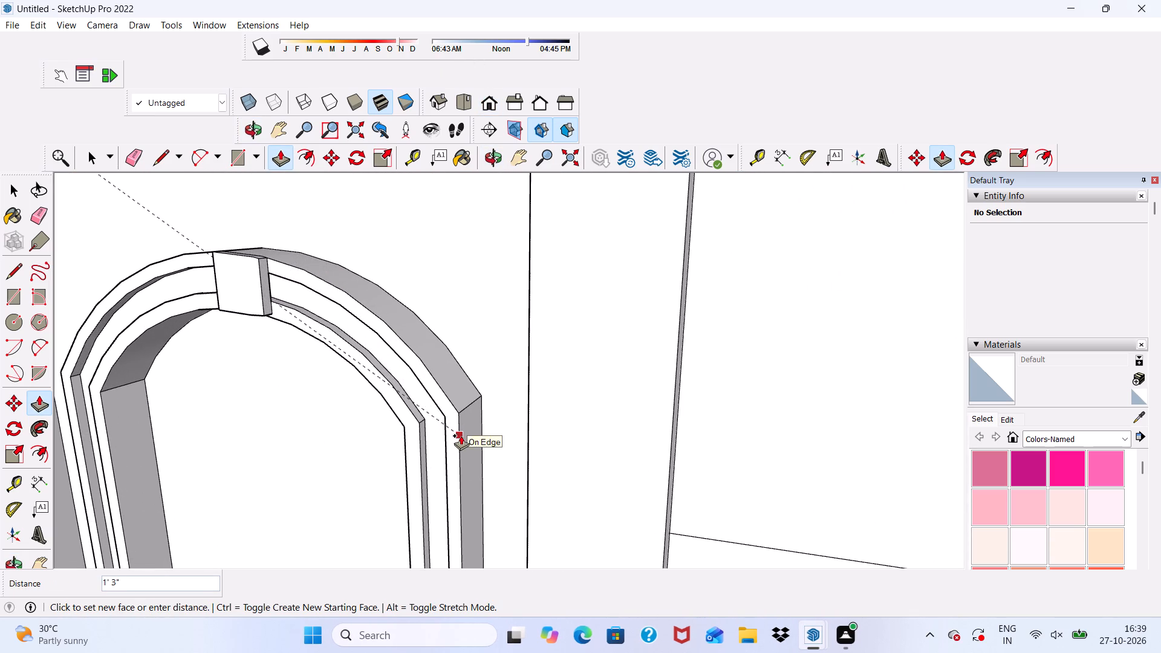
{"action": "left_click", "coordinate": [461, 435]}
Offset the outer edge of the upper window's raised frame inward by about 3 3/16" on its front face.
{"action": "scroll", "coordinate": [428, 383], "scroll_direction": "down", "scroll_amount": 12}
{"action": "middle_click_drag", "start_coordinate": [407, 403], "coordinate": [567, 377]}
{"action": "scroll", "coordinate": [567, 377], "scroll_direction": "up", "scroll_amount": 1}
{"action": "scroll", "coordinate": [561, 379], "scroll_direction": "down", "scroll_amount": 6}
{"action": "scroll", "coordinate": [449, 207], "scroll_direction": "up", "scroll_amount": 6}
{"action": "middle_click_drag", "start_coordinate": [460, 308], "coordinate": [378, 204]}
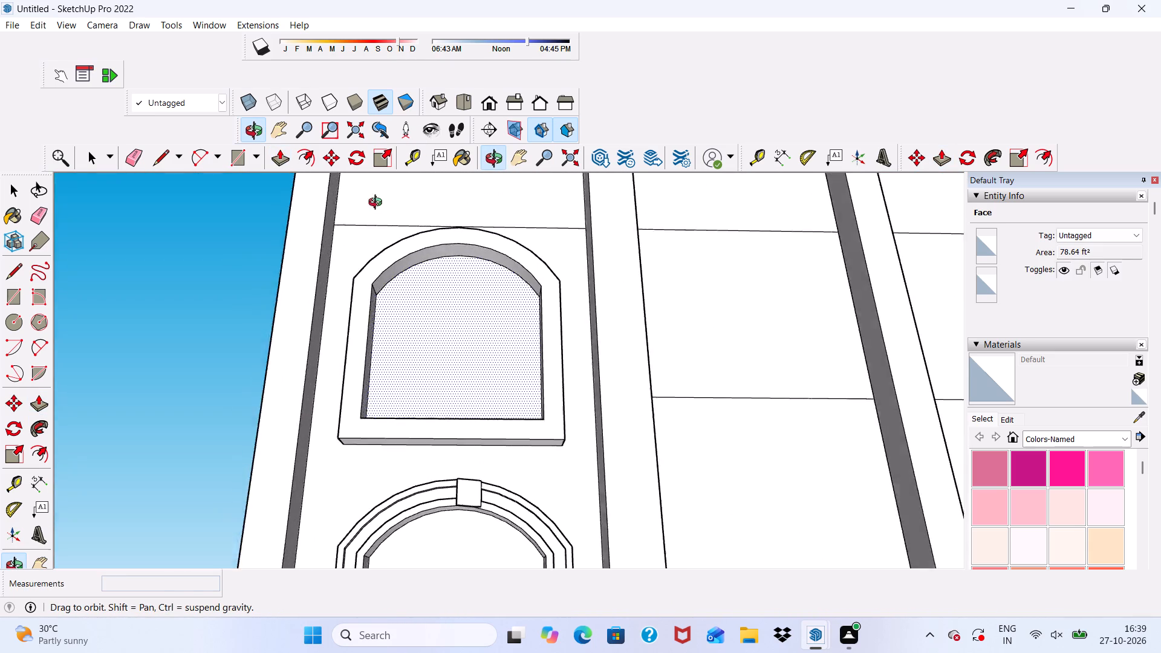
{"action": "middle_click_drag", "start_coordinate": [378, 204], "coordinate": [371, 291]}
{"action": "scroll", "coordinate": [250, 166], "scroll_direction": "up", "scroll_amount": 5}
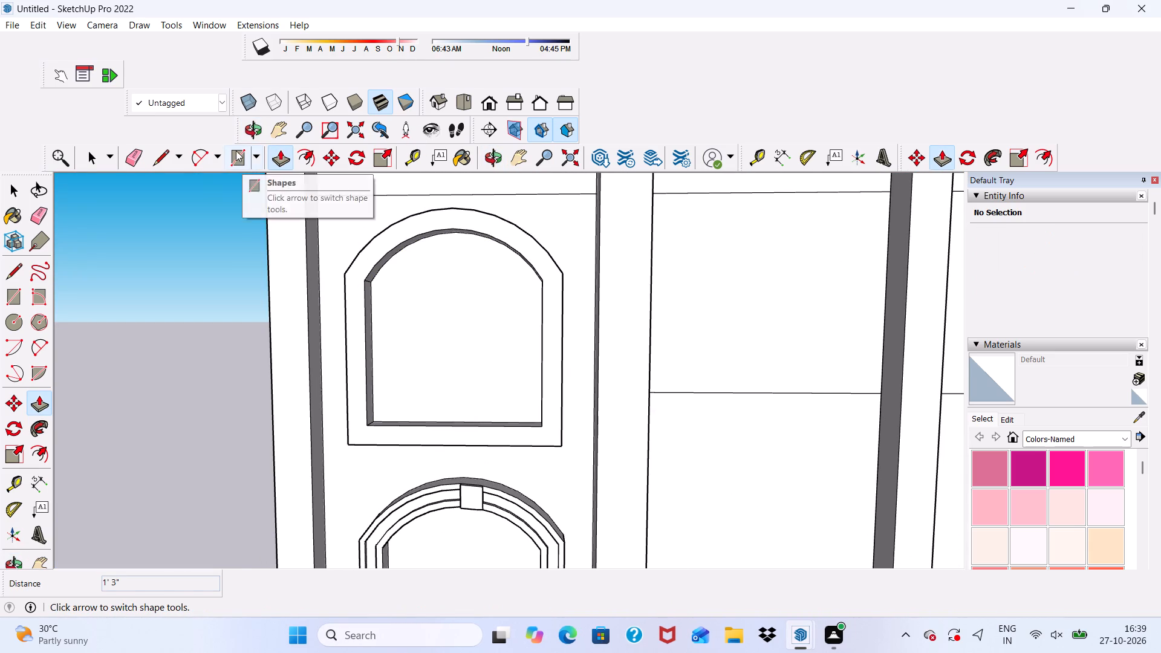
{"action": "scroll", "coordinate": [294, 161], "scroll_direction": "up", "scroll_amount": 3}
{"action": "left_click", "coordinate": [307, 154]}
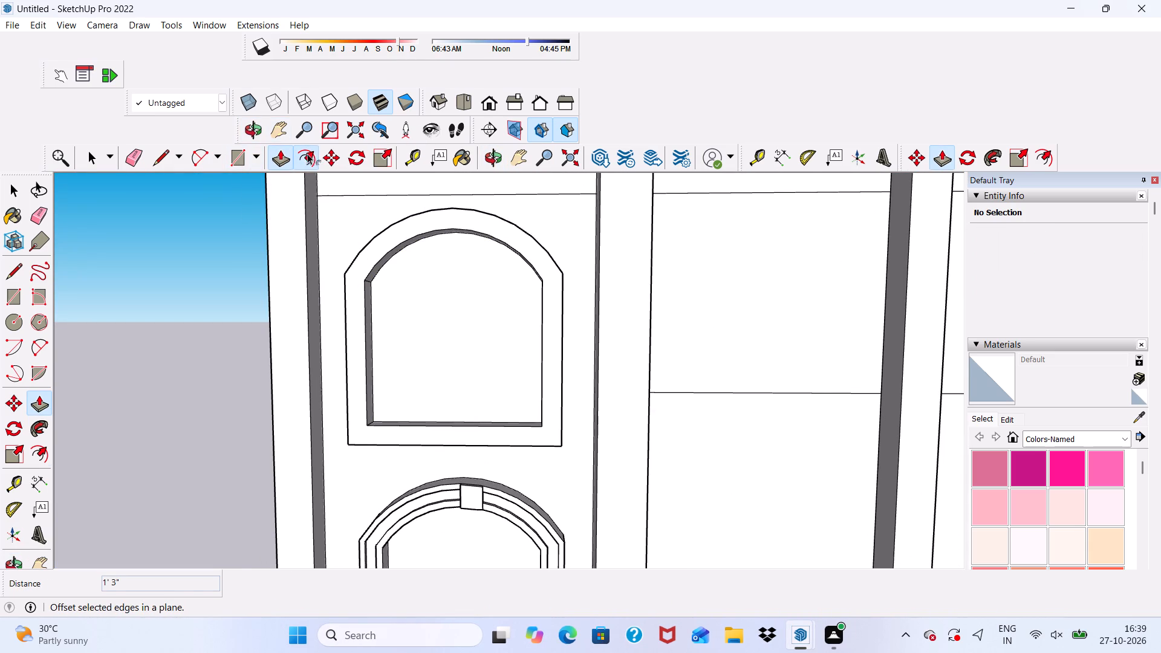
{"action": "left_click", "coordinate": [349, 322]}
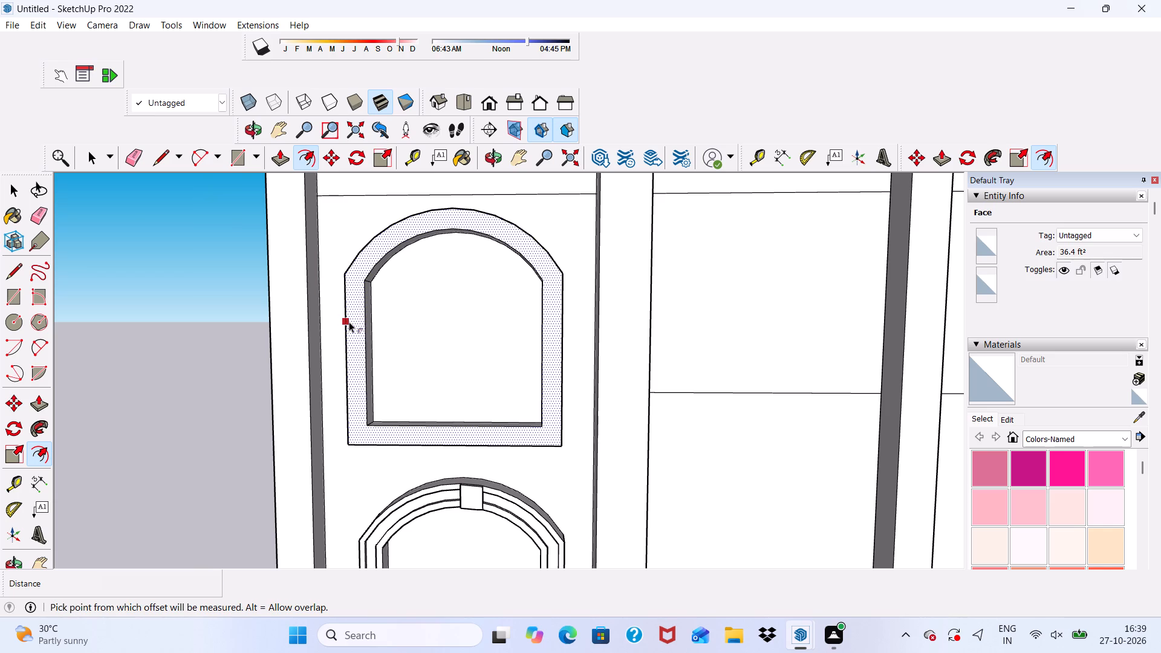
{"action": "scroll", "coordinate": [352, 316], "scroll_direction": "up", "scroll_amount": 5}
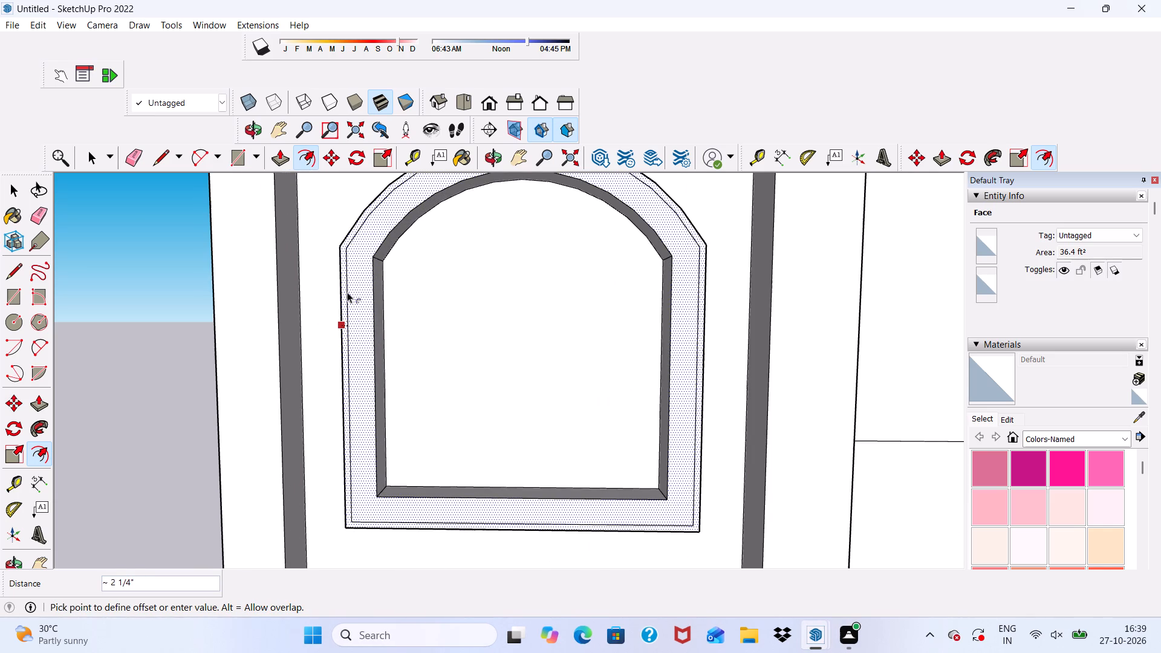
{"action": "left_click", "coordinate": [350, 289]}
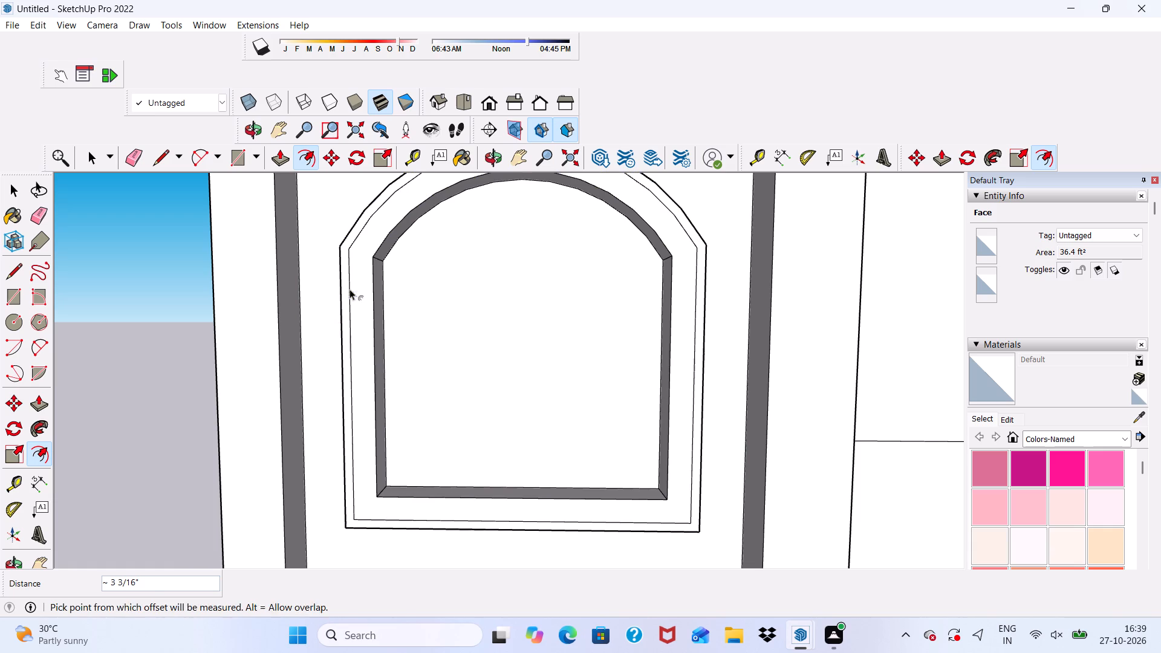
Offset the remaining inner frame face inward by about 4 15/16" to form a middle band on the upper window's frame.
{"action": "left_click", "coordinate": [366, 355]}
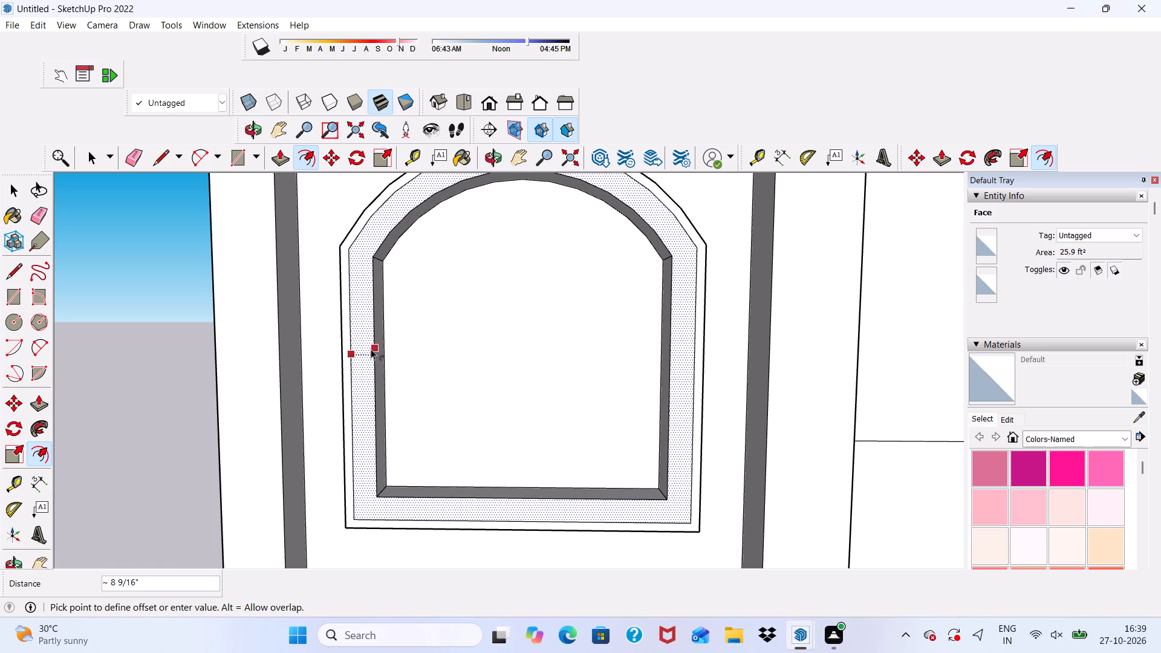
{"action": "scroll", "coordinate": [363, 338], "scroll_direction": "down", "scroll_amount": 1}
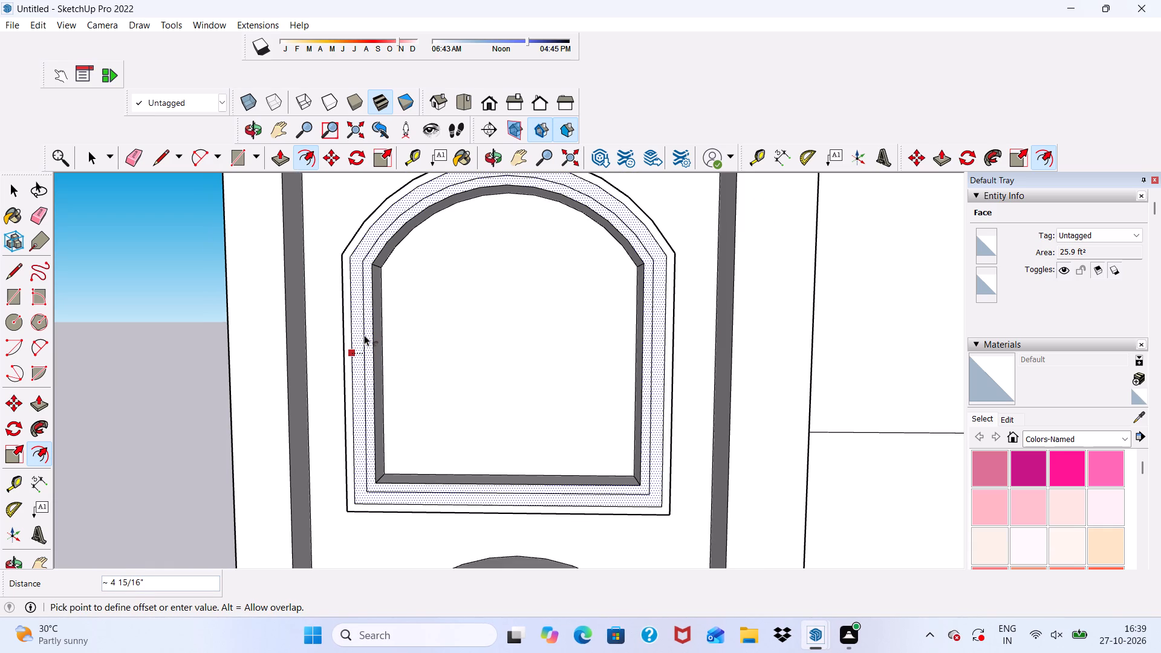
{"action": "left_click", "coordinate": [364, 335]}
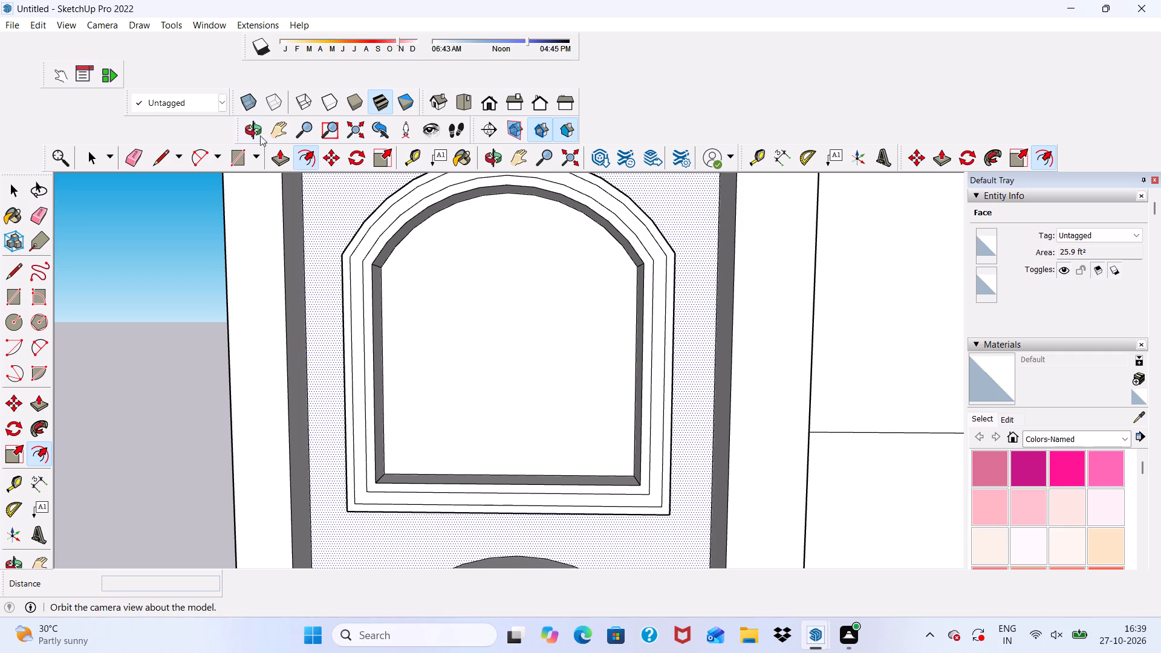
Push/Pull the outermost band of the upper window's frame outward 6".
{"action": "left_click", "coordinate": [285, 163]}
{"action": "scroll", "coordinate": [354, 262], "scroll_direction": "up", "scroll_amount": 7}
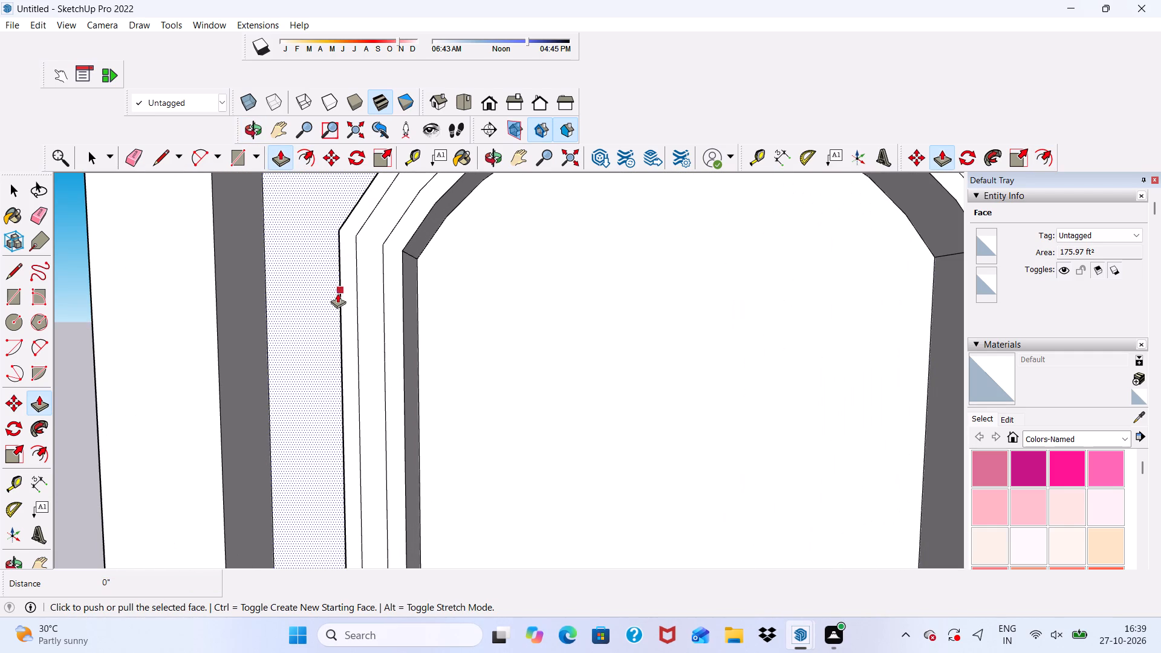
{"action": "key", "text": "space"}
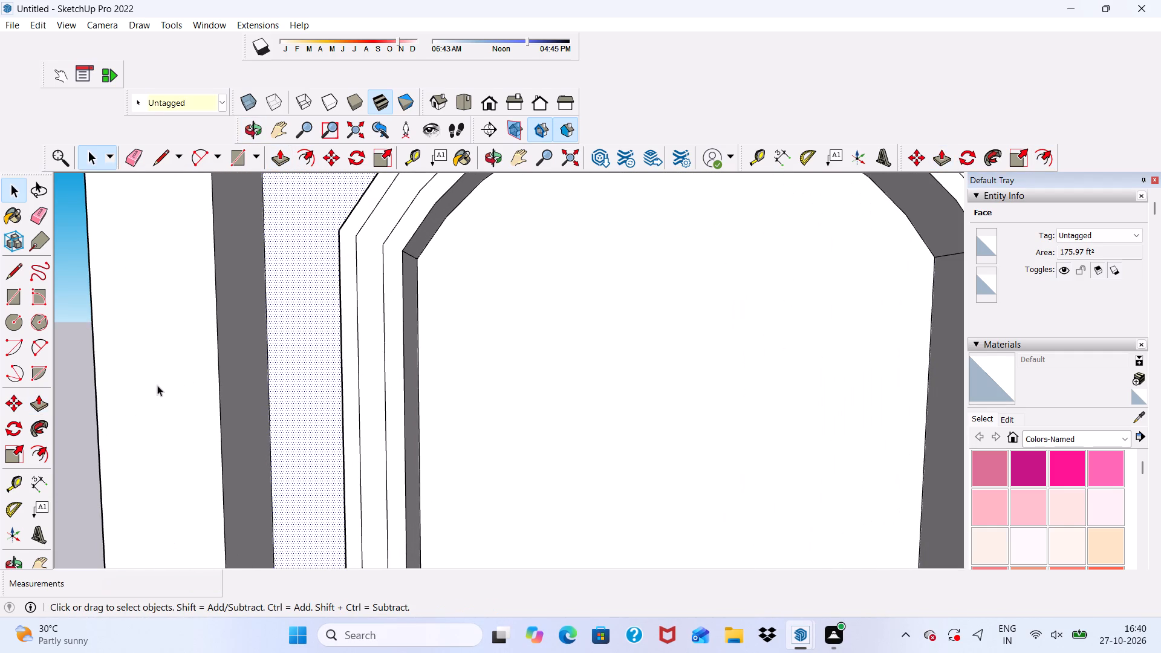
{"action": "left_click", "coordinate": [91, 450]}
{"action": "scroll", "coordinate": [186, 294], "scroll_direction": "down", "scroll_amount": 5}
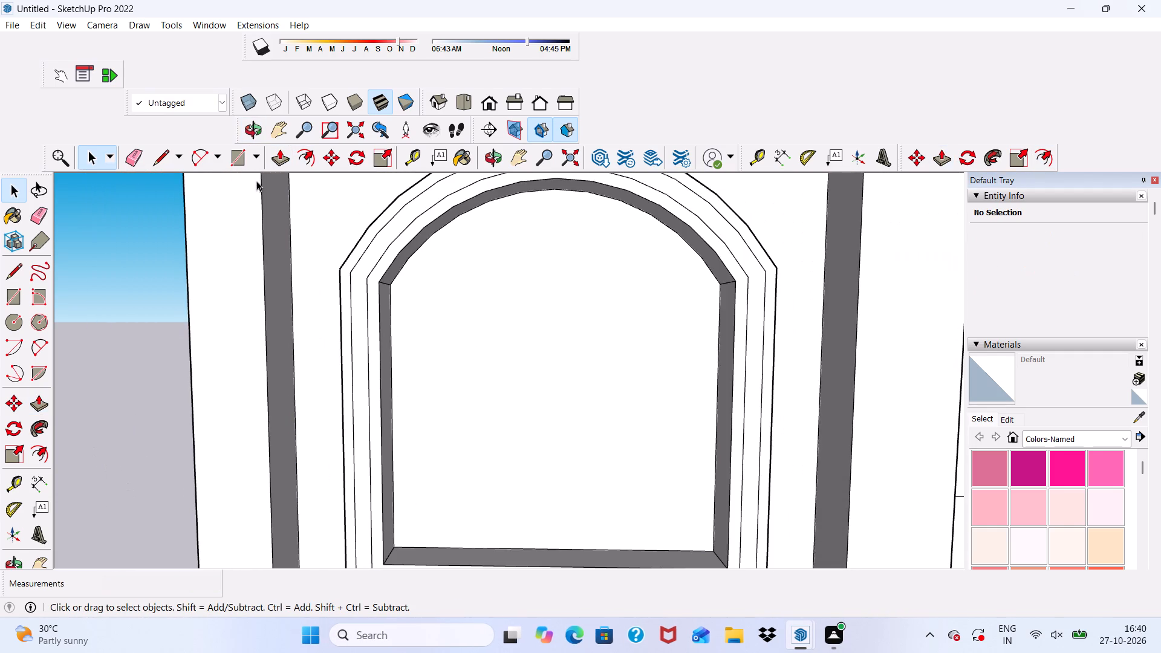
{"action": "left_click", "coordinate": [278, 157]}
{"action": "scroll", "coordinate": [363, 285], "scroll_direction": "up", "scroll_amount": 6}
{"action": "left_click", "coordinate": [337, 263]}
{"action": "scroll", "coordinate": [324, 259], "scroll_direction": "down", "scroll_amount": 9}
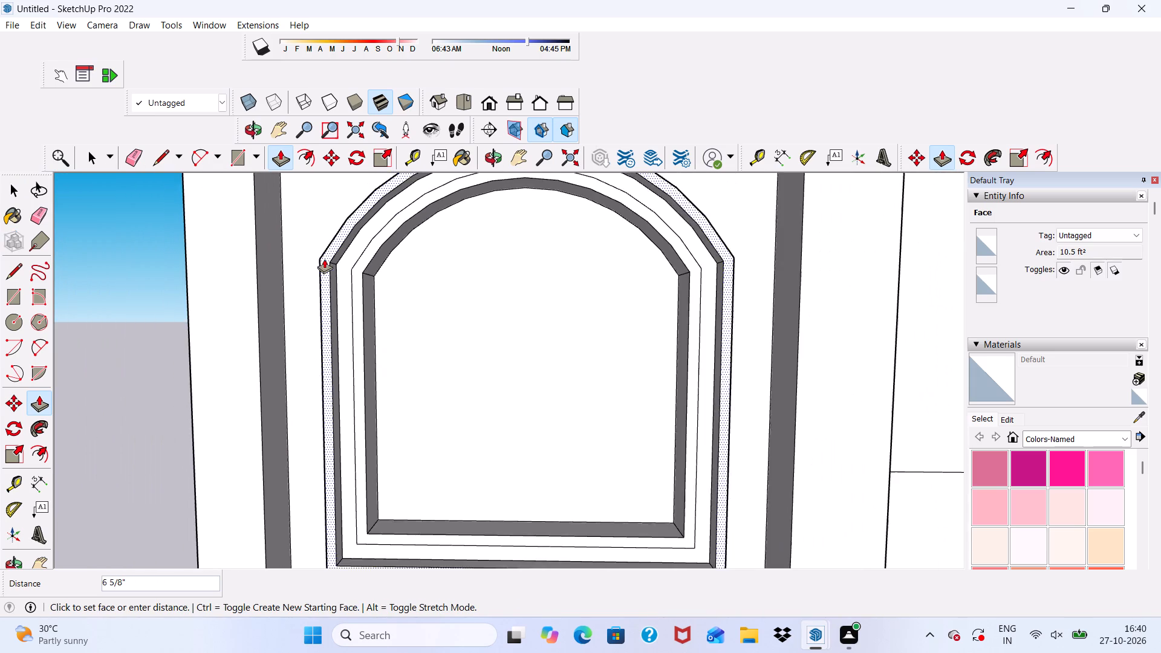
{"action": "key", "text": "6"}
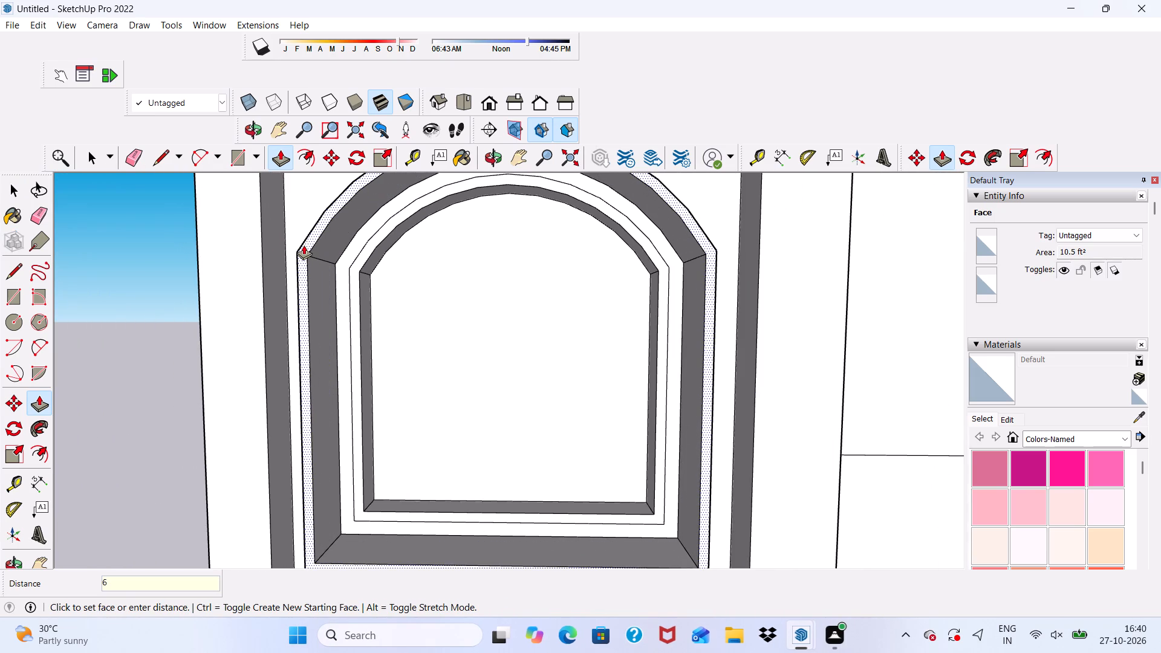
{"action": "key", "text": "shift+quotedbl"}
{"action": "key", "text": "Return"}
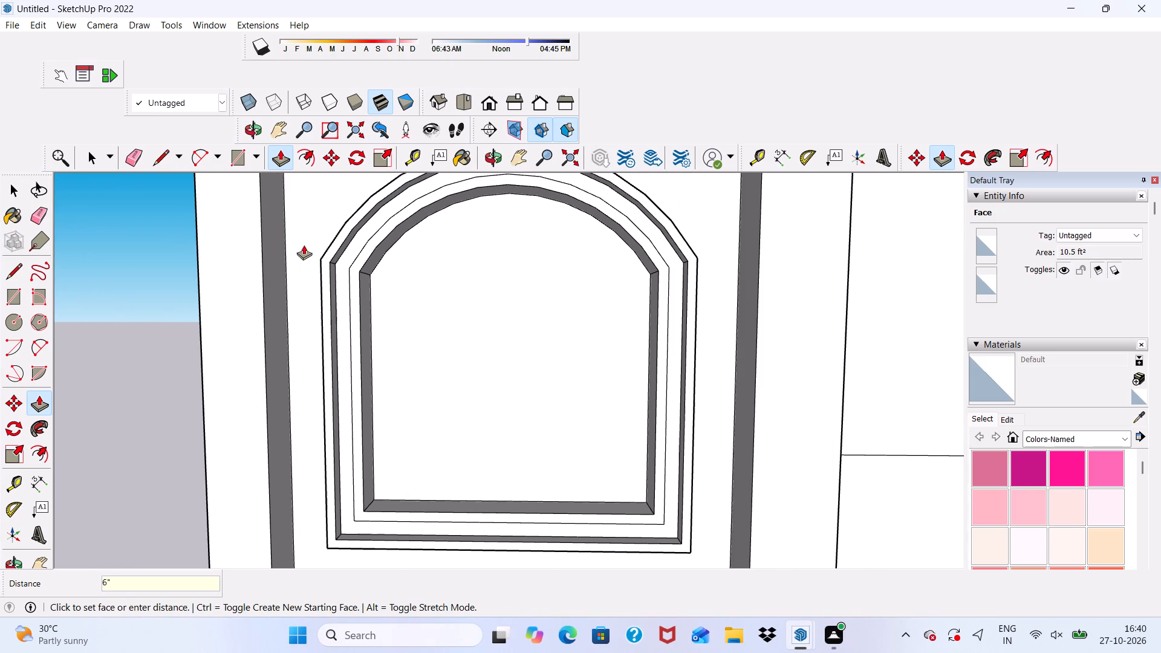
Push/Pull the innermost band of the upper window's frame outward 6", leaving the middle band recessed.
{"action": "scroll", "coordinate": [377, 354], "scroll_direction": "up", "scroll_amount": 4}
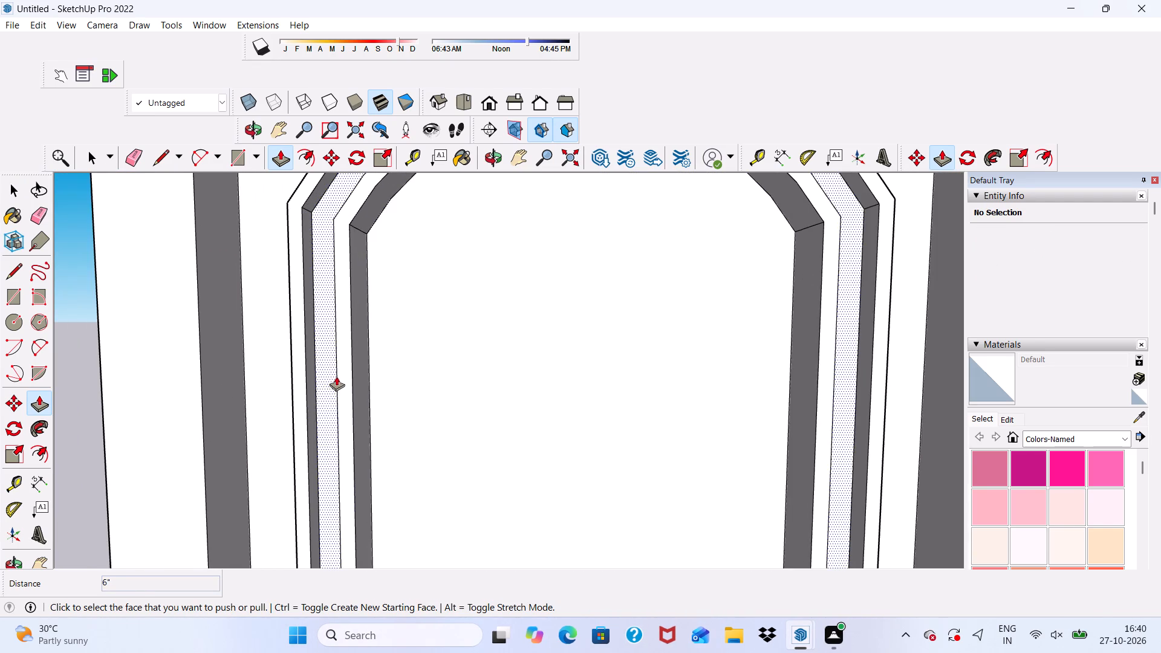
{"action": "left_click", "coordinate": [339, 375]}
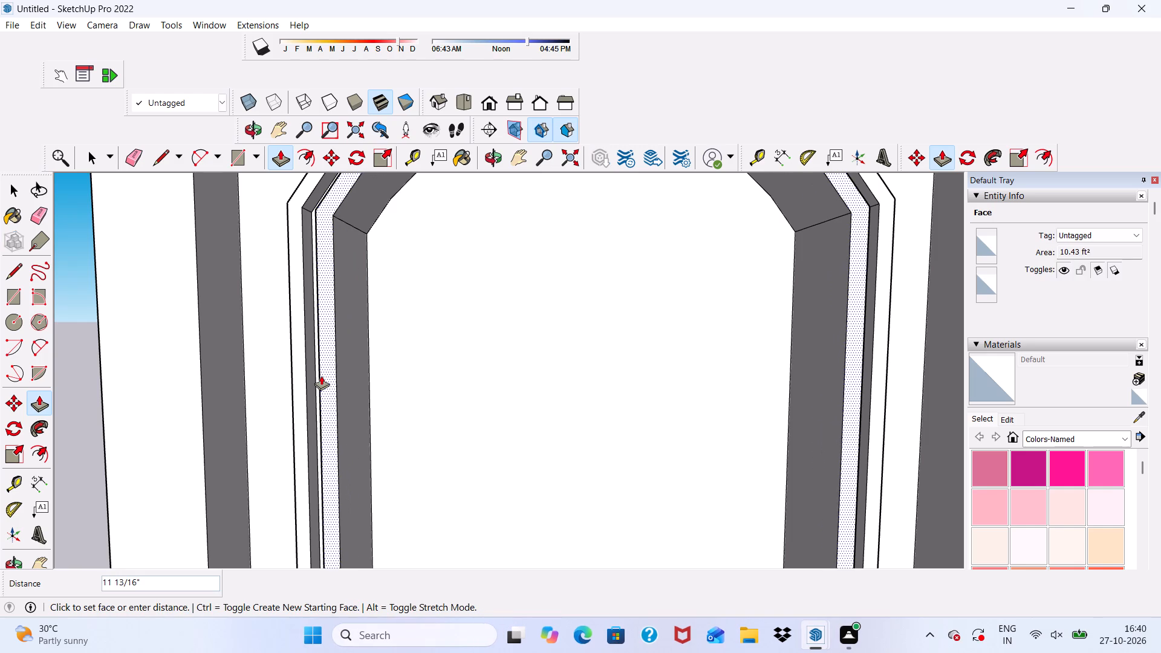
{"action": "key", "text": "6"}
{"action": "key", "text": "shift+quotedbl"}
{"action": "key", "text": "Return"}
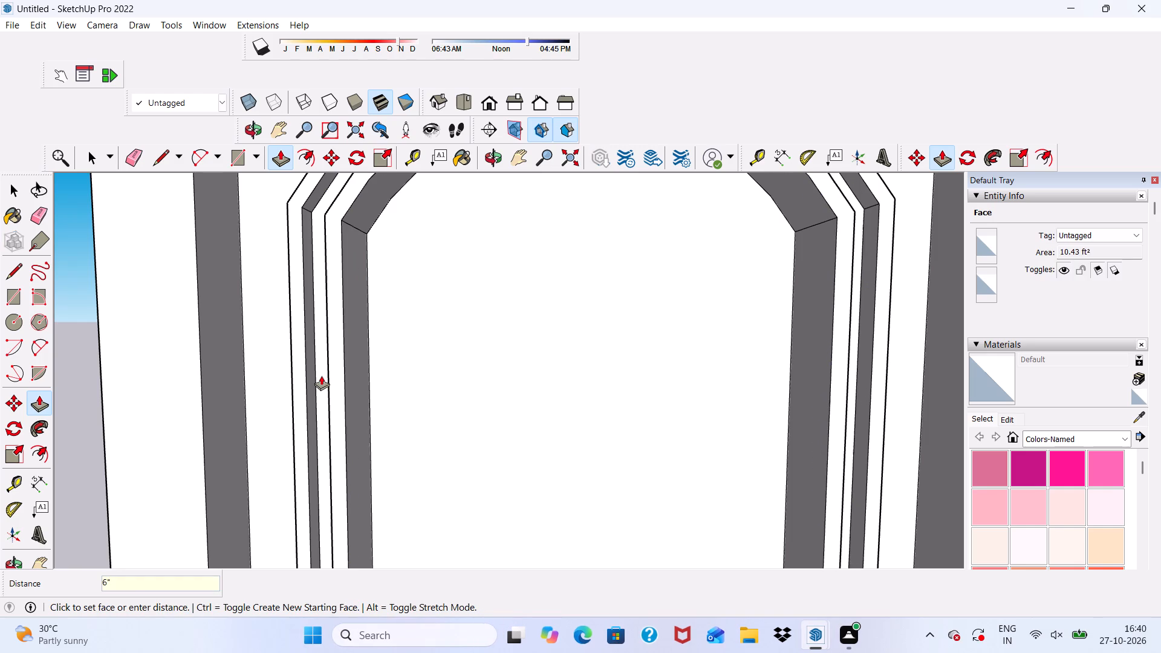
Examine the upper window's stepped frame against the lower window's frame and the rest of the facade from several angles.
{"action": "scroll", "coordinate": [383, 302], "scroll_direction": "down", "scroll_amount": 13}
{"action": "middle_click_drag", "start_coordinate": [458, 490], "coordinate": [467, 356]}
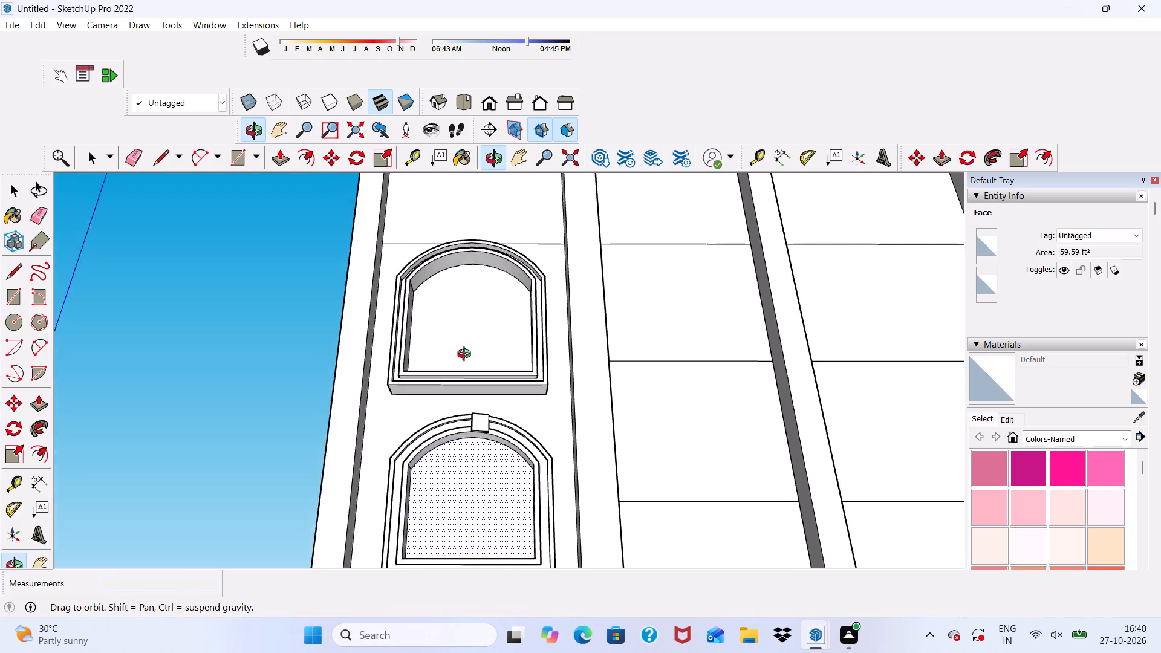
{"action": "middle_click_drag", "start_coordinate": [467, 356], "coordinate": [468, 433]}
{"action": "scroll", "coordinate": [371, 328], "scroll_direction": "down", "scroll_amount": 5}
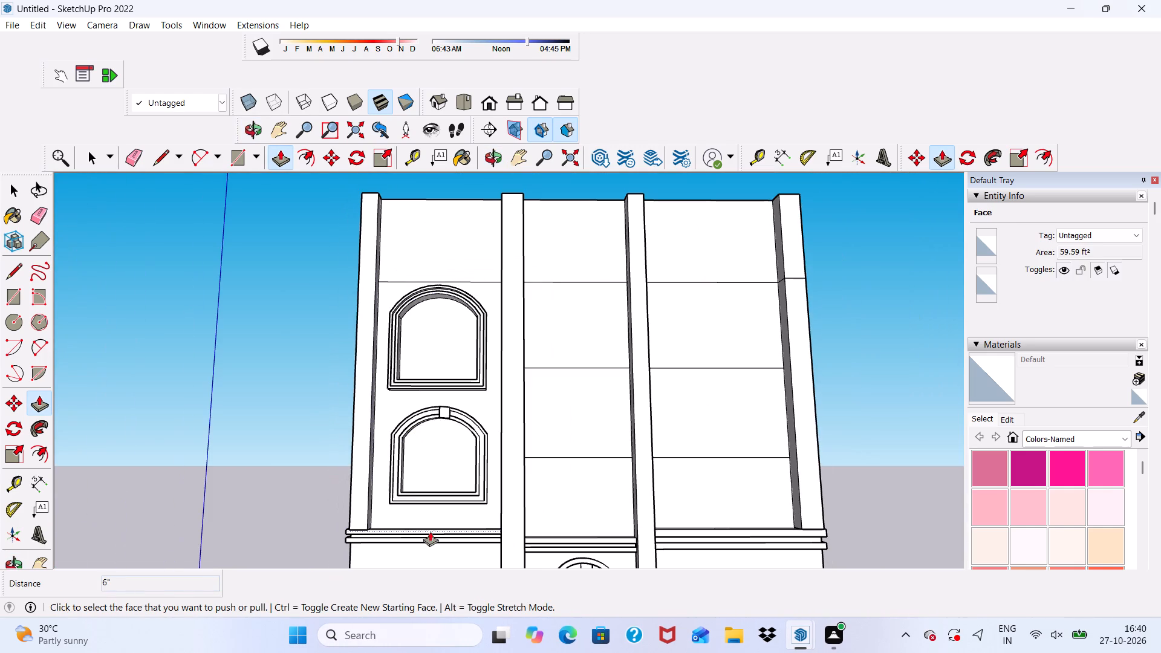
{"action": "scroll", "coordinate": [463, 335], "scroll_direction": "up", "scroll_amount": 6}
{"action": "scroll", "coordinate": [470, 284], "scroll_direction": "down", "scroll_amount": 5}
{"action": "middle_click_drag", "start_coordinate": [502, 319], "coordinate": [537, 432]}
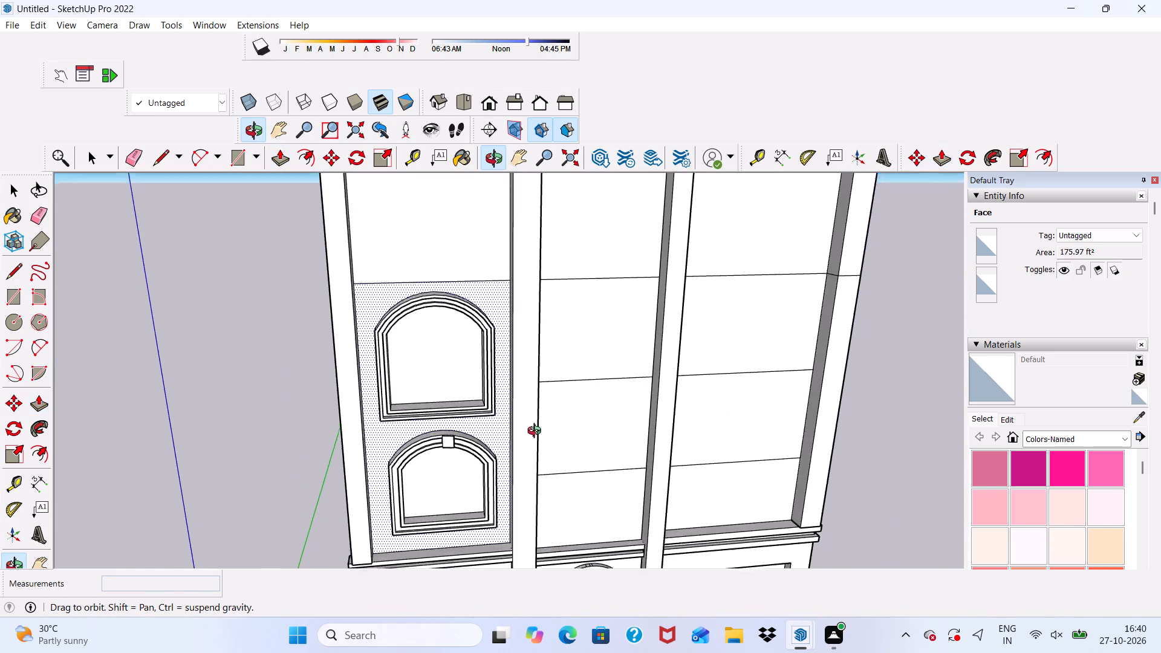
{"action": "middle_click_drag", "start_coordinate": [537, 432], "coordinate": [534, 440]}
{"action": "middle_click_drag", "start_coordinate": [415, 408], "coordinate": [478, 259]}
{"action": "middle_click_drag", "start_coordinate": [452, 497], "coordinate": [339, 496]}
{"action": "scroll", "coordinate": [420, 441], "scroll_direction": "up", "scroll_amount": 5}
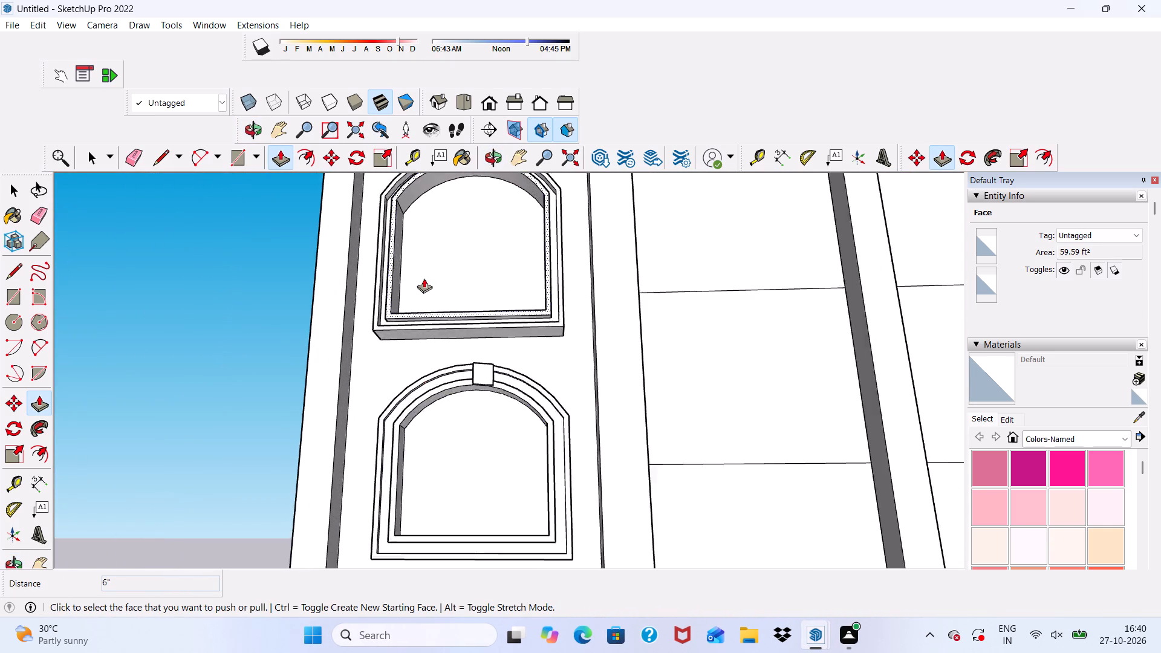
{"action": "scroll", "coordinate": [424, 264], "scroll_direction": "down", "scroll_amount": 5}
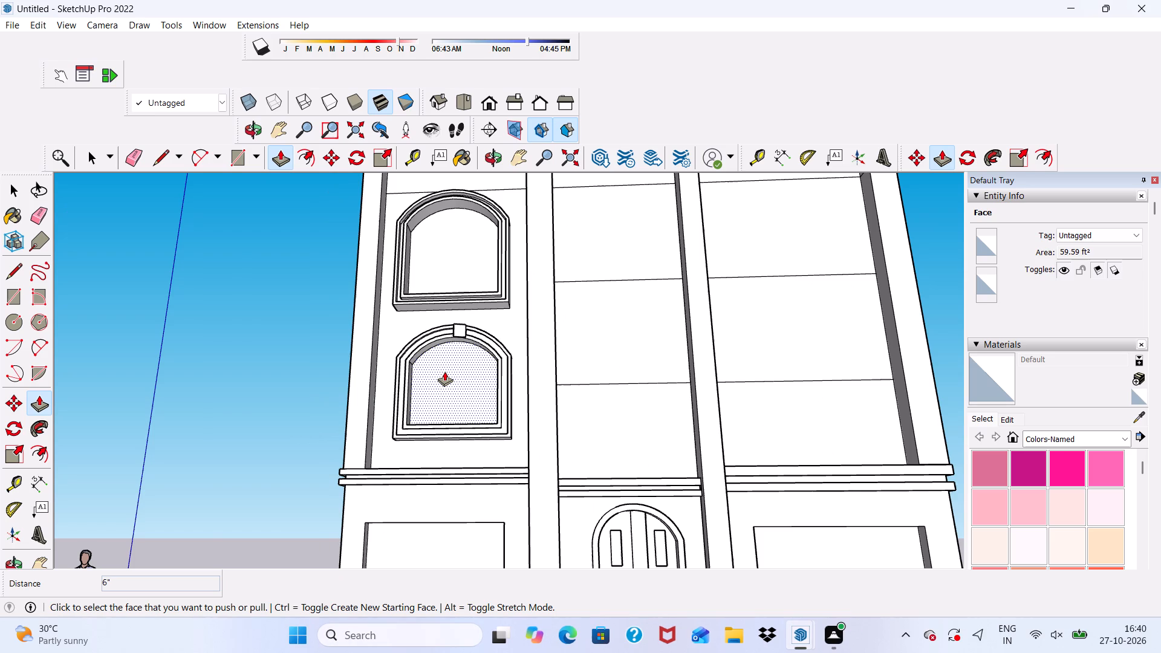
{"action": "scroll", "coordinate": [444, 371], "scroll_direction": "down", "scroll_amount": 3}
{"action": "middle_click_drag", "start_coordinate": [440, 360], "coordinate": [547, 322]}
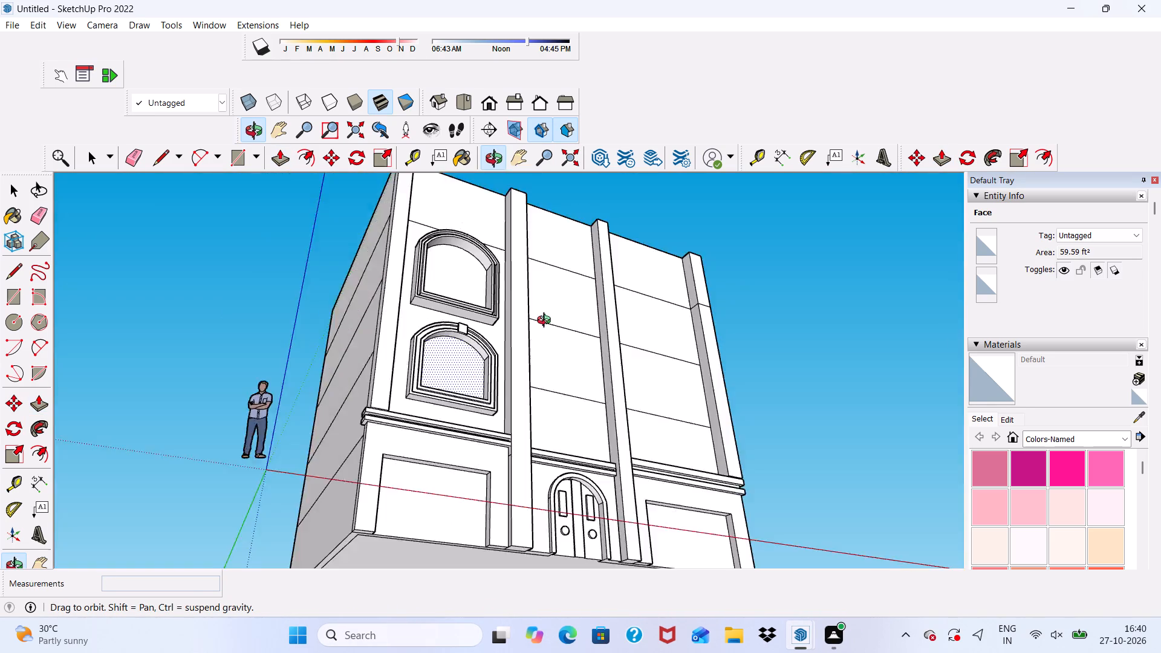
{"action": "middle_click_drag", "start_coordinate": [547, 322], "coordinate": [446, 394]}
{"action": "scroll", "coordinate": [435, 309], "scroll_direction": "down", "scroll_amount": 1}
{"action": "scroll", "coordinate": [324, 78], "scroll_direction": "up", "scroll_amount": 4}
{"action": "scroll", "coordinate": [327, 172], "scroll_direction": "up", "scroll_amount": 3}
{"action": "scroll", "coordinate": [224, 155], "scroll_direction": "down", "scroll_amount": 1}
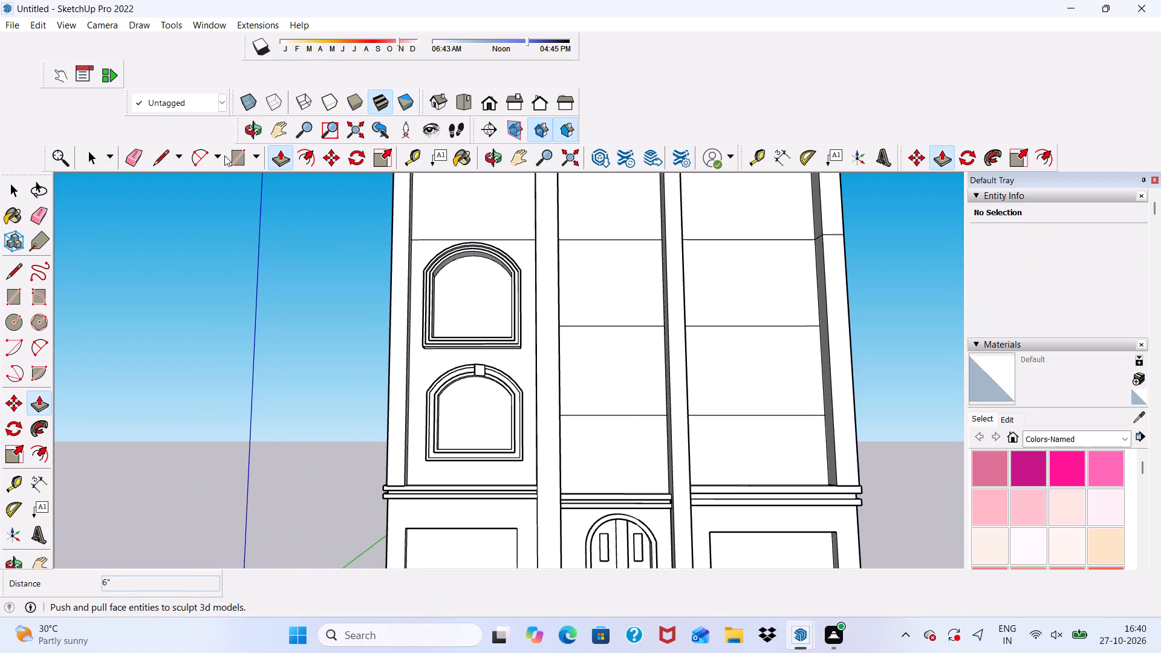
Draw a keystone rectangle about 1' 2" by 1' 1" across the frame bands at the crown of the upper window's arch.
{"action": "left_click", "coordinate": [231, 151]}
{"action": "scroll", "coordinate": [484, 207], "scroll_direction": "up", "scroll_amount": 5}
{"action": "scroll", "coordinate": [438, 262], "scroll_direction": "up", "scroll_amount": 2}
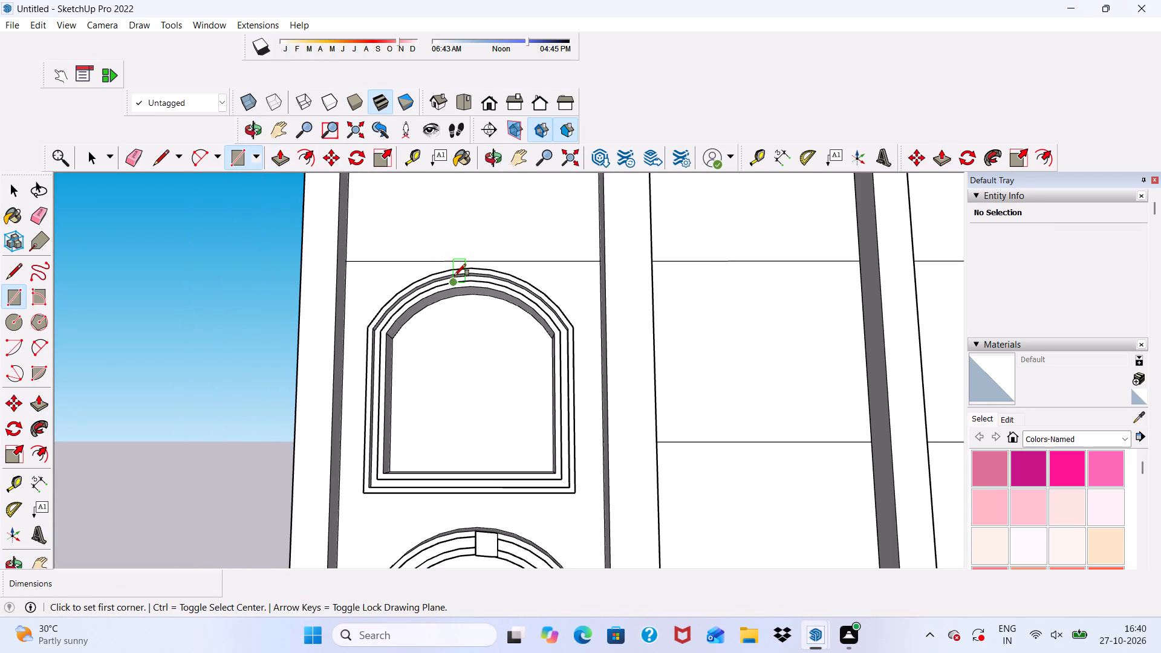
{"action": "scroll", "coordinate": [458, 271], "scroll_direction": "up", "scroll_amount": 5}
{"action": "left_click", "coordinate": [463, 266]}
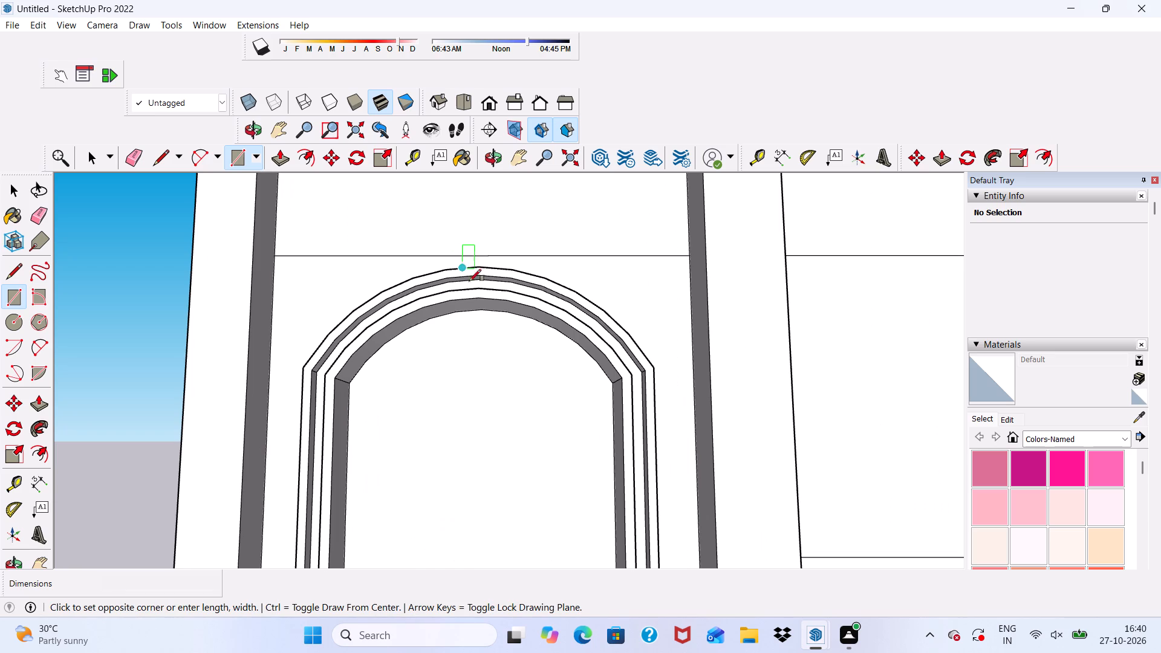
{"action": "scroll", "coordinate": [487, 307], "scroll_direction": "up", "scroll_amount": 7}
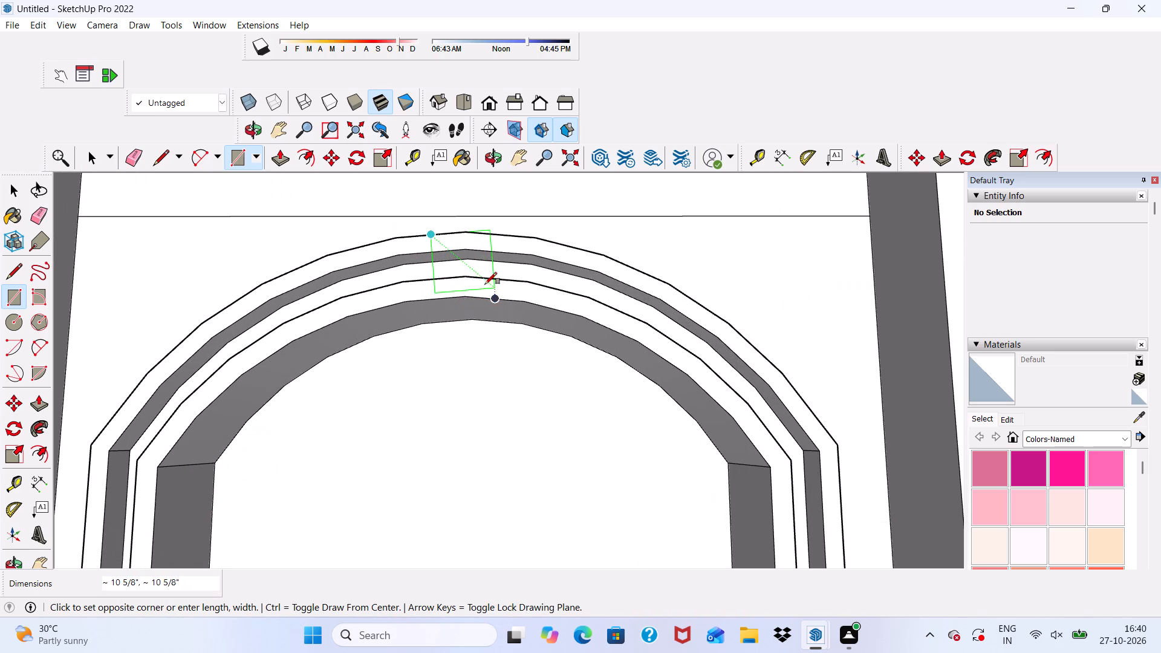
{"action": "left_click", "coordinate": [516, 291]}
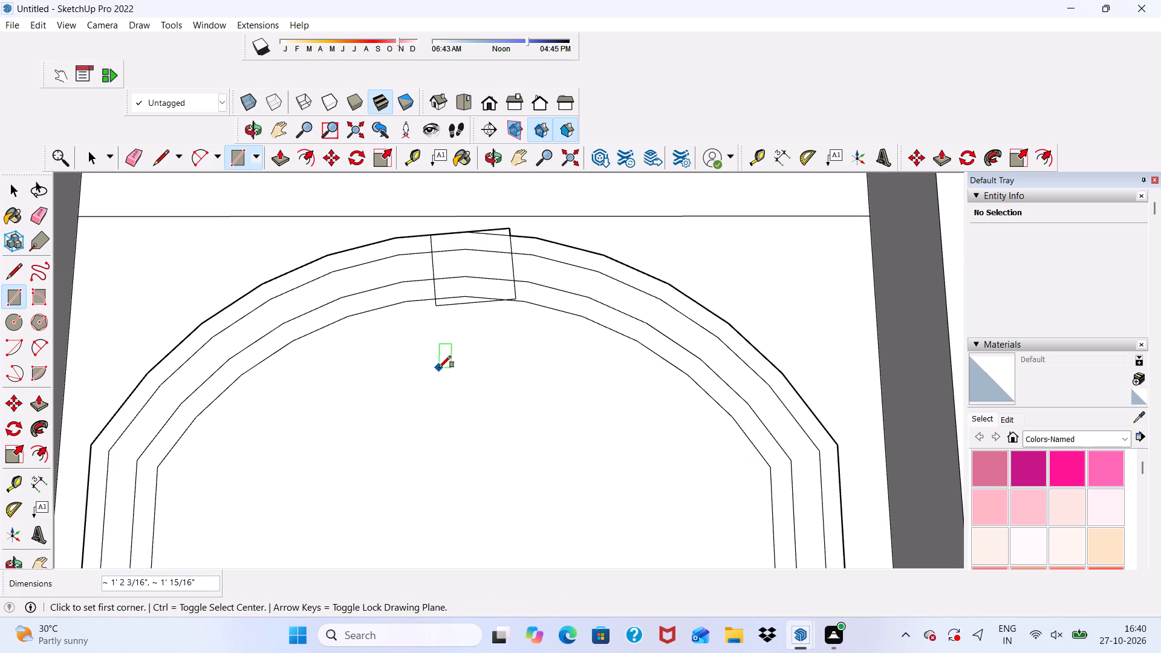
Delete the extra faces covering the upper window's opening and the recessed middle band of its frame.
{"action": "key", "text": "space"}
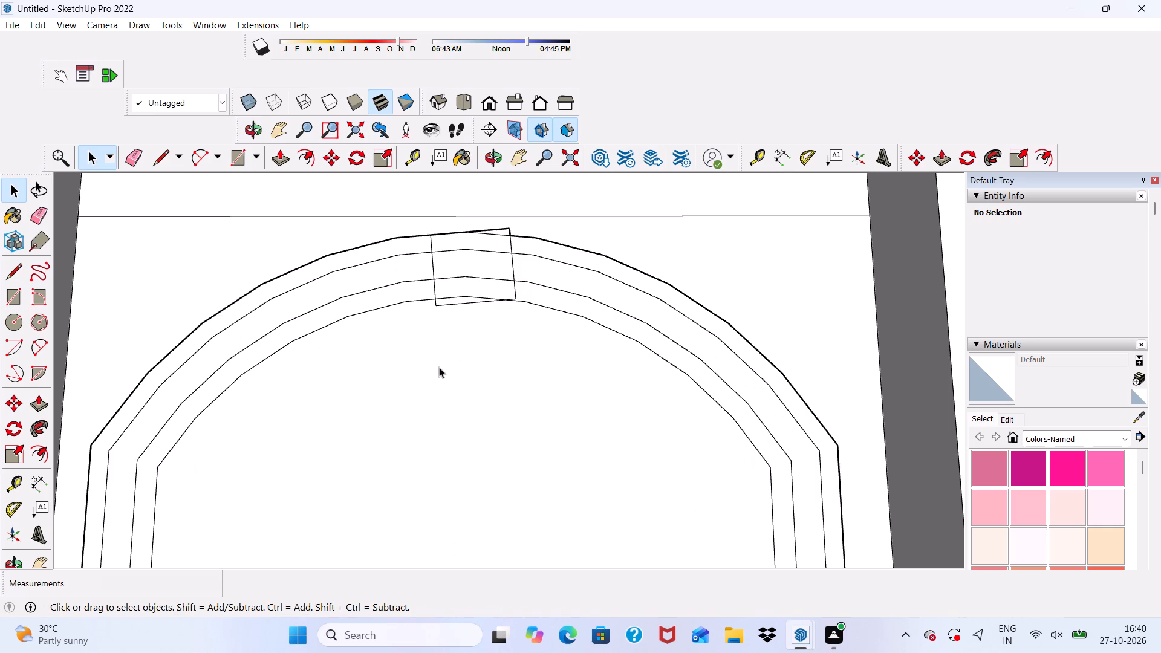
{"action": "left_click", "coordinate": [445, 358]}
{"action": "key", "text": "Delete"}
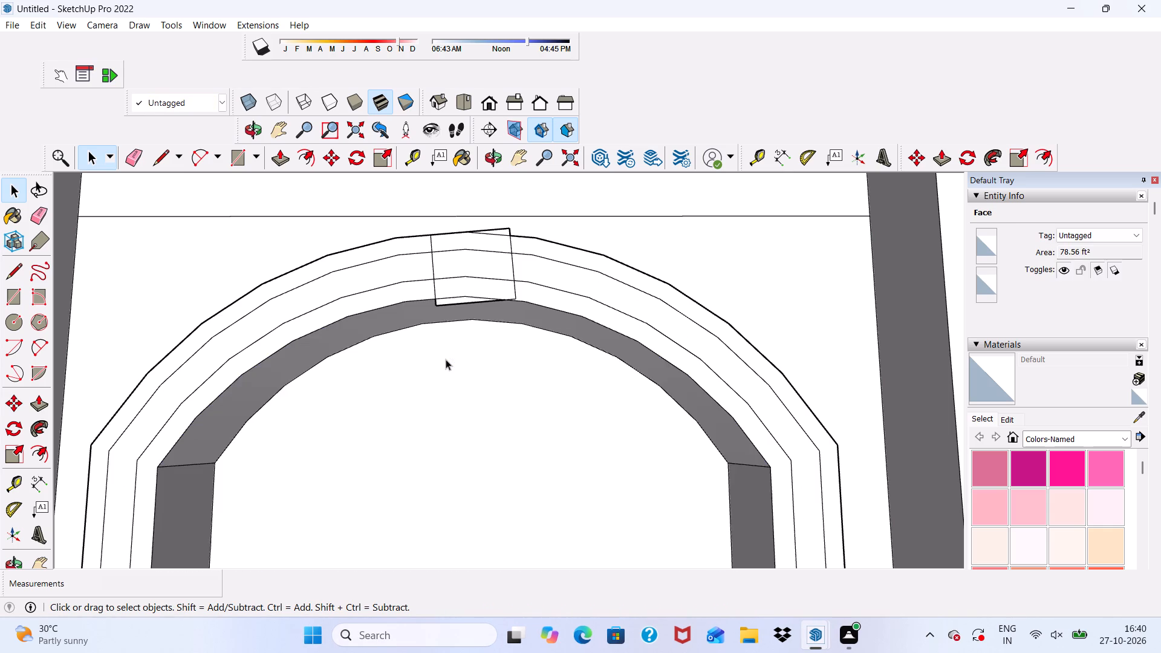
{"action": "scroll", "coordinate": [498, 281], "scroll_direction": "up", "scroll_amount": 3}
{"action": "left_click", "coordinate": [559, 273]}
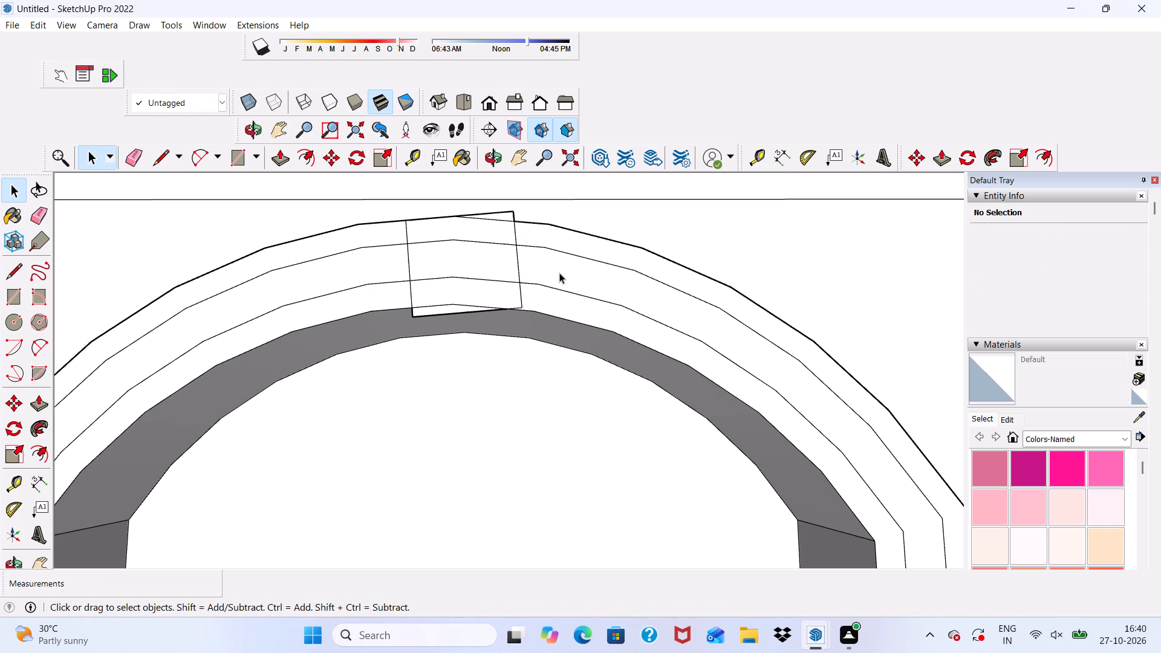
{"action": "key", "text": "Delete"}
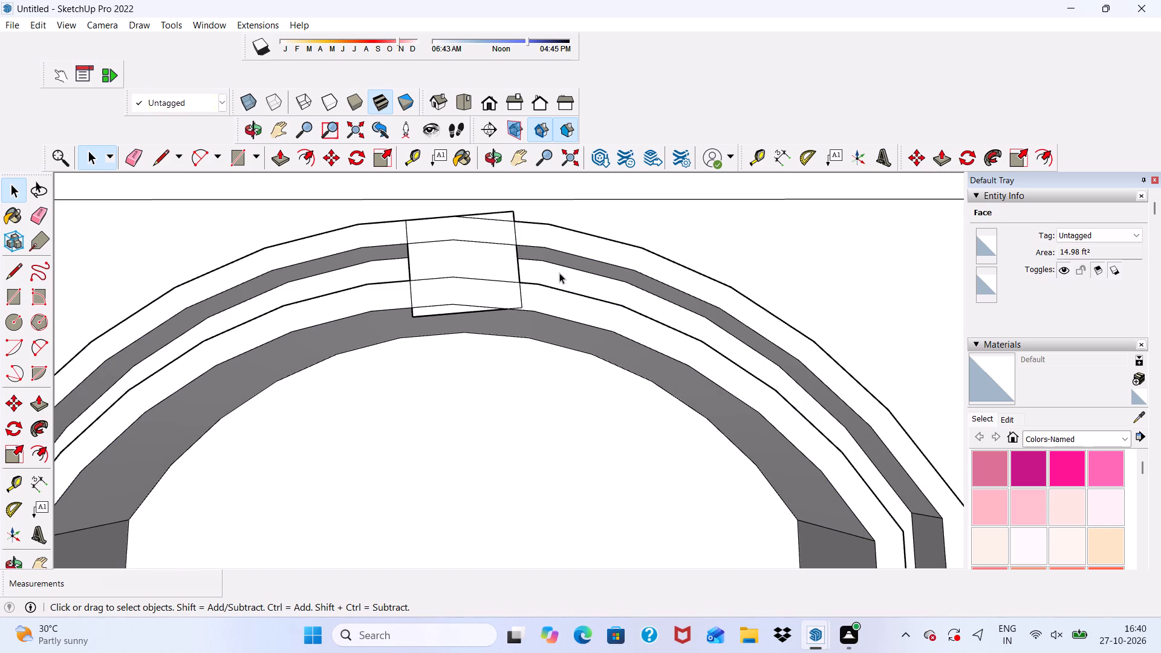
Push/Pull the keystone's upper, middle and lower sections outward 3" so they form one flush block.
{"action": "left_click", "coordinate": [279, 157]}
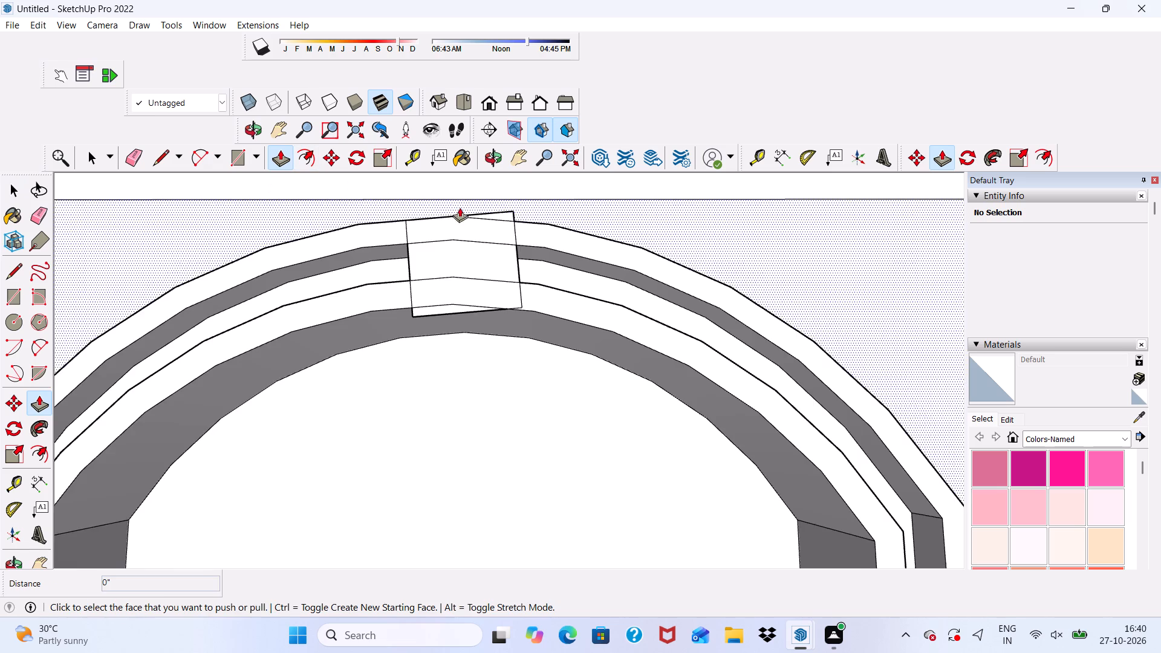
{"action": "scroll", "coordinate": [460, 207], "scroll_direction": "up", "scroll_amount": 4}
{"action": "left_click", "coordinate": [434, 251]}
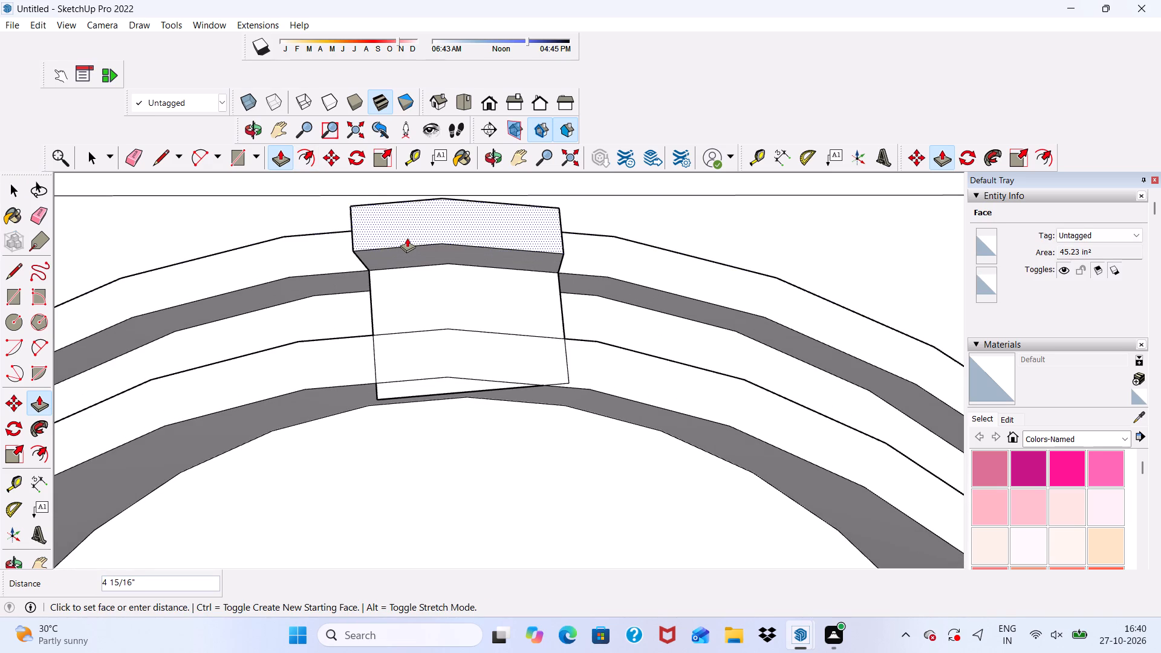
{"action": "key", "text": "3"}
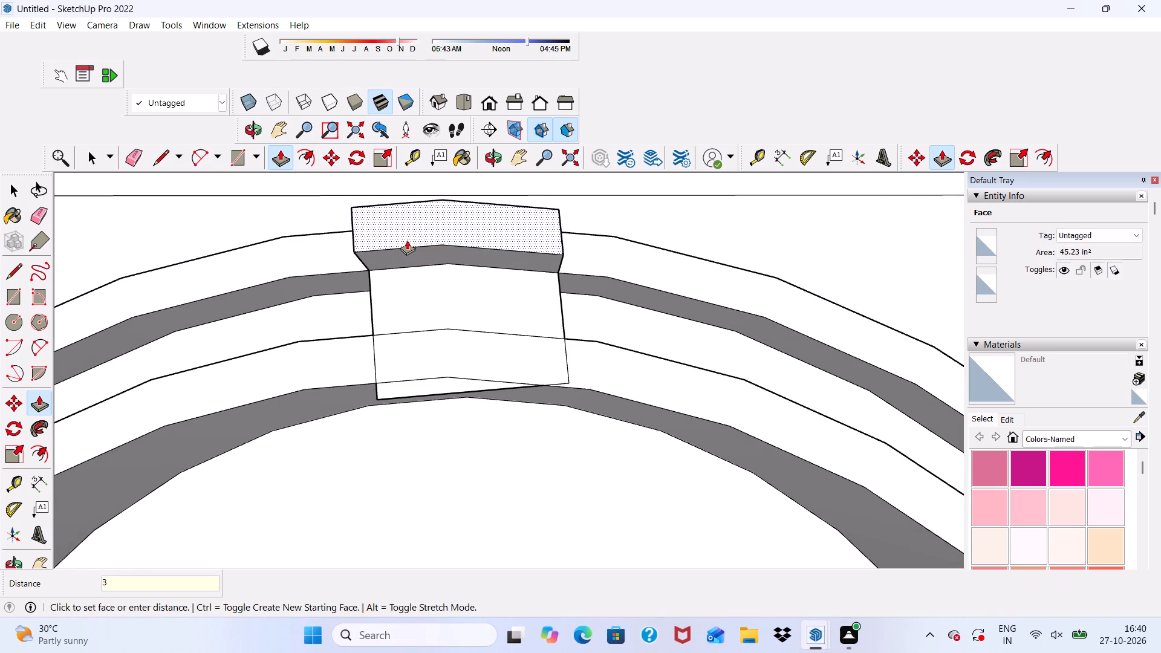
{"action": "key", "text": "shift+quotedbl"}
{"action": "key", "text": "Return"}
{"action": "scroll", "coordinate": [407, 240], "scroll_direction": "up", "scroll_amount": 2}
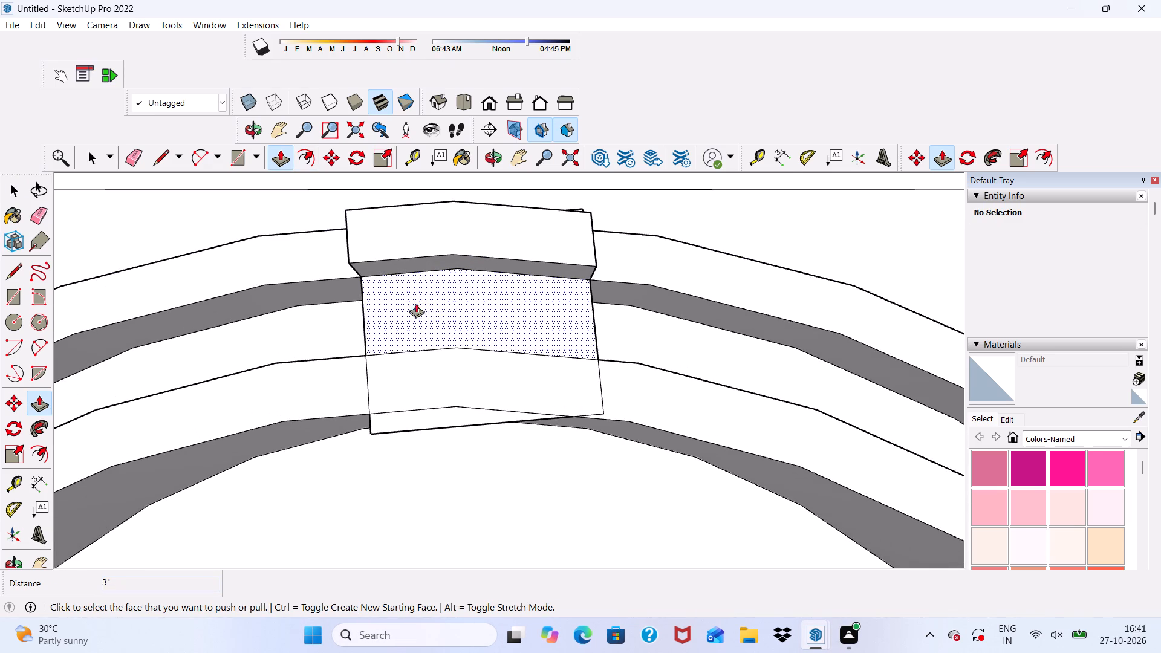
{"action": "scroll", "coordinate": [426, 287], "scroll_direction": "up", "scroll_amount": 1}
{"action": "left_click", "coordinate": [415, 291]}
{"action": "left_click", "coordinate": [386, 246]}
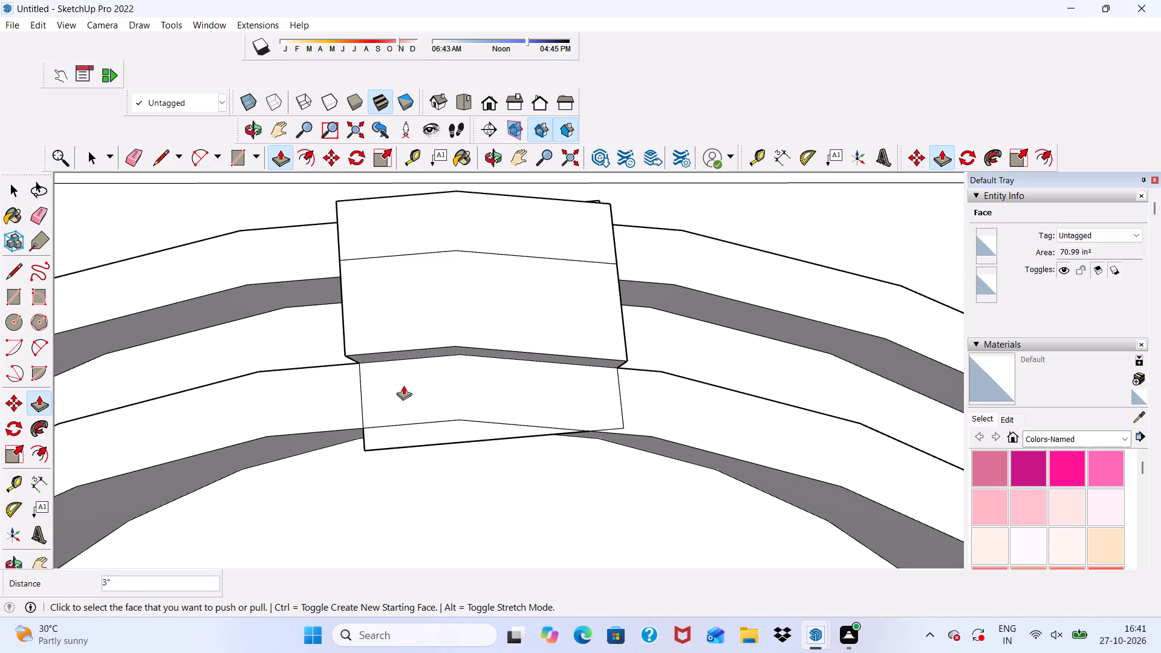
{"action": "left_click", "coordinate": [403, 385]}
{"action": "left_click", "coordinate": [489, 305]}
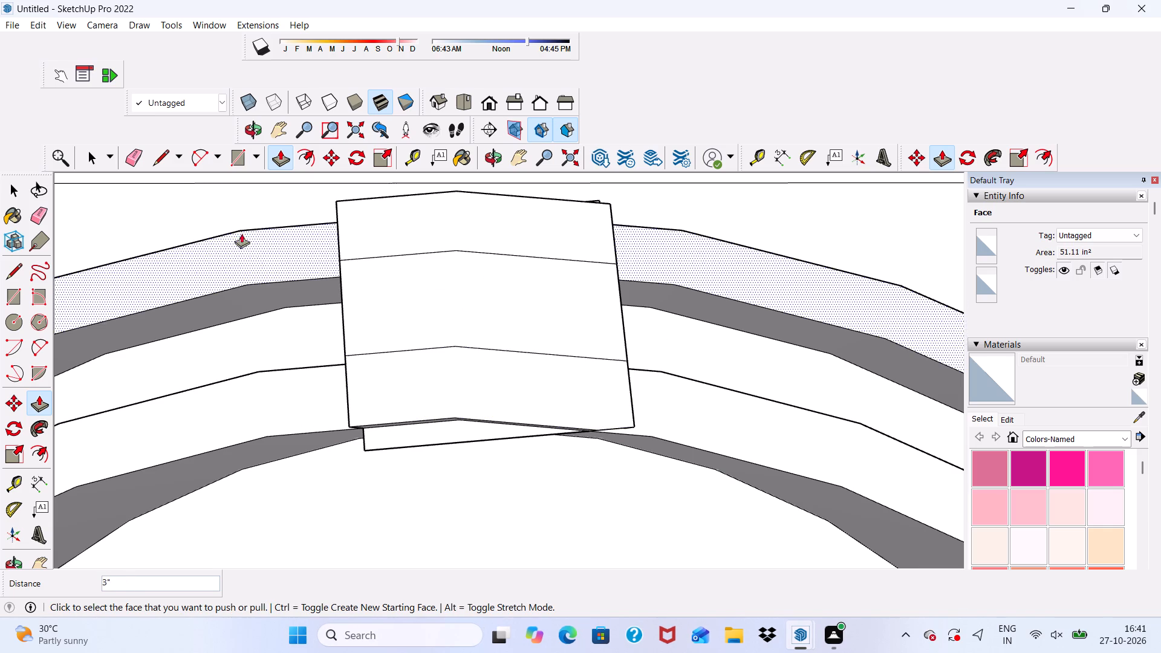
Erase the leftover rectangle edges that hang below the keystone into the window opening.
{"action": "left_click", "coordinate": [135, 163]}
{"action": "scroll", "coordinate": [365, 382], "scroll_direction": "up", "scroll_amount": 3}
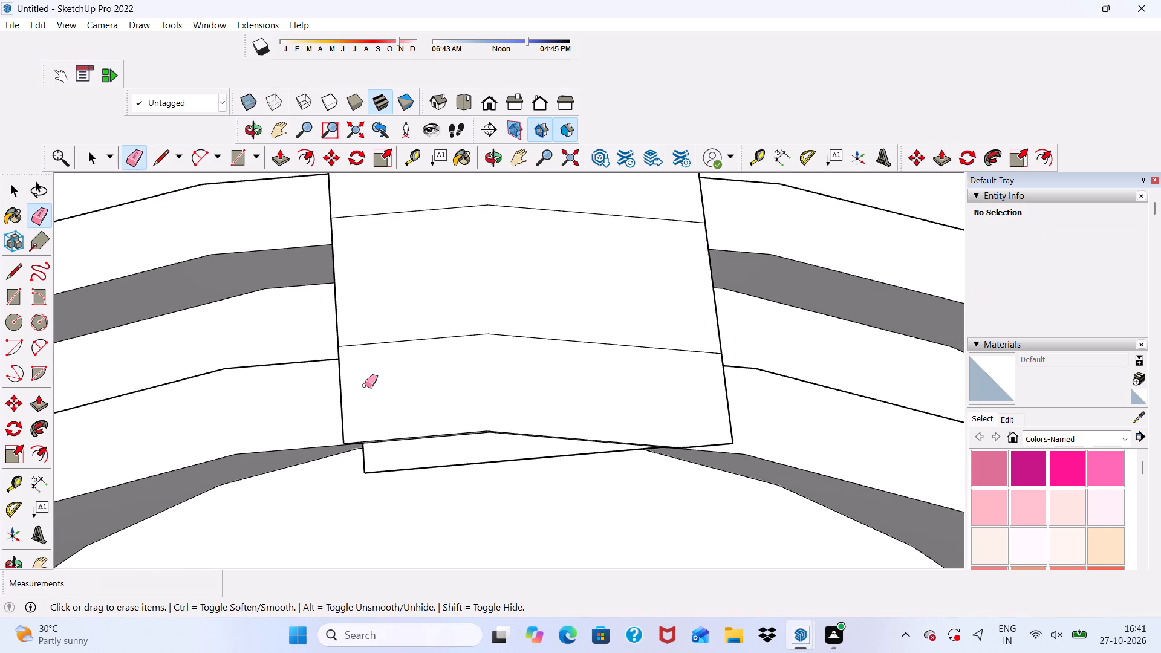
{"action": "scroll", "coordinate": [398, 450], "scroll_direction": "up", "scroll_amount": 2}
{"action": "left_click_drag", "start_coordinate": [346, 460], "coordinate": [360, 460]}
{"action": "left_click_drag", "start_coordinate": [369, 469], "coordinate": [374, 478]}
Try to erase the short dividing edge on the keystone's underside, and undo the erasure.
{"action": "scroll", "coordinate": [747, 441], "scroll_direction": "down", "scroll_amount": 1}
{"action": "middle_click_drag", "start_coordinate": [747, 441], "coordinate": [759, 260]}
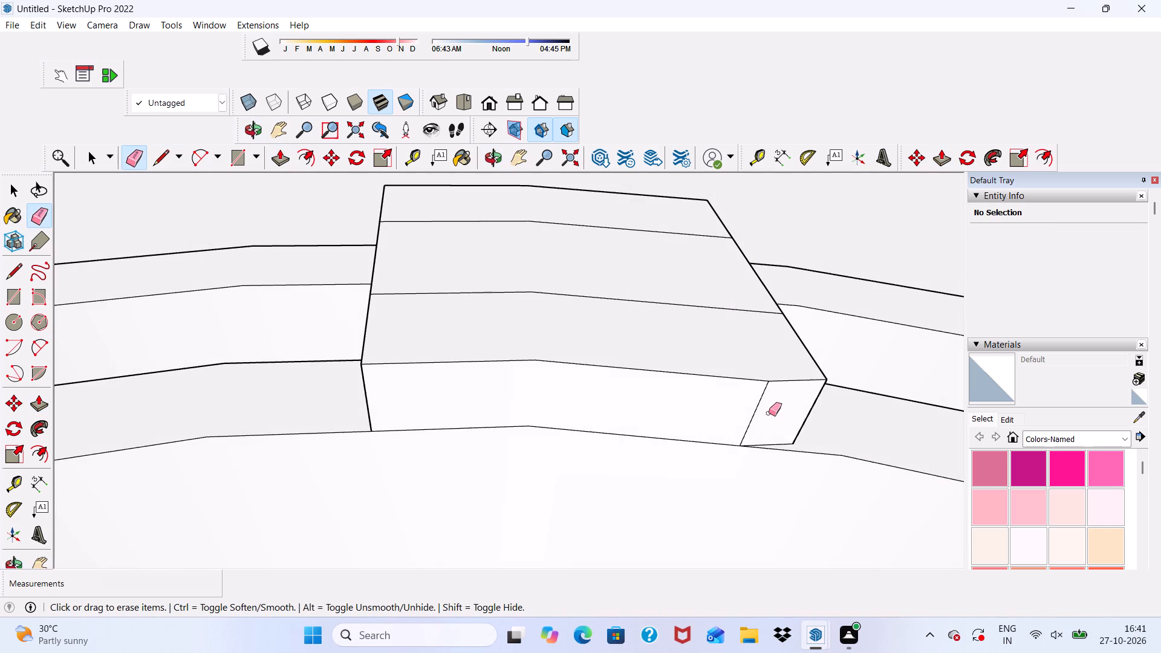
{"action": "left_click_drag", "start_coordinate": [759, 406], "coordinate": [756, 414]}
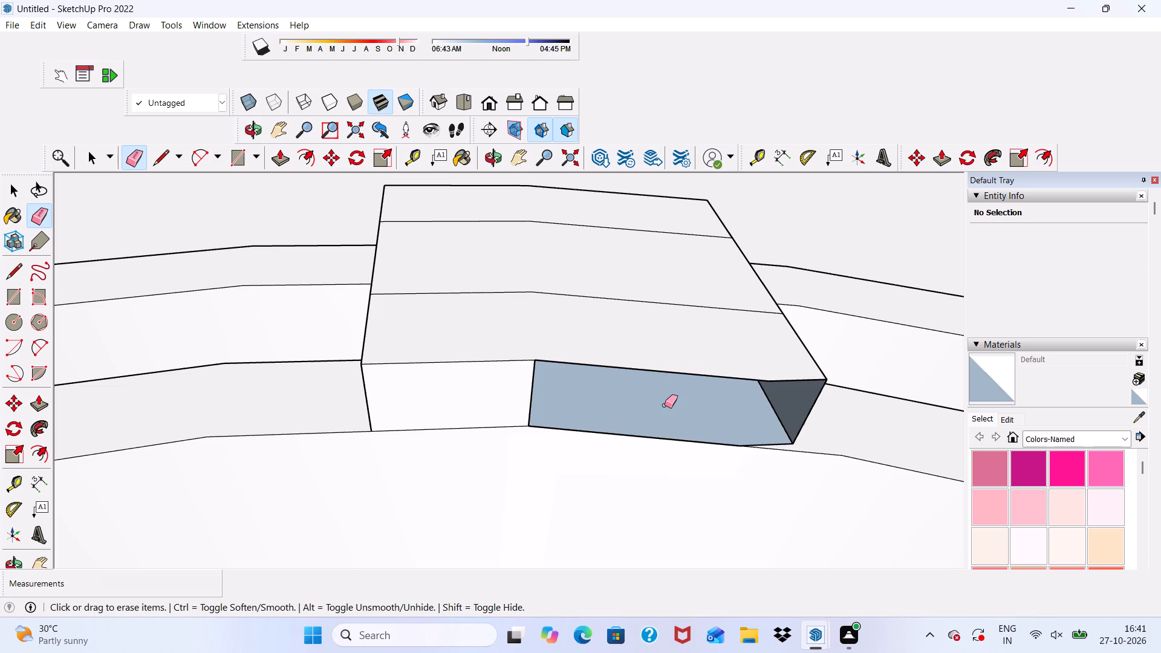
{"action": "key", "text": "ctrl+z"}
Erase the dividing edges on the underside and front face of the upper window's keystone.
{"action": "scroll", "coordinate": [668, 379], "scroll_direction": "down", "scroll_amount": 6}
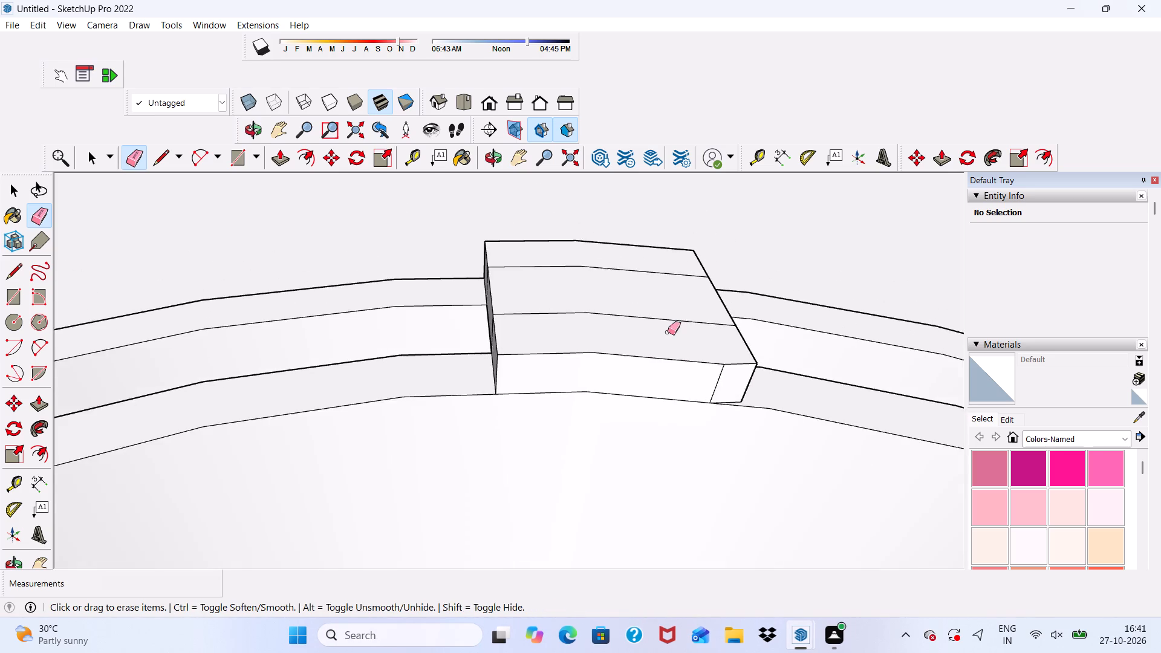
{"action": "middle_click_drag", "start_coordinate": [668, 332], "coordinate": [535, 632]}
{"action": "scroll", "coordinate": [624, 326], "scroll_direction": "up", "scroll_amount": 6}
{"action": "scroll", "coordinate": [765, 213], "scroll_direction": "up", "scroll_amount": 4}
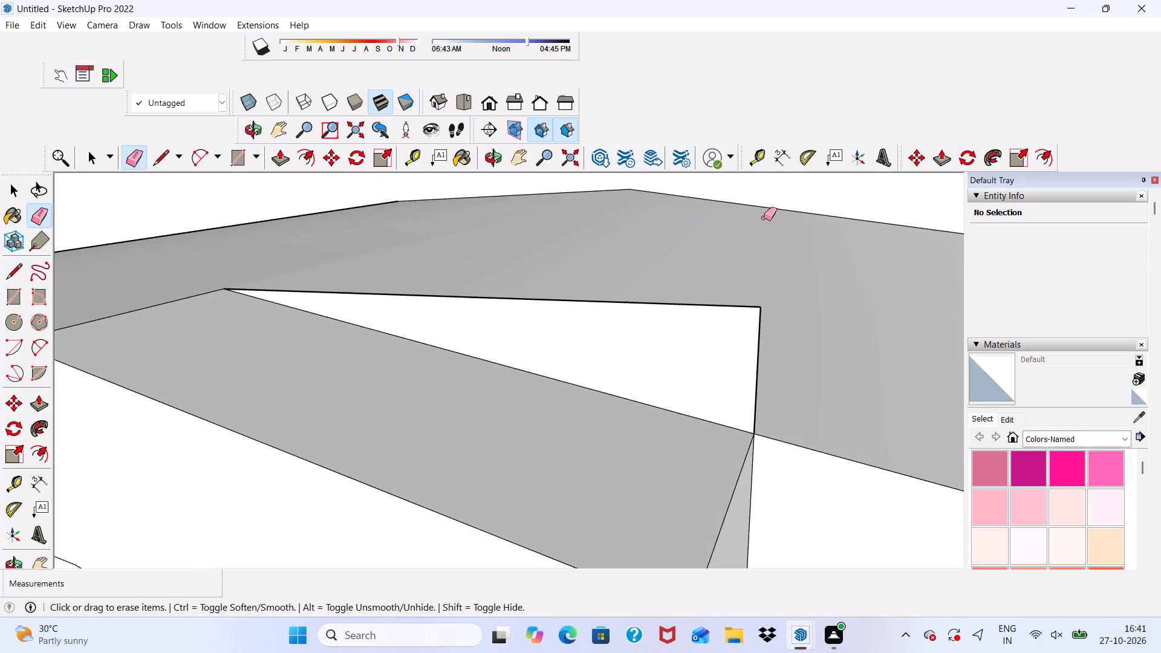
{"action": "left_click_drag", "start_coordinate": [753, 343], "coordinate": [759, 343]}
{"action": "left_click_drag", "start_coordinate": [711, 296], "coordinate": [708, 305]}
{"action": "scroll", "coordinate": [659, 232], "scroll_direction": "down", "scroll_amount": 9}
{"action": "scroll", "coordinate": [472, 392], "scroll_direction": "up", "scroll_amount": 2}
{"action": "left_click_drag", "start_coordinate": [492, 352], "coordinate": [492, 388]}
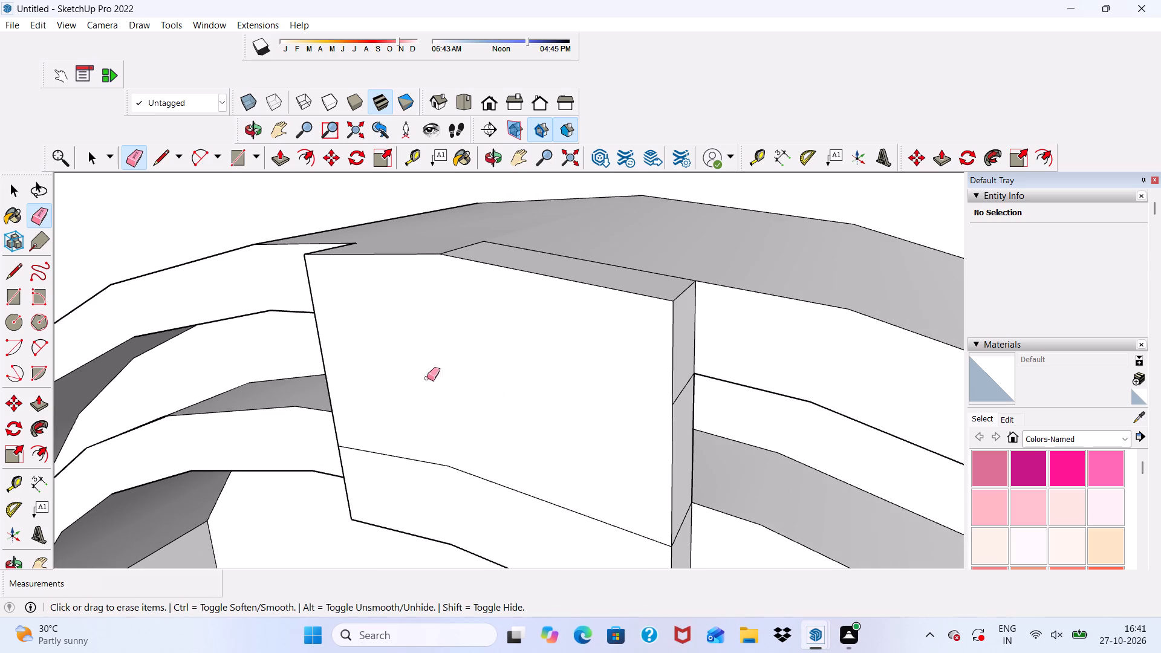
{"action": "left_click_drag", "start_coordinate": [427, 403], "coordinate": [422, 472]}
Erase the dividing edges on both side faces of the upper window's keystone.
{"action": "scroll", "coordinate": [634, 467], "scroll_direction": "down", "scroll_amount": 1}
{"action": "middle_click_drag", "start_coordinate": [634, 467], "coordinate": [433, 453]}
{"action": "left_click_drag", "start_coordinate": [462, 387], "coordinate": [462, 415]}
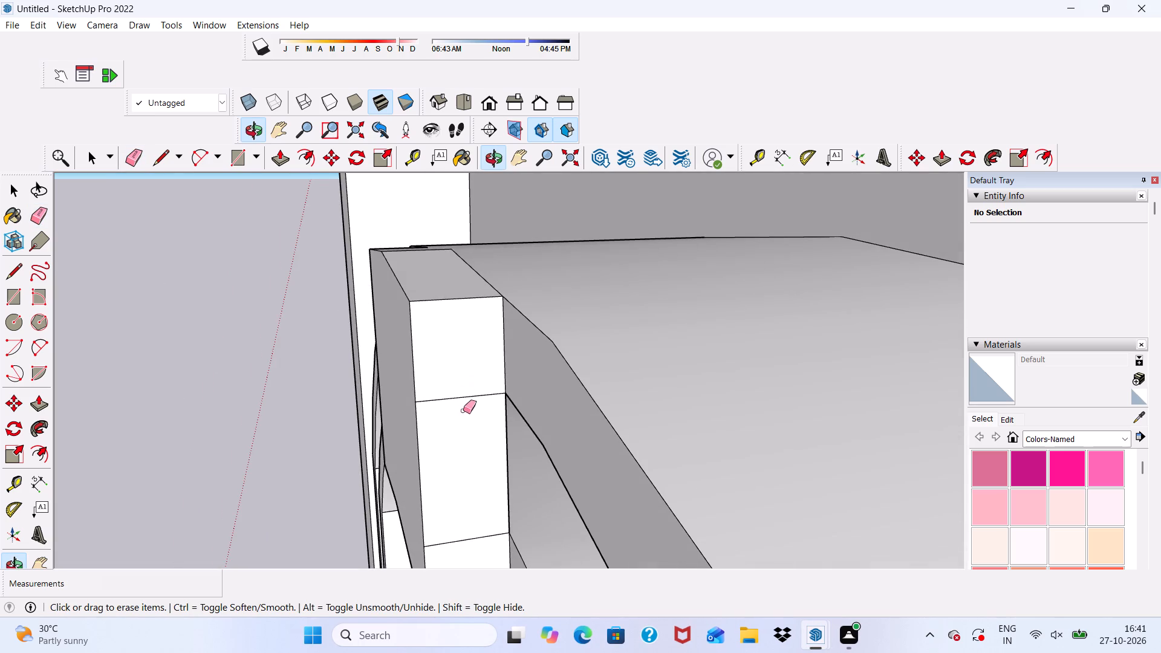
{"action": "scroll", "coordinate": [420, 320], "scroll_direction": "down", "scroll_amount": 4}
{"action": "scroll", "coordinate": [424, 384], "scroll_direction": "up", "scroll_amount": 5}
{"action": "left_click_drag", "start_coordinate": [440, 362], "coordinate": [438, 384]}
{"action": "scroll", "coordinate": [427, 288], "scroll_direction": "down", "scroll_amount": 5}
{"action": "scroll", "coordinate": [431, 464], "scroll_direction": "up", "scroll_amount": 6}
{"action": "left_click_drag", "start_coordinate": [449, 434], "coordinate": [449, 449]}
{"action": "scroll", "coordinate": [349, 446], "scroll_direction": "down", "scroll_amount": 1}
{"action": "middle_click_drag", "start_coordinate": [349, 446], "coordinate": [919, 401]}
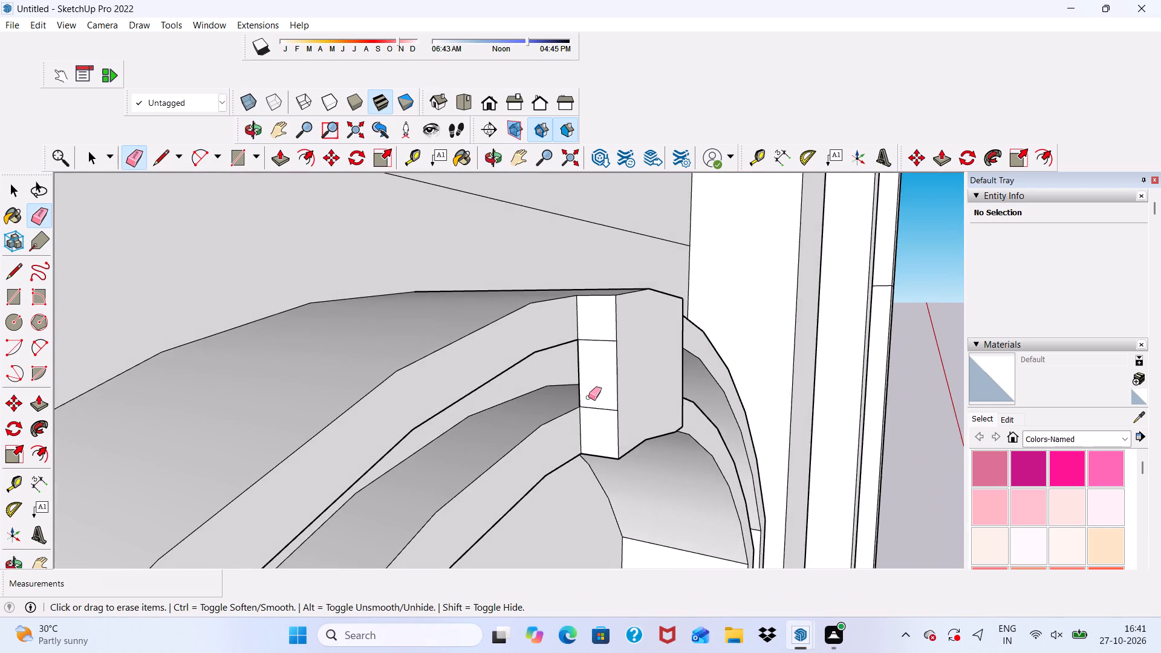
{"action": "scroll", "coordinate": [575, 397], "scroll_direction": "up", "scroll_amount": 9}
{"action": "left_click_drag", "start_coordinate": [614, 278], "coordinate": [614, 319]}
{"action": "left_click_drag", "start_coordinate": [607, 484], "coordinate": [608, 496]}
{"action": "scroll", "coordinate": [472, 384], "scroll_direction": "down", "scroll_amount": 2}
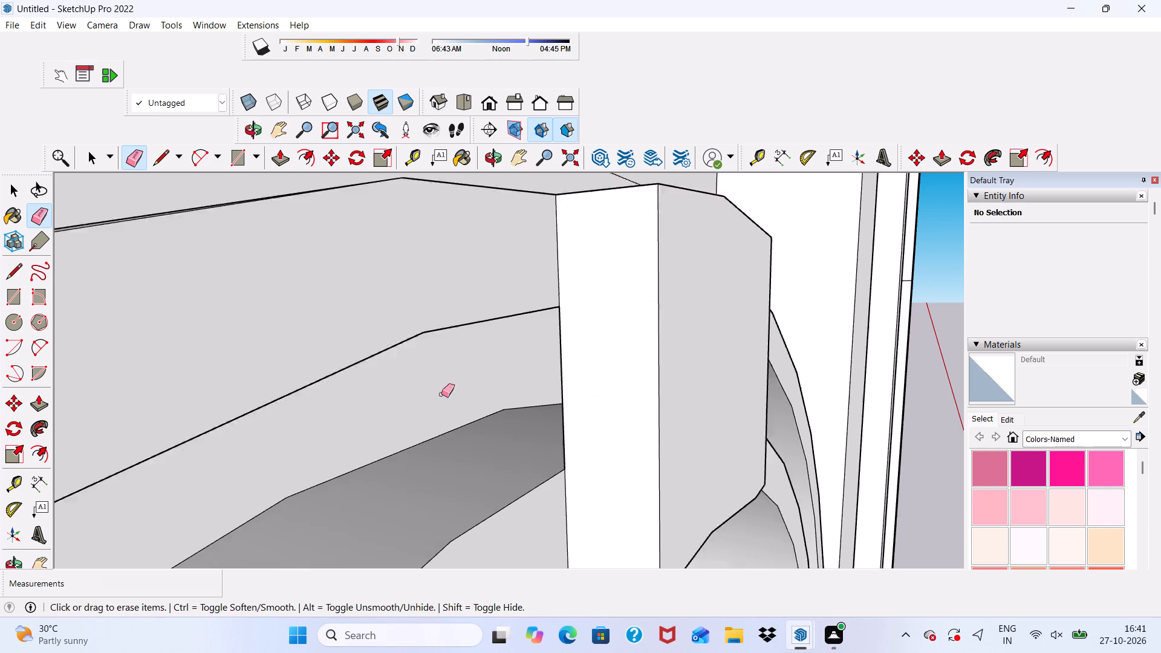
Examine the left bay's two arched windows close up and against the whole facade.
{"action": "scroll", "coordinate": [441, 394], "scroll_direction": "down", "scroll_amount": 12}
{"action": "middle_click_drag", "start_coordinate": [582, 448], "coordinate": [370, 376]}
{"action": "scroll", "coordinate": [385, 363], "scroll_direction": "up", "scroll_amount": 2}
{"action": "scroll", "coordinate": [418, 316], "scroll_direction": "down", "scroll_amount": 12}
{"action": "middle_click_drag", "start_coordinate": [551, 377], "coordinate": [553, 354]}
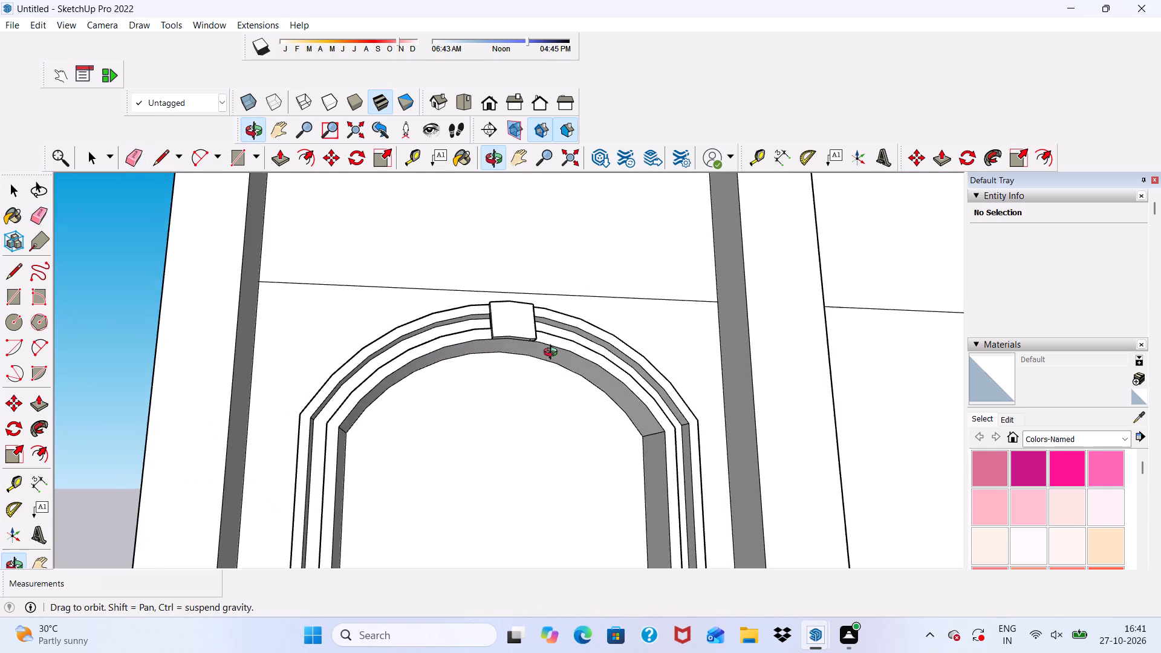
{"action": "middle_click_drag", "start_coordinate": [553, 354], "coordinate": [547, 515]}
{"action": "scroll", "coordinate": [470, 291], "scroll_direction": "down", "scroll_amount": 10}
{"action": "middle_click_drag", "start_coordinate": [501, 444], "coordinate": [506, 343]}
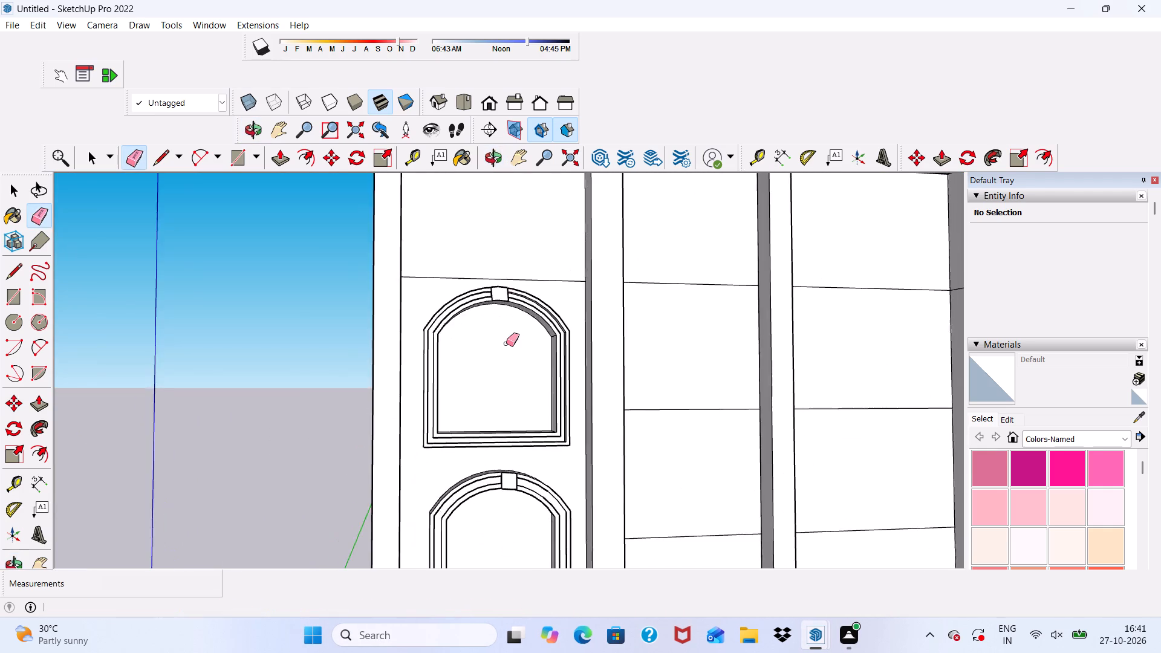
{"action": "scroll", "coordinate": [506, 343], "scroll_direction": "up", "scroll_amount": 1}
{"action": "scroll", "coordinate": [506, 343], "scroll_direction": "down", "scroll_amount": 9}
{"action": "scroll", "coordinate": [565, 382], "scroll_direction": "up", "scroll_amount": 4}
{"action": "scroll", "coordinate": [567, 377], "scroll_direction": "right", "scroll_amount": 1}
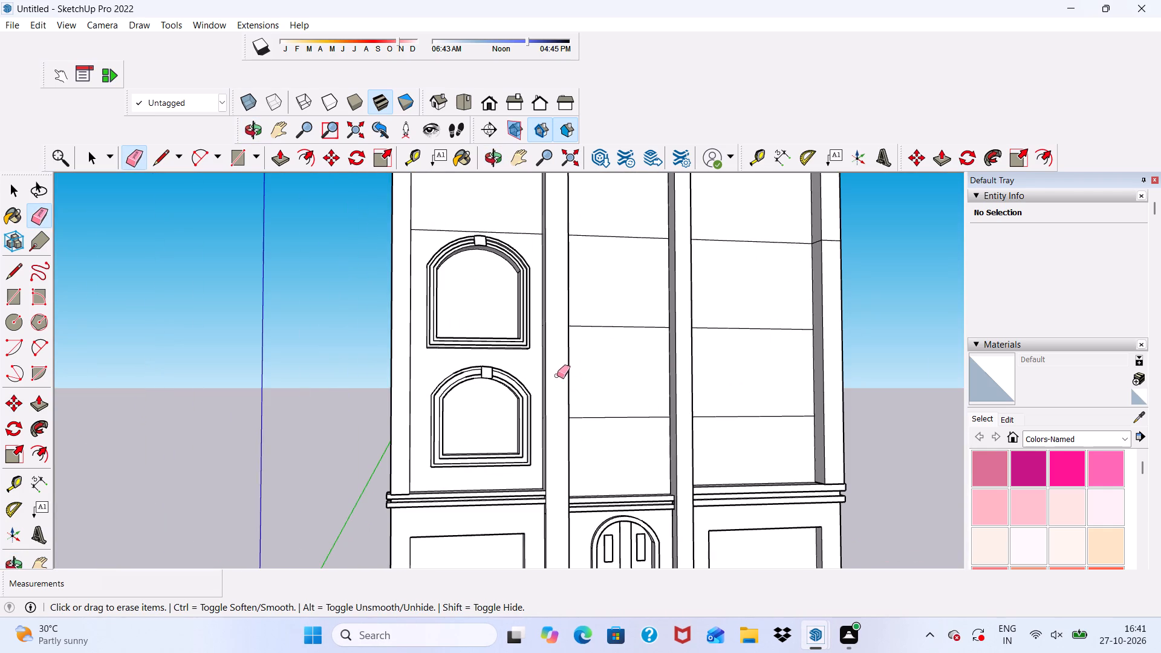
{"action": "scroll", "coordinate": [557, 375], "scroll_direction": "right", "scroll_amount": 1}
{"action": "key", "text": "space"}
{"action": "scroll", "coordinate": [454, 342], "scroll_direction": "up", "scroll_amount": 4}
{"action": "middle_click_drag", "start_coordinate": [499, 262], "coordinate": [464, 340]}
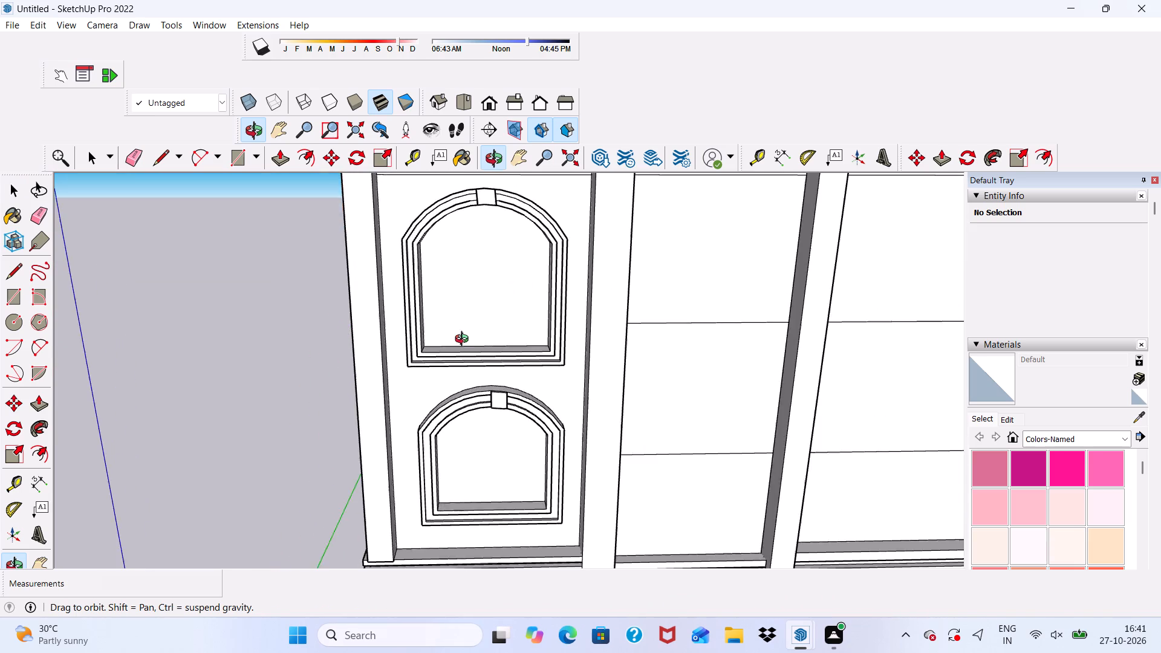
{"action": "middle_click_drag", "start_coordinate": [464, 340], "coordinate": [508, 285]}
{"action": "scroll", "coordinate": [493, 421], "scroll_direction": "up", "scroll_amount": 4}
{"action": "scroll", "coordinate": [478, 266], "scroll_direction": "down", "scroll_amount": 9}
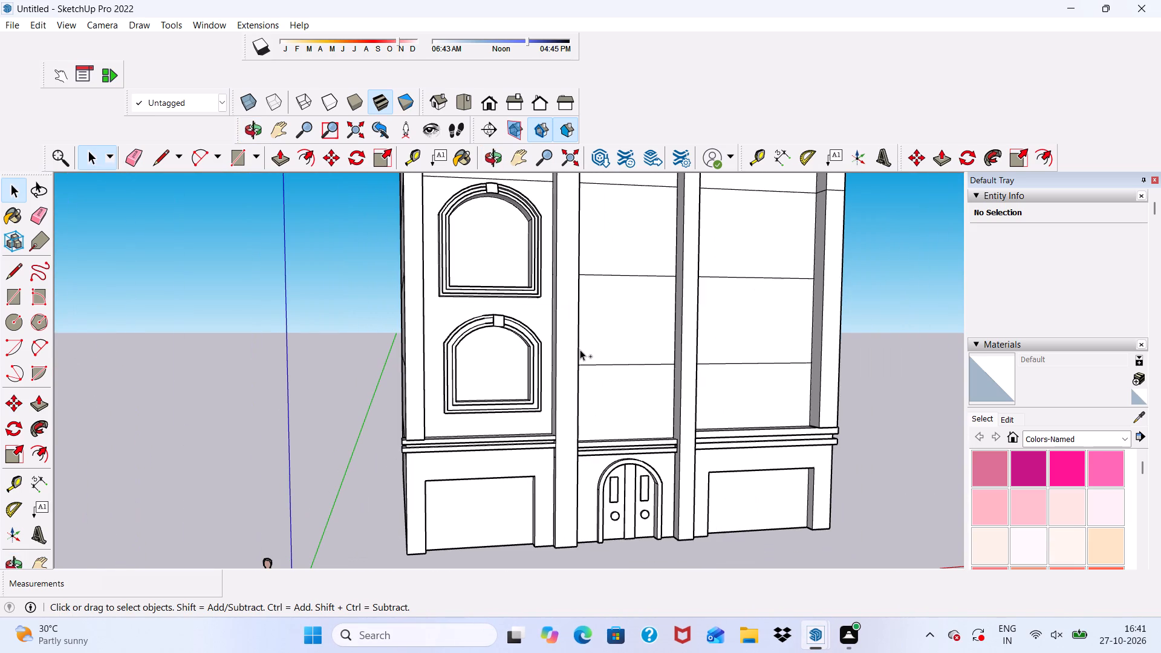
Undo the edge erasures and all keystone work on the left bay's upper arched window.
{"action": "key", "text": "ctrl+z"}
{"action": "key", "text": "ctrl+z"}
{"action": "scroll", "coordinate": [580, 349], "scroll_direction": "down", "scroll_amount": 2, "text": "ctrl"}
{"action": "key", "text": "ctrl+z"}
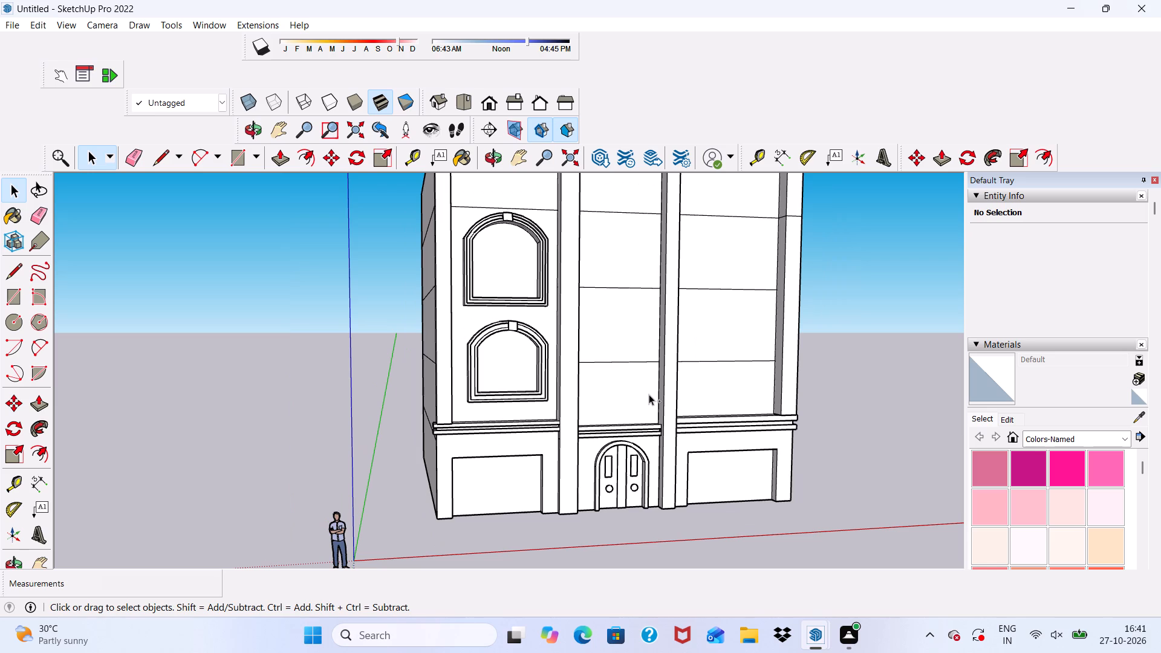
{"action": "key", "text": "ctrl+z"}
{"action": "key", "text": "ctrl+z"}
{"action": "key", "text": "ctrl+z"}
{"action": "key", "text": "ctrl+z"}
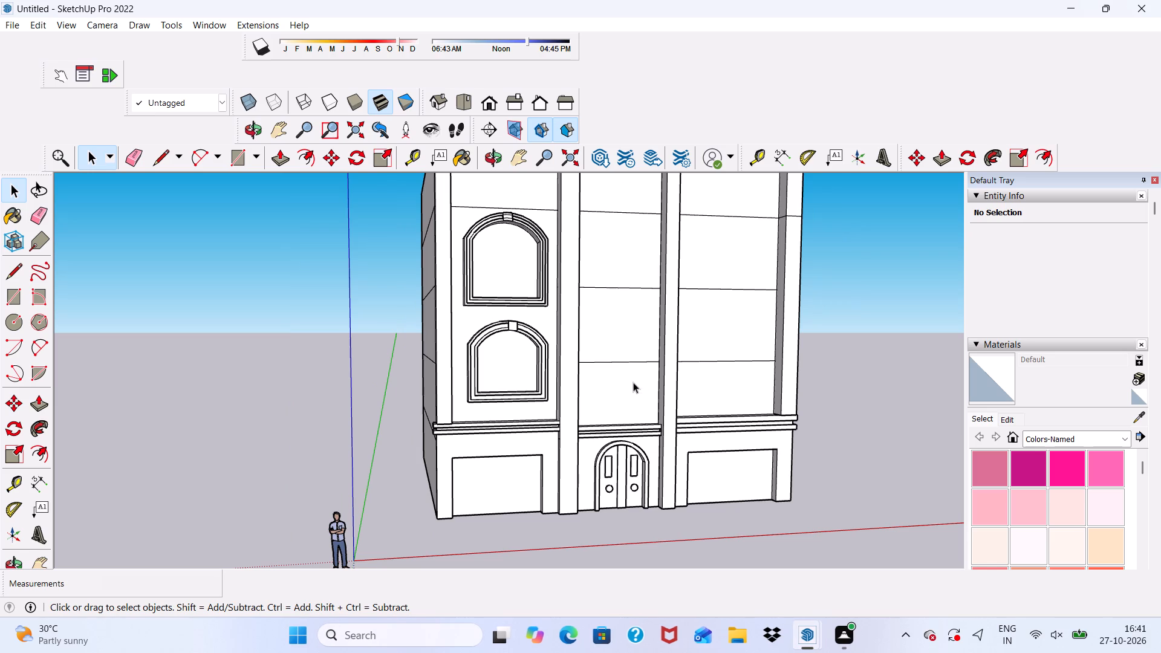
{"action": "key", "text": "ctrl+z"}
{"action": "key", "text": "ctrl+z"}
{"action": "key", "text": "ctrl+z"}
{"action": "scroll", "coordinate": [694, 369], "scroll_direction": "down", "scroll_amount": 3}
{"action": "key", "text": "ctrl+z"}
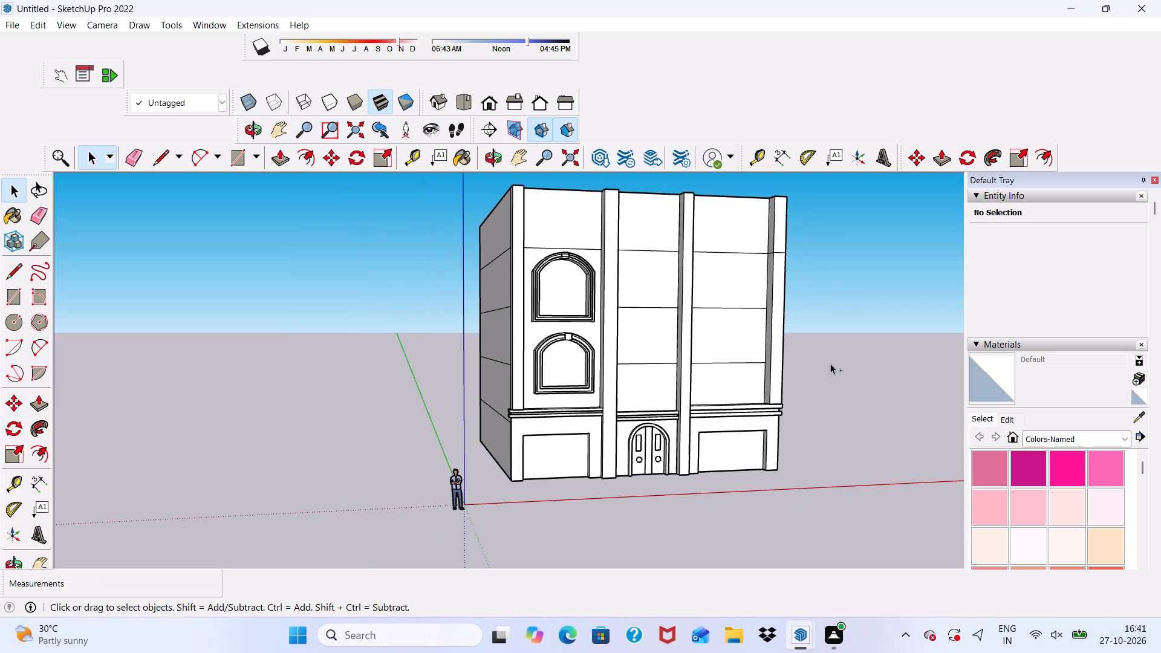
{"action": "key", "text": "ctrl+z"}
{"action": "key", "text": "ctrl+z"}
{"action": "key", "text": "ctrl+z"}
{"action": "key", "text": "ctrl+z"}
{"action": "key", "text": "ctrl+z"}
{"action": "key", "text": "ctrl+z"}
{"action": "key", "text": "ctrl+z"}
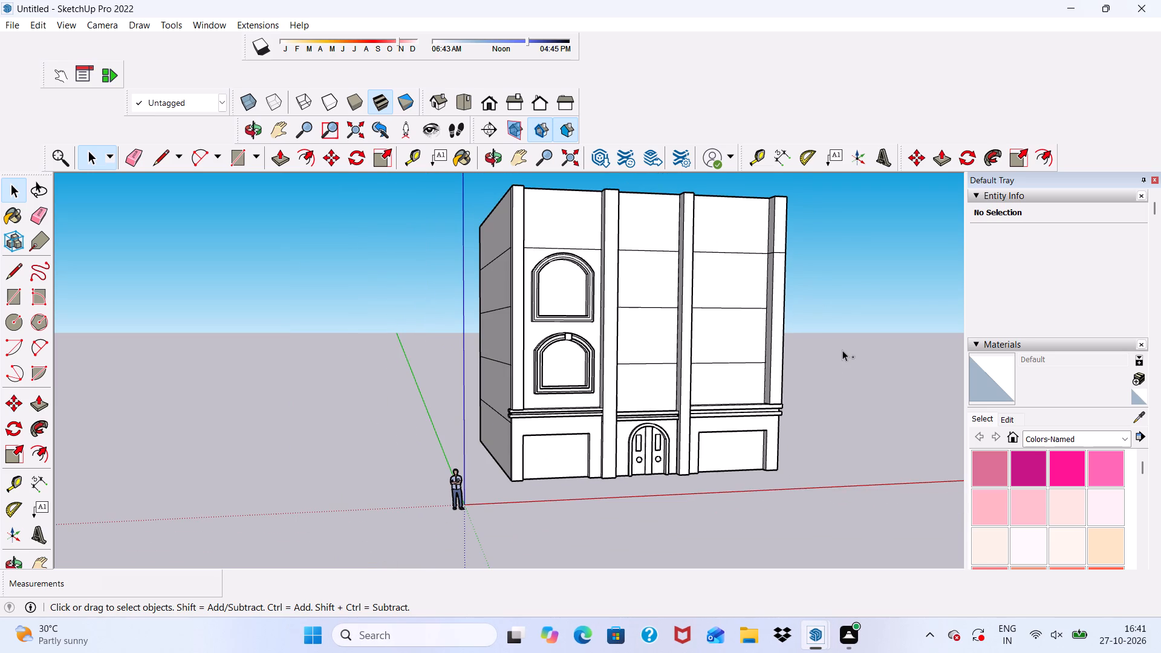
Undo the upper window's stepped frame, arched outline and base rectangle until that wall area is blank.
{"action": "key", "text": "ctrl+z"}
{"action": "key", "text": "ctrl+z"}
{"action": "key", "text": "ctrl+z"}
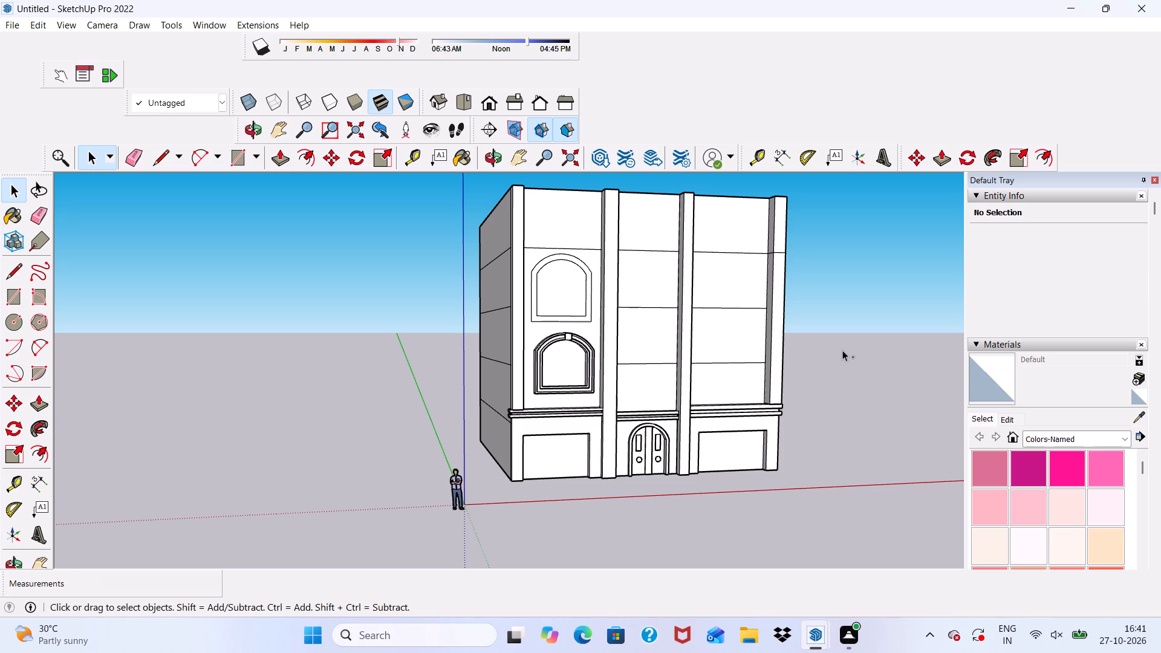
{"action": "key", "text": "ctrl+z"}
{"action": "key", "text": "ctrl+z"}
{"action": "key", "text": "ctrl+z"}
{"action": "key", "text": "ctrl+z"}
{"action": "key", "text": "ctrl+z"}
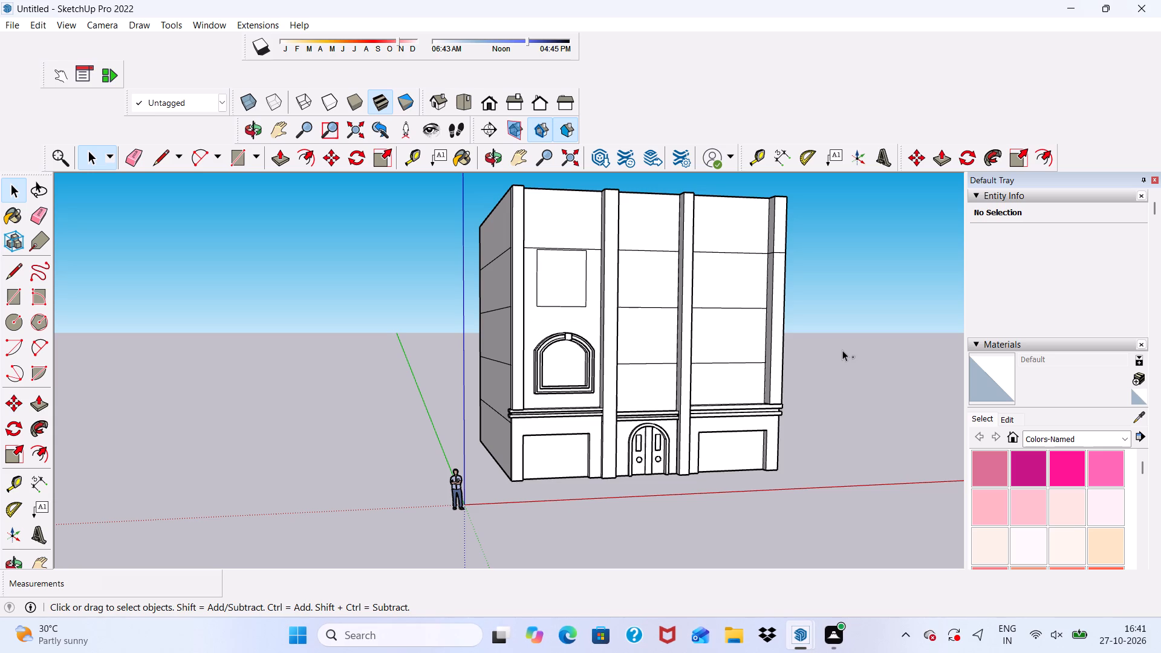
{"action": "key", "text": "ctrl+z"}
{"action": "key", "text": "ctrl+z"}
{"action": "key", "text": "ctrl+z"}
{"action": "key", "text": "ctrl+z"}
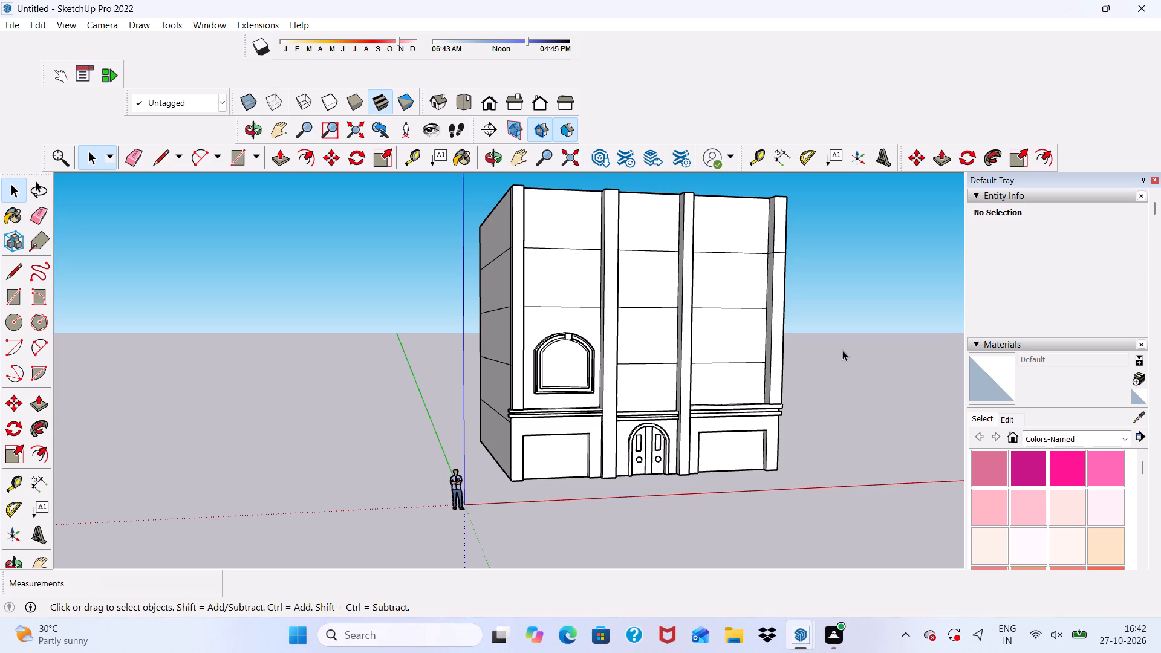
Undo the keystone work on the left bay's lower arched window.
{"action": "key", "text": "ctrl+z"}
{"action": "key", "text": "ctrl+z"}
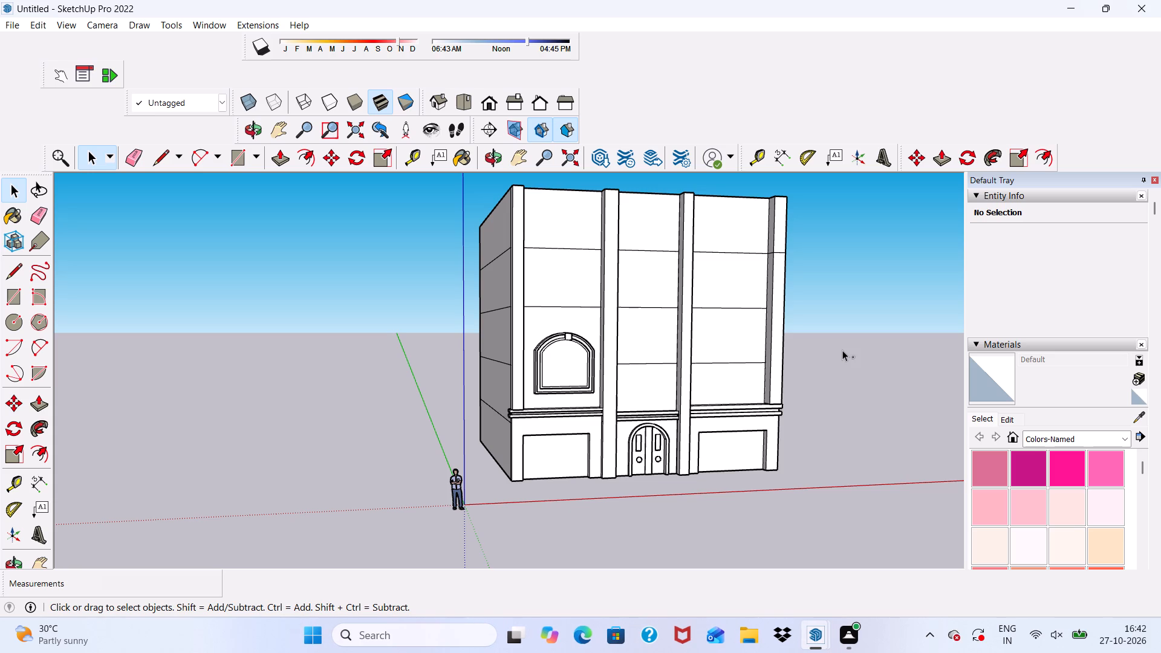
{"action": "key", "text": "ctrl+z"}
{"action": "key", "text": "ctrl+z"}
{"action": "key", "text": "ctrl+z"}
{"action": "scroll", "coordinate": [850, 353], "scroll_direction": "down", "scroll_amount": 2, "text": "ctrl"}
{"action": "middle_click_drag", "start_coordinate": [851, 353], "coordinate": [720, 391], "text": "ctrl"}
{"action": "key", "text": "ctrl+z"}
{"action": "key", "text": "ctrl+z"}
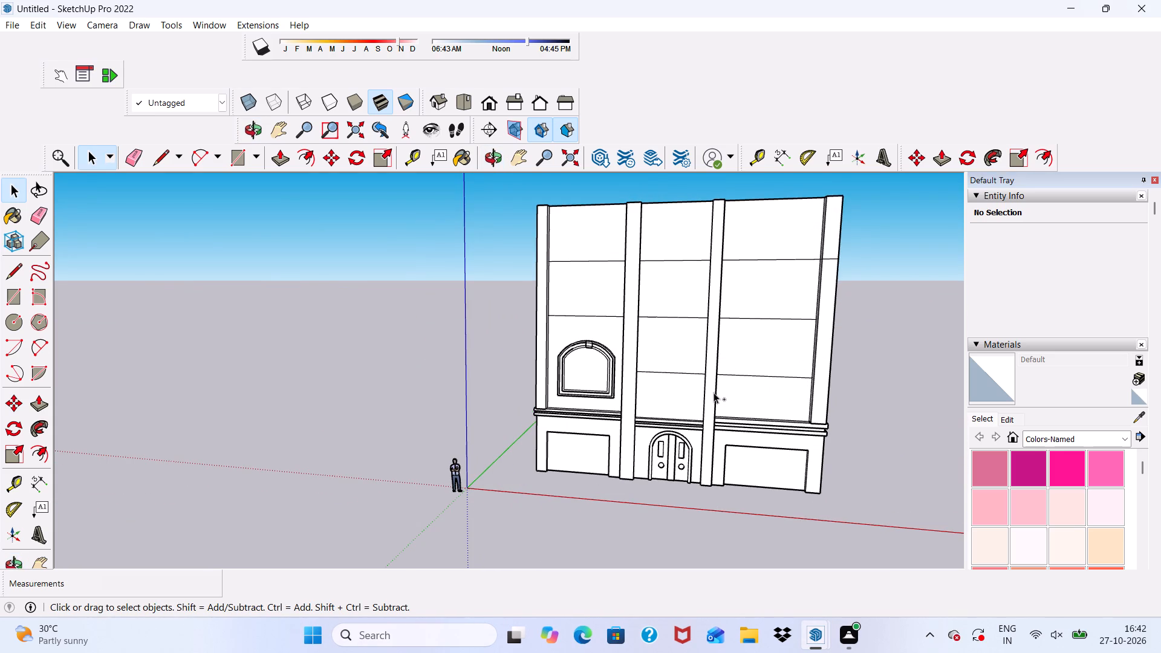
{"action": "key", "text": "ctrl+z"}
{"action": "scroll", "coordinate": [716, 385], "scroll_direction": "up", "scroll_amount": 4, "text": "ctrl"}
{"action": "key", "text": "ctrl+z"}
{"action": "key", "text": "ctrl+z"}
{"action": "key", "text": "ctrl+z"}
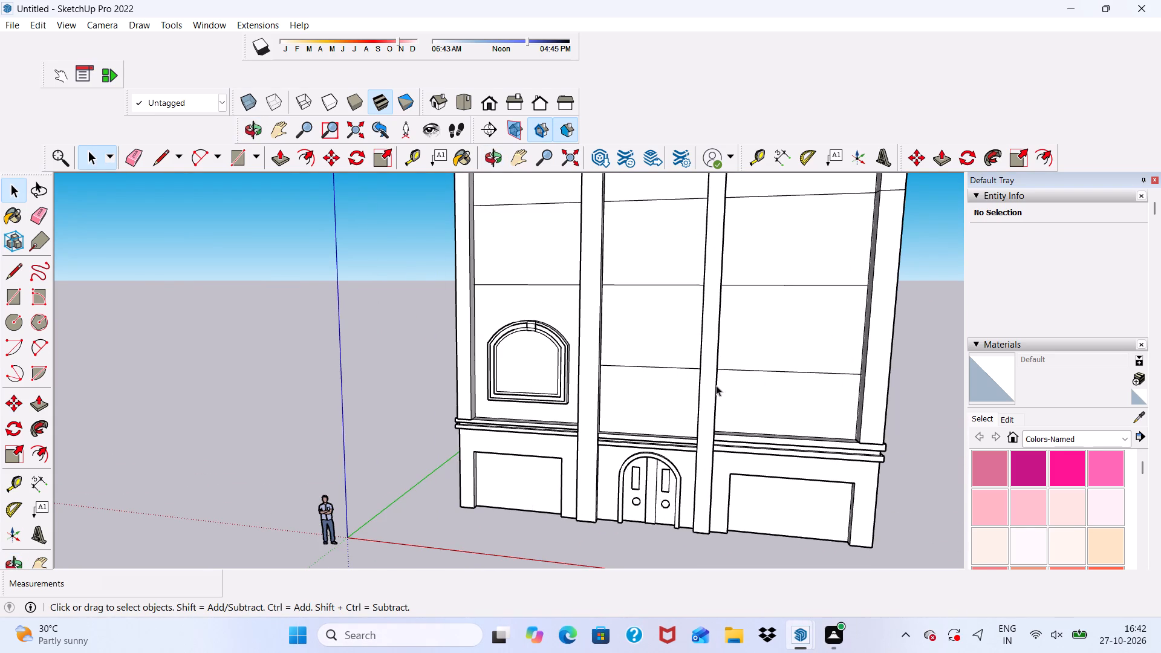
{"action": "key", "text": "ctrl+z"}
{"action": "key", "text": "ctrl+z"}
{"action": "key", "text": "ctrl+z"}
{"action": "key", "text": "ctrl+z"}
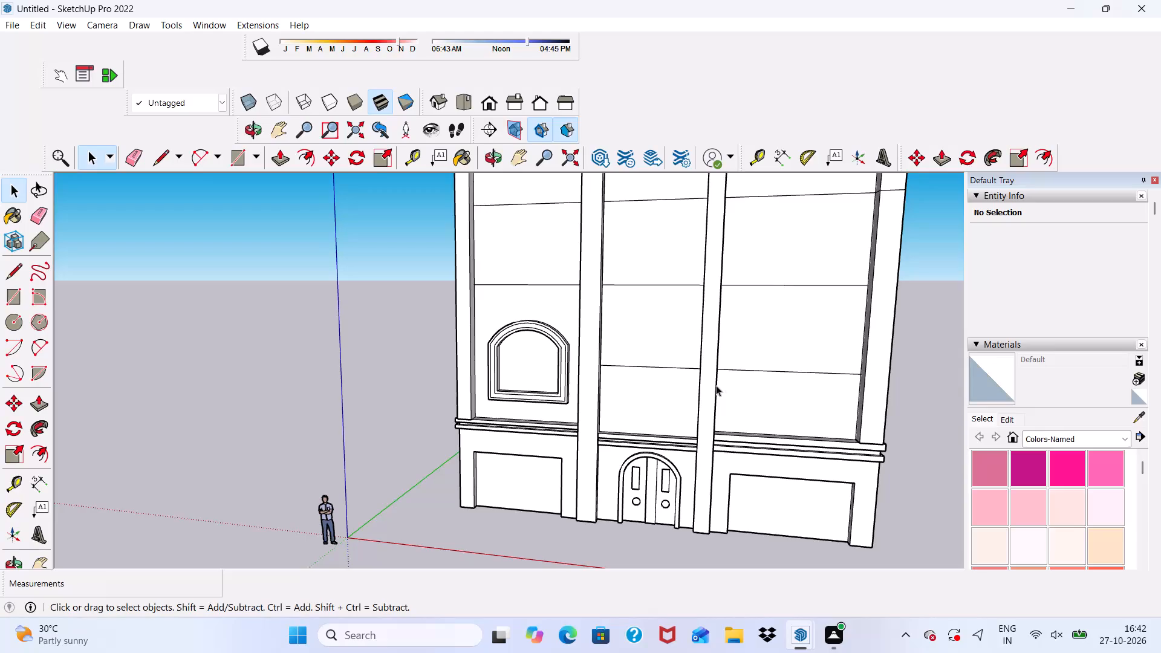
Undo the lower window's stepped trim and offset outlines back to the plain arched outline.
{"action": "key", "text": "ctrl+z"}
{"action": "key", "text": "ctrl+z"}
{"action": "key", "text": "ctrl+z"}
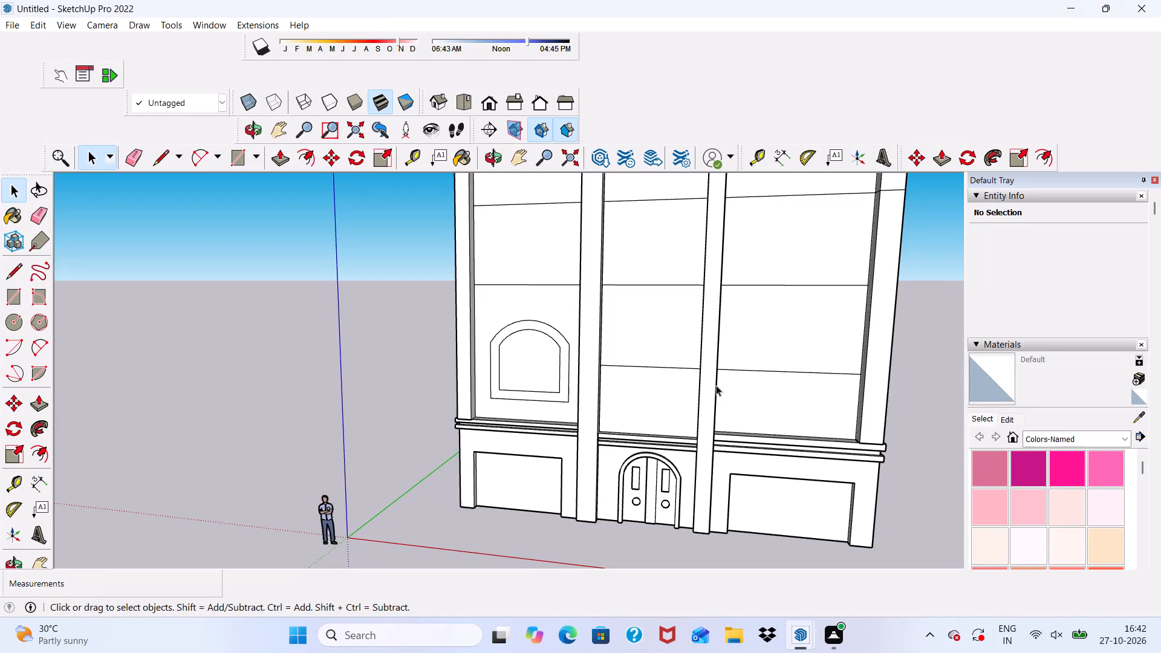
{"action": "scroll", "coordinate": [464, 407], "scroll_direction": "up", "scroll_amount": 5}
{"action": "key", "text": "ctrl+z"}
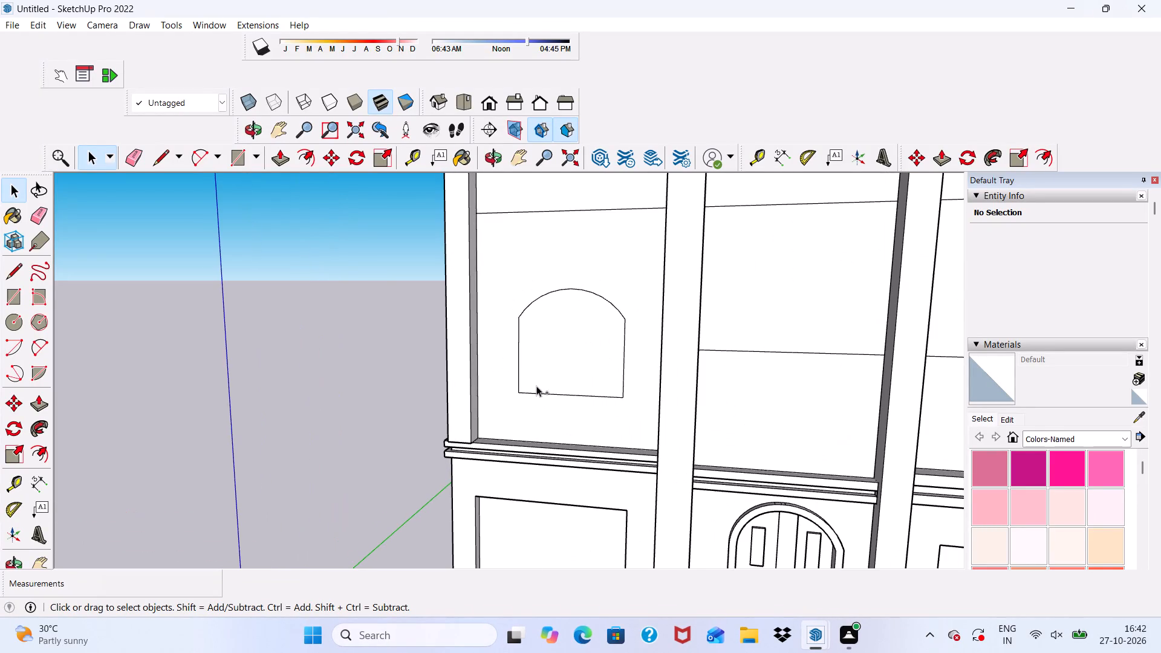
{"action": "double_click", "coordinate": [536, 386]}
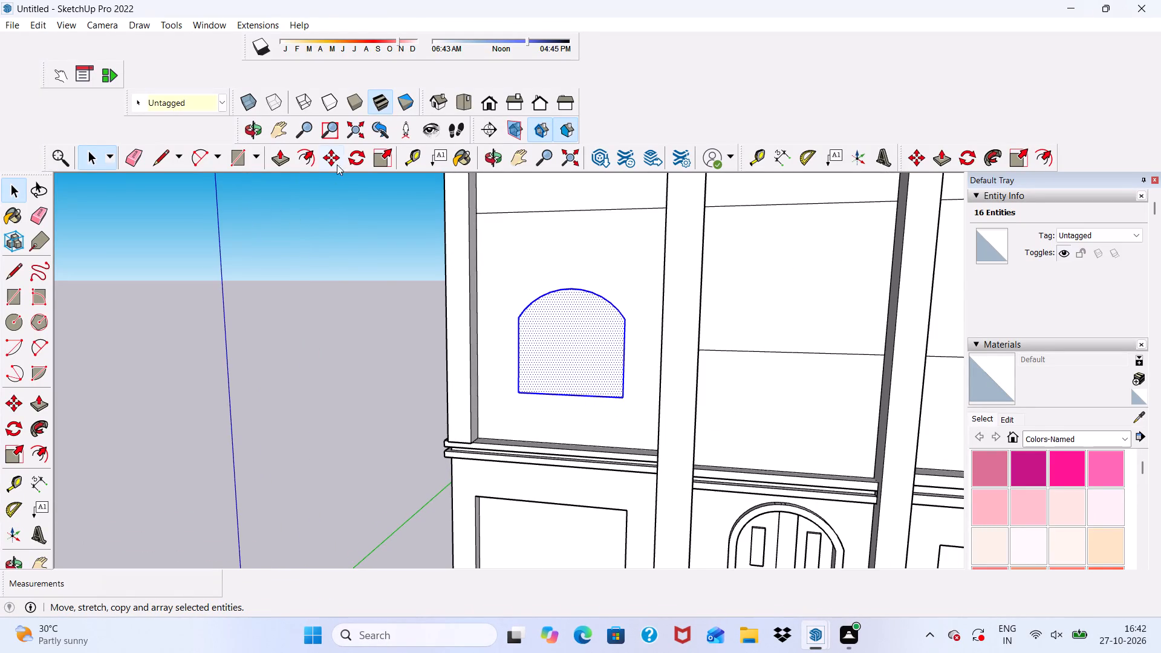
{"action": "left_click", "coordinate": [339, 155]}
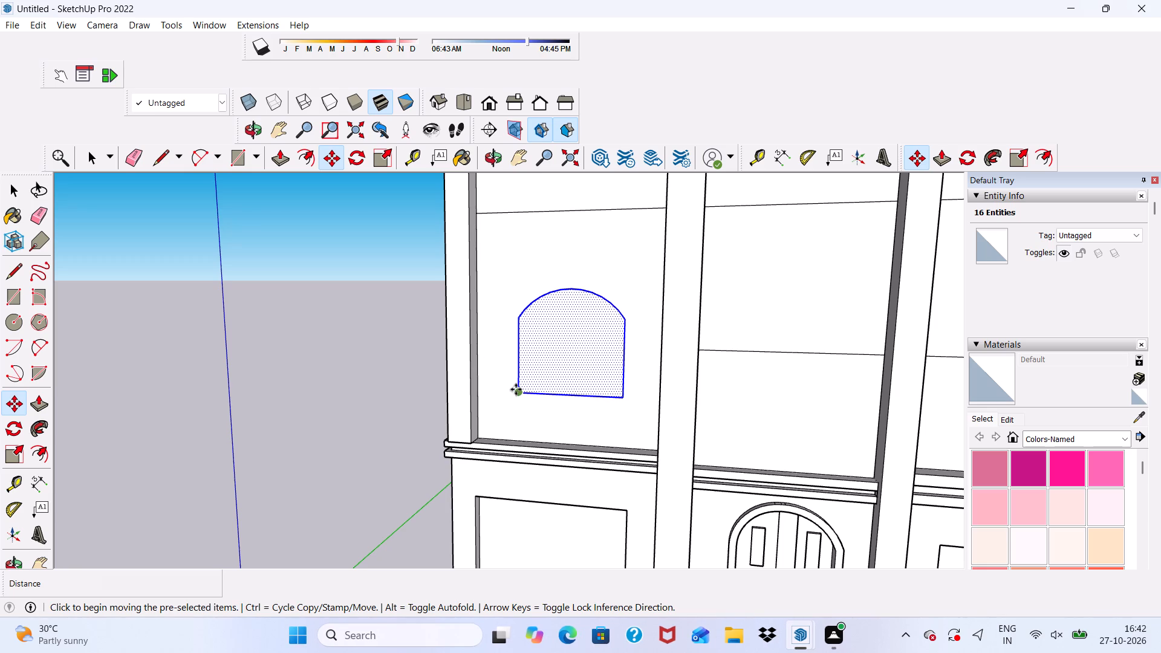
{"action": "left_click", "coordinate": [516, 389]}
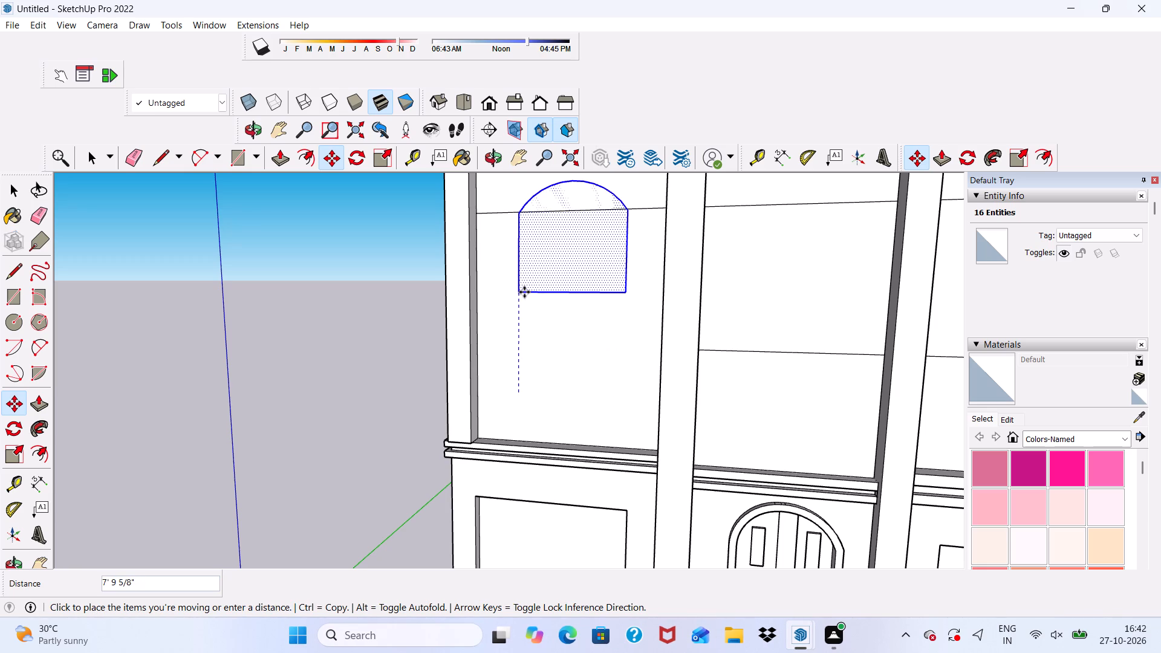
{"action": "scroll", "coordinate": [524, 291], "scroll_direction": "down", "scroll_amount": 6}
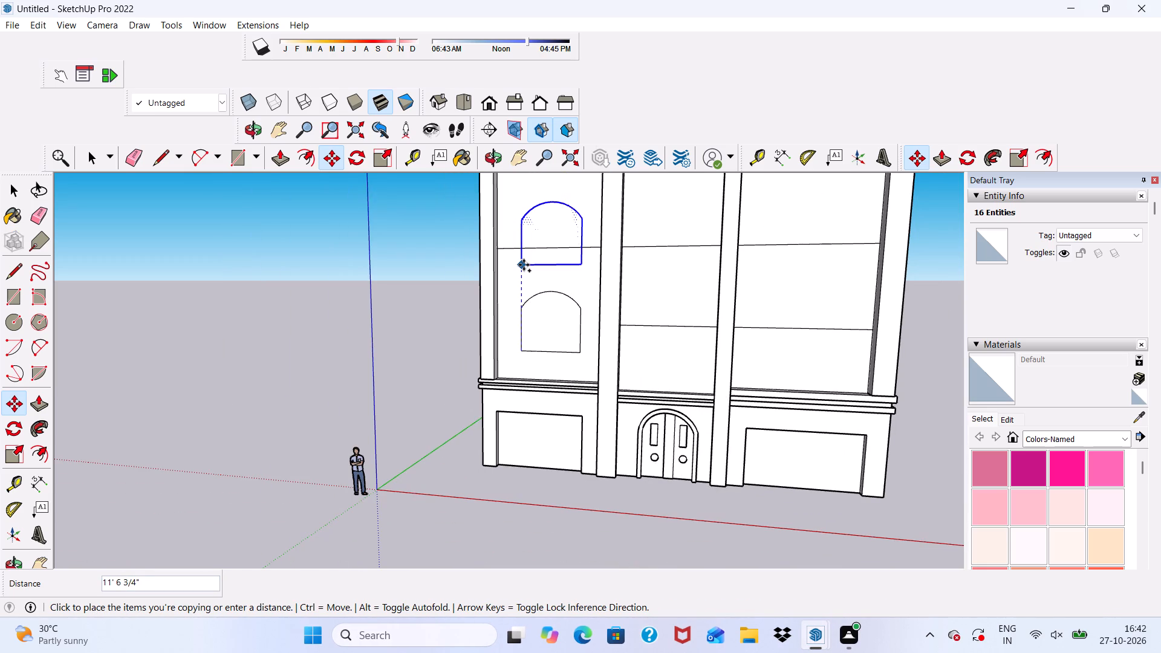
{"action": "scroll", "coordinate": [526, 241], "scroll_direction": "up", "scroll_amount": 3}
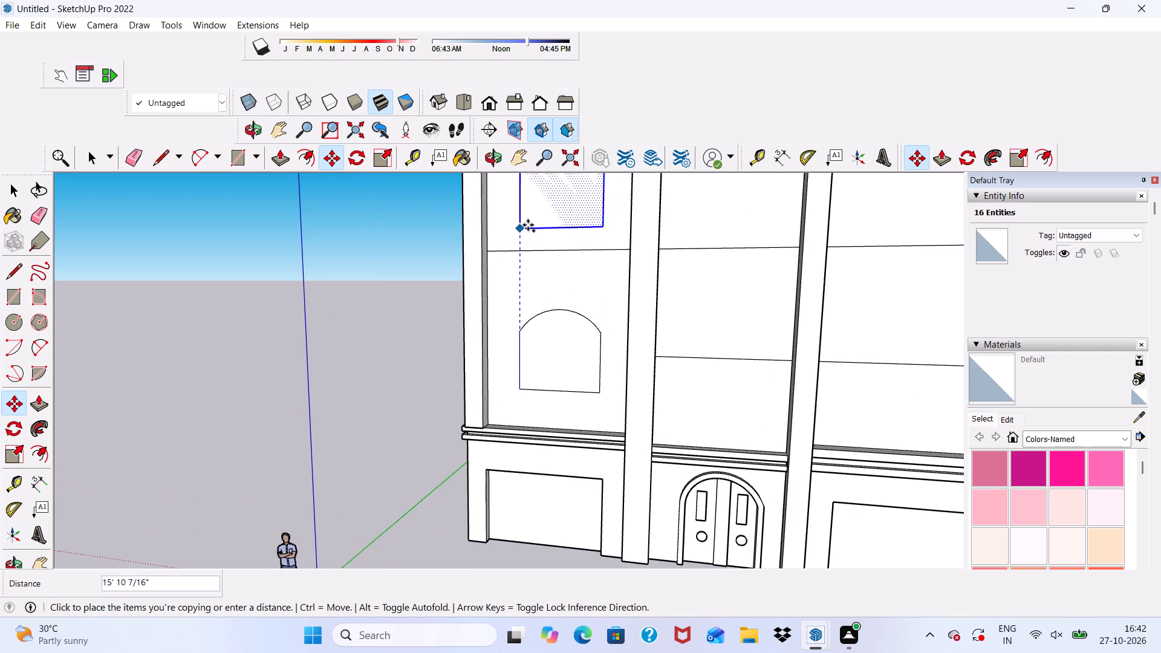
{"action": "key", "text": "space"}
Erase the horizontal floor line crossing the left bay just above the arched window outline.
{"action": "scroll", "coordinate": [487, 297], "scroll_direction": "down", "scroll_amount": 5}
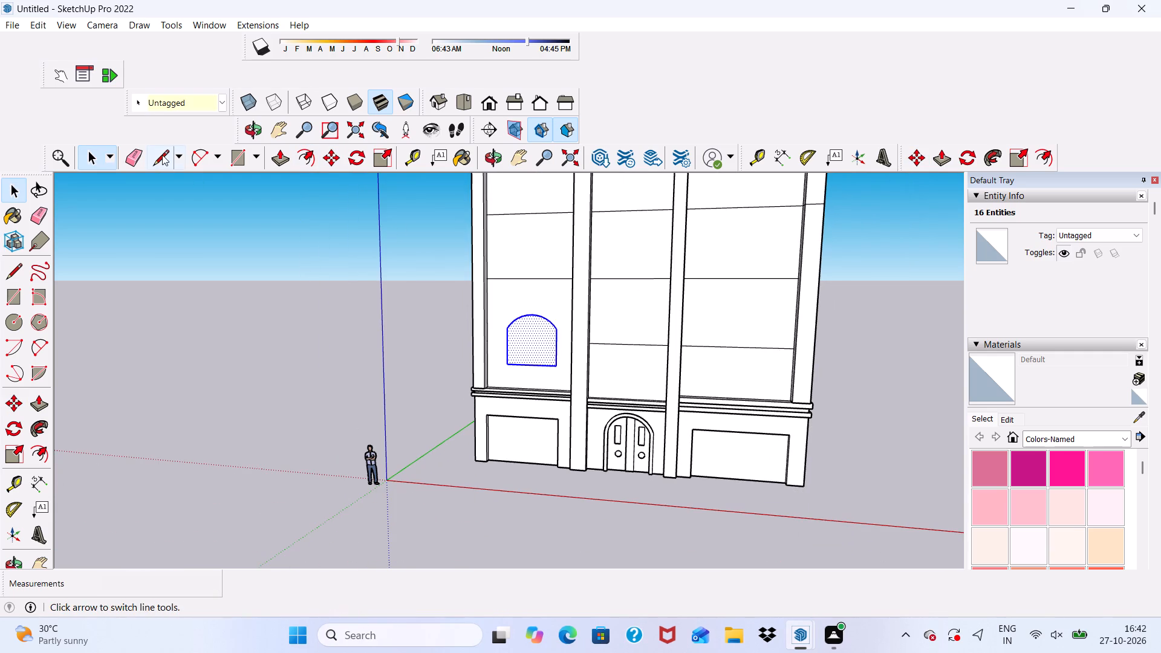
{"action": "left_click", "coordinate": [131, 146]}
{"action": "scroll", "coordinate": [352, 189], "scroll_direction": "up", "scroll_amount": 2}
{"action": "left_click_drag", "start_coordinate": [529, 273], "coordinate": [533, 281]}
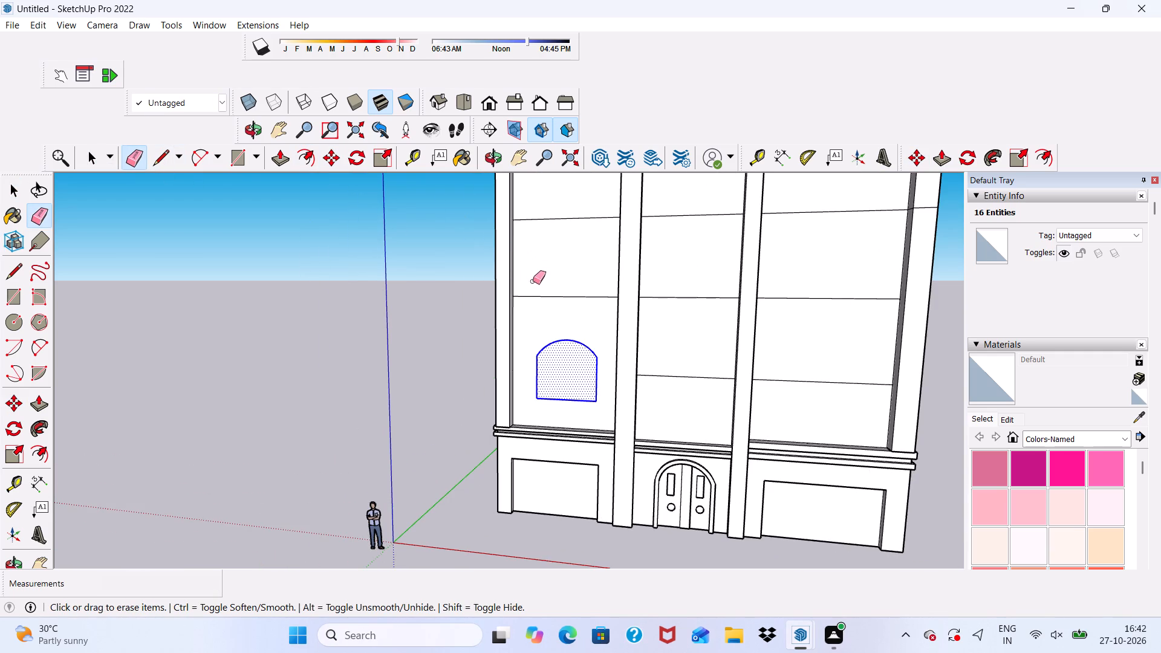
{"action": "left_click_drag", "start_coordinate": [533, 281], "coordinate": [538, 297]}
{"action": "scroll", "coordinate": [542, 255], "scroll_direction": "down", "scroll_amount": 4}
{"action": "key", "text": "space"}
Copy the arched window outline straight up the left bay by about 13' 6", directly above the original.
{"action": "scroll", "coordinate": [543, 307], "scroll_direction": "up", "scroll_amount": 5}
{"action": "scroll", "coordinate": [562, 349], "scroll_direction": "down", "scroll_amount": 3}
{"action": "double_click", "coordinate": [570, 348]}
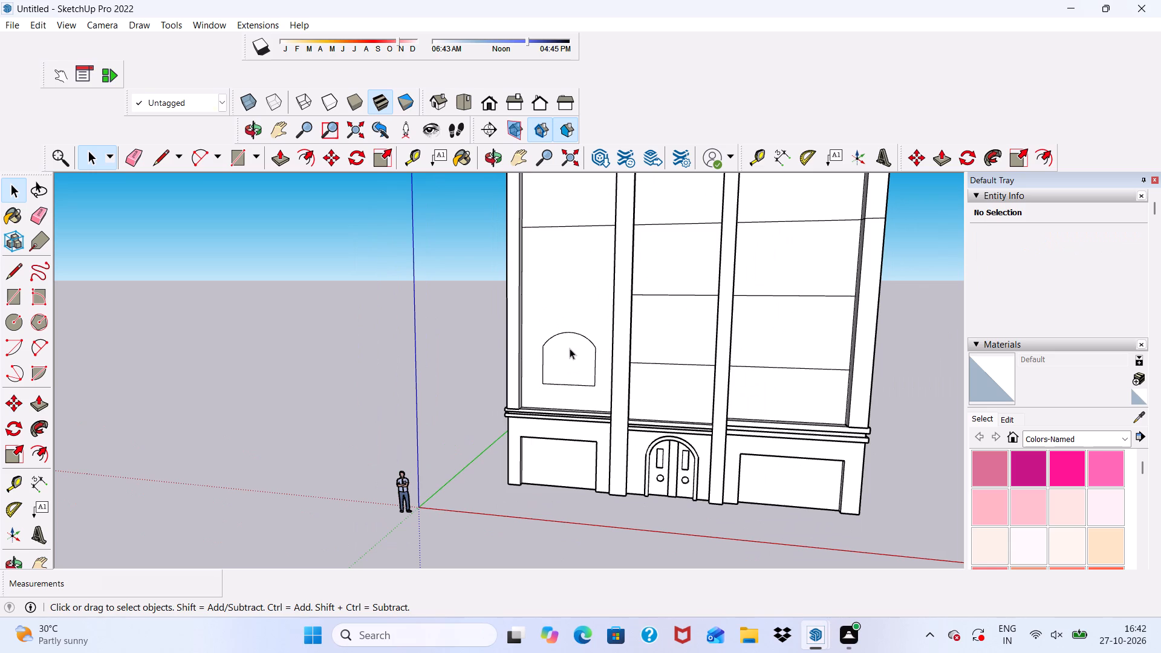
{"action": "left_click", "coordinate": [325, 149]}
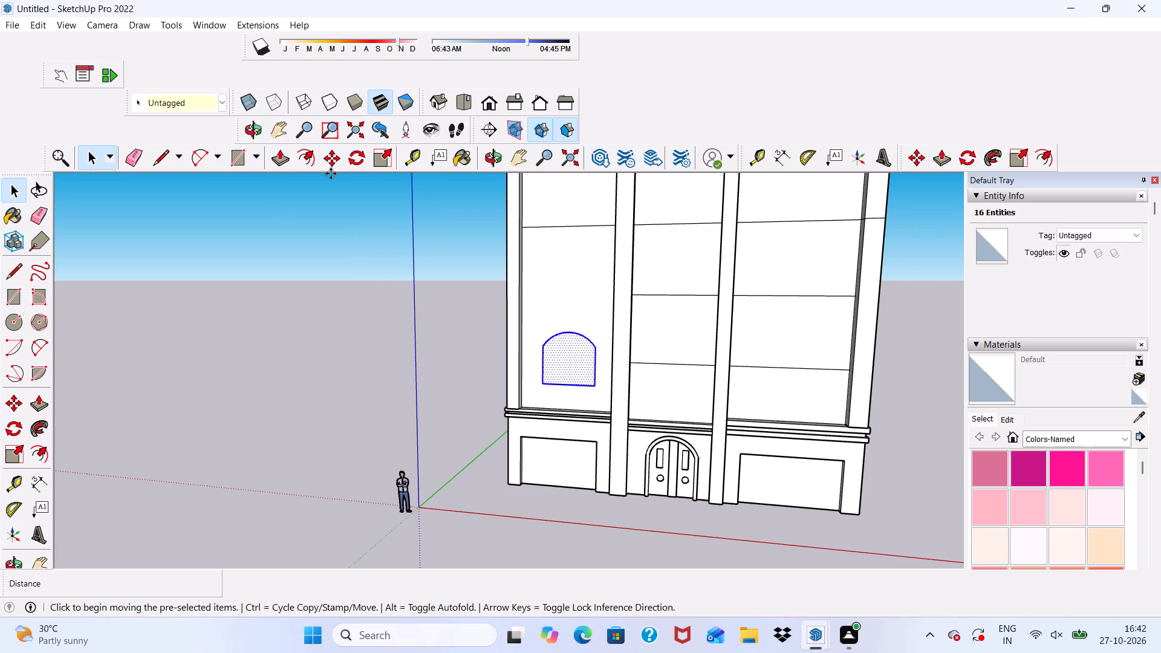
{"action": "left_click", "coordinate": [545, 380]}
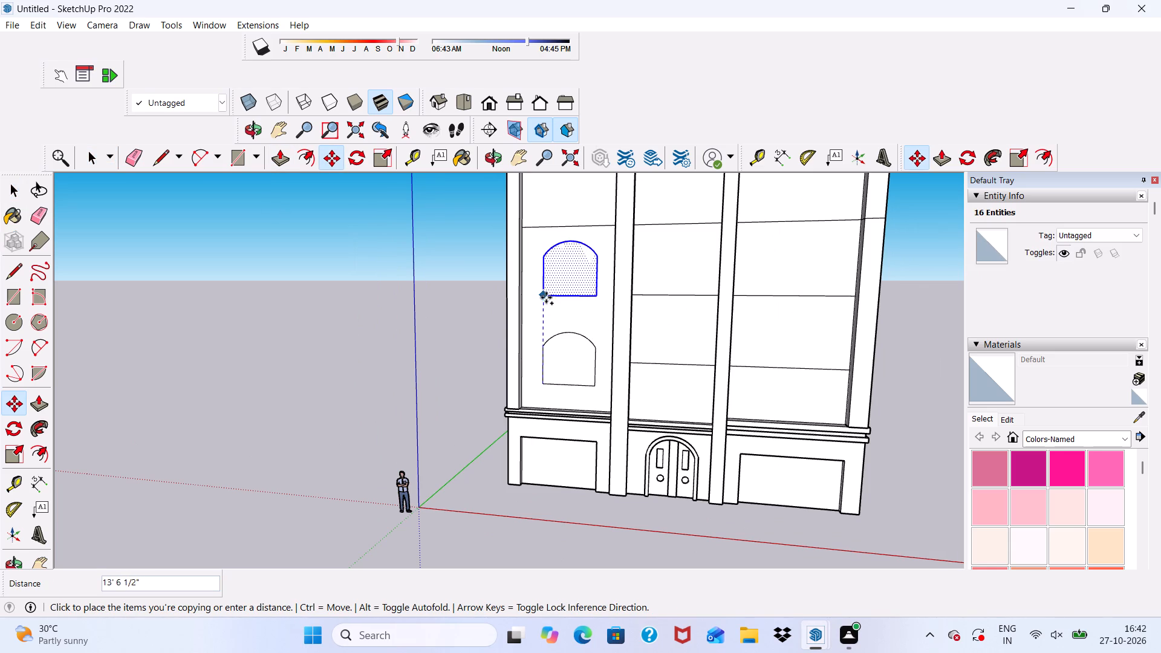
{"action": "left_click", "coordinate": [545, 301]}
{"action": "scroll", "coordinate": [545, 298], "scroll_direction": "down", "scroll_amount": 5}
{"action": "key", "text": "space"}
{"action": "left_click", "coordinate": [835, 326]}
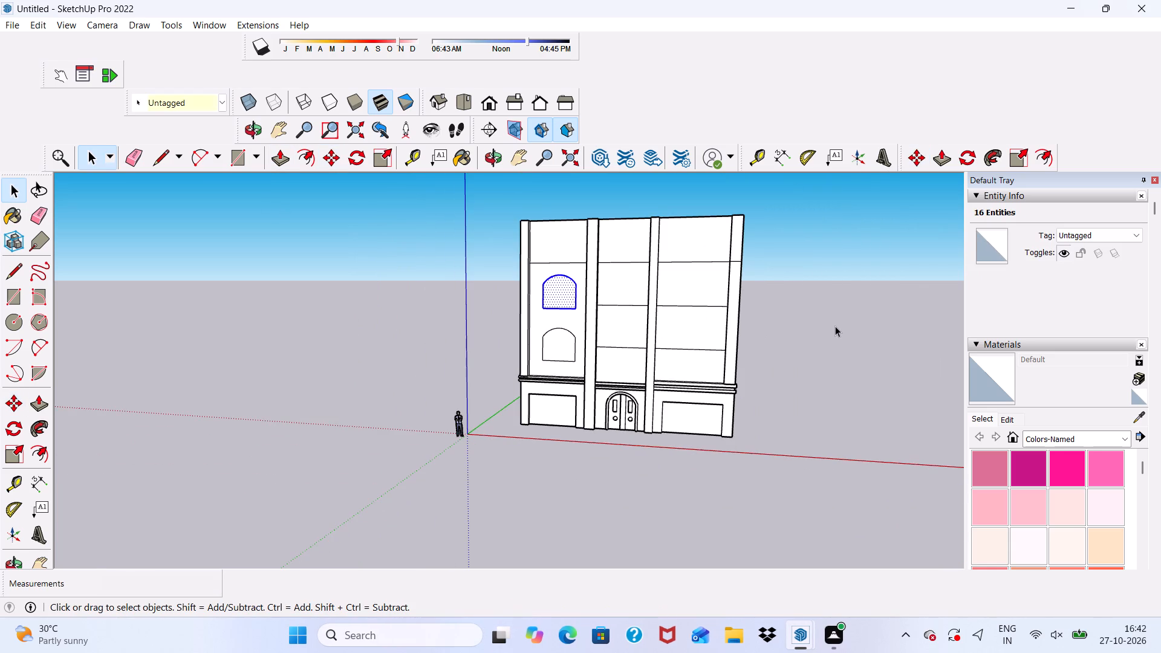
Offset the left bay's lower arched outline outward by 1'.
{"action": "scroll", "coordinate": [755, 337], "scroll_direction": "down", "scroll_amount": 1}
{"action": "scroll", "coordinate": [536, 368], "scroll_direction": "up", "scroll_amount": 4}
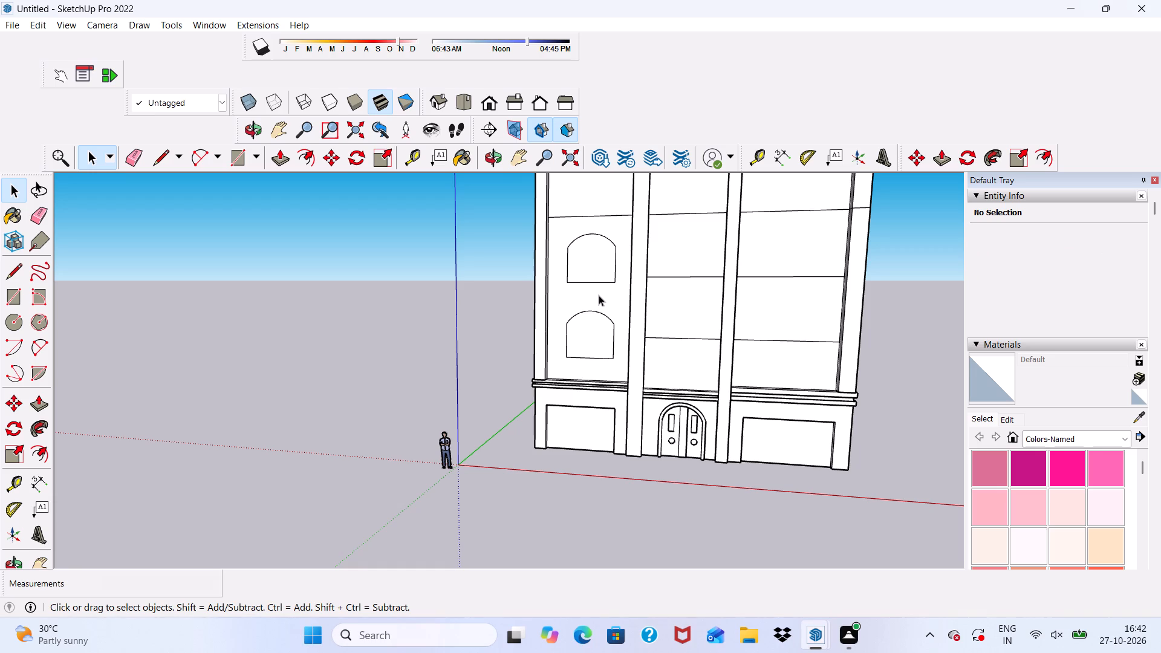
{"action": "scroll", "coordinate": [599, 293], "scroll_direction": "down", "scroll_amount": 1}
{"action": "scroll", "coordinate": [580, 250], "scroll_direction": "up", "scroll_amount": 2}
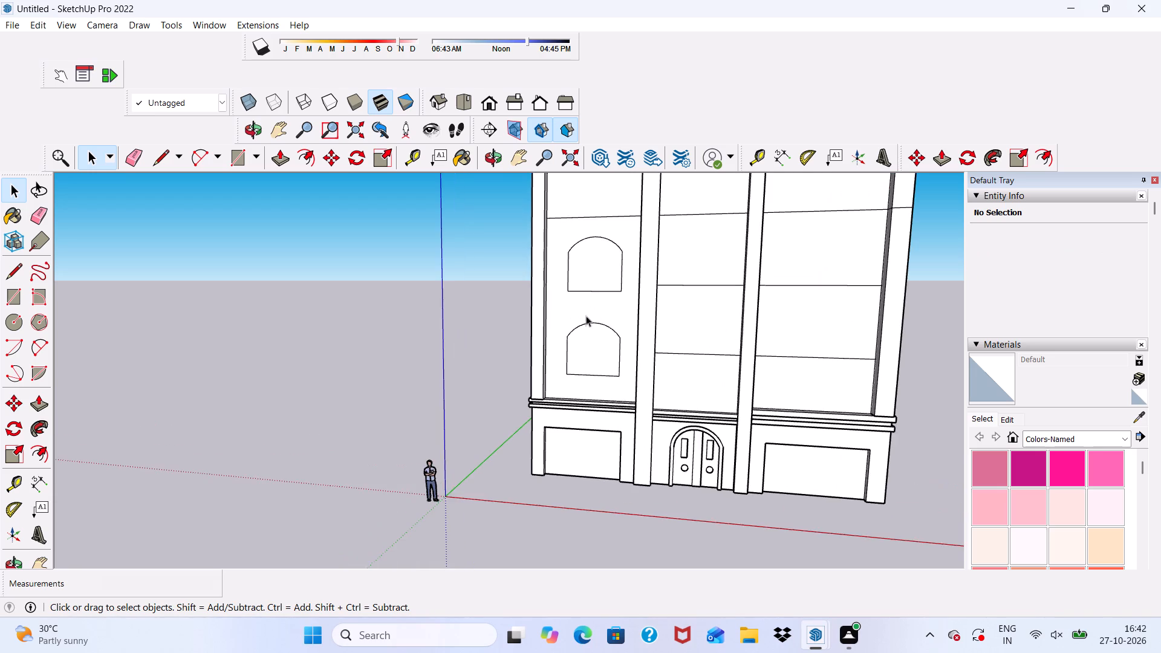
{"action": "scroll", "coordinate": [587, 337], "scroll_direction": "up", "scroll_amount": 3}
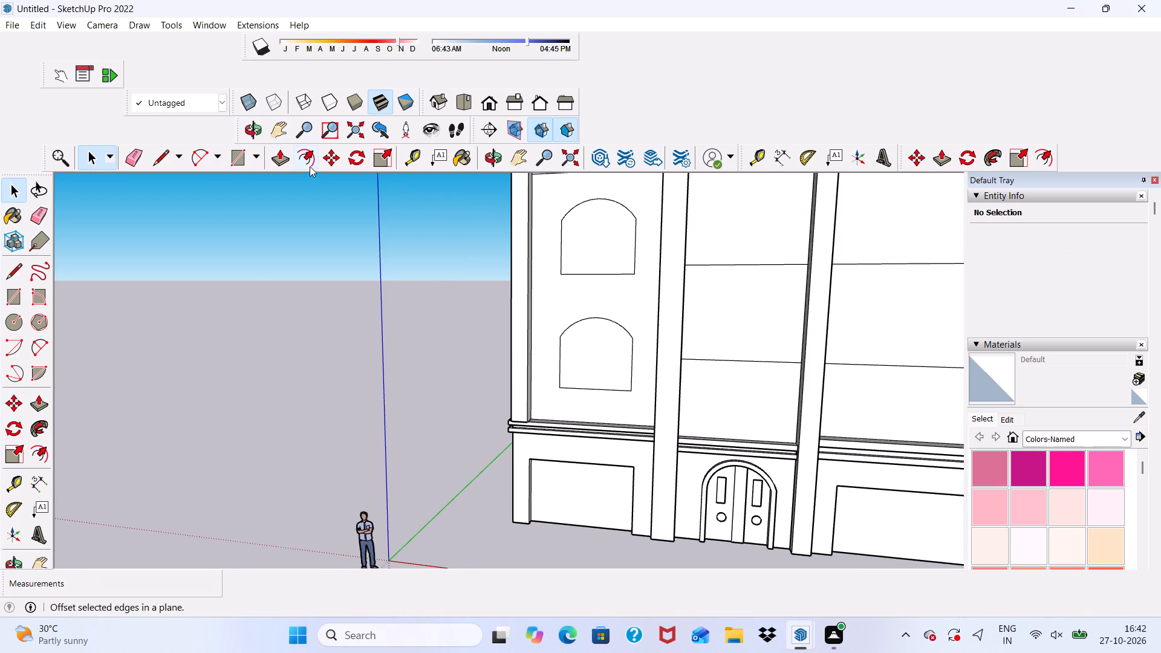
{"action": "left_click", "coordinate": [310, 165]}
{"action": "left_click", "coordinate": [564, 349]}
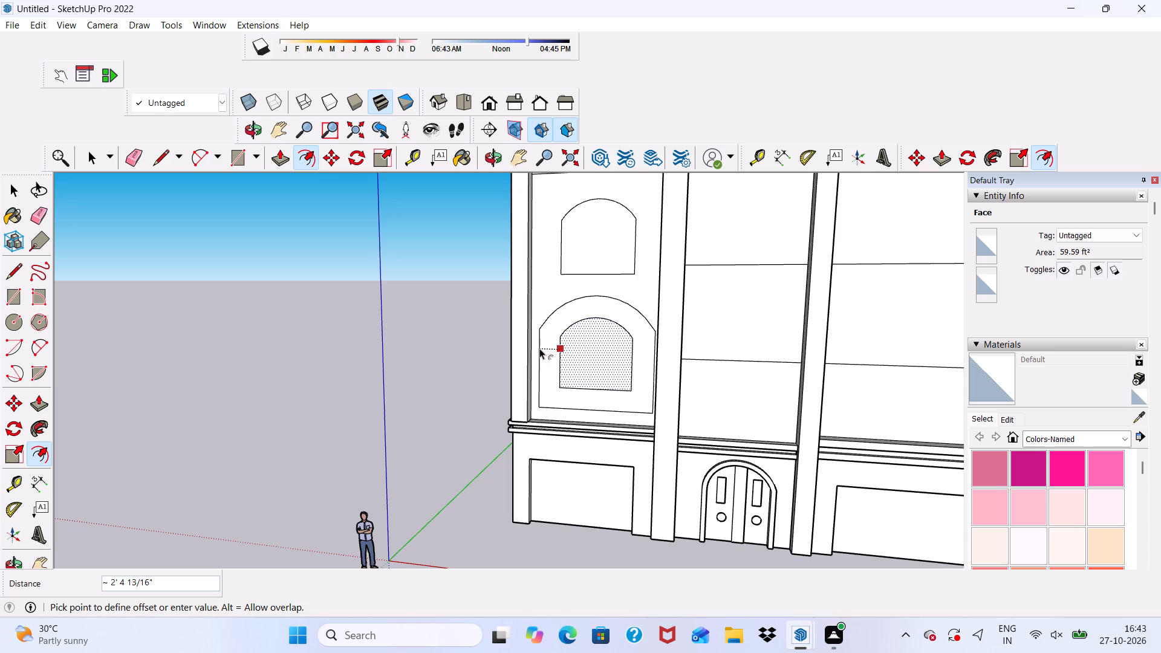
{"action": "key", "text": "4"}
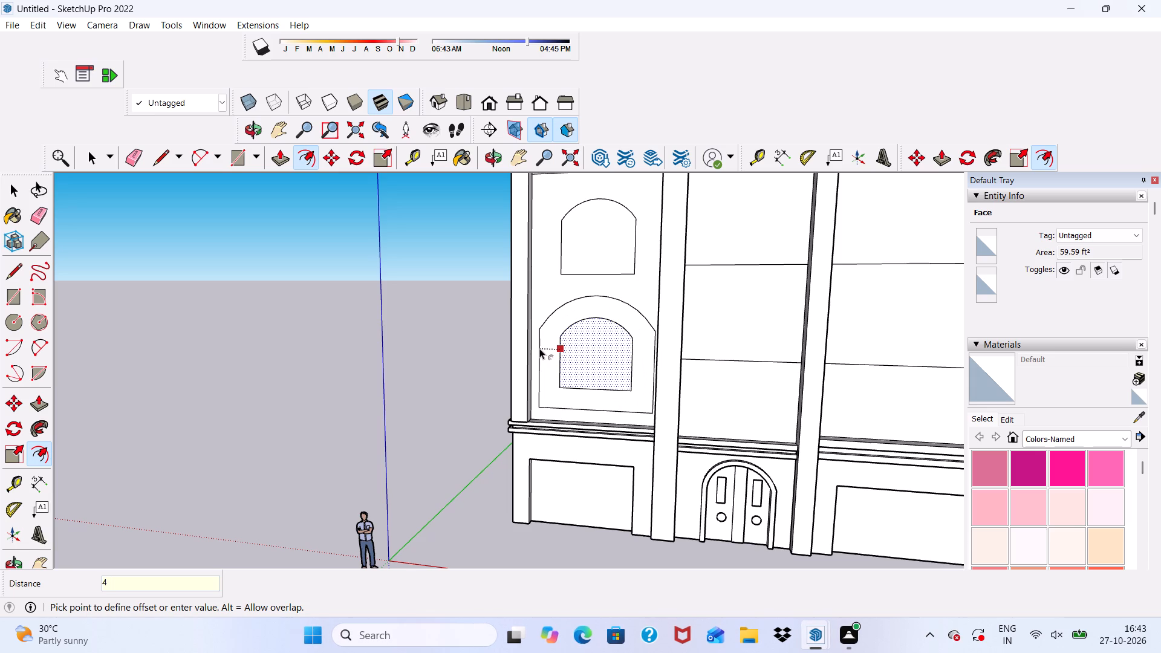
{"action": "key", "text": "BackSpace"}
{"action": "type", "text": "1'"}
{"action": "key", "text": "Return"}
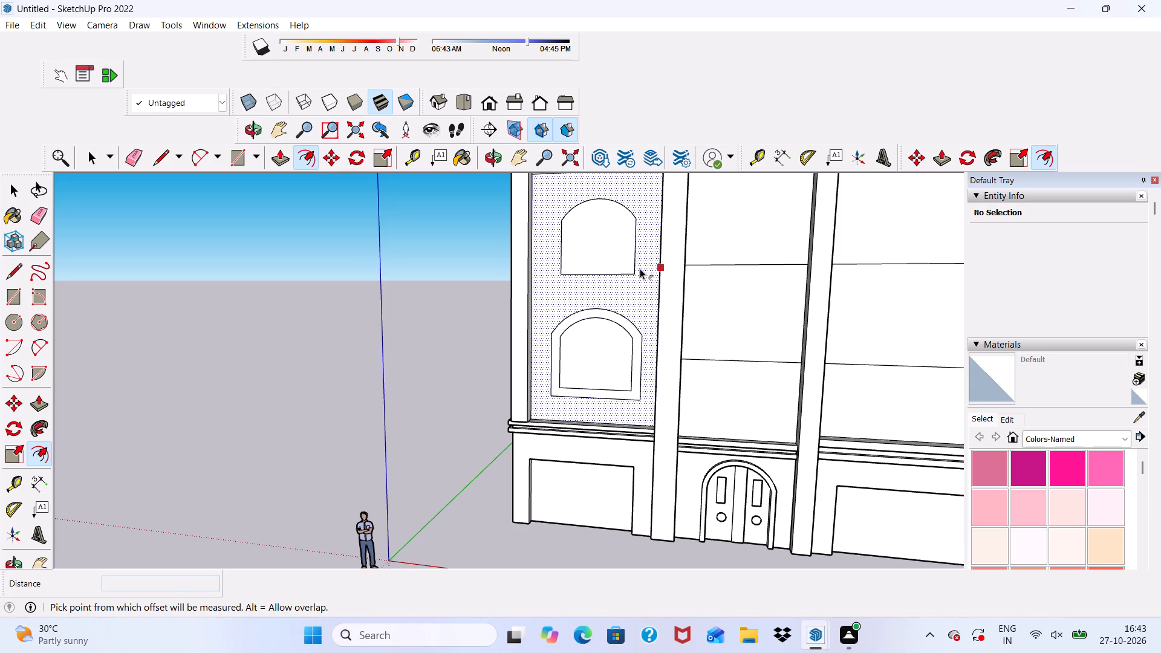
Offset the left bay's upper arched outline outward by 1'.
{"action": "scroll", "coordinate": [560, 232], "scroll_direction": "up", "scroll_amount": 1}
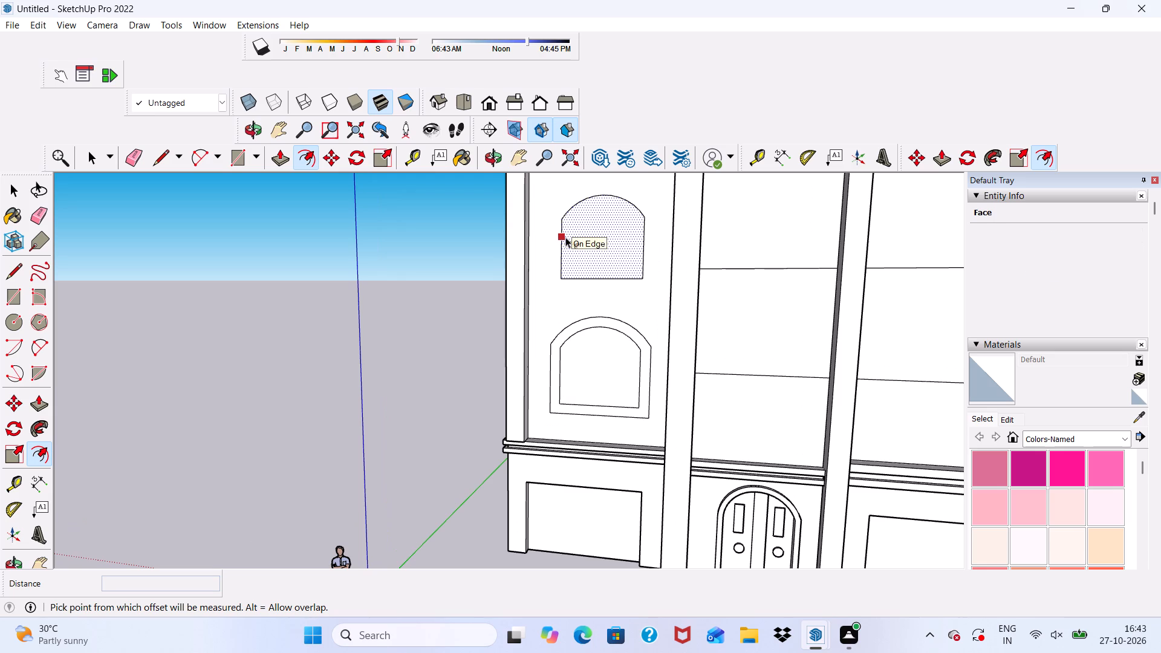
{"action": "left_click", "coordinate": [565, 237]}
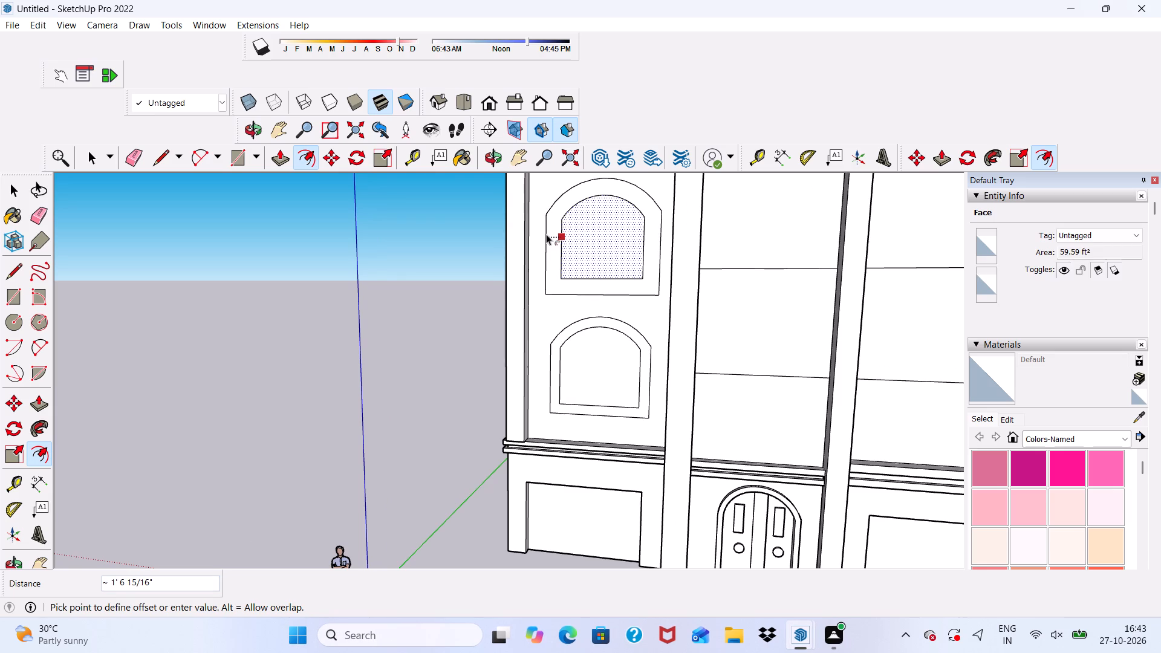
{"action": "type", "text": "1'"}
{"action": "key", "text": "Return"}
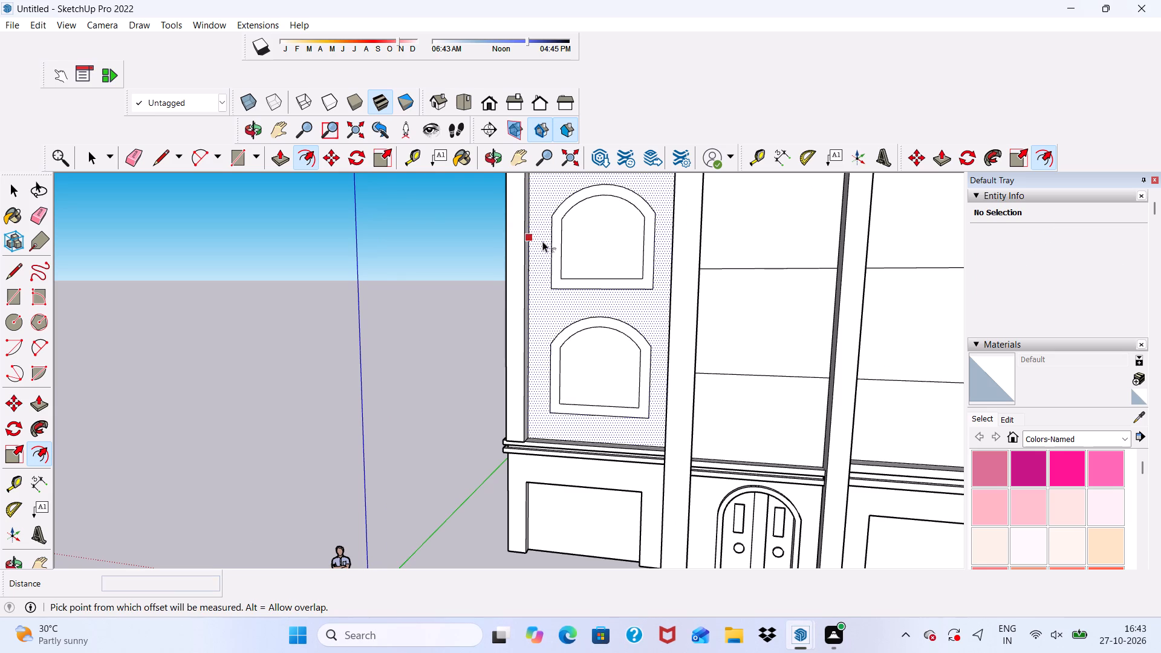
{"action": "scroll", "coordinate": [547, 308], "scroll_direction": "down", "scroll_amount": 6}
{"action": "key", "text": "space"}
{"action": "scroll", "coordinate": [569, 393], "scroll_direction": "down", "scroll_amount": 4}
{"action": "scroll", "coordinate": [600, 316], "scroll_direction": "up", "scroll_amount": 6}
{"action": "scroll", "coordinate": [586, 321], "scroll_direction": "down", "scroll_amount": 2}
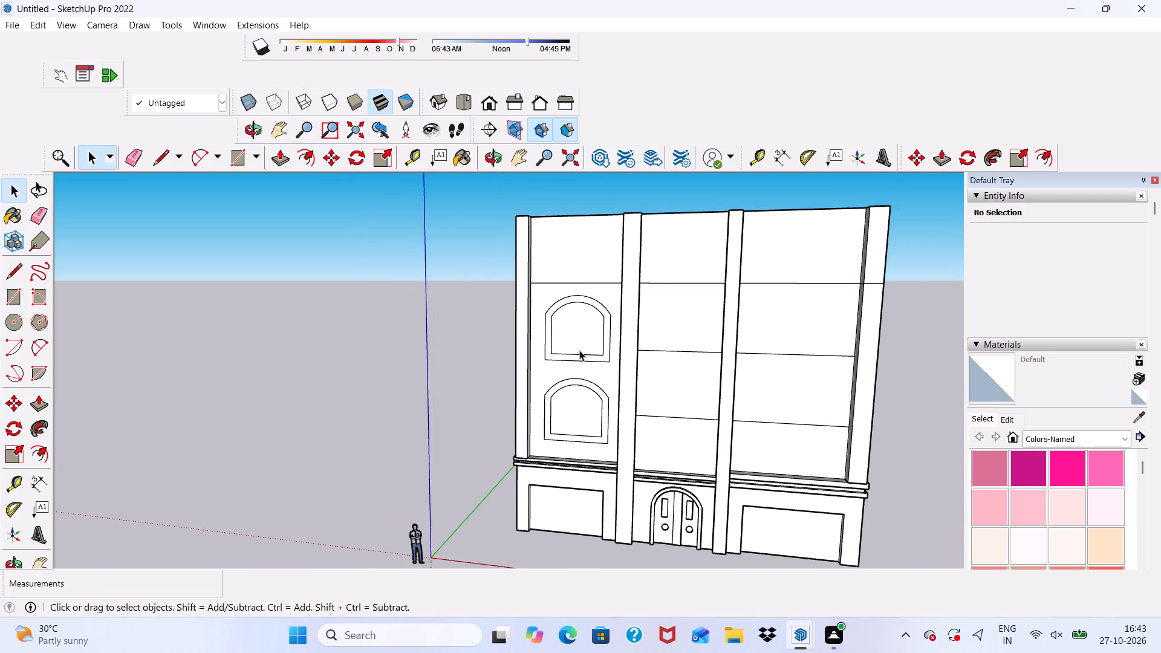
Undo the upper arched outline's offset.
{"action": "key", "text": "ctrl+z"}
Push/Pull the band between the lower window's two arched outlines outward by 6" as a raised frame.
{"action": "scroll", "coordinate": [574, 385], "scroll_direction": "up", "scroll_amount": 10}
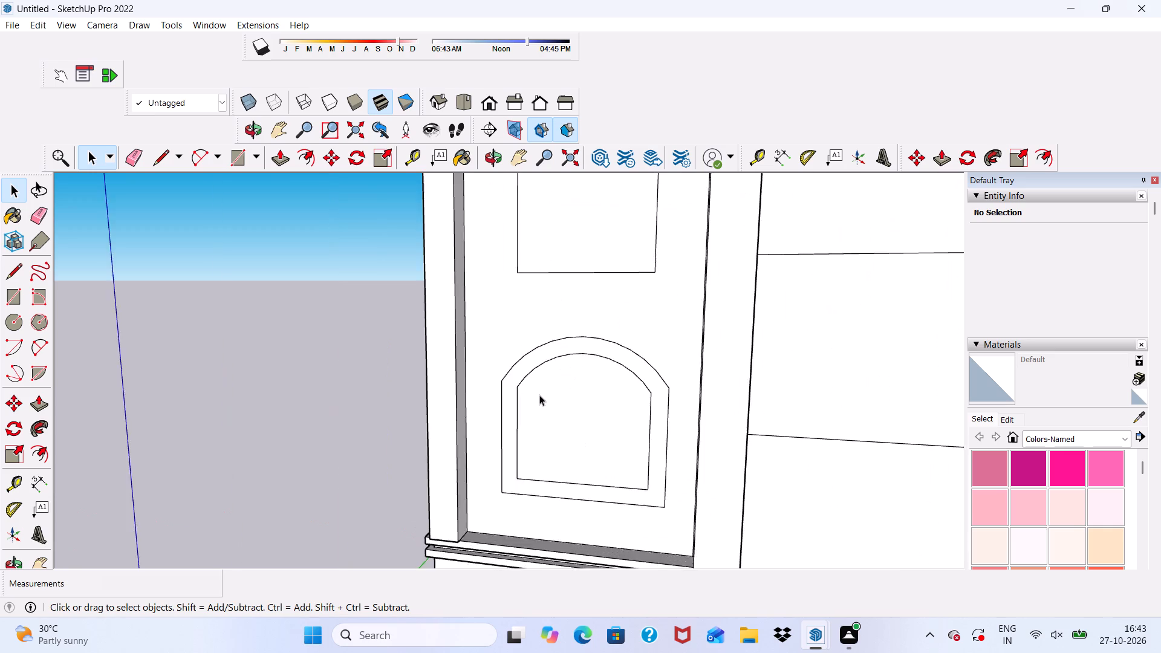
{"action": "scroll", "coordinate": [539, 395], "scroll_direction": "up", "scroll_amount": 4}
{"action": "left_click", "coordinate": [525, 351]}
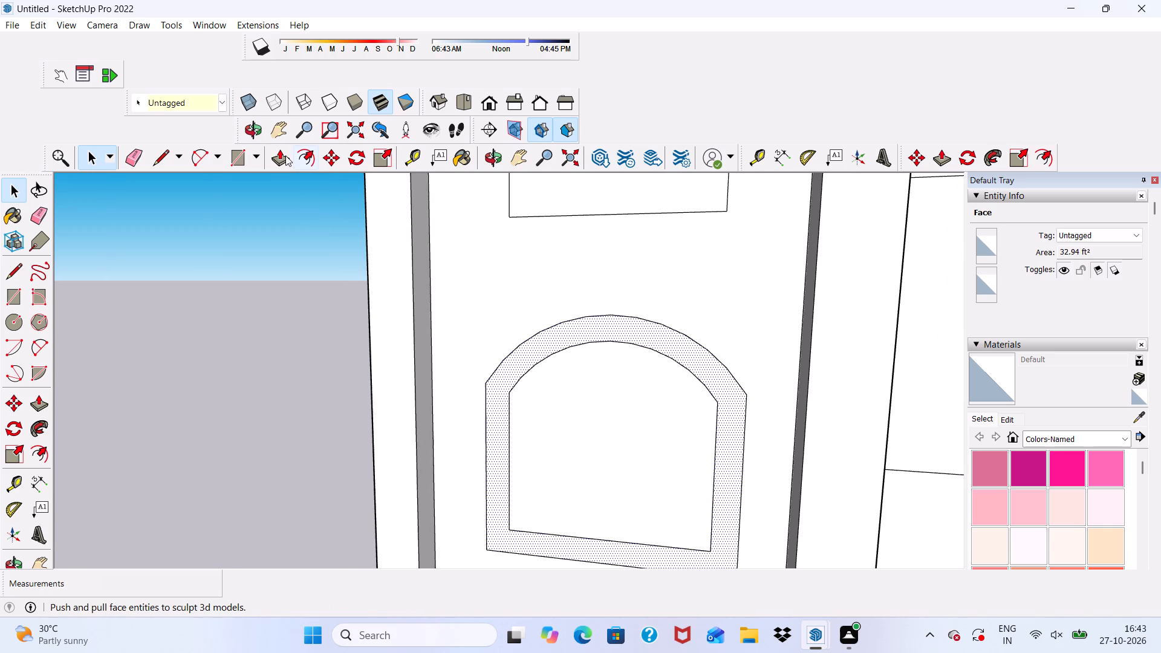
{"action": "left_click", "coordinate": [278, 154]}
{"action": "scroll", "coordinate": [544, 362], "scroll_direction": "up", "scroll_amount": 3}
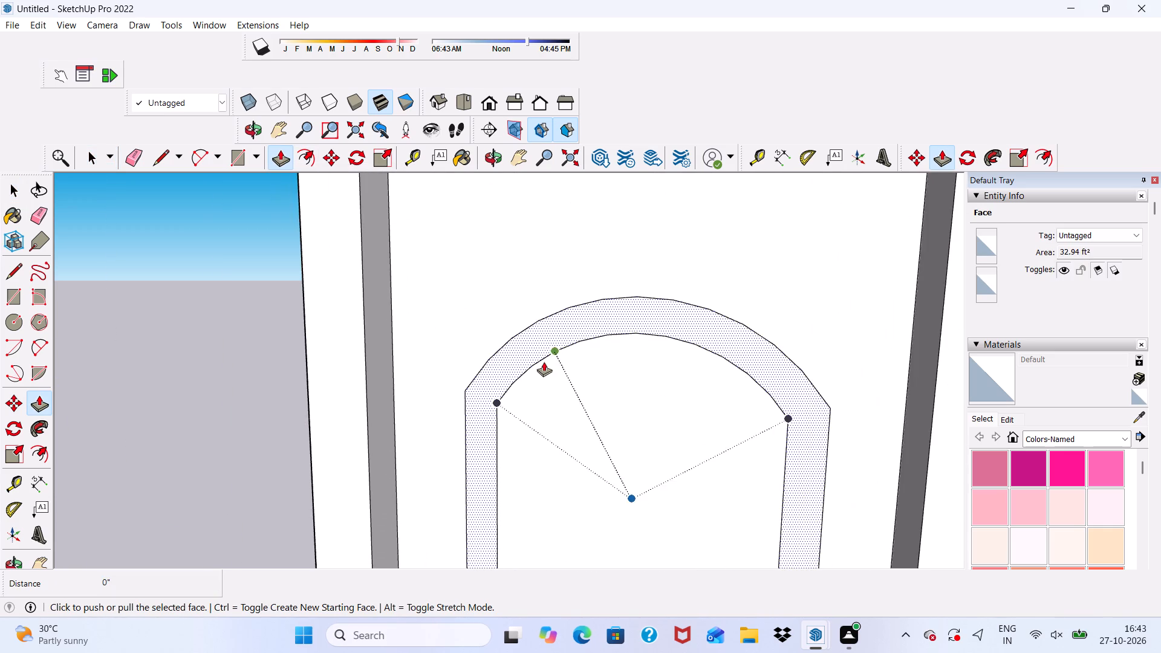
{"action": "scroll", "coordinate": [544, 354], "scroll_direction": "up", "scroll_amount": 3}
{"action": "left_click", "coordinate": [538, 331]}
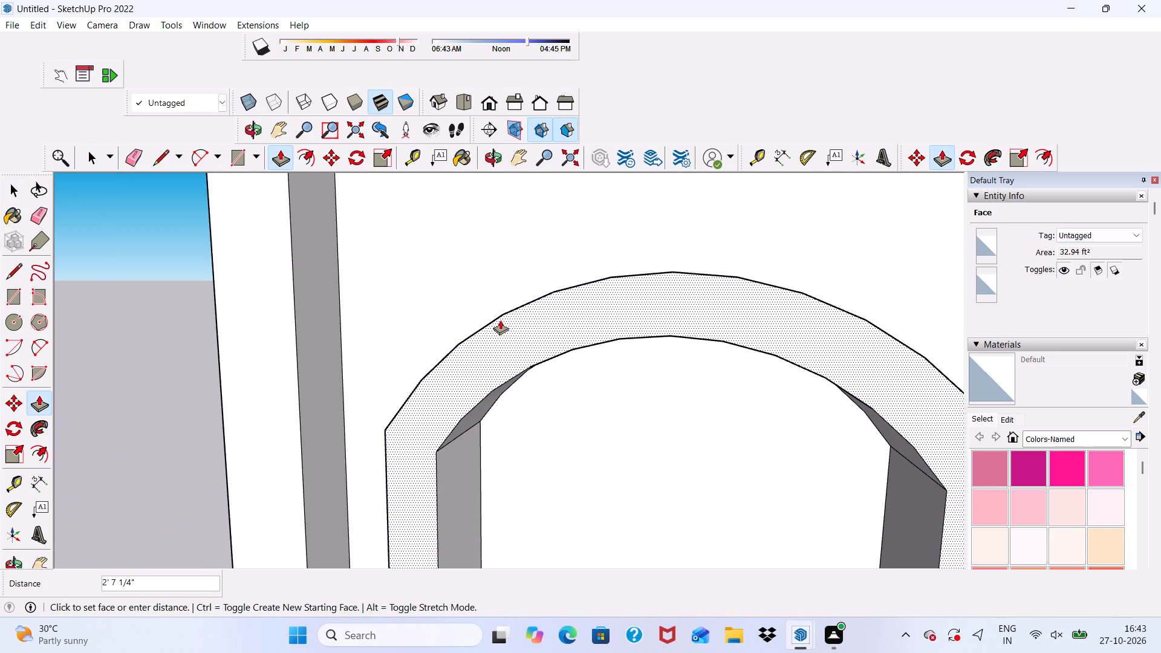
{"action": "key", "text": "6"}
{"action": "key", "text": "shift+quotedbl"}
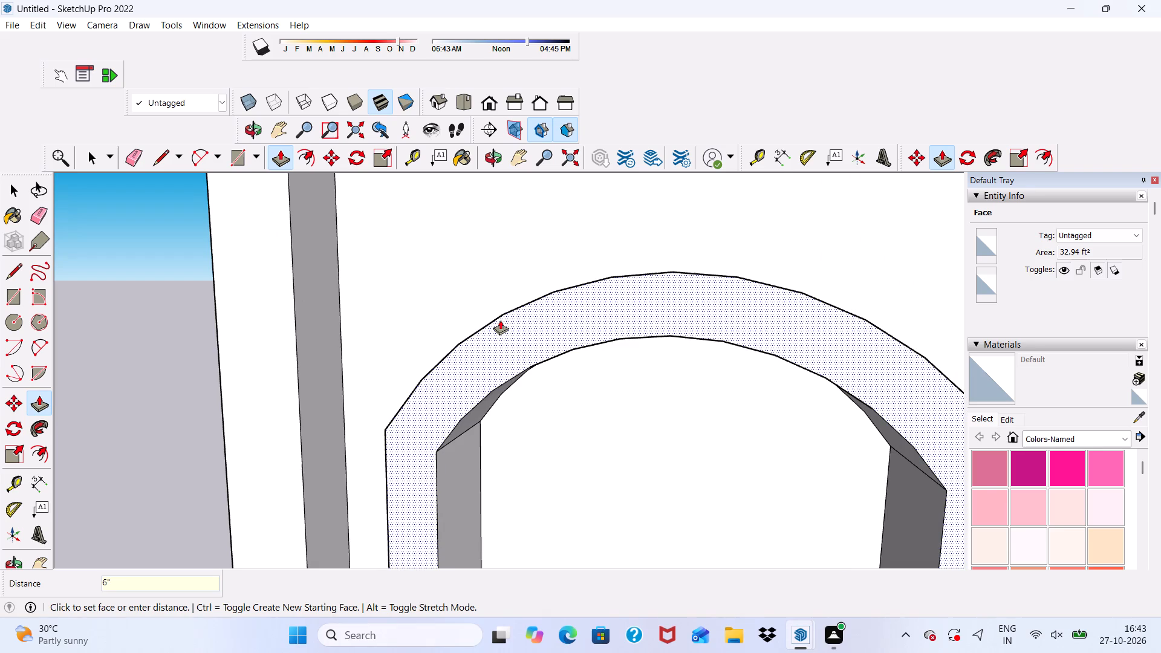
{"action": "key", "text": "Return"}
{"action": "key", "text": "space"}
{"action": "scroll", "coordinate": [499, 308], "scroll_direction": "down", "scroll_amount": 11}
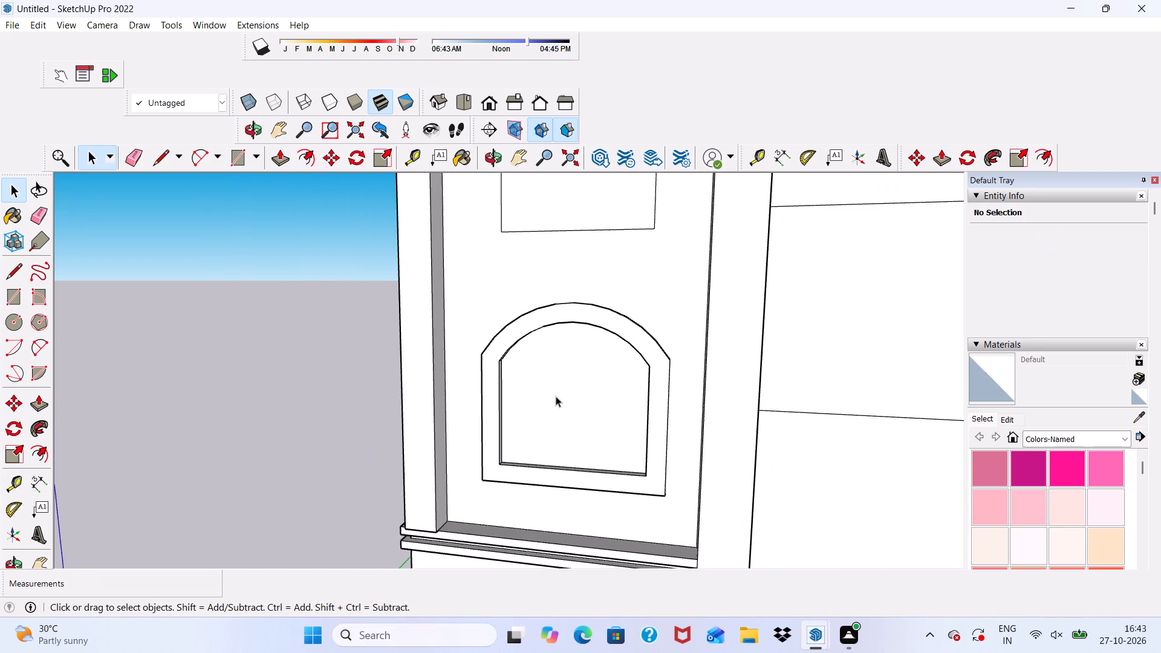
Offset the outer edge of the lower window's raised frame inward by about 2 to 3 inches on its front face.
{"action": "middle_click_drag", "start_coordinate": [582, 352], "coordinate": [541, 359]}
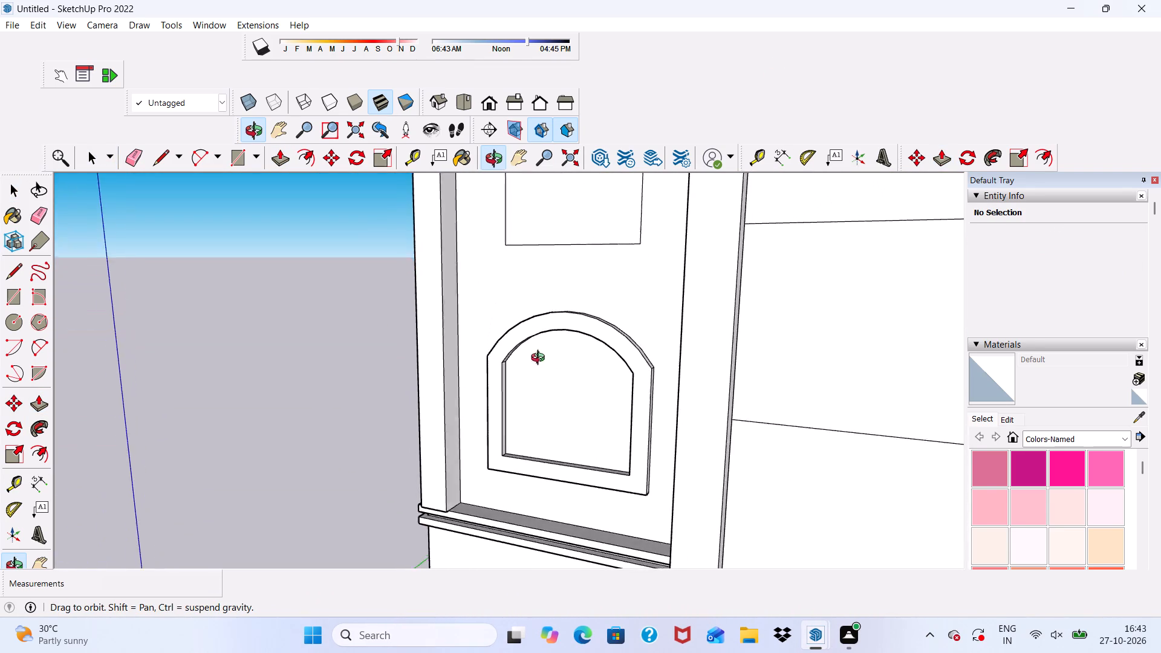
{"action": "middle_click_drag", "start_coordinate": [541, 359], "coordinate": [661, 381]}
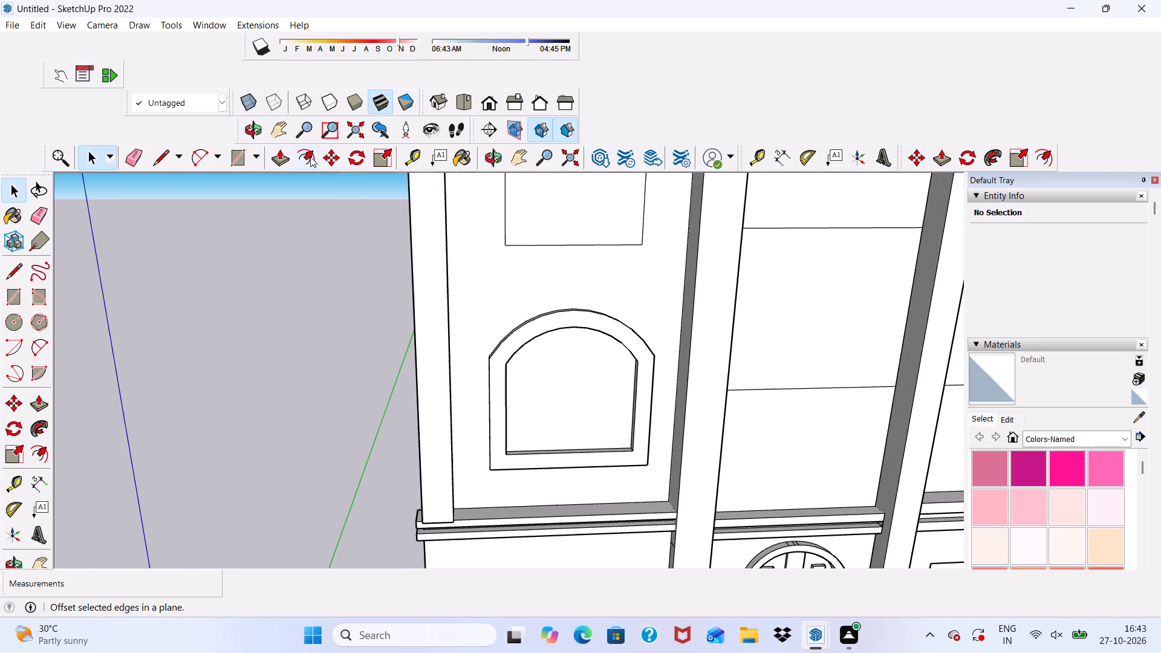
{"action": "left_click", "coordinate": [310, 156]}
{"action": "scroll", "coordinate": [525, 490], "scroll_direction": "up", "scroll_amount": 3}
{"action": "scroll", "coordinate": [462, 436], "scroll_direction": "up", "scroll_amount": 4}
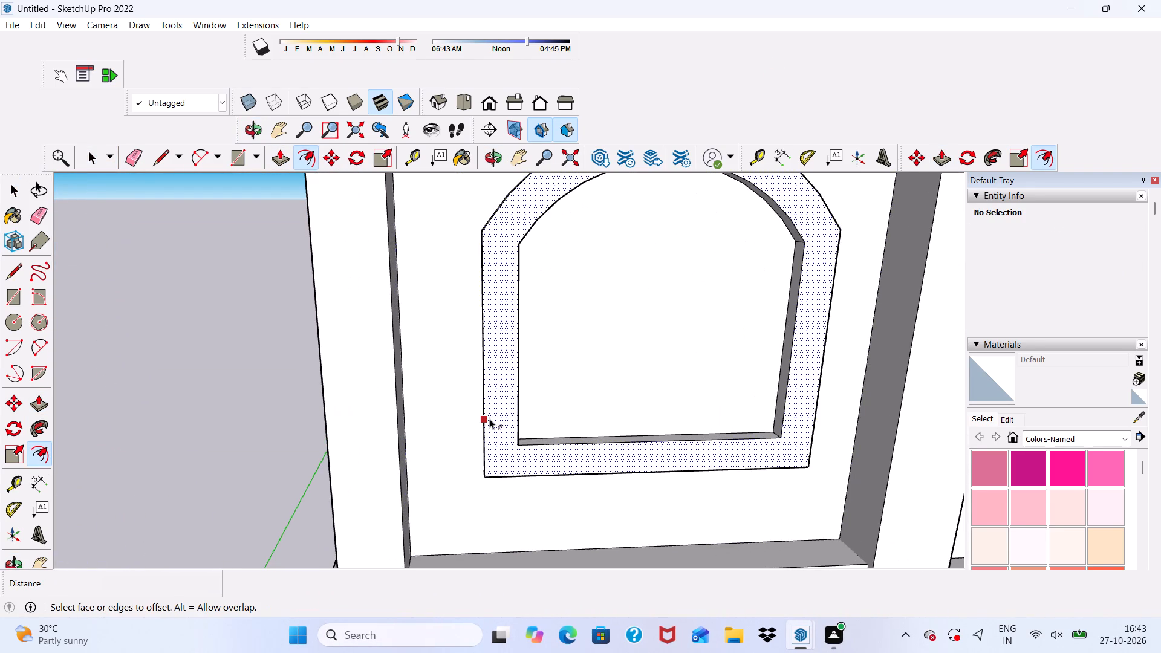
{"action": "left_click", "coordinate": [489, 418]}
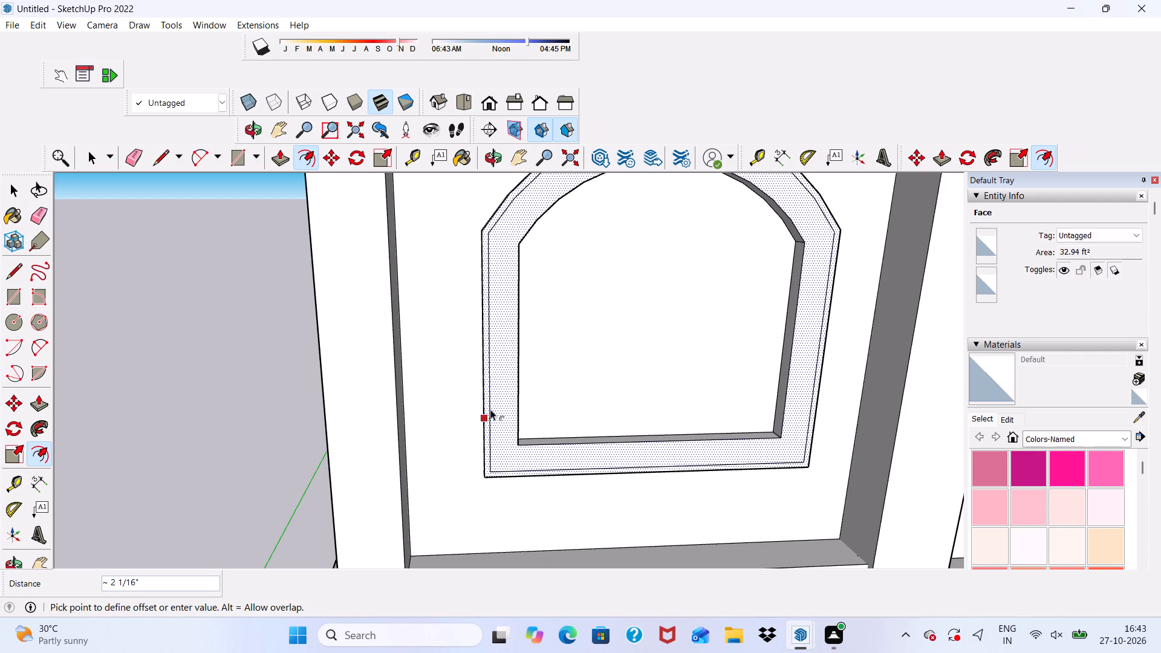
{"action": "left_click", "coordinate": [492, 408]}
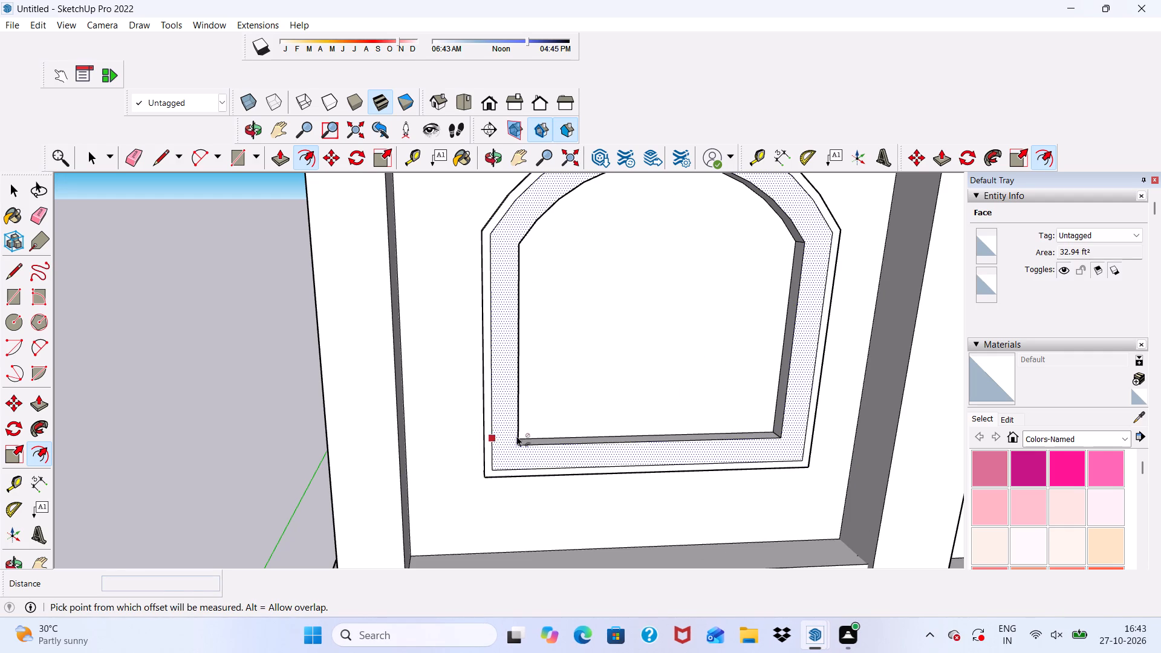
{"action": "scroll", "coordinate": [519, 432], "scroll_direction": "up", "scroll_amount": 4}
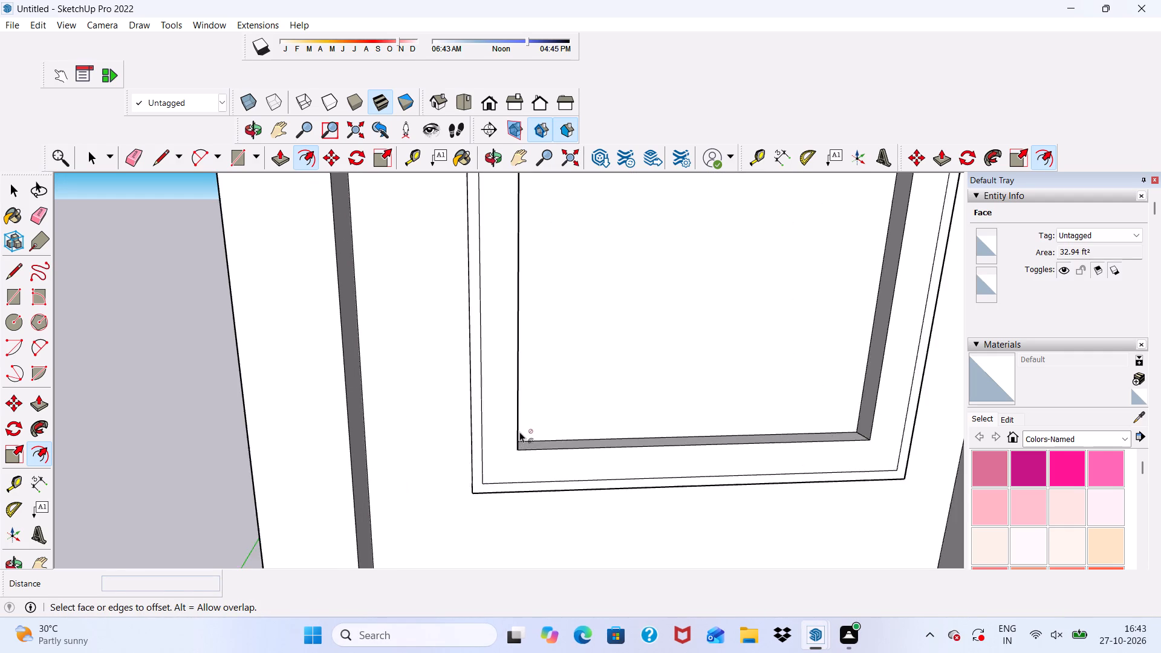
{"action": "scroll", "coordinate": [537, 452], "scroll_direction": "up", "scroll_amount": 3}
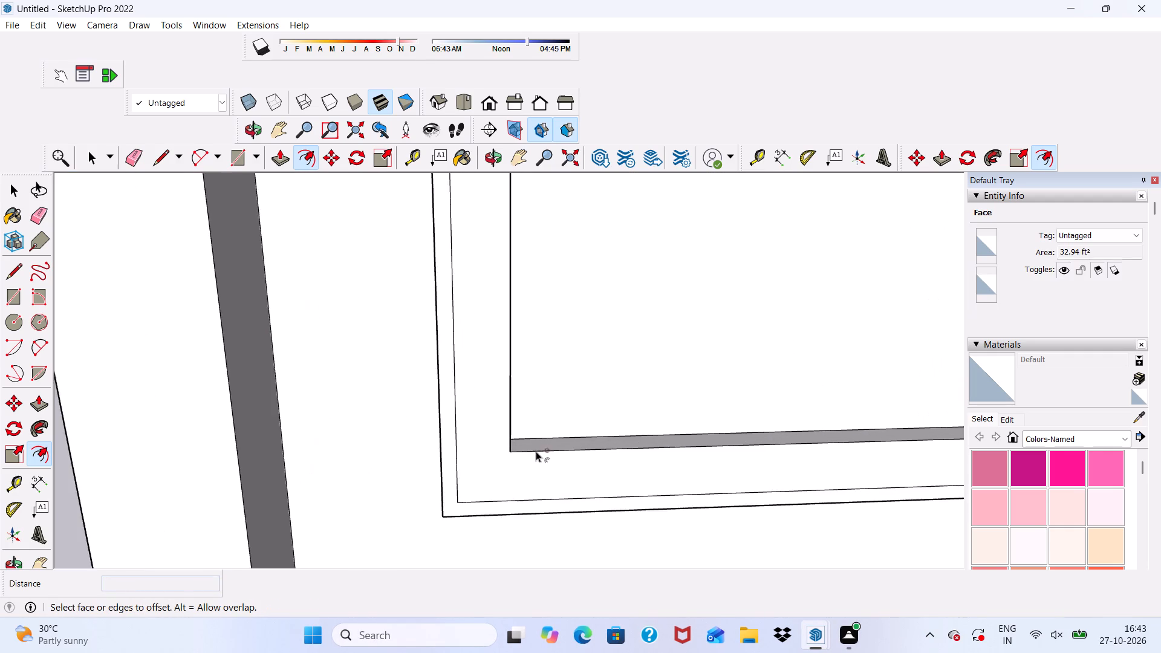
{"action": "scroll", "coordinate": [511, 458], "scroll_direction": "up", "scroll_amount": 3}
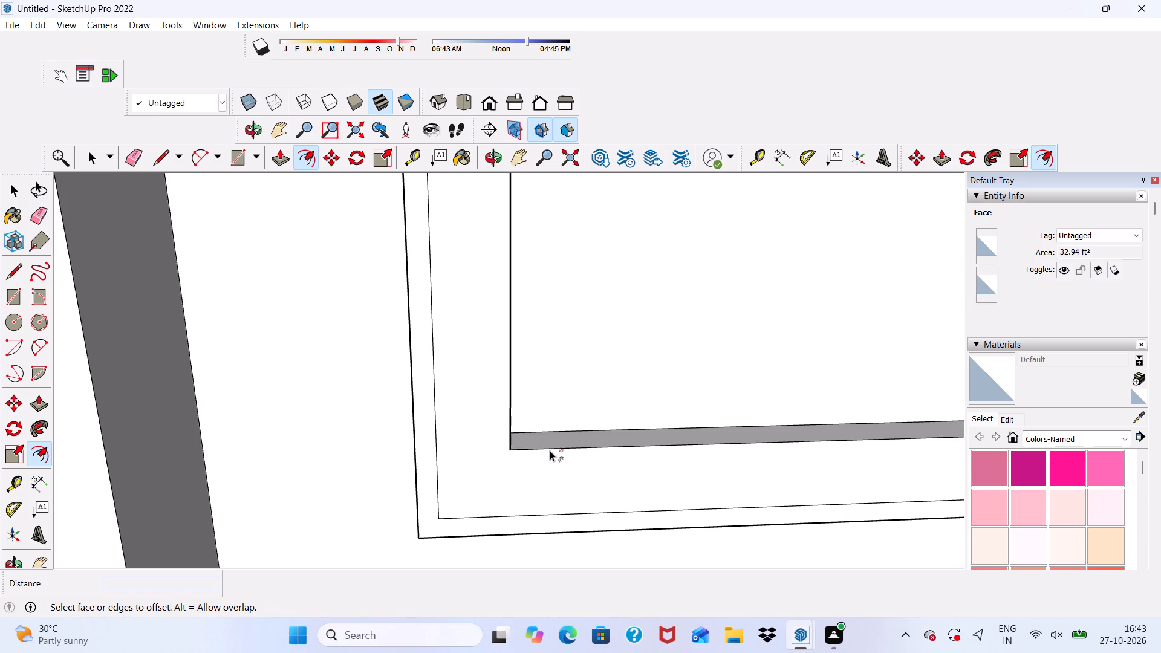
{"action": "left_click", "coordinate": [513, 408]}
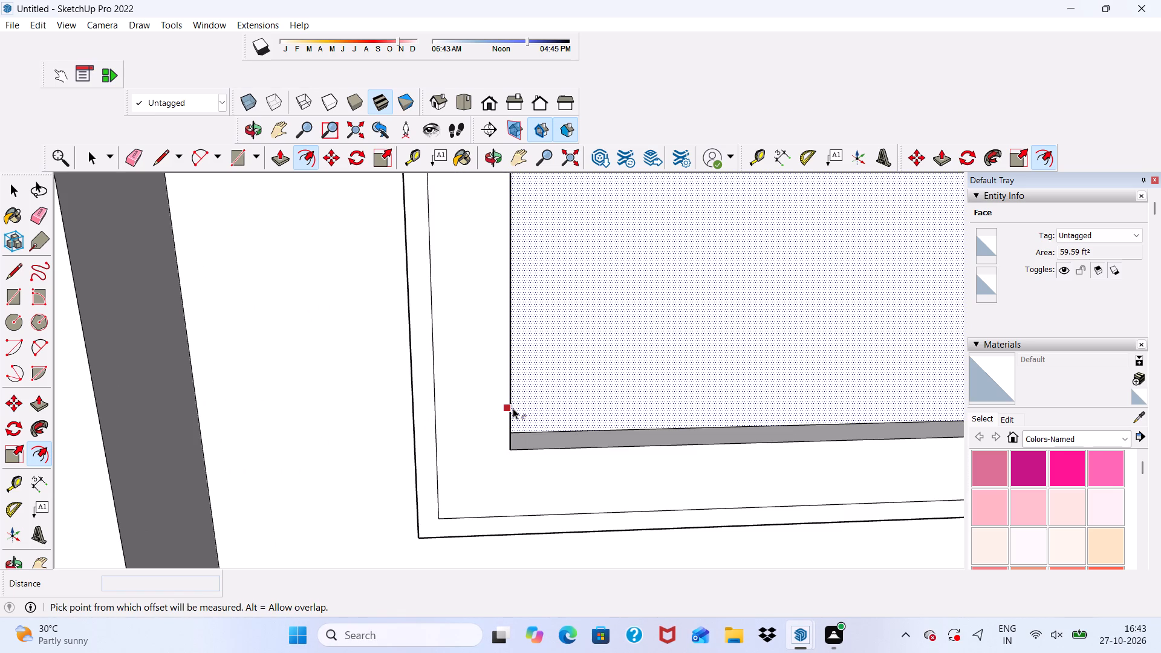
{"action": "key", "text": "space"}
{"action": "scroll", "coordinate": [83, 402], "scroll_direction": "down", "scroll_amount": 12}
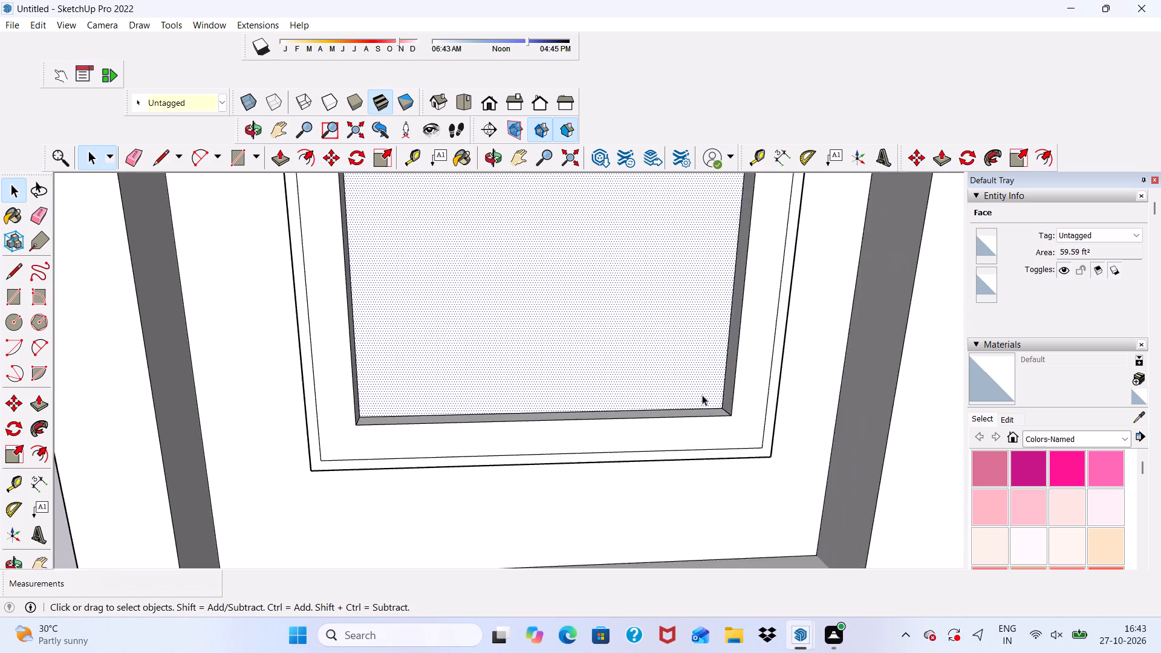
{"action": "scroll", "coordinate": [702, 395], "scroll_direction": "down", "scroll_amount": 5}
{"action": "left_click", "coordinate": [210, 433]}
Offset the outline of the lower window frame's inner front band inward by about 5 5/8".
{"action": "left_click", "coordinate": [303, 154]}
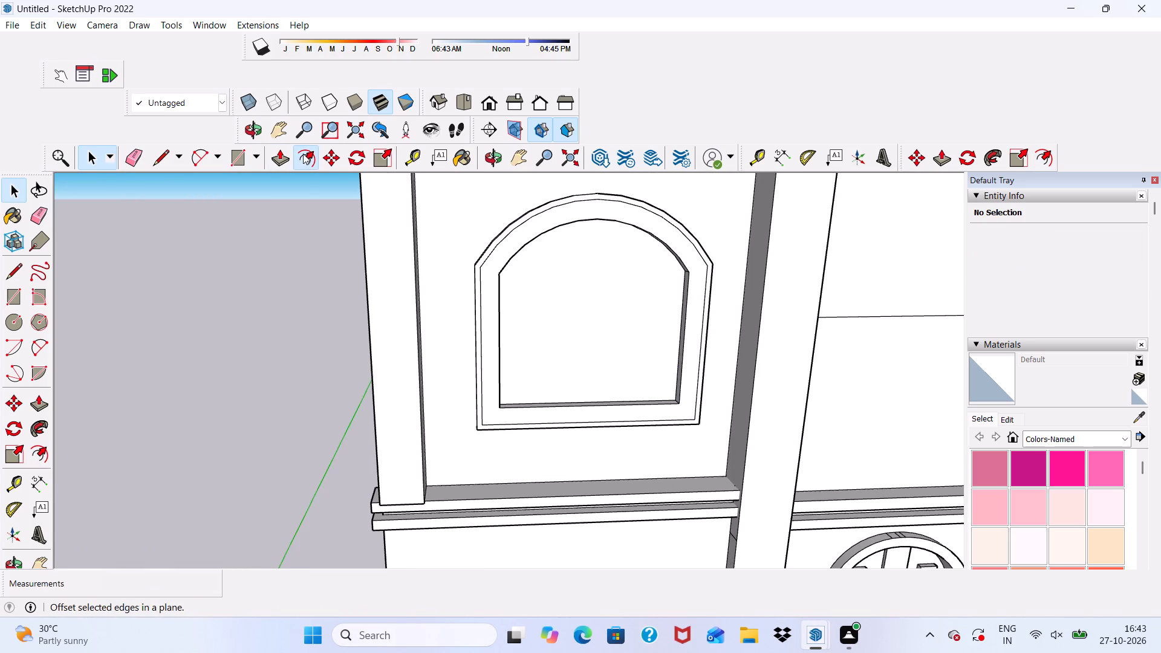
{"action": "scroll", "coordinate": [488, 331], "scroll_direction": "up", "scroll_amount": 4}
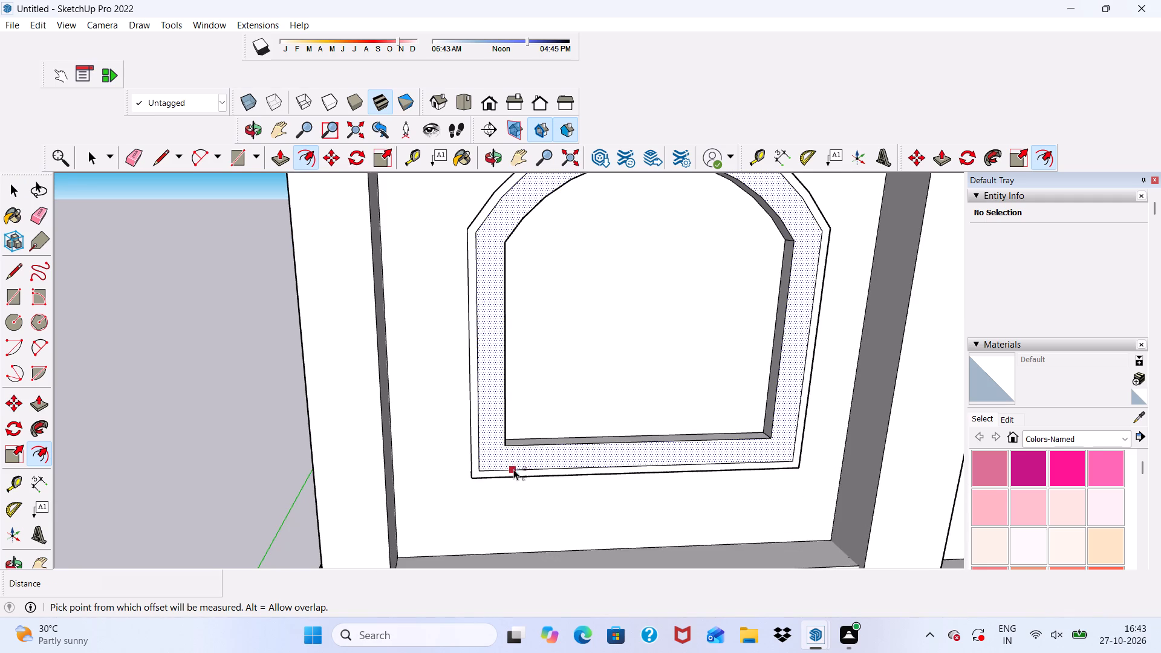
{"action": "scroll", "coordinate": [515, 474], "scroll_direction": "down", "scroll_amount": 2}
{"action": "scroll", "coordinate": [515, 474], "scroll_direction": "up", "scroll_amount": 5}
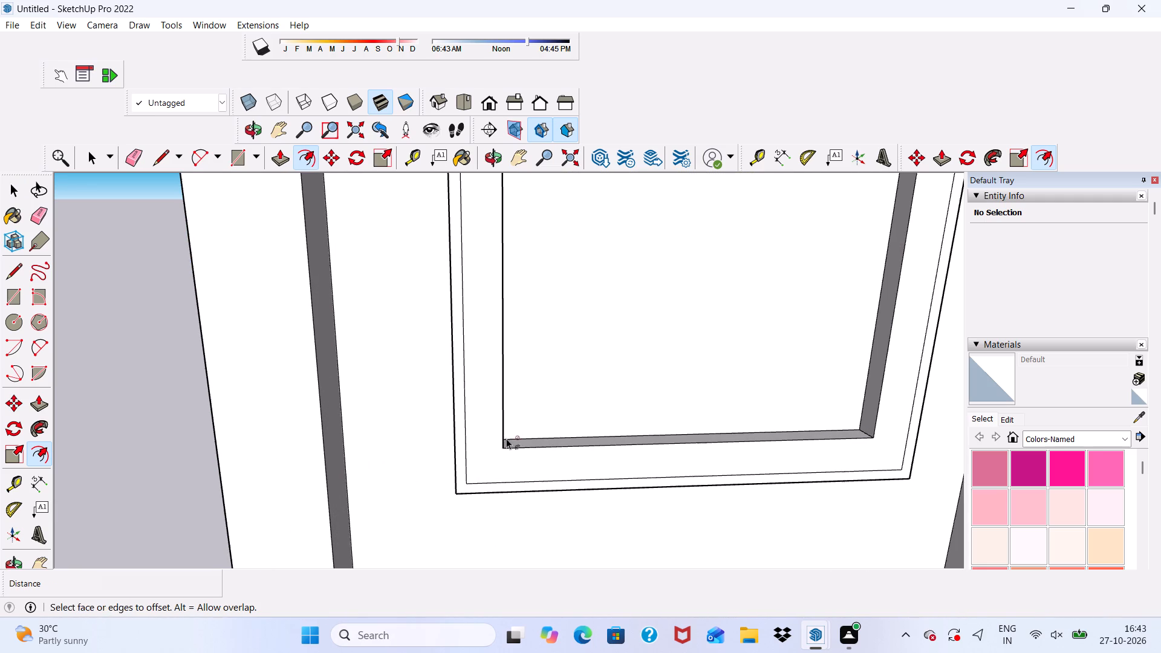
{"action": "scroll", "coordinate": [512, 438], "scroll_direction": "up", "scroll_amount": 7}
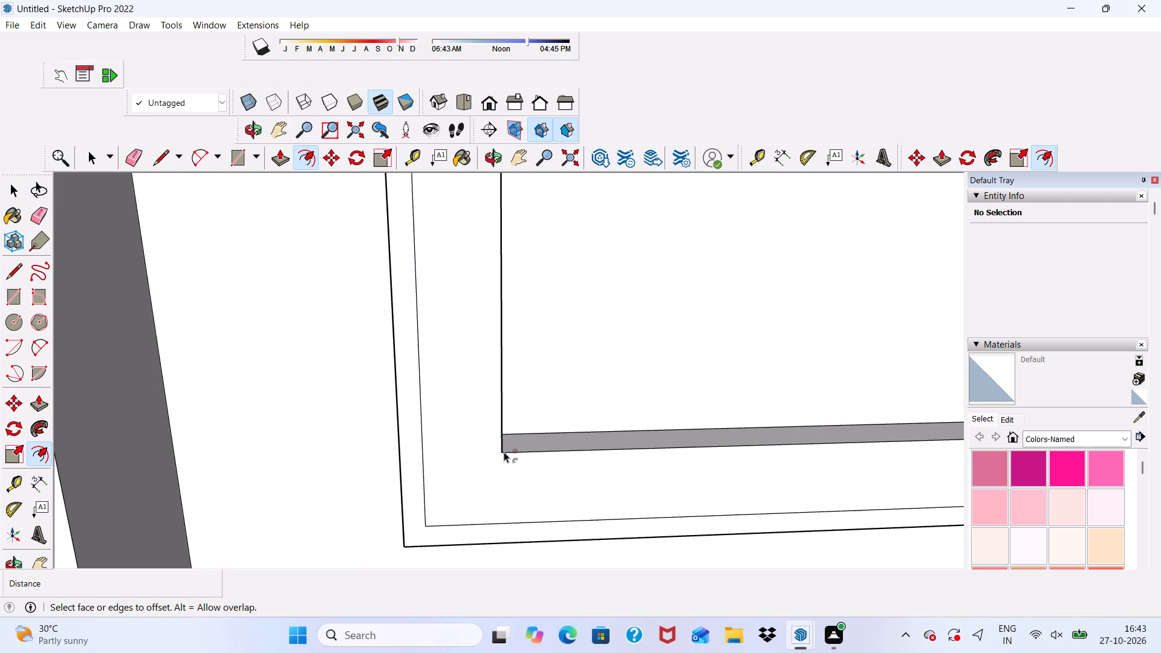
{"action": "scroll", "coordinate": [504, 444], "scroll_direction": "up", "scroll_amount": 3}
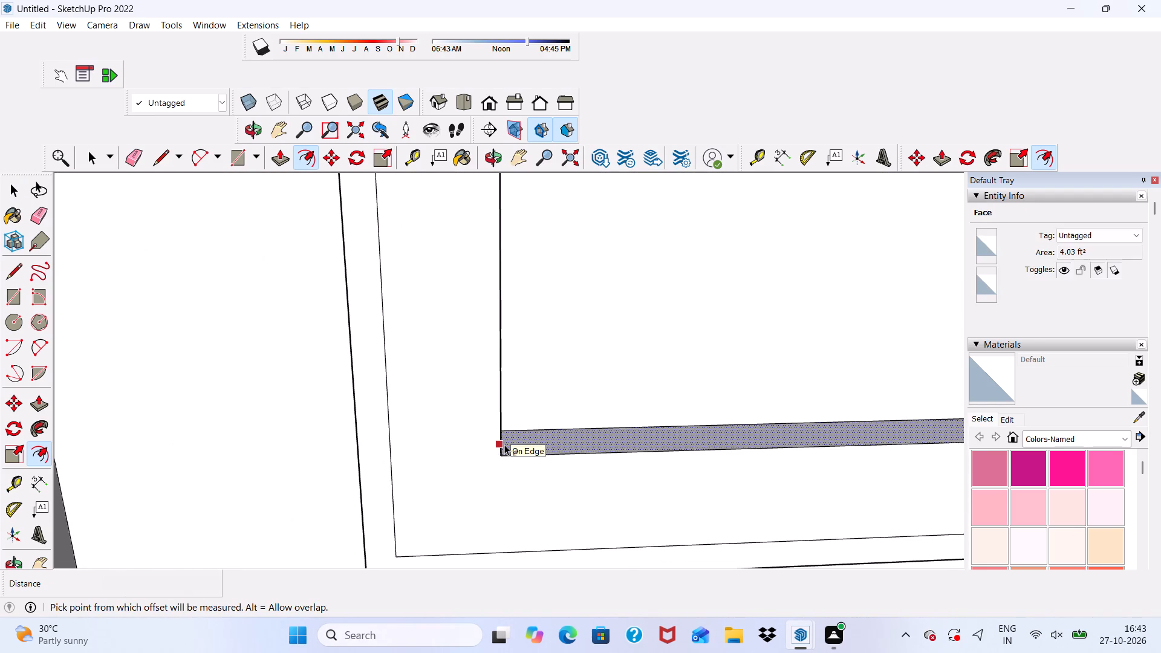
{"action": "scroll", "coordinate": [497, 444], "scroll_direction": "down", "scroll_amount": 3}
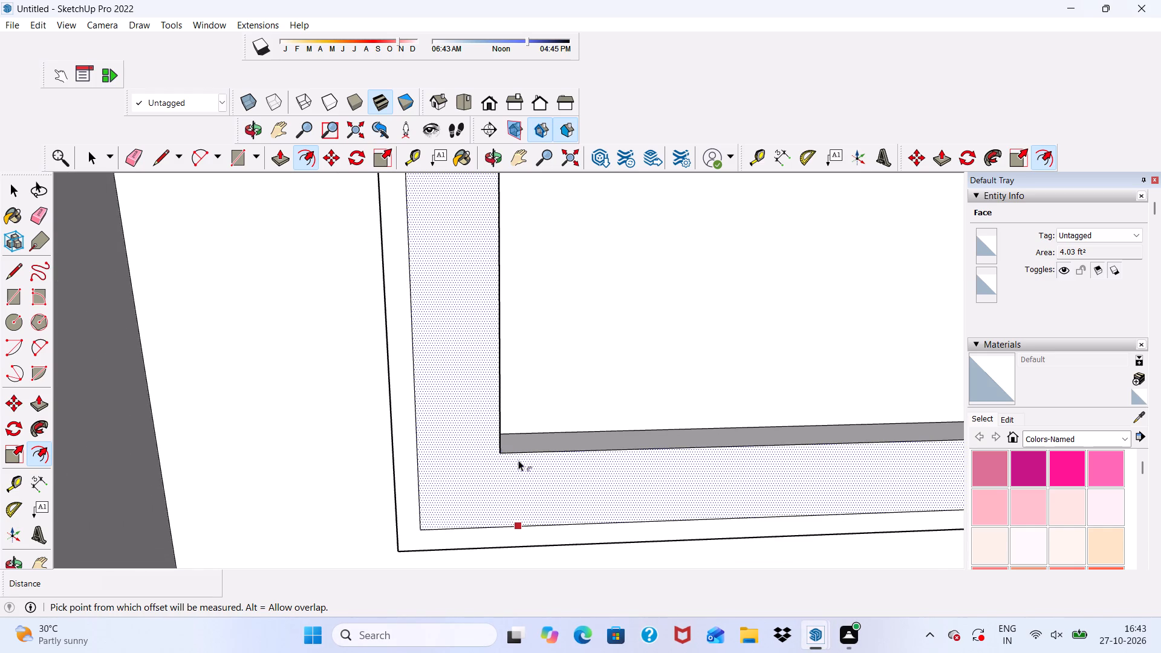
{"action": "left_click", "coordinate": [460, 458]}
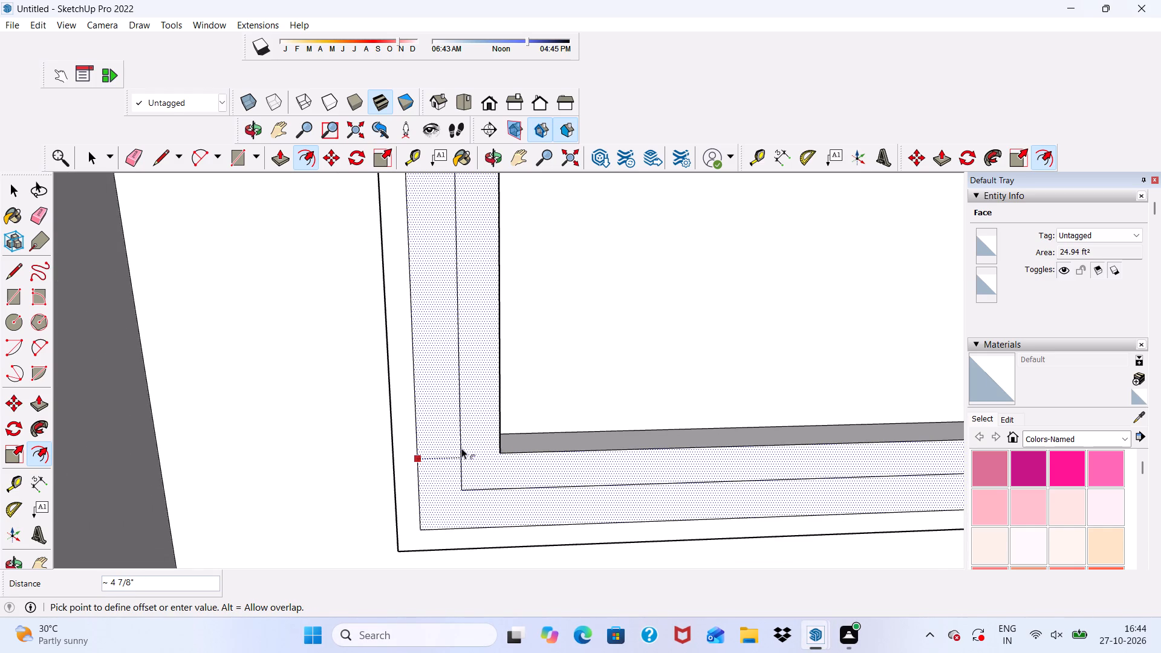
{"action": "left_click", "coordinate": [467, 441]}
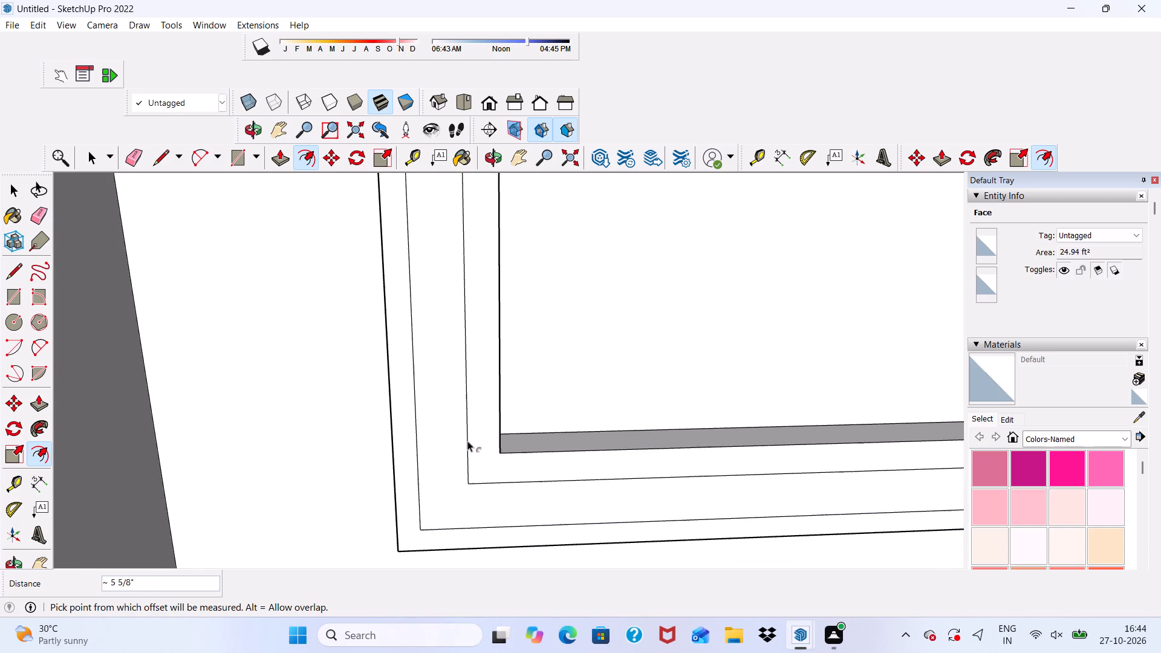
{"action": "scroll", "coordinate": [467, 442], "scroll_direction": "down", "scroll_amount": 18}
{"action": "scroll", "coordinate": [392, 456], "scroll_direction": "up", "scroll_amount": 4}
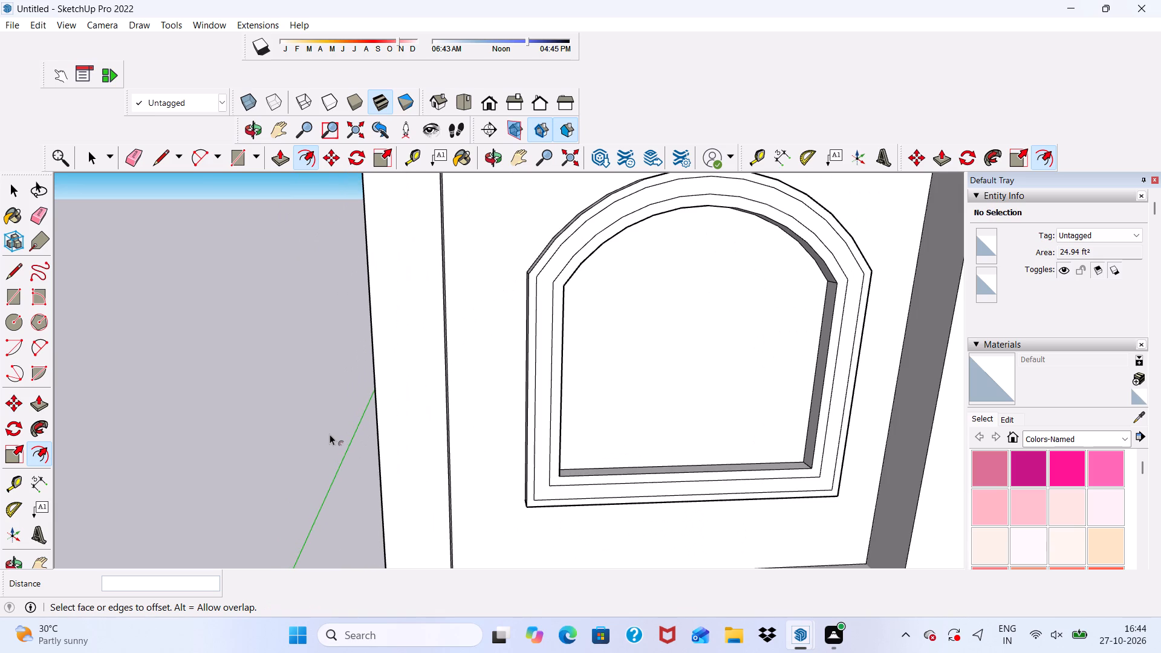
{"action": "key", "text": "space"}
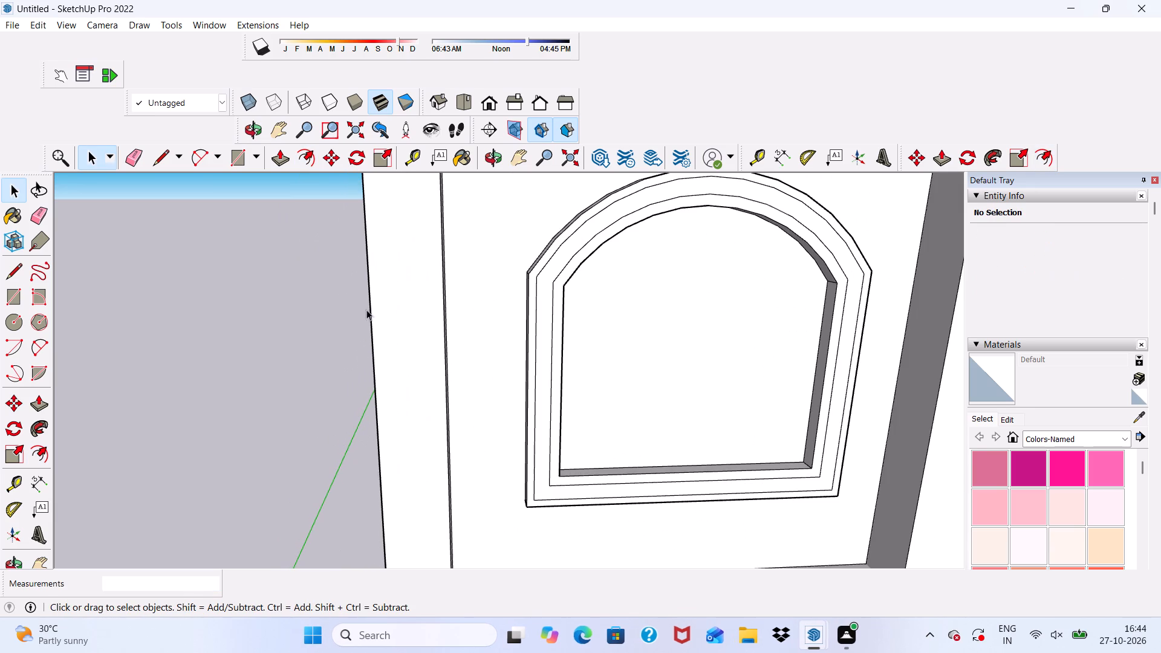
Push/Pull the outermost band of the lower window's frame outward by 3".
{"action": "scroll", "coordinate": [368, 273], "scroll_direction": "up", "scroll_amount": 2}
{"action": "left_click", "coordinate": [278, 158]}
{"action": "scroll", "coordinate": [576, 532], "scroll_direction": "up", "scroll_amount": 4}
{"action": "scroll", "coordinate": [515, 489], "scroll_direction": "up", "scroll_amount": 3}
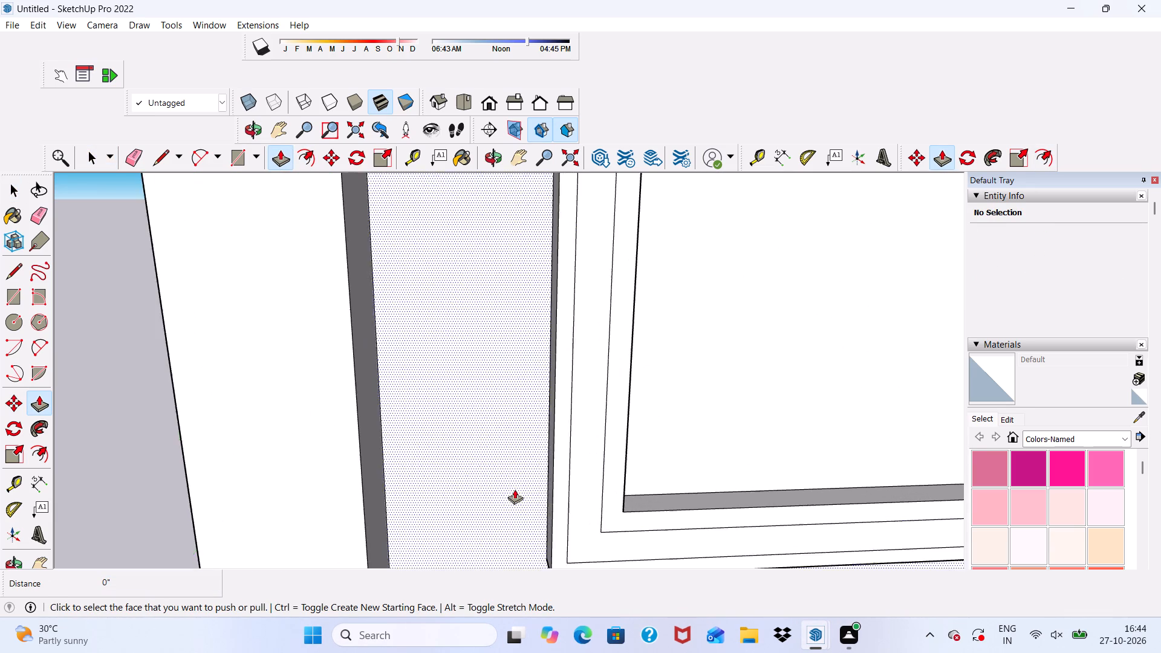
{"action": "scroll", "coordinate": [569, 529], "scroll_direction": "up", "scroll_amount": 4}
{"action": "left_click", "coordinate": [569, 528]}
{"action": "scroll", "coordinate": [530, 504], "scroll_direction": "down", "scroll_amount": 7}
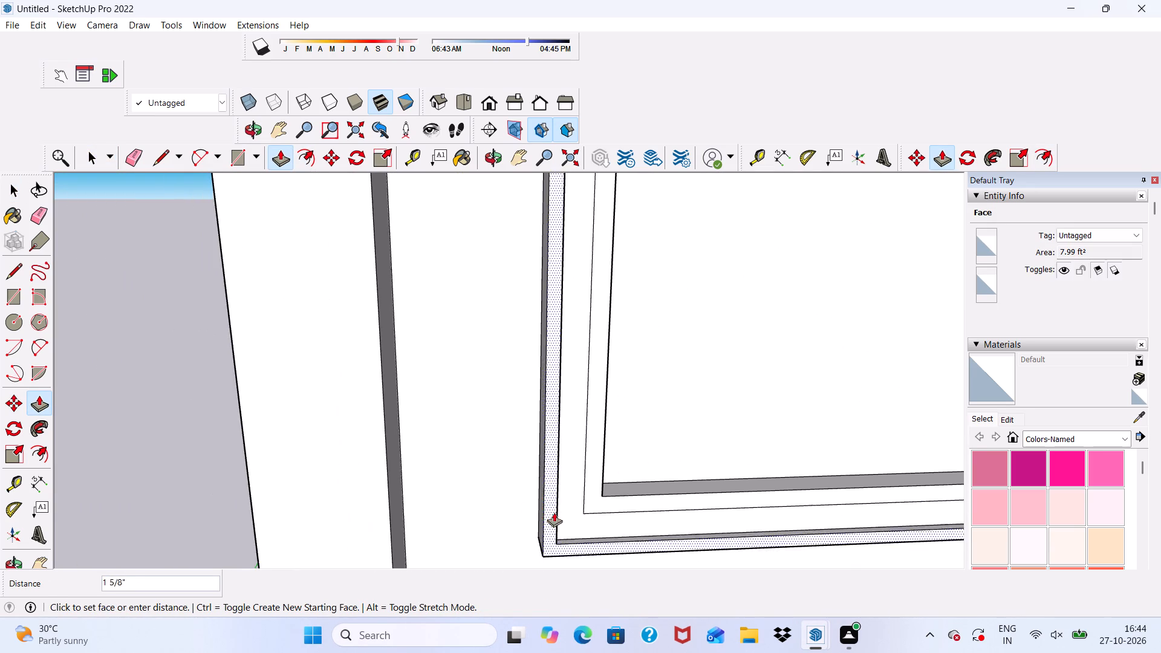
{"action": "scroll", "coordinate": [563, 495], "scroll_direction": "down", "scroll_amount": 5}
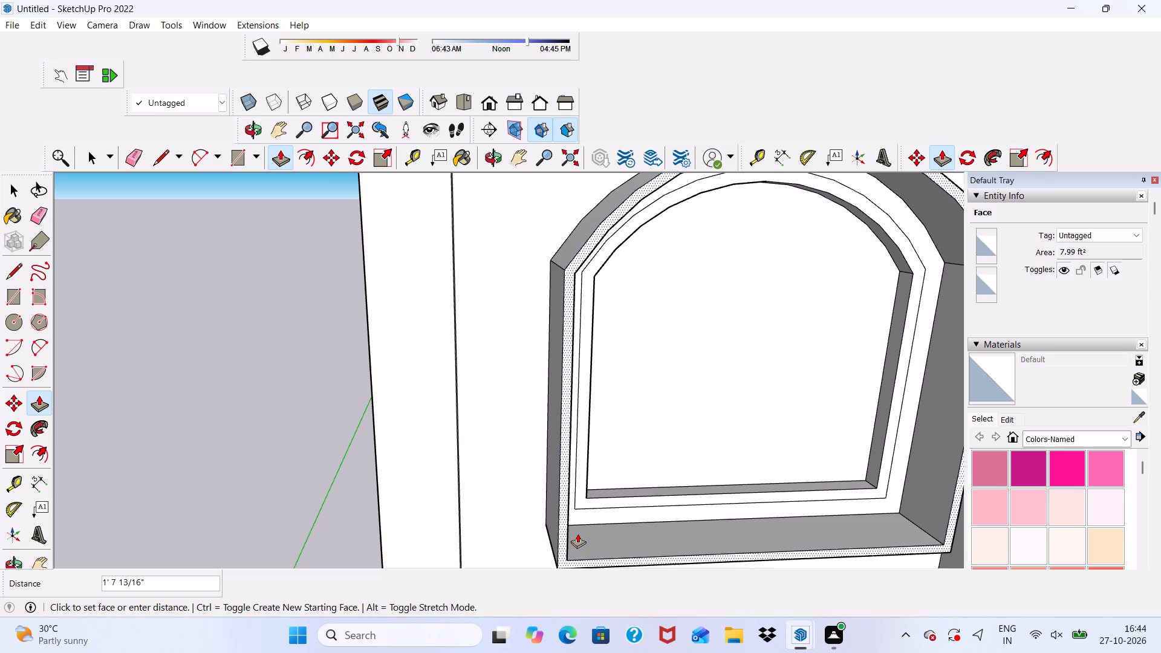
{"action": "key", "text": "3"}
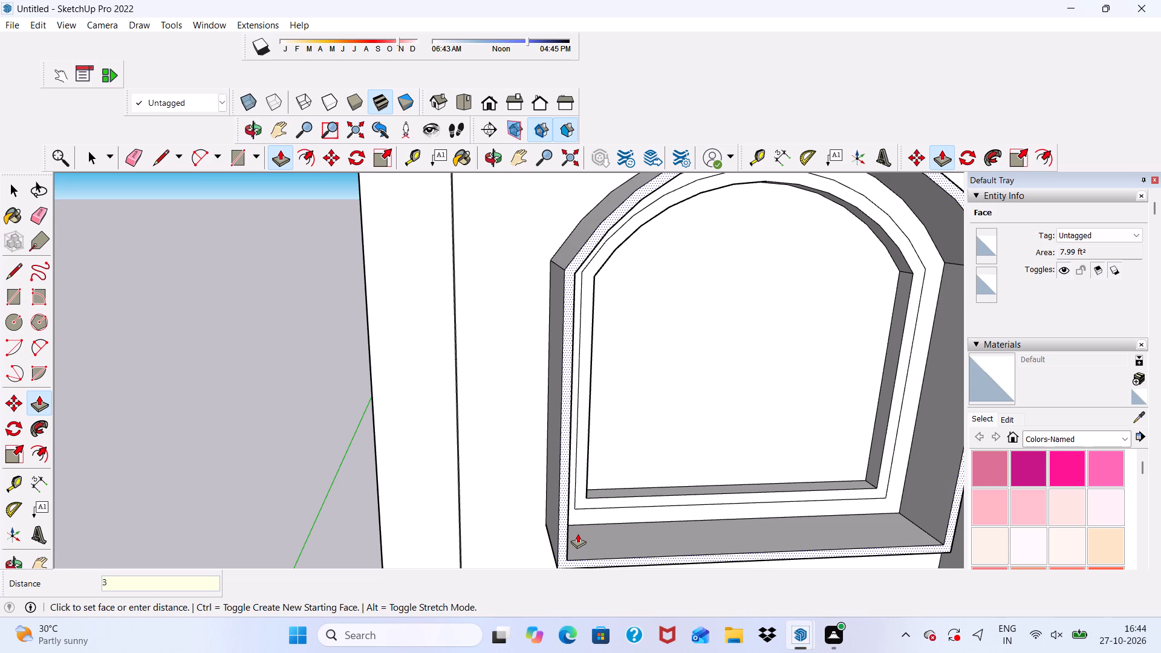
{"action": "key", "text": "shift+quotedbl"}
{"action": "key", "text": "Return"}
{"action": "scroll", "coordinate": [560, 640], "scroll_direction": "down", "scroll_amount": 5}
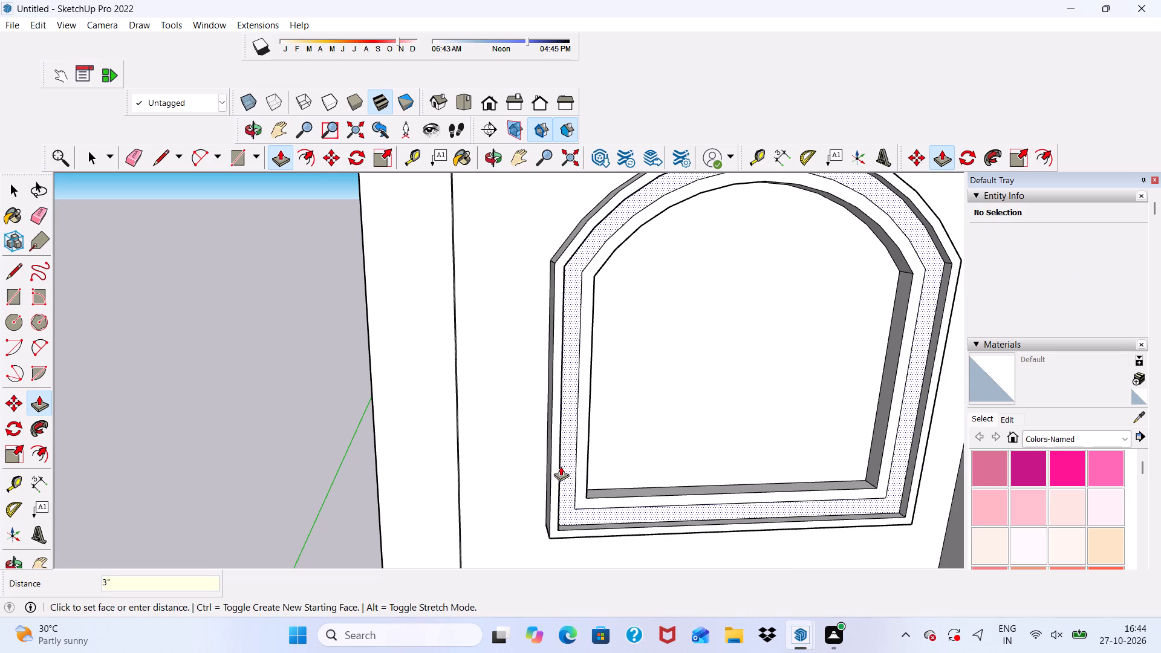
Push/Pull the innermost band of the lower window's frame outward by 3", flush with the outermost band.
{"action": "scroll", "coordinate": [584, 440], "scroll_direction": "up", "scroll_amount": 5}
{"action": "left_click", "coordinate": [584, 440]}
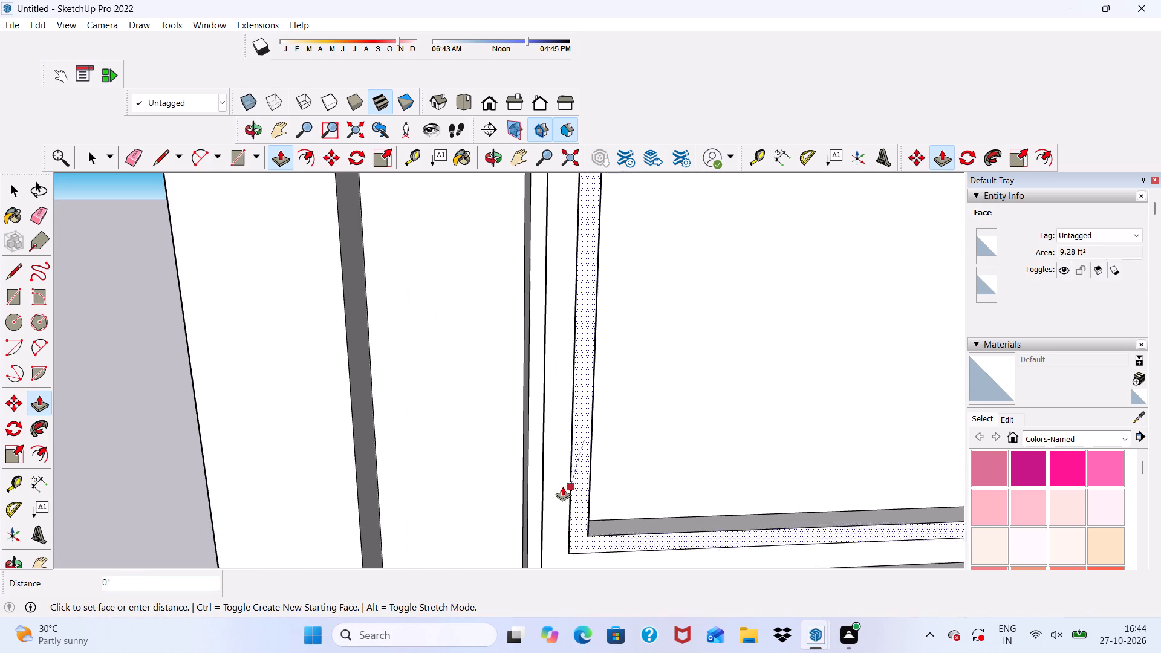
{"action": "left_click", "coordinate": [540, 470]}
{"action": "scroll", "coordinate": [491, 424], "scroll_direction": "down", "scroll_amount": 5}
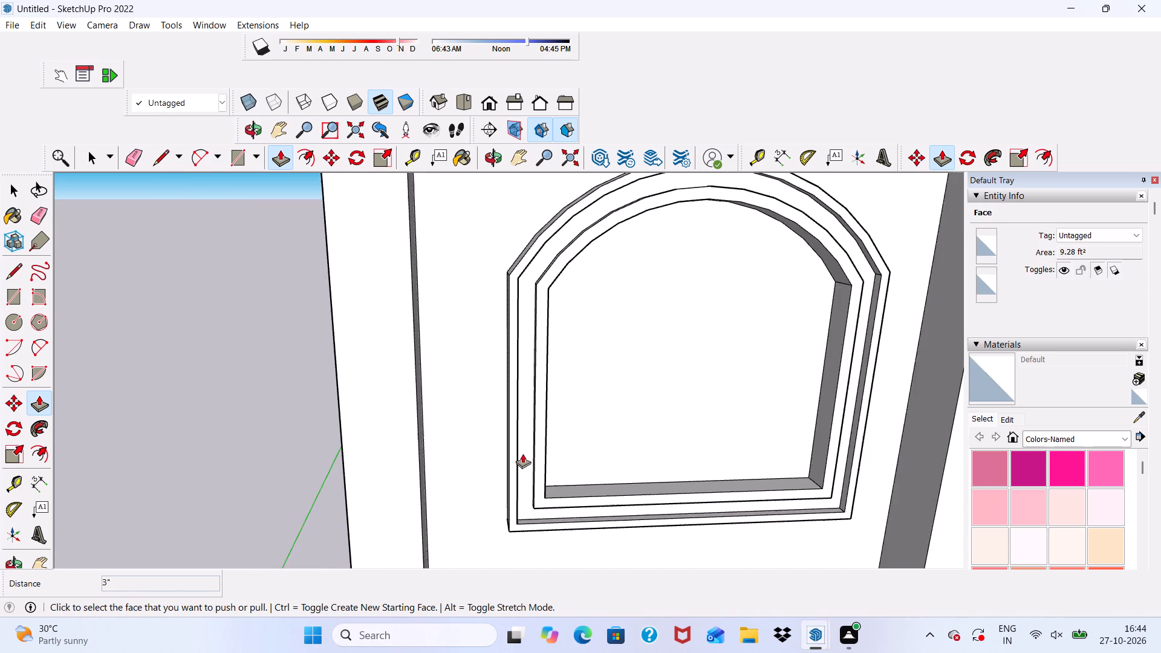
{"action": "scroll", "coordinate": [522, 453], "scroll_direction": "down", "scroll_amount": 4}
{"action": "middle_click_drag", "start_coordinate": [538, 476], "coordinate": [460, 443]}
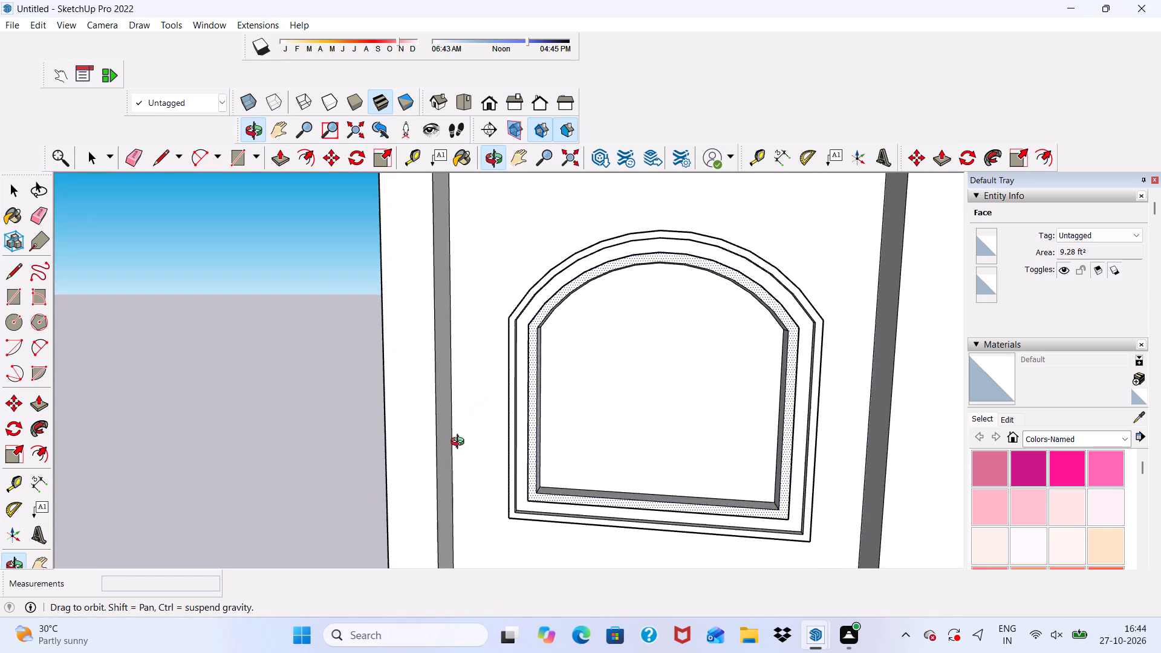
{"action": "middle_click_drag", "start_coordinate": [460, 443], "coordinate": [456, 448]}
{"action": "scroll", "coordinate": [512, 366], "scroll_direction": "down", "scroll_amount": 10}
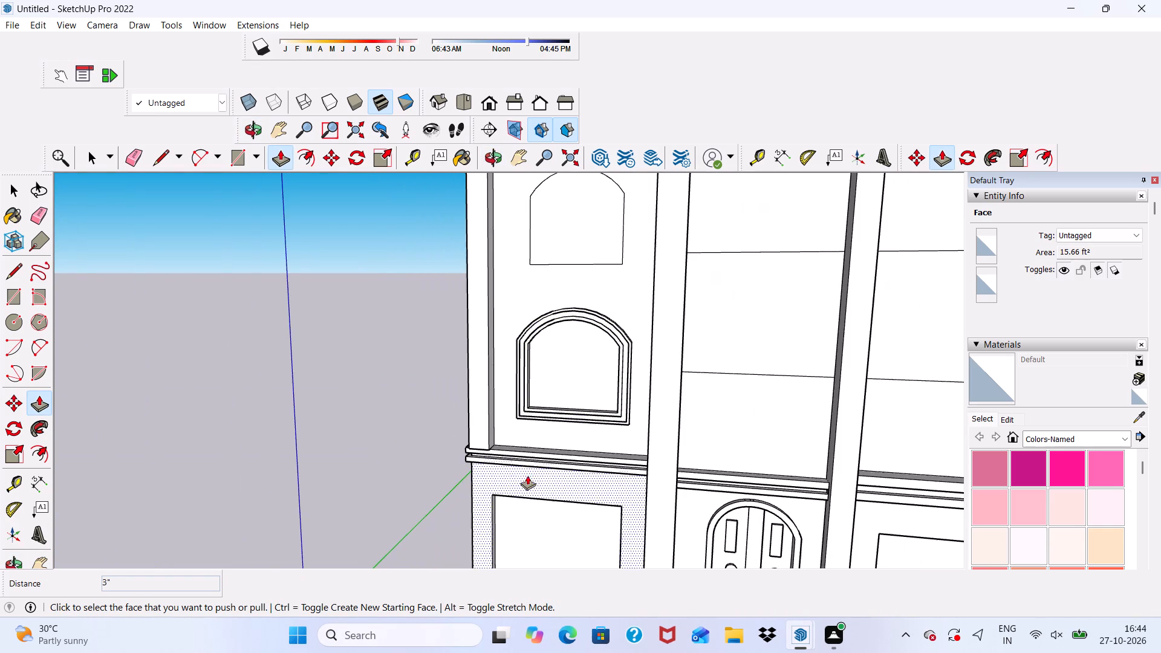
{"action": "scroll", "coordinate": [456, 463], "scroll_direction": "down", "scroll_amount": 6}
{"action": "key", "text": "space"}
Push/Pull the building's top face up by 10' to add height to the facade.
{"action": "scroll", "coordinate": [509, 323], "scroll_direction": "down", "scroll_amount": 1}
{"action": "scroll", "coordinate": [511, 321], "scroll_direction": "up", "scroll_amount": 4}
{"action": "scroll", "coordinate": [513, 337], "scroll_direction": "down", "scroll_amount": 1}
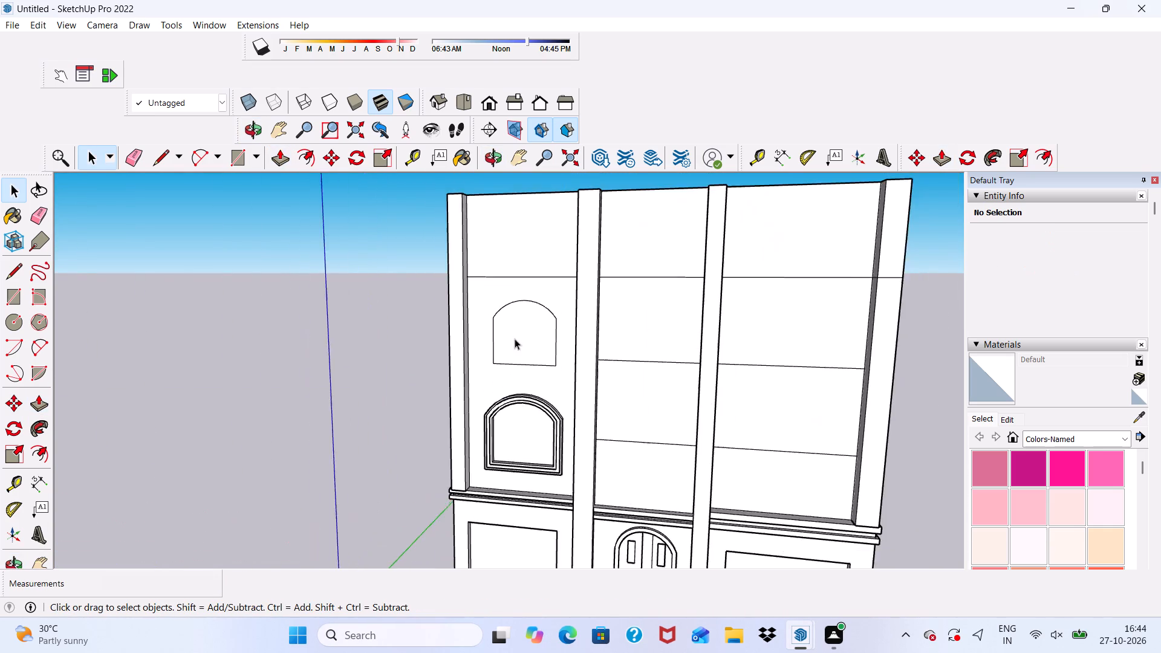
{"action": "middle_click_drag", "start_coordinate": [515, 339], "coordinate": [577, 278]}
{"action": "middle_click_drag", "start_coordinate": [578, 296], "coordinate": [595, 328]}
{"action": "scroll", "coordinate": [563, 305], "scroll_direction": "up", "scroll_amount": 4}
{"action": "scroll", "coordinate": [541, 270], "scroll_direction": "down", "scroll_amount": 1}
{"action": "middle_click_drag", "start_coordinate": [541, 270], "coordinate": [528, 497]}
{"action": "left_click", "coordinate": [512, 244]}
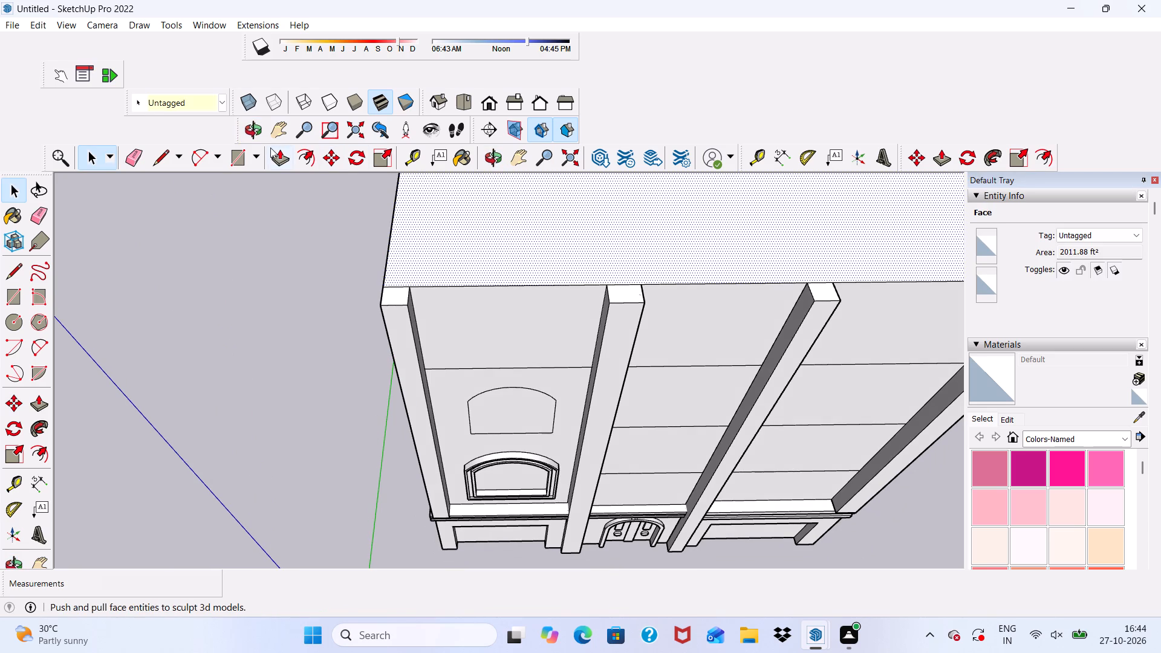
{"action": "left_click", "coordinate": [278, 149]}
{"action": "left_click", "coordinate": [455, 241]}
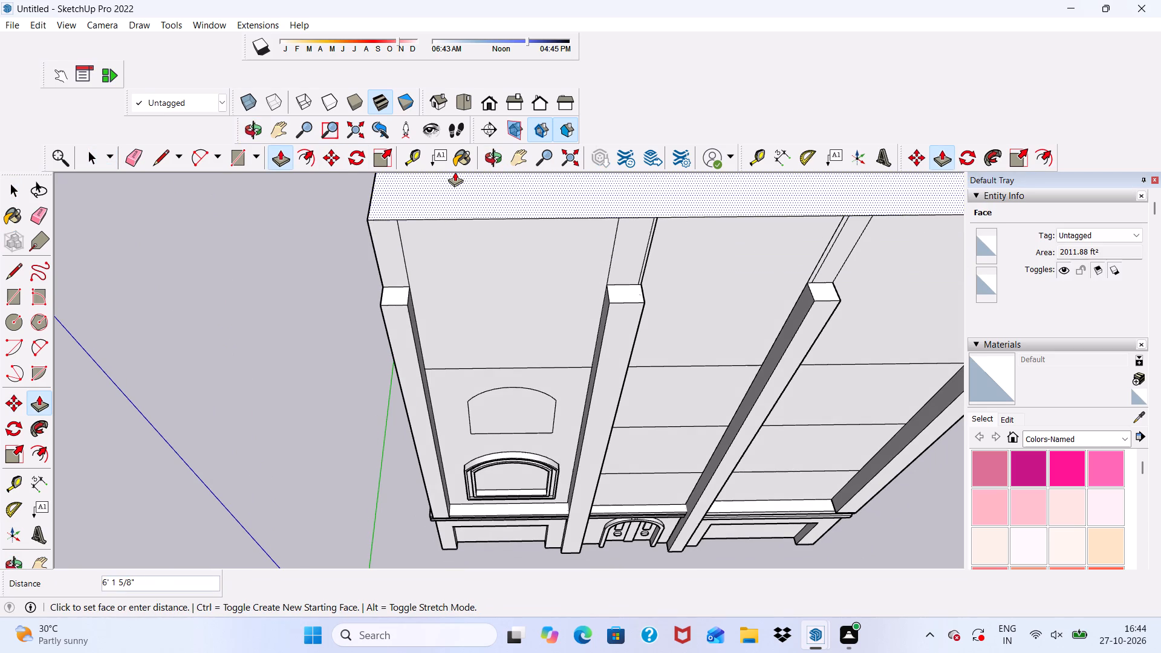
{"action": "type", "text": "5'"}
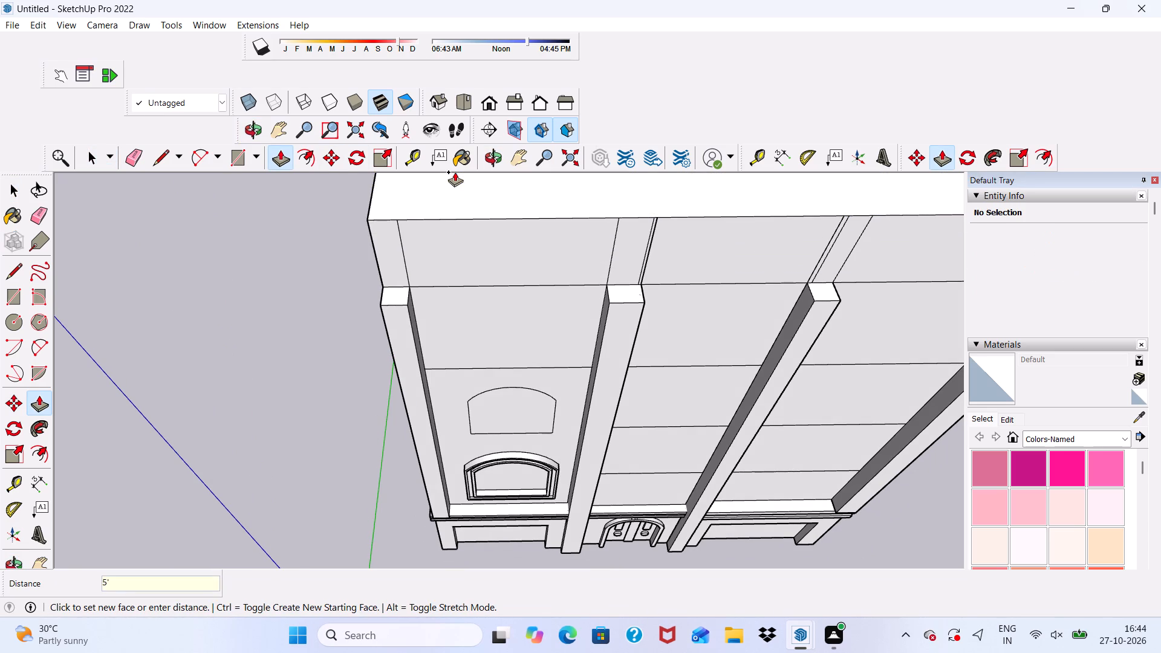
{"action": "key", "text": "BackSpace"}
{"action": "key", "text": "BackSpace"}
{"action": "key", "text": "1"}
{"action": "type", "text": "0'"}
{"action": "key", "text": "Return"}
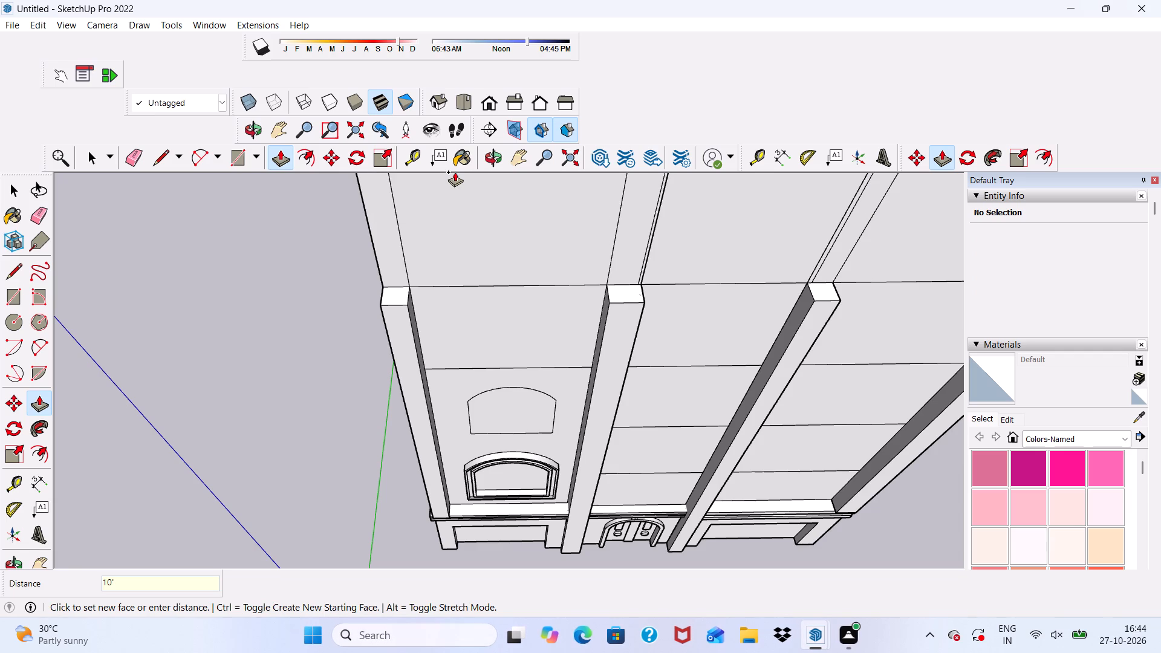
Push/Pull the top of the left corner pilaster up 10' to meet the raised roof level.
{"action": "scroll", "coordinate": [445, 158], "scroll_direction": "down", "scroll_amount": 11}
{"action": "middle_click_drag", "start_coordinate": [491, 326], "coordinate": [490, 158]}
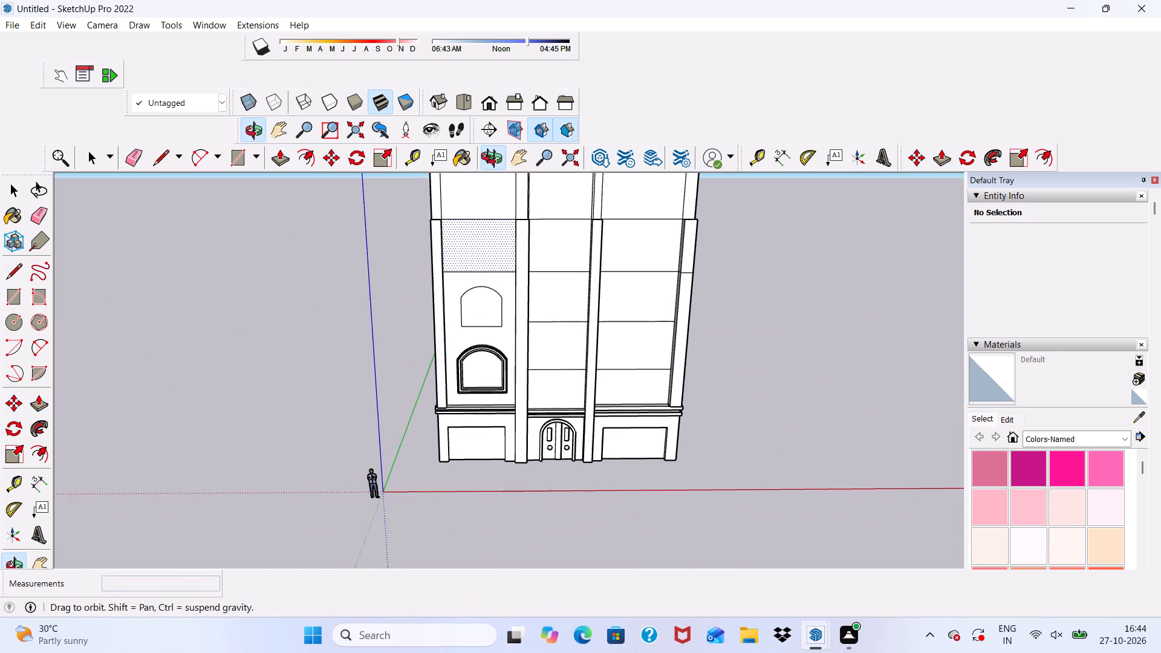
{"action": "middle_click_drag", "start_coordinate": [490, 158], "coordinate": [395, 300]}
{"action": "scroll", "coordinate": [426, 250], "scroll_direction": "up", "scroll_amount": 17}
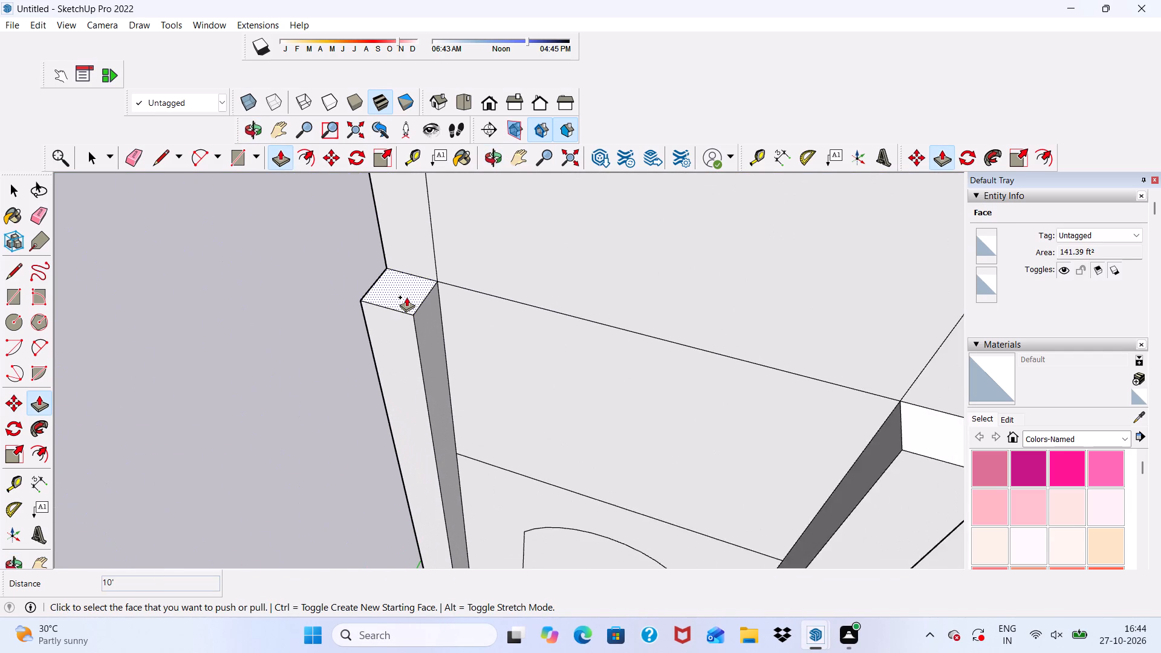
{"action": "scroll", "coordinate": [406, 297], "scroll_direction": "down", "scroll_amount": 1}
{"action": "left_click", "coordinate": [406, 297]}
{"action": "scroll", "coordinate": [406, 290], "scroll_direction": "down", "scroll_amount": 12}
{"action": "scroll", "coordinate": [444, 212], "scroll_direction": "up", "scroll_amount": 3}
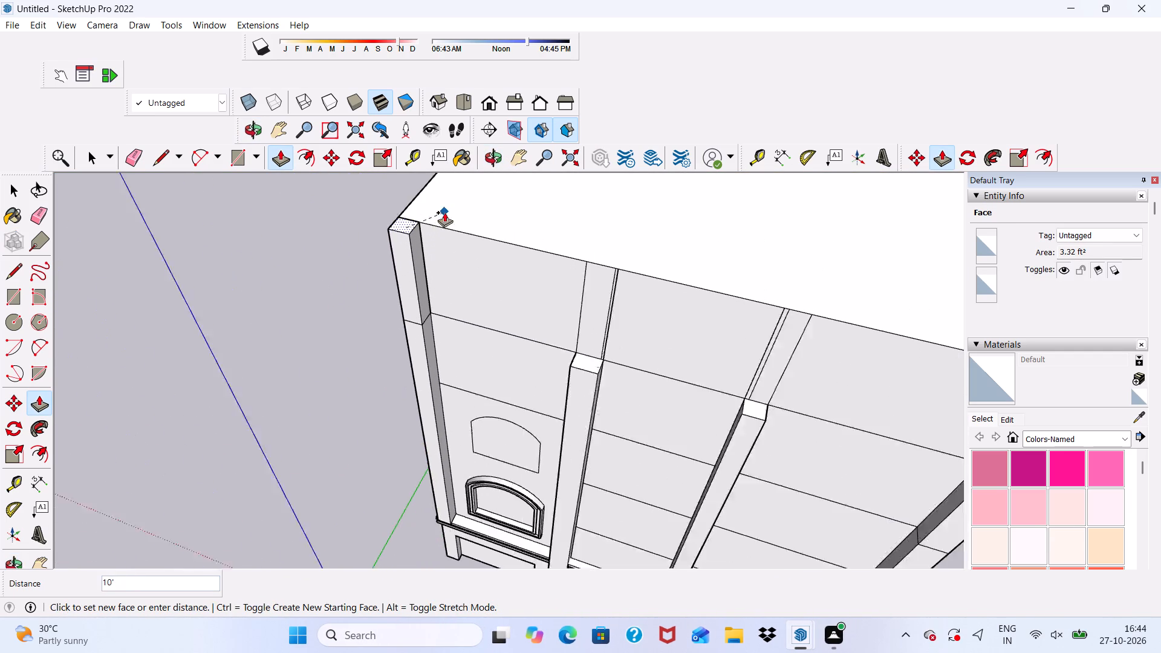
{"action": "scroll", "coordinate": [444, 212], "scroll_direction": "up", "scroll_amount": 2}
{"action": "left_click", "coordinate": [449, 232]}
Push/Pull the tops of the two intermediate pilasters up 10' each to the raised roof level.
{"action": "scroll", "coordinate": [642, 379], "scroll_direction": "up", "scroll_amount": 3}
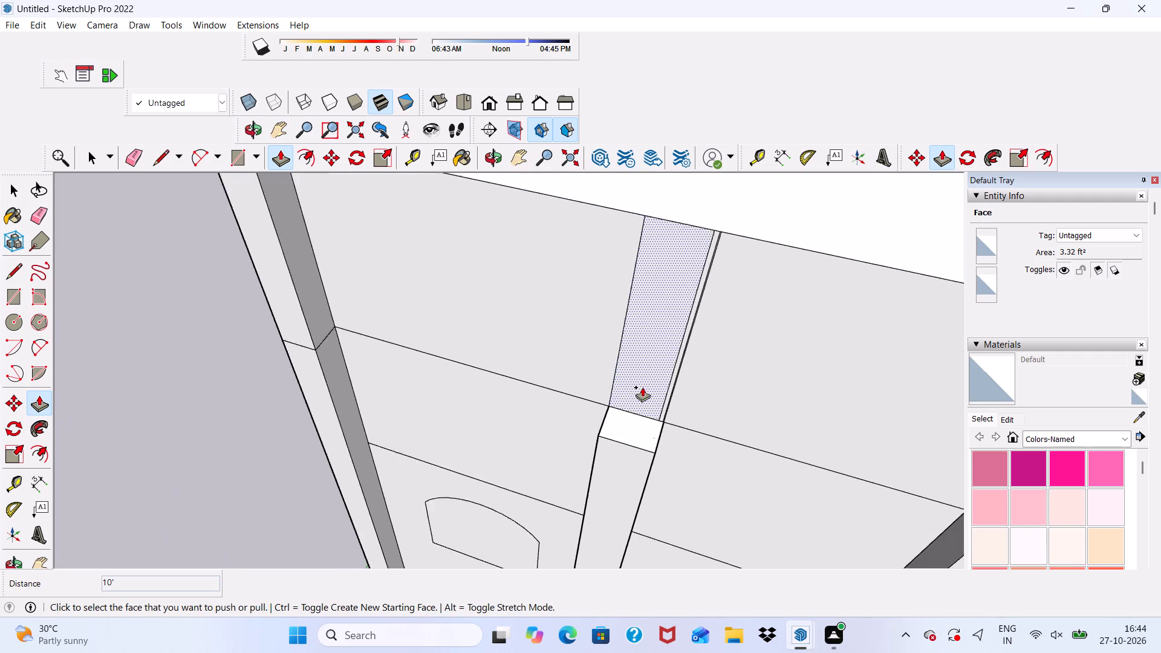
{"action": "scroll", "coordinate": [642, 387], "scroll_direction": "up", "scroll_amount": 2}
{"action": "left_click", "coordinate": [621, 428]}
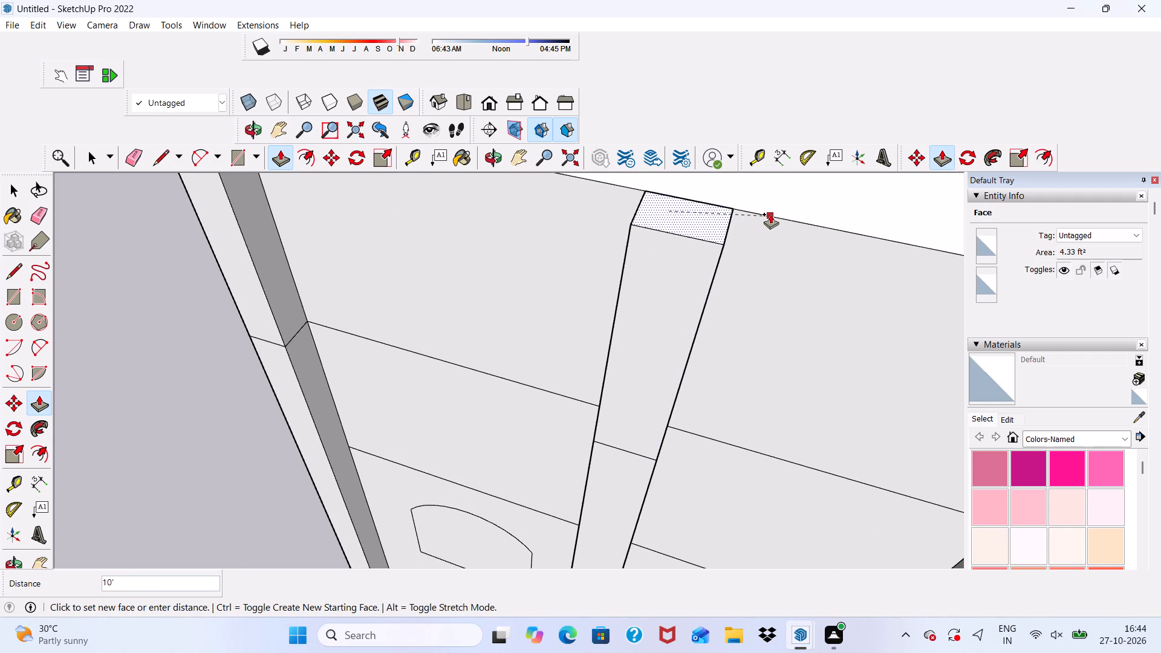
{"action": "left_click", "coordinate": [770, 214]}
{"action": "scroll", "coordinate": [436, 297], "scroll_direction": "down", "scroll_amount": 5}
{"action": "scroll", "coordinate": [746, 460], "scroll_direction": "up", "scroll_amount": 6}
{"action": "left_click", "coordinate": [746, 458]}
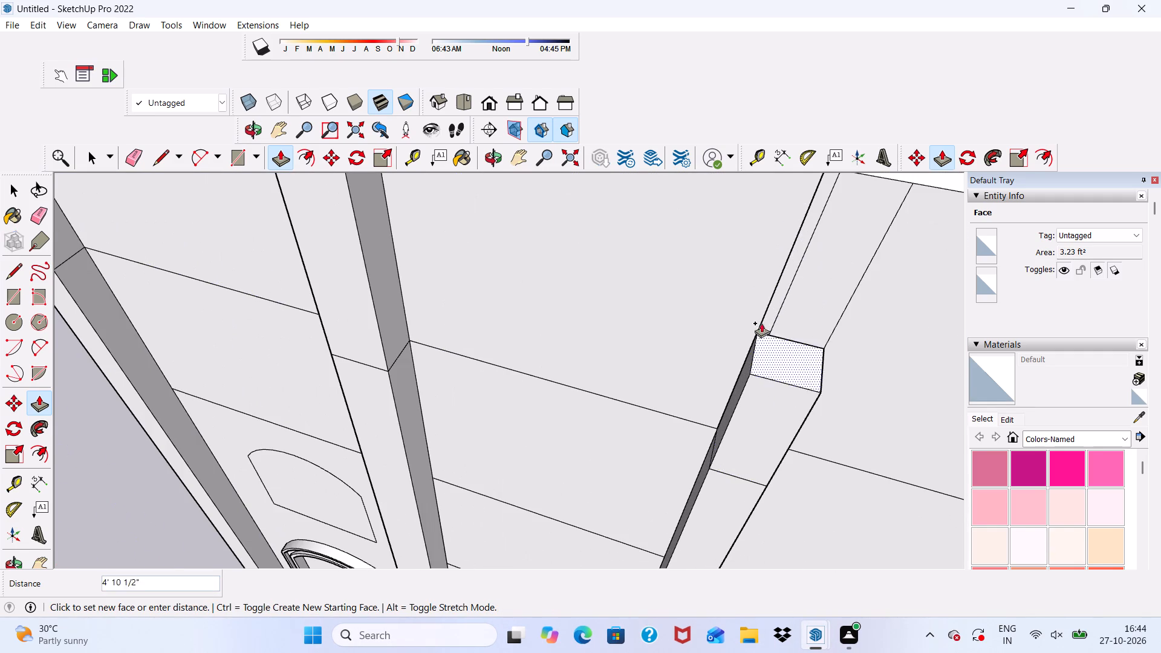
{"action": "scroll", "coordinate": [772, 280], "scroll_direction": "down", "scroll_amount": 2}
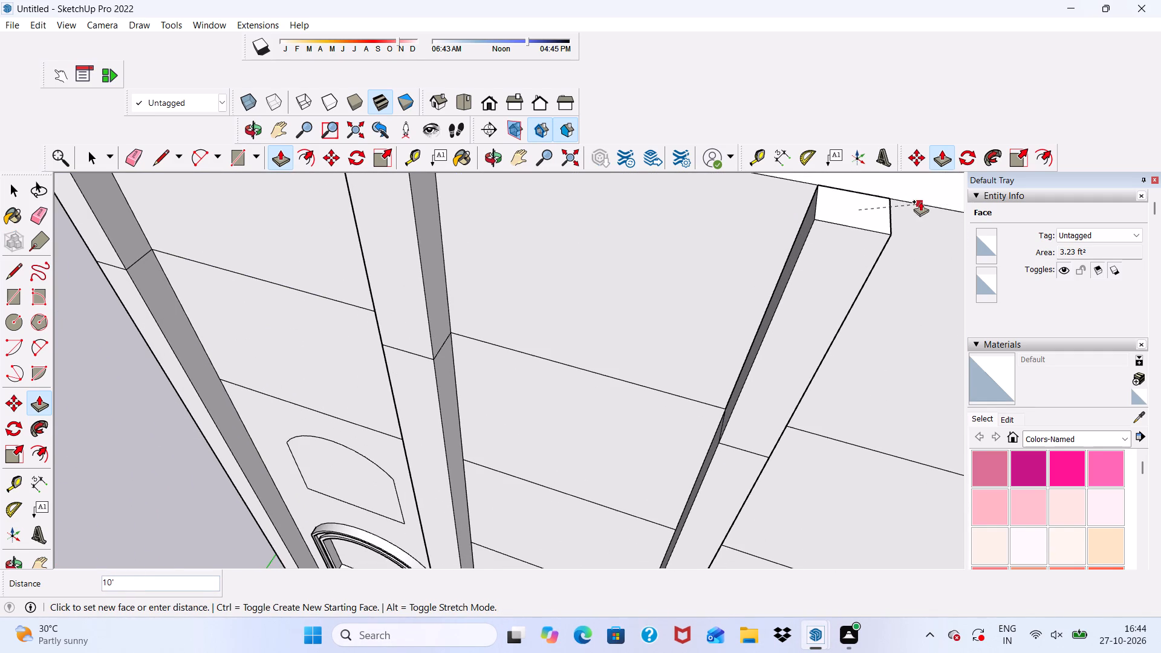
{"action": "left_click", "coordinate": [920, 201]}
Push/Pull the top of the right corner pilaster up 10' to the raised roof level.
{"action": "scroll", "coordinate": [704, 302], "scroll_direction": "down", "scroll_amount": 5}
{"action": "scroll", "coordinate": [557, 334], "scroll_direction": "down", "scroll_amount": 5}
{"action": "scroll", "coordinate": [802, 433], "scroll_direction": "up", "scroll_amount": 5}
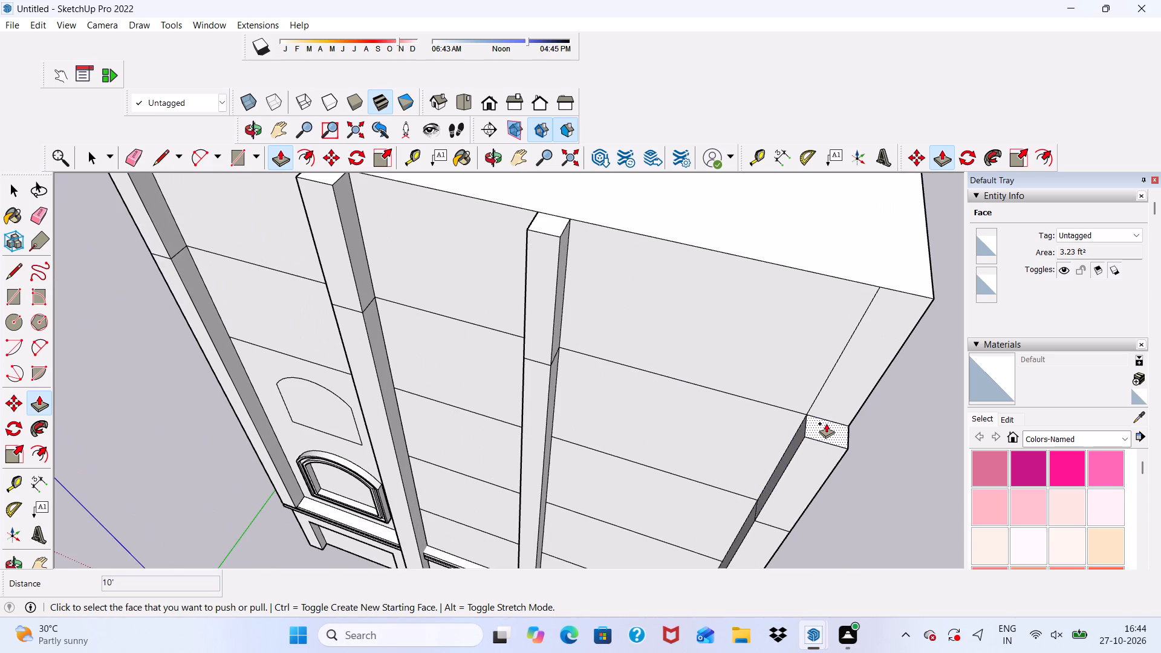
{"action": "left_click", "coordinate": [826, 423]}
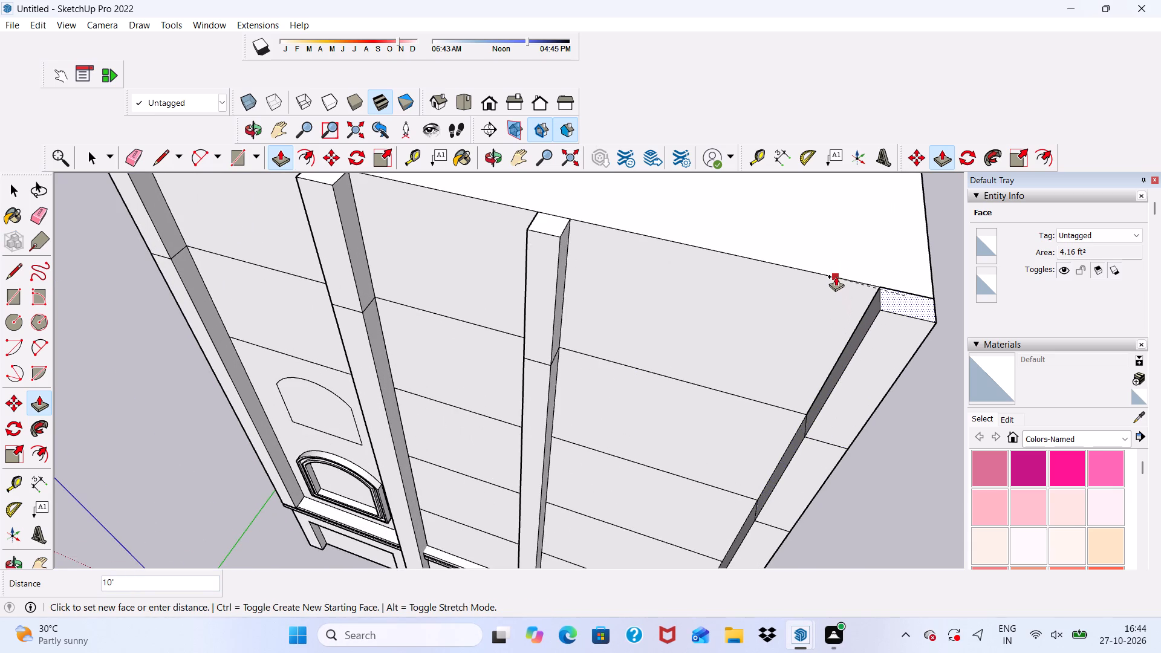
{"action": "left_click", "coordinate": [836, 276]}
{"action": "scroll", "coordinate": [818, 304], "scroll_direction": "down", "scroll_amount": 4}
{"action": "middle_click_drag", "start_coordinate": [810, 369], "coordinate": [854, 253]}
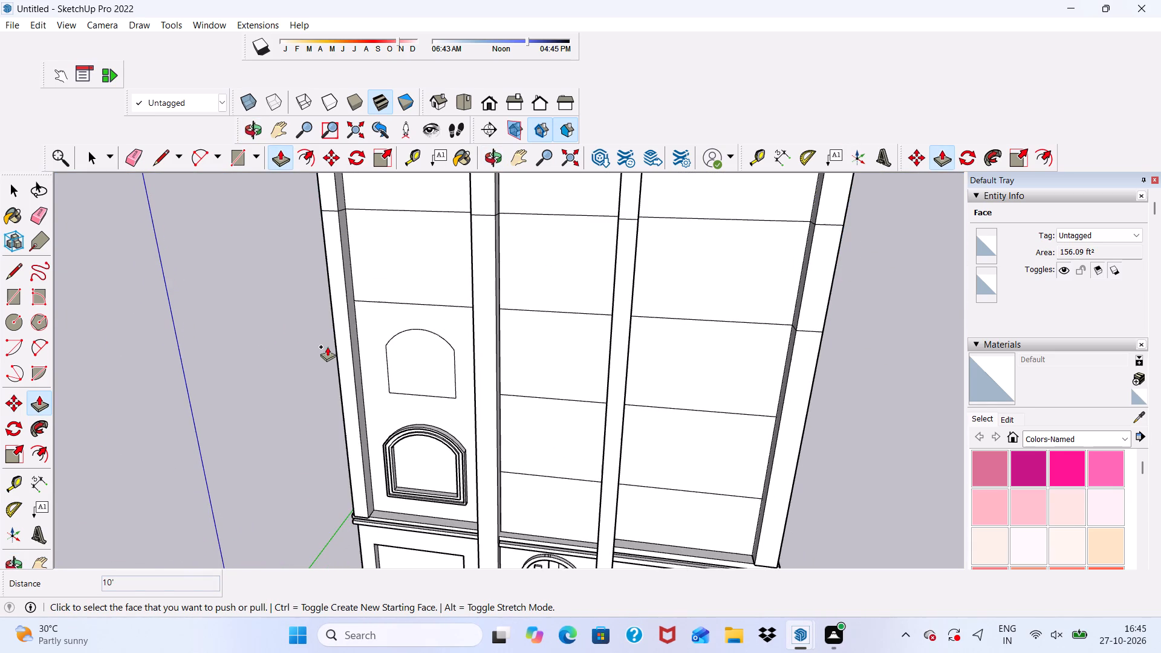
Copy the plain arched window outline in the left bay straight up about 13' 3" onto the storey above.
{"action": "key", "text": "space"}
{"action": "scroll", "coordinate": [428, 346], "scroll_direction": "down", "scroll_amount": 1}
{"action": "middle_click_drag", "start_coordinate": [431, 346], "coordinate": [527, 296]}
{"action": "scroll", "coordinate": [409, 405], "scroll_direction": "up", "scroll_amount": 2}
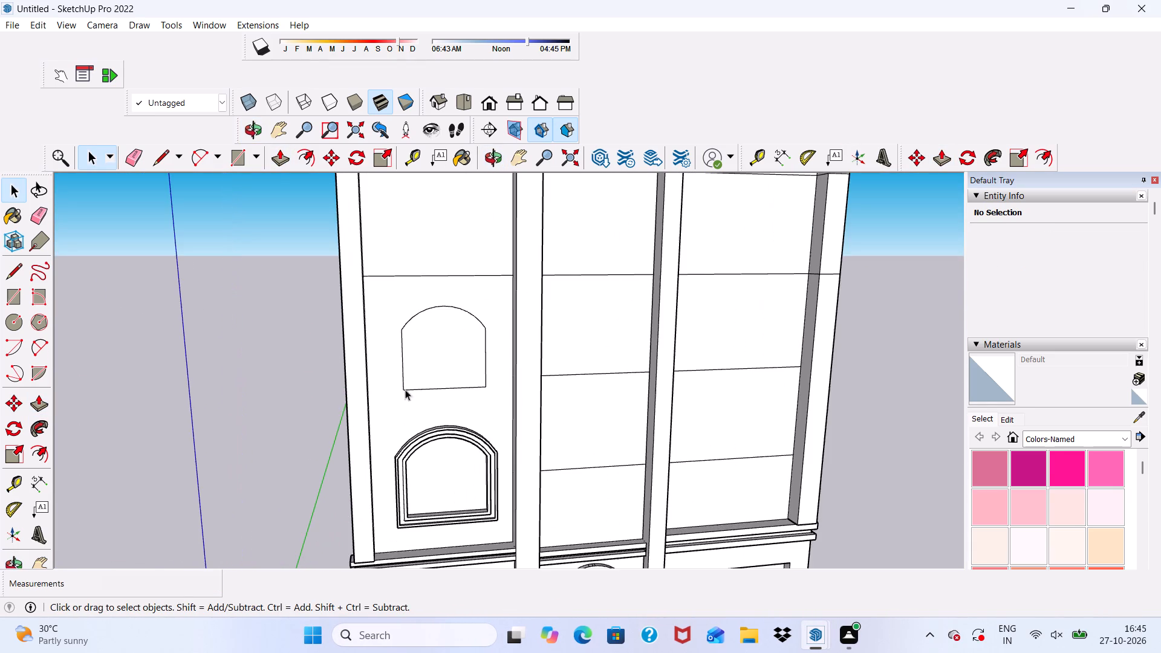
{"action": "double_click", "coordinate": [408, 355]}
{"action": "left_click", "coordinate": [329, 155]}
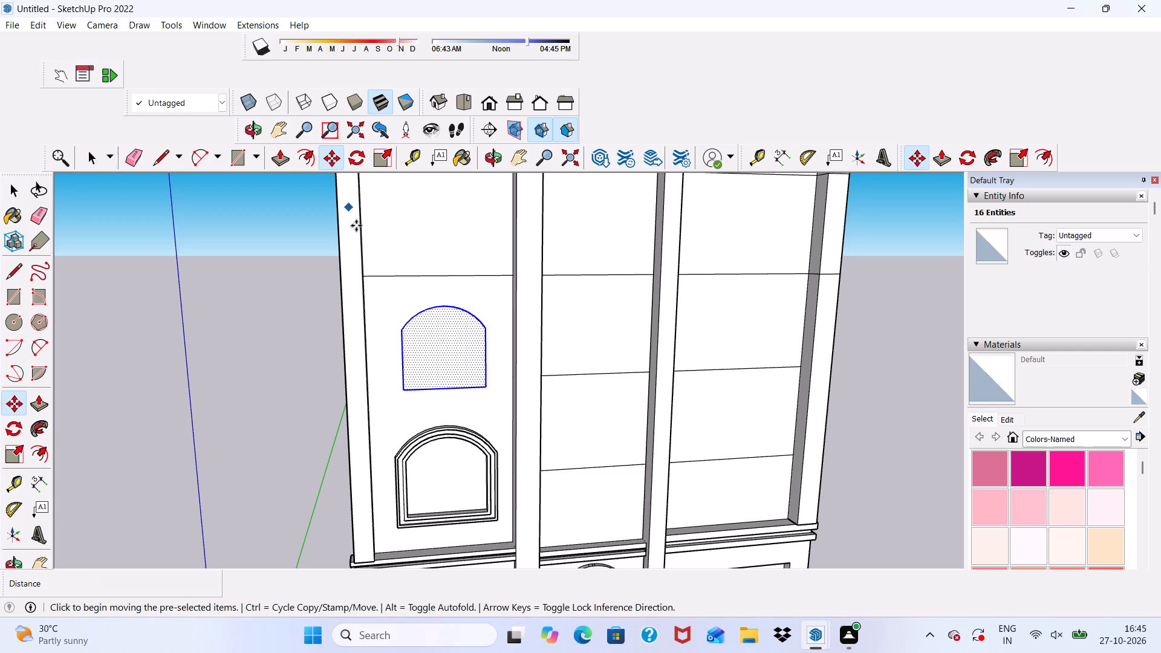
{"action": "left_click", "coordinate": [406, 386]}
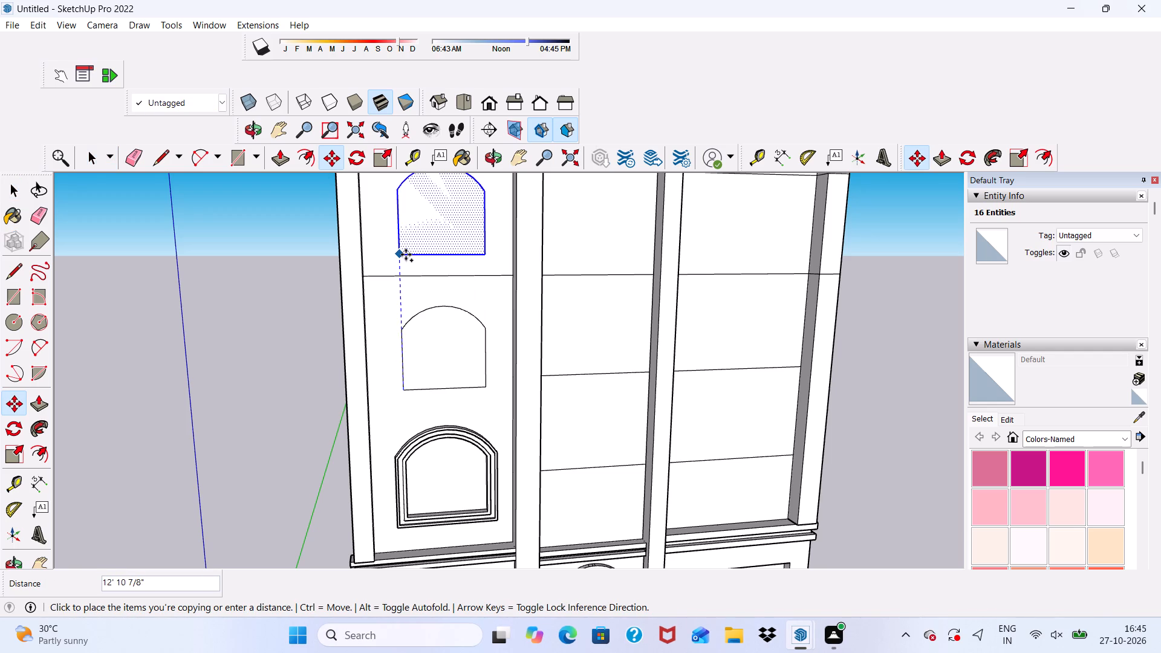
{"action": "left_click", "coordinate": [406, 251]}
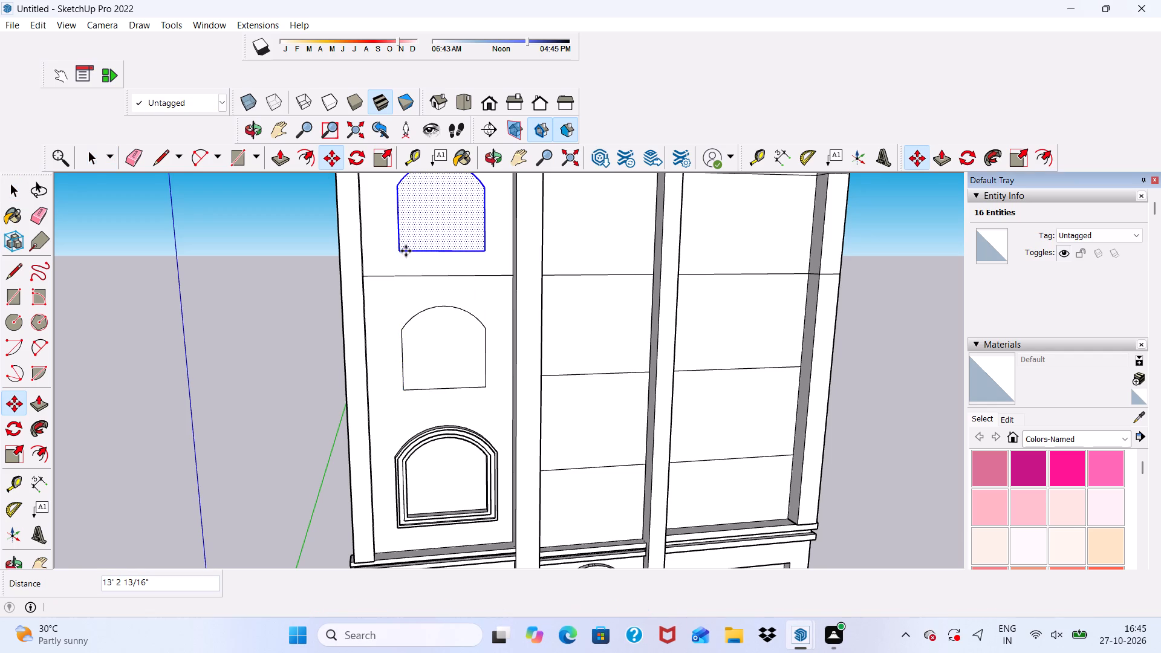
{"action": "scroll", "coordinate": [406, 271], "scroll_direction": "down", "scroll_amount": 5}
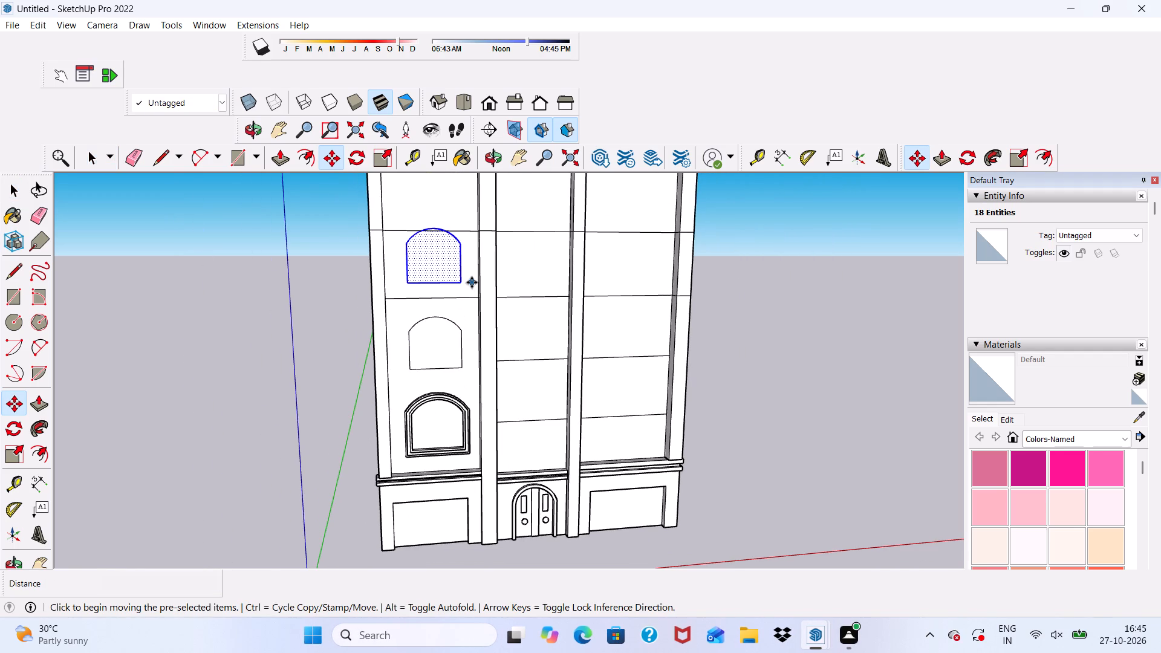
Nudge the copied arched outline sideways along the wall by about 2 1/4" and another 1 5/16".
{"action": "key", "text": "space"}
{"action": "scroll", "coordinate": [403, 277], "scroll_direction": "up", "scroll_amount": 4}
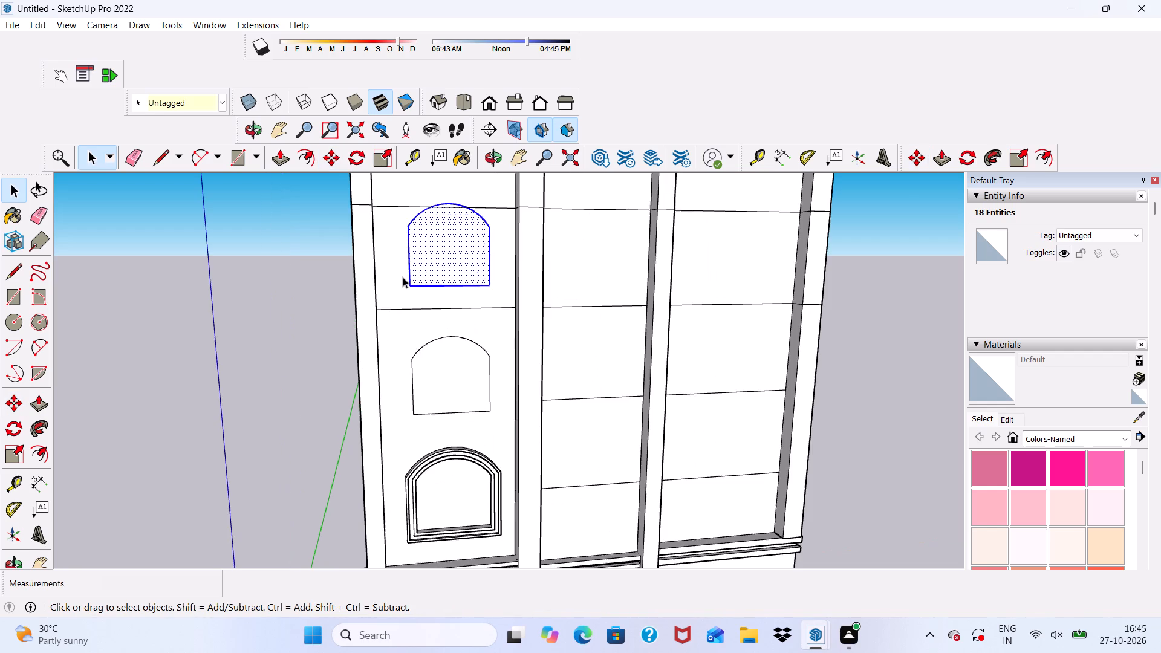
{"action": "left_click", "coordinate": [333, 155]}
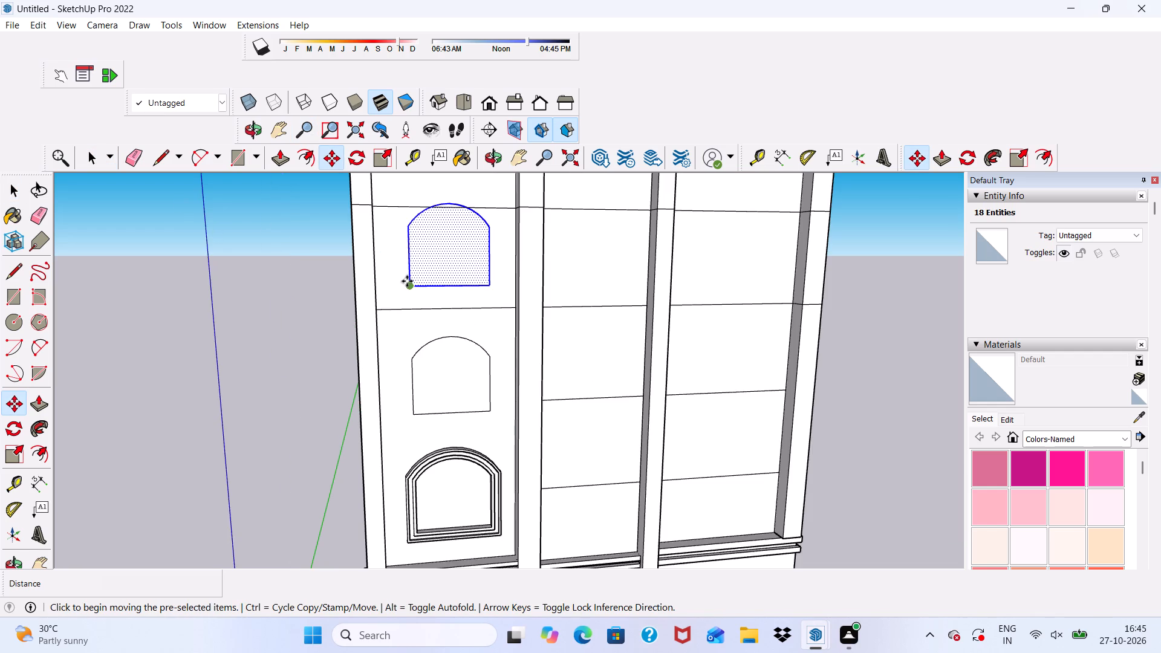
{"action": "left_click", "coordinate": [407, 281]}
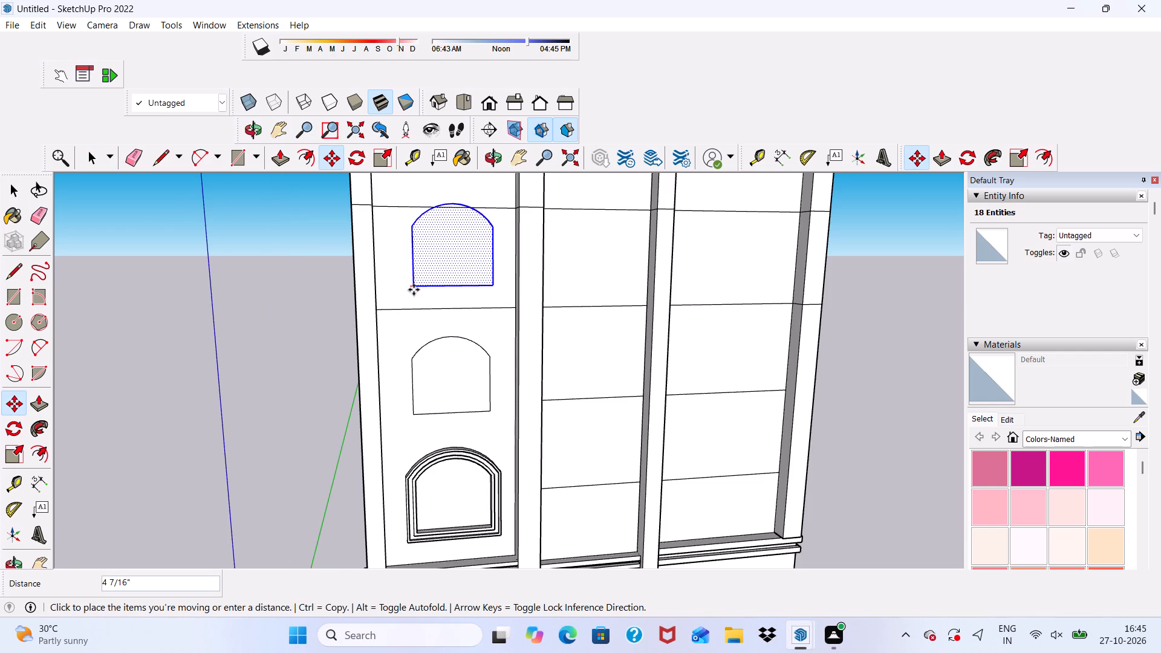
{"action": "left_click", "coordinate": [412, 290]}
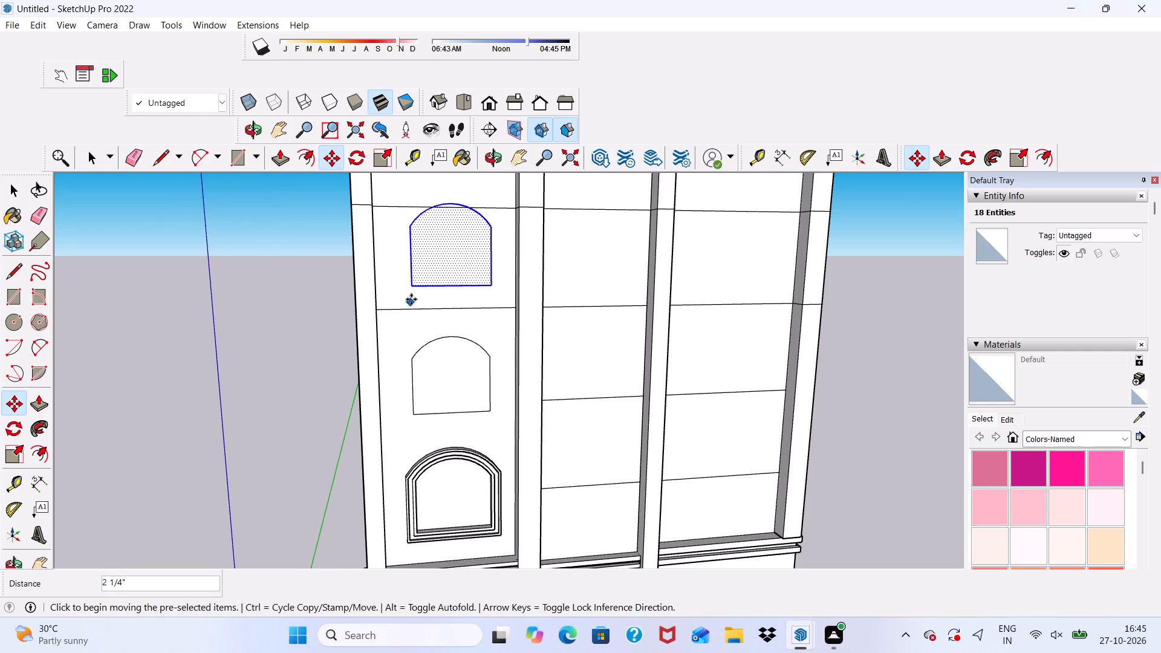
{"action": "left_click", "coordinate": [413, 281]}
{"action": "left_click_drag", "start_coordinate": [413, 293], "coordinate": [414, 307]}
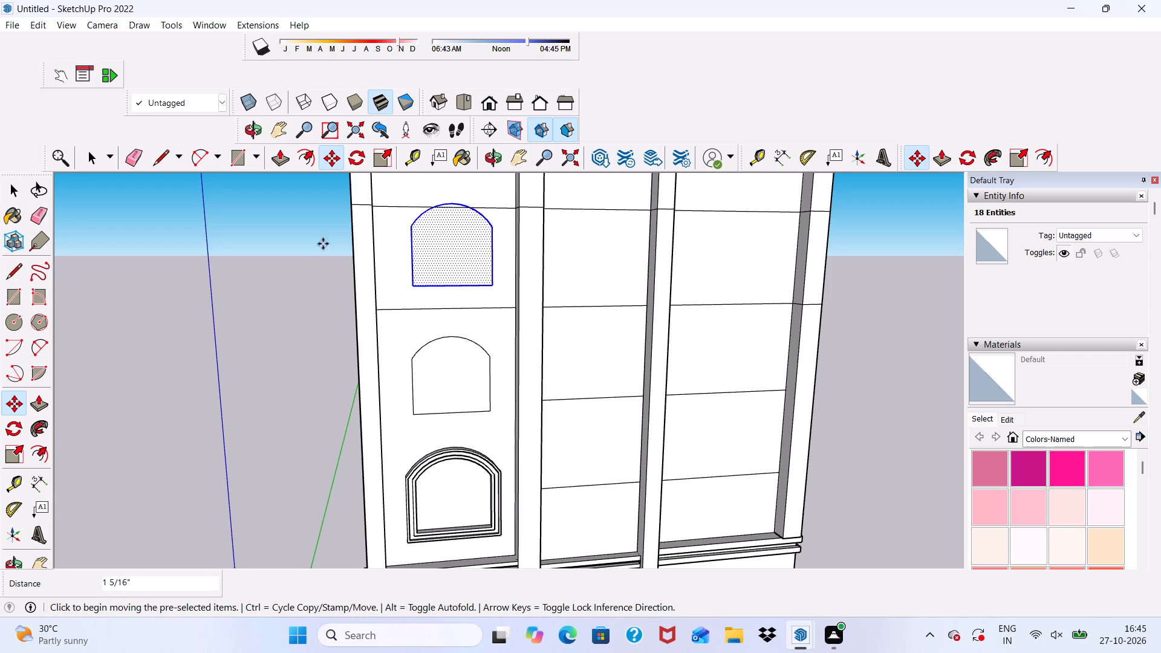
{"action": "scroll", "coordinate": [455, 264], "scroll_direction": "down", "scroll_amount": 8}
{"action": "scroll", "coordinate": [435, 381], "scroll_direction": "up", "scroll_amount": 6}
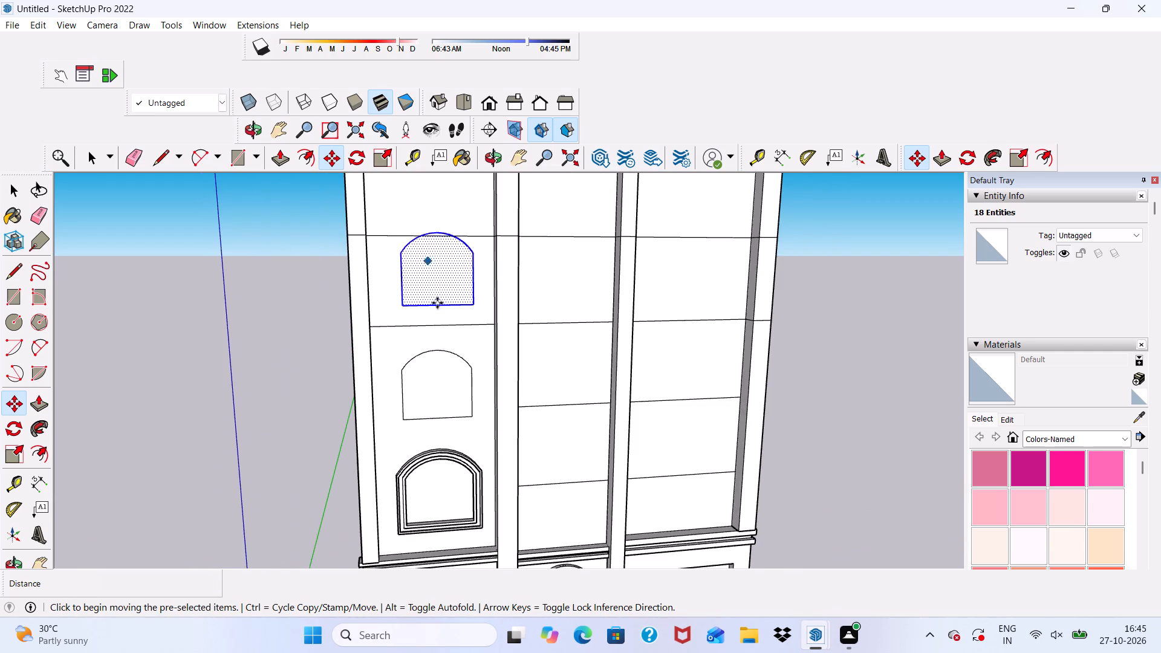
Move the copied arched outline about 5 3/8" further sideways within the left bay and deselect it.
{"action": "middle_click_drag", "start_coordinate": [455, 391], "coordinate": [359, 476]}
{"action": "scroll", "coordinate": [405, 371], "scroll_direction": "up", "scroll_amount": 2}
{"action": "scroll", "coordinate": [420, 335], "scroll_direction": "down", "scroll_amount": 5}
{"action": "middle_click_drag", "start_coordinate": [424, 340], "coordinate": [461, 204]}
{"action": "scroll", "coordinate": [461, 204], "scroll_direction": "up", "scroll_amount": 2}
{"action": "key", "text": "space"}
{"action": "scroll", "coordinate": [411, 304], "scroll_direction": "up", "scroll_amount": 3}
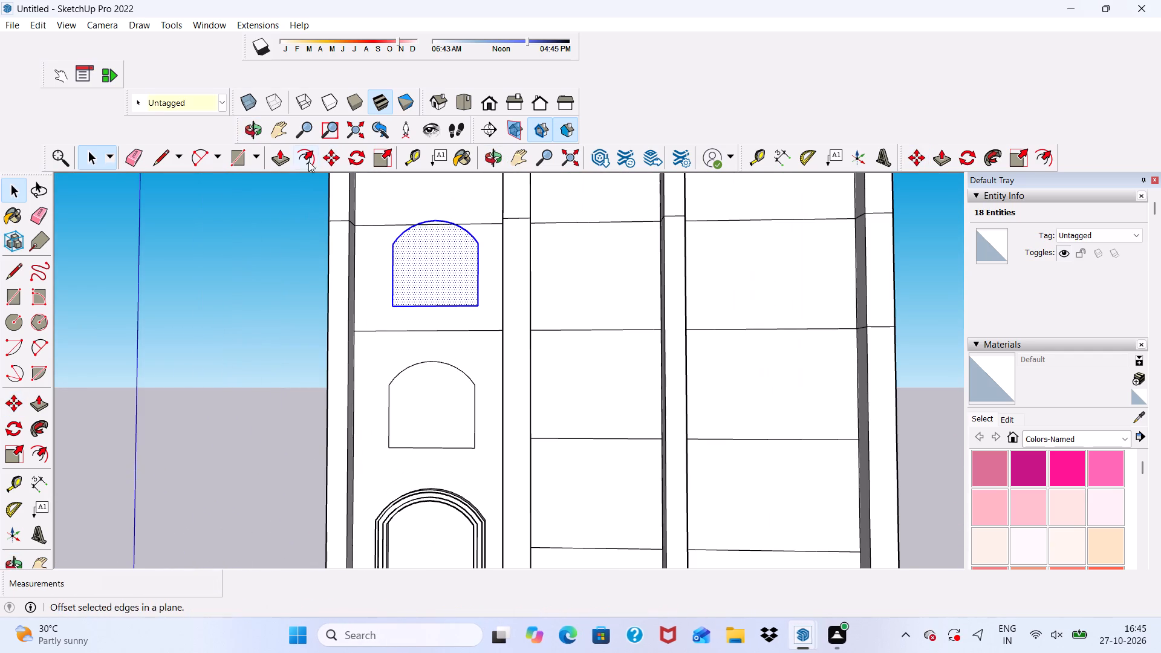
{"action": "left_click", "coordinate": [328, 151]}
{"action": "left_click", "coordinate": [394, 307]}
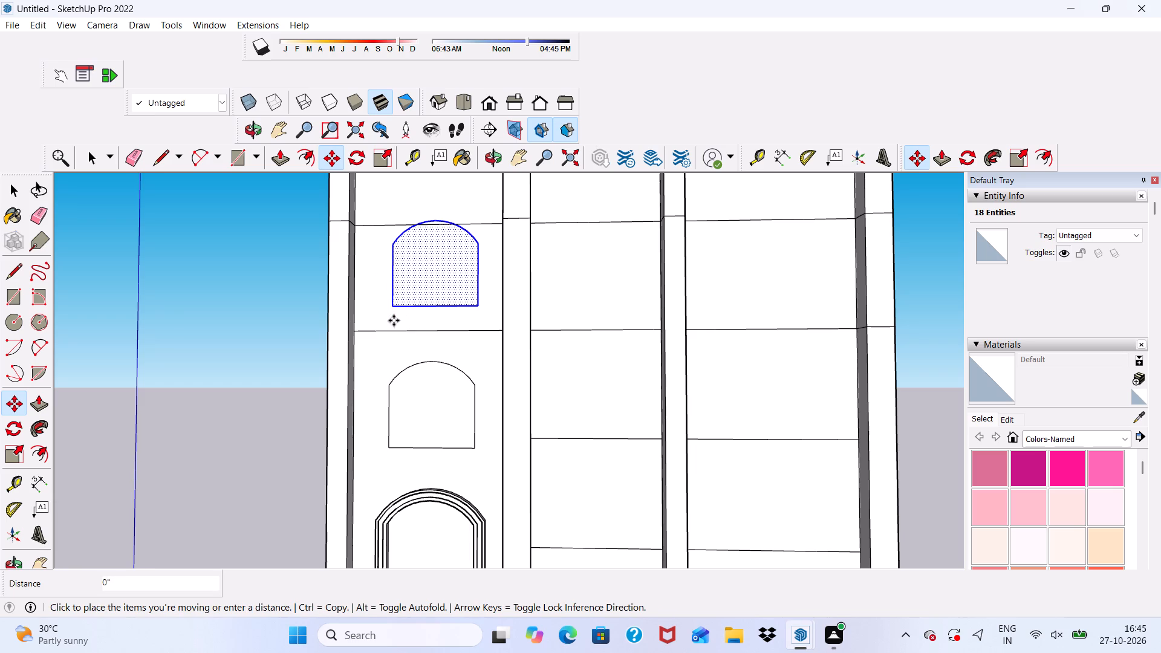
{"action": "left_click_drag", "start_coordinate": [397, 305], "coordinate": [397, 374]}
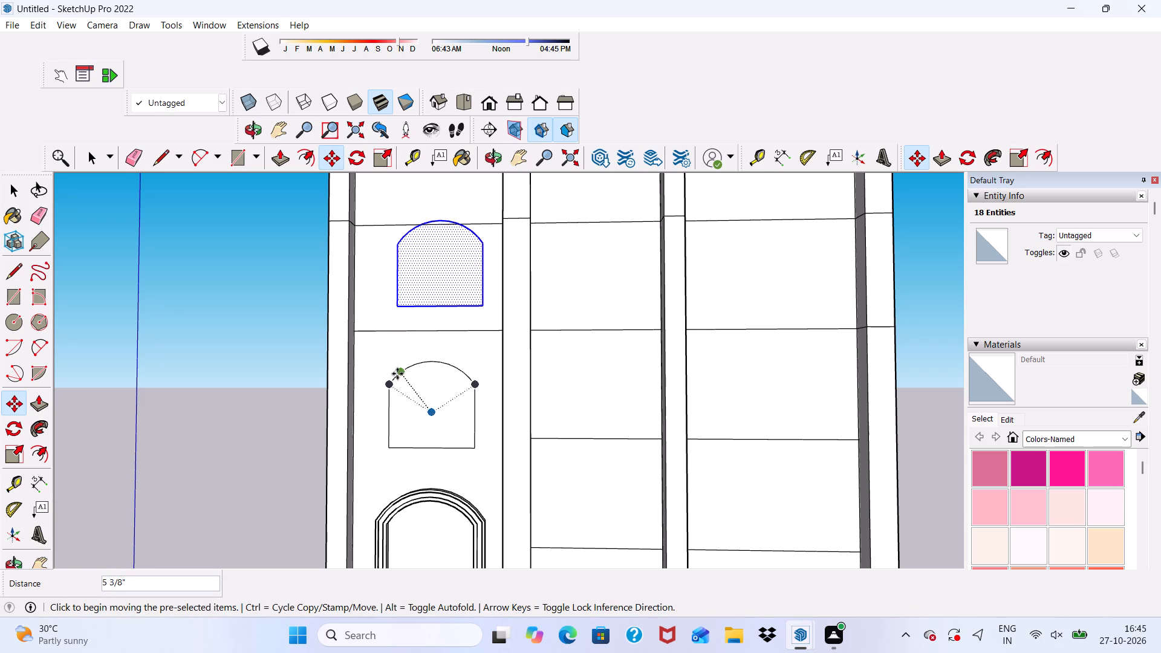
{"action": "key", "text": "space"}
{"action": "scroll", "coordinate": [332, 334], "scroll_direction": "down", "scroll_amount": 3}
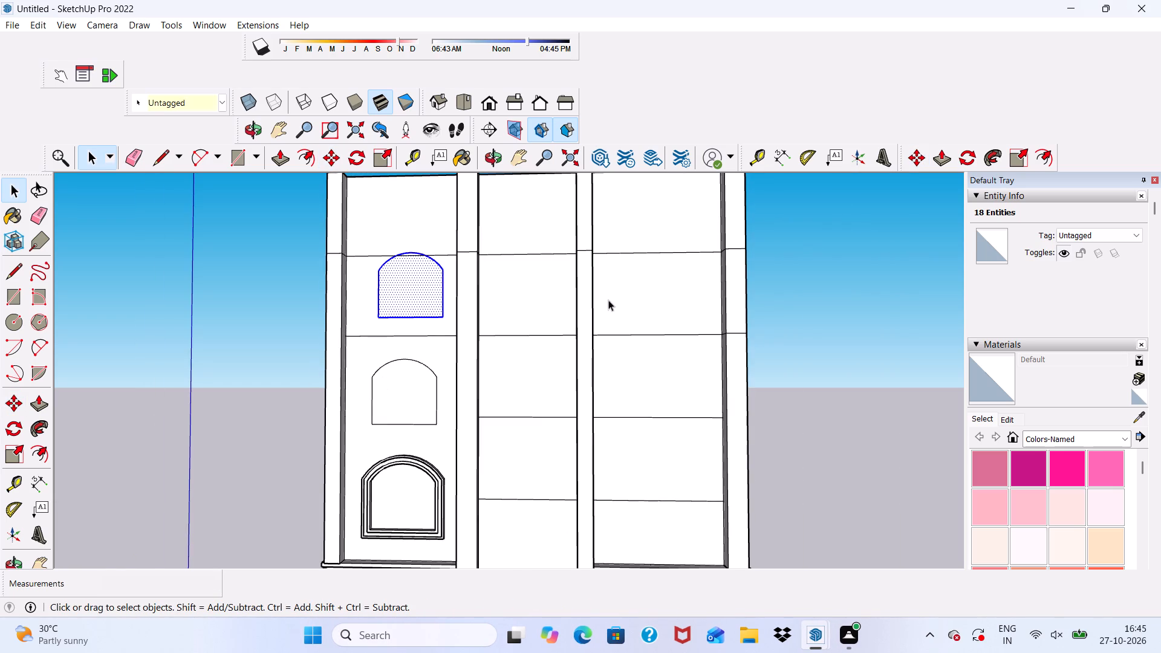
{"action": "left_click", "coordinate": [856, 297]}
Erase the horizontal floor line segments in the left bay that cross the head of the copied arched outline.
{"action": "scroll", "coordinate": [487, 283], "scroll_direction": "up", "scroll_amount": 4}
{"action": "scroll", "coordinate": [307, 244], "scroll_direction": "up", "scroll_amount": 4}
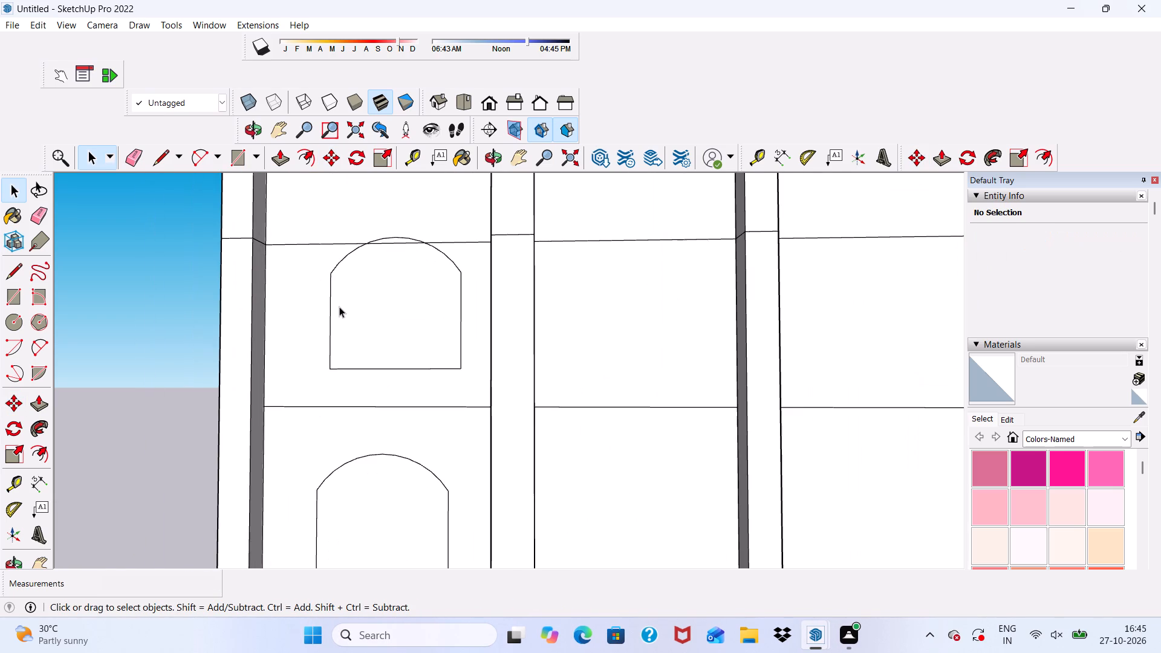
{"action": "left_click", "coordinate": [339, 307]}
{"action": "left_click", "coordinate": [339, 307]}
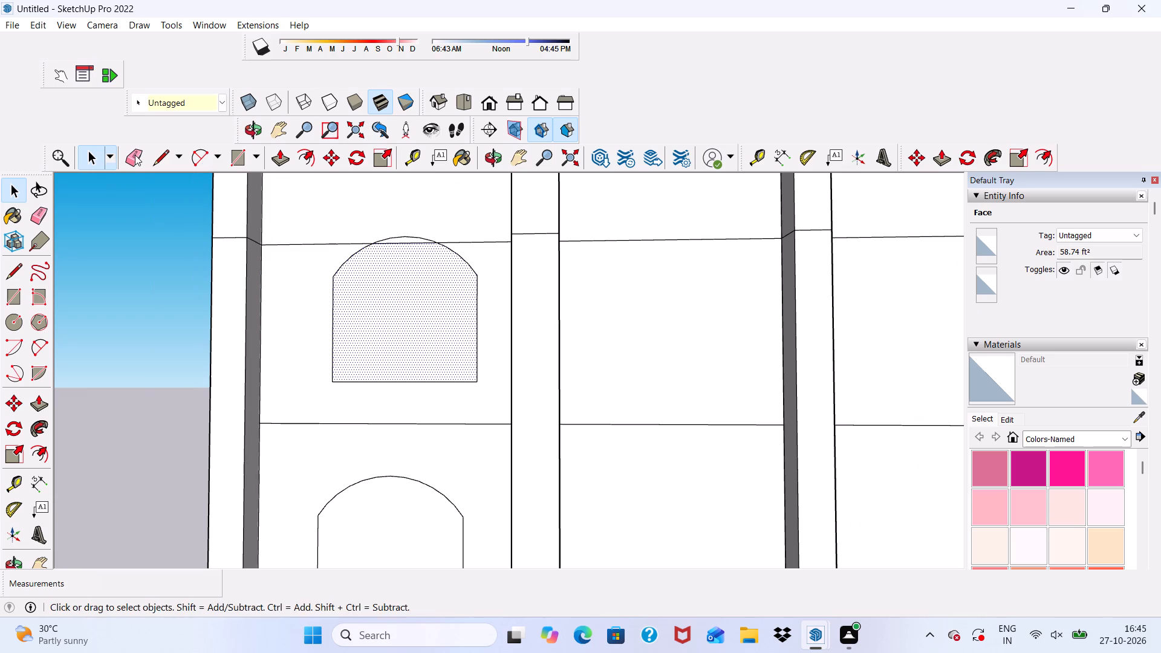
{"action": "left_click", "coordinate": [135, 155]}
{"action": "scroll", "coordinate": [270, 233], "scroll_direction": "up", "scroll_amount": 2}
{"action": "left_click_drag", "start_coordinate": [281, 238], "coordinate": [284, 247]}
{"action": "scroll", "coordinate": [410, 247], "scroll_direction": "up", "scroll_amount": 3}
{"action": "scroll", "coordinate": [411, 246], "scroll_direction": "down", "scroll_amount": 2}
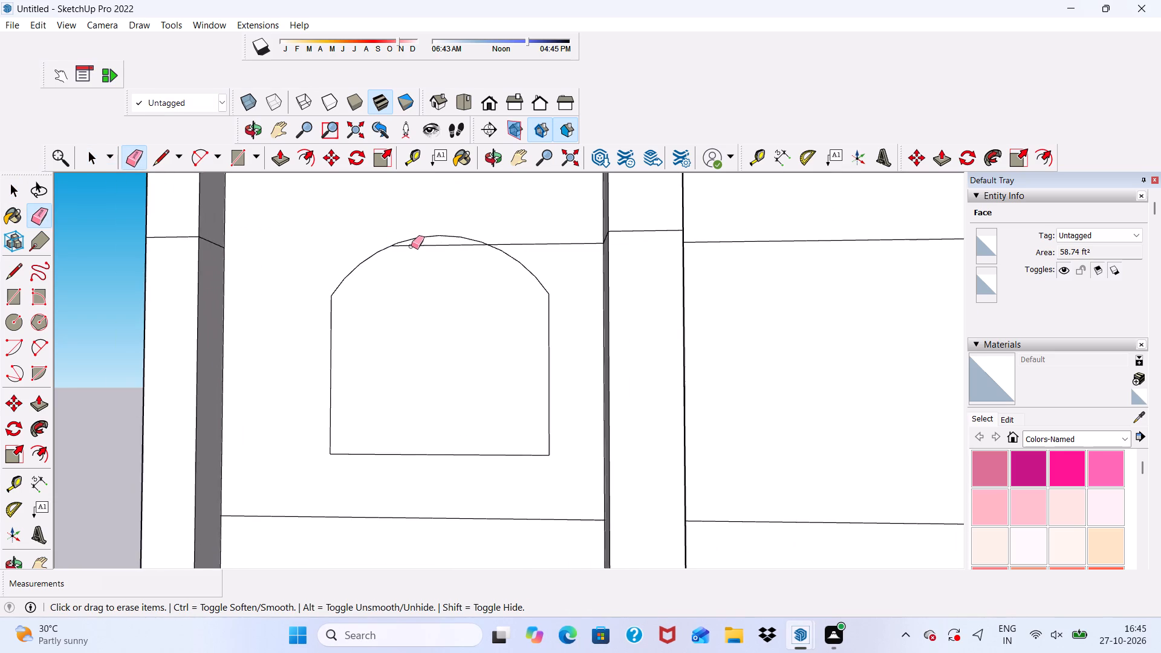
{"action": "left_click", "coordinate": [411, 246]}
{"action": "left_click_drag", "start_coordinate": [489, 236], "coordinate": [515, 247]}
{"action": "left_click", "coordinate": [518, 247]}
{"action": "left_click", "coordinate": [524, 247]}
{"action": "key", "text": "space"}
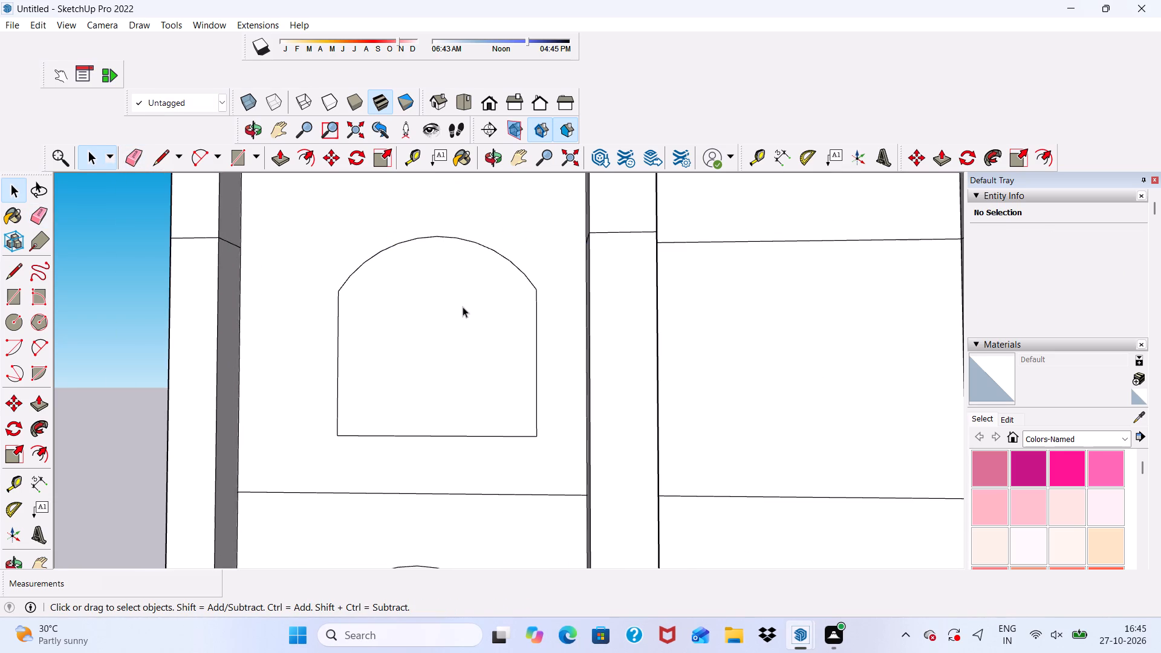
Copy the uppermost arched outline in the left bay straight up about 9' 10" to just below the roof edge.
{"action": "scroll", "coordinate": [460, 300], "scroll_direction": "down", "scroll_amount": 10}
{"action": "double_click", "coordinate": [449, 307]}
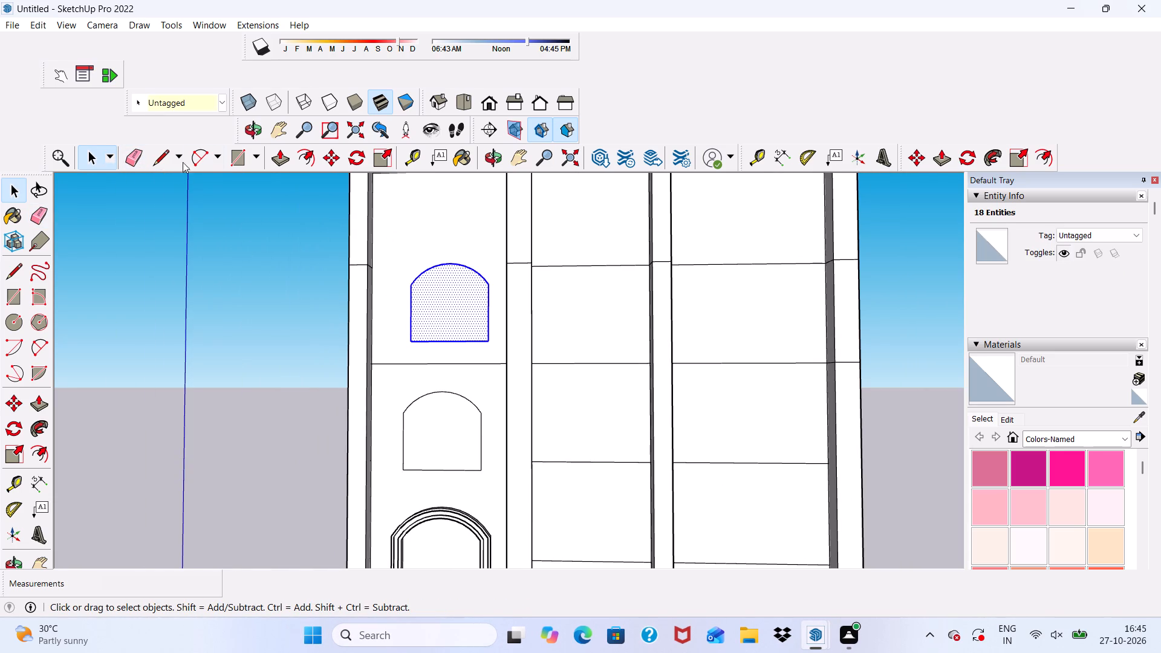
{"action": "left_click", "coordinate": [327, 154]}
{"action": "left_click", "coordinate": [411, 336]}
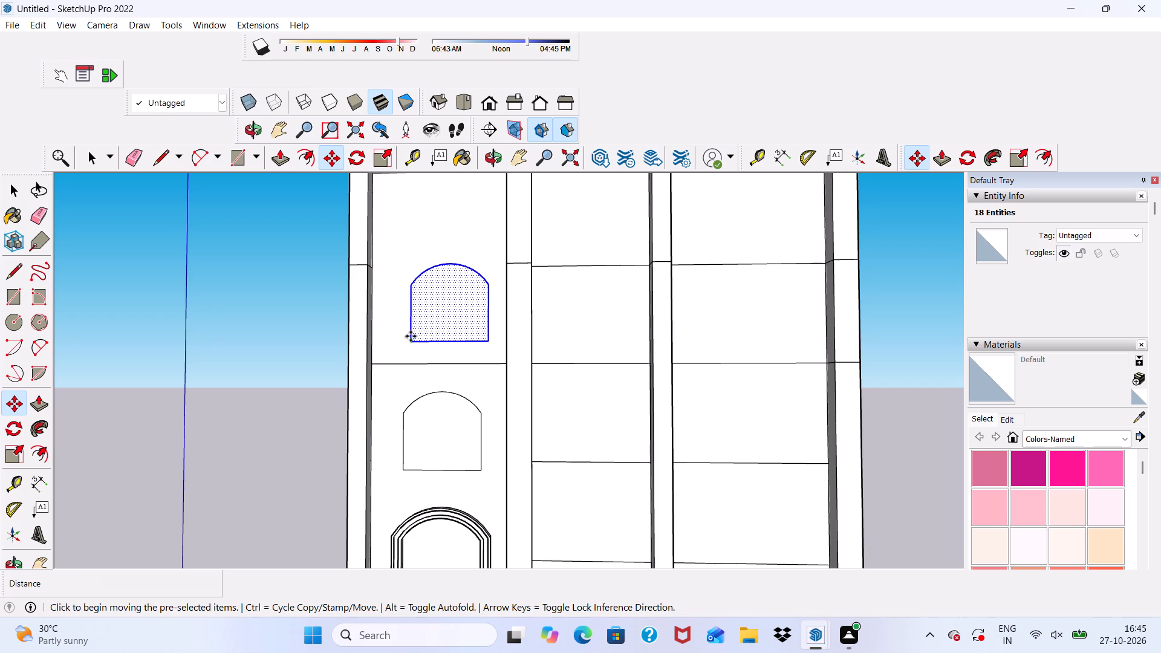
{"action": "scroll", "coordinate": [408, 219], "scroll_direction": "down", "scroll_amount": 3}
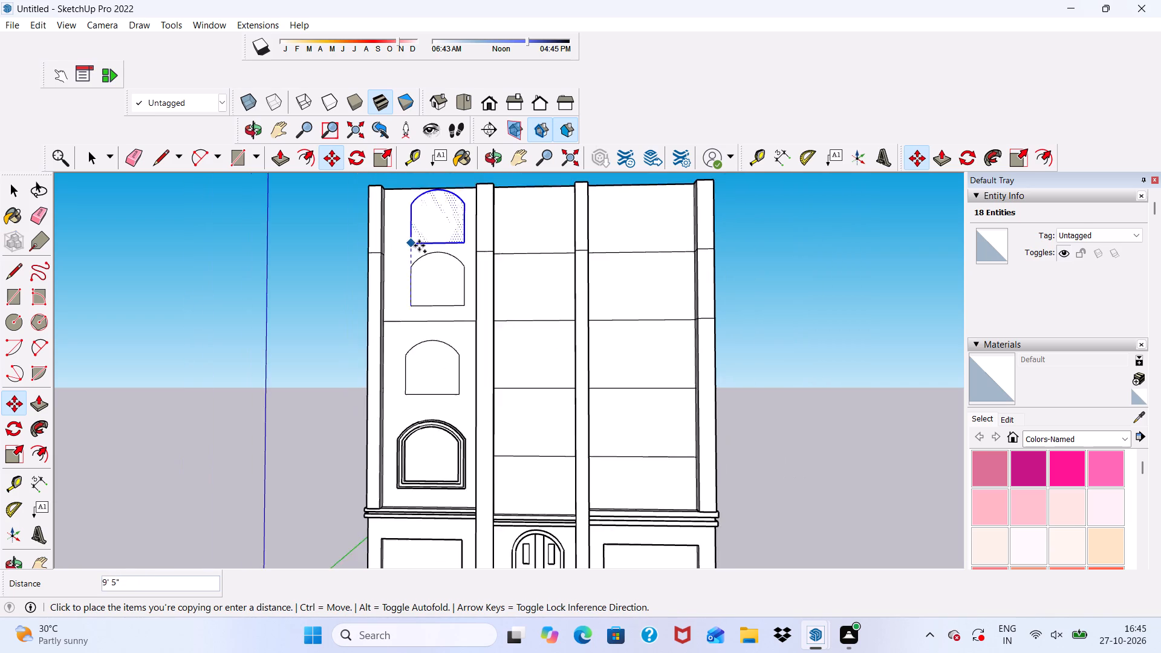
{"action": "scroll", "coordinate": [419, 245], "scroll_direction": "down", "scroll_amount": 5}
{"action": "scroll", "coordinate": [421, 239], "scroll_direction": "up", "scroll_amount": 3}
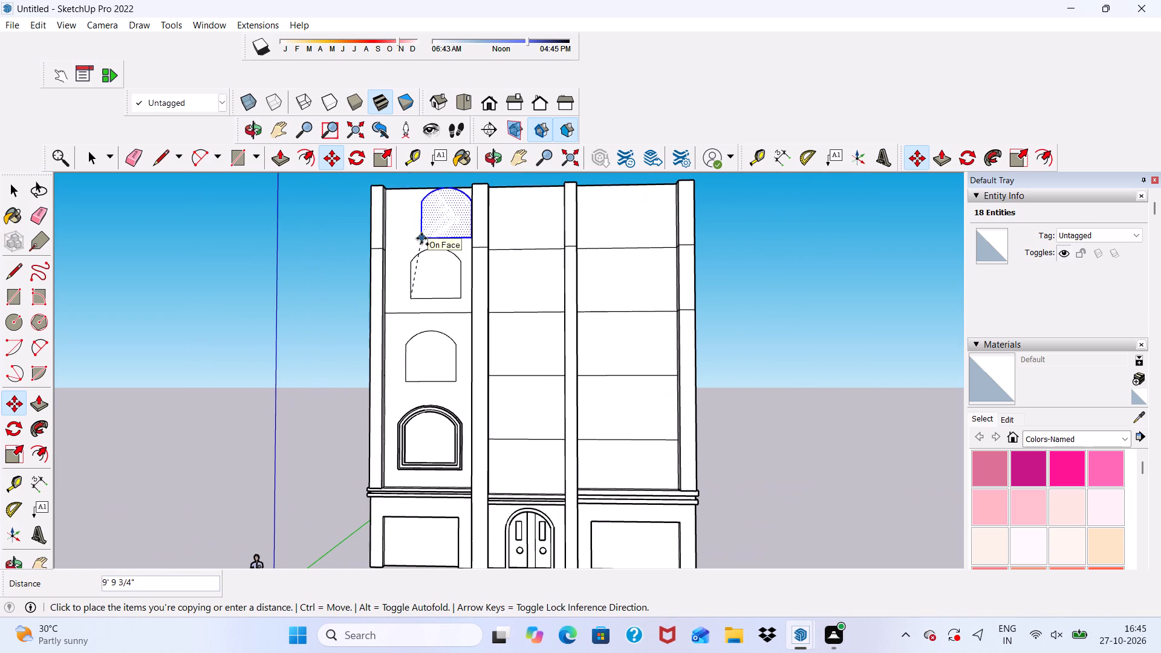
{"action": "left_click", "coordinate": [414, 238]}
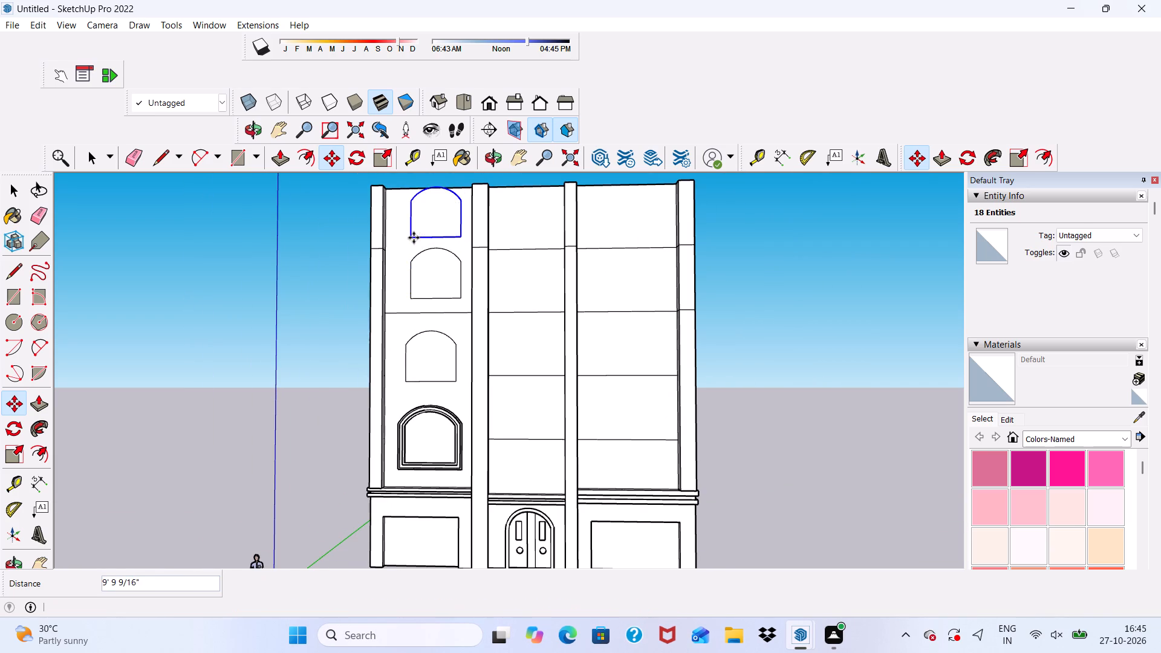
{"action": "scroll", "coordinate": [406, 247], "scroll_direction": "down", "scroll_amount": 4}
{"action": "key", "text": "space"}
Push/Pull the building's roof face up about 5' 8" to add wall above the top arched outline.
{"action": "middle_click_drag", "start_coordinate": [406, 311], "coordinate": [323, 479]}
{"action": "scroll", "coordinate": [608, 129], "scroll_direction": "up", "scroll_amount": 8}
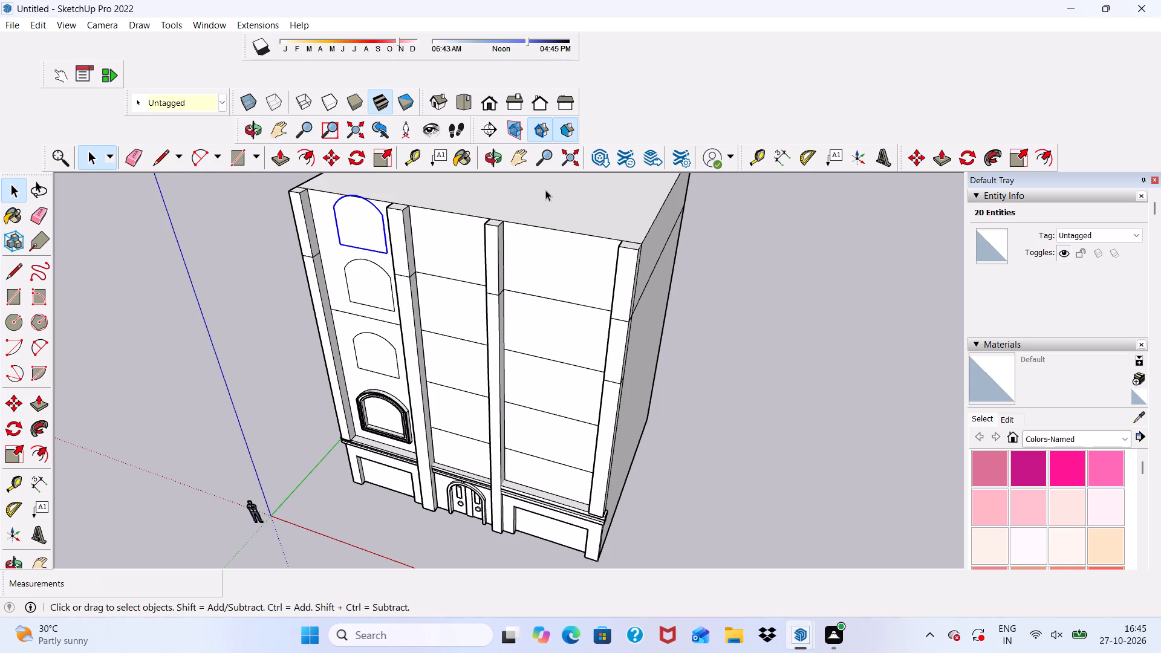
{"action": "left_click", "coordinate": [545, 190]}
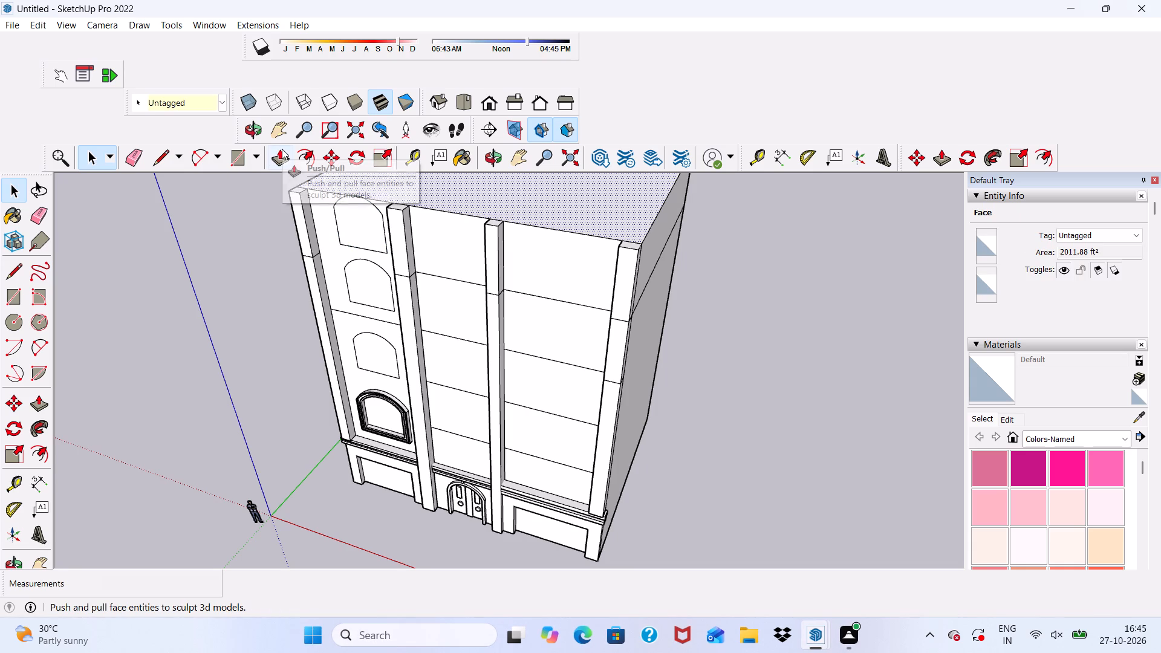
{"action": "left_click", "coordinate": [282, 149]}
{"action": "scroll", "coordinate": [368, 281], "scroll_direction": "down", "scroll_amount": 4}
{"action": "scroll", "coordinate": [490, 179], "scroll_direction": "up", "scroll_amount": 3}
{"action": "left_click", "coordinate": [484, 225]}
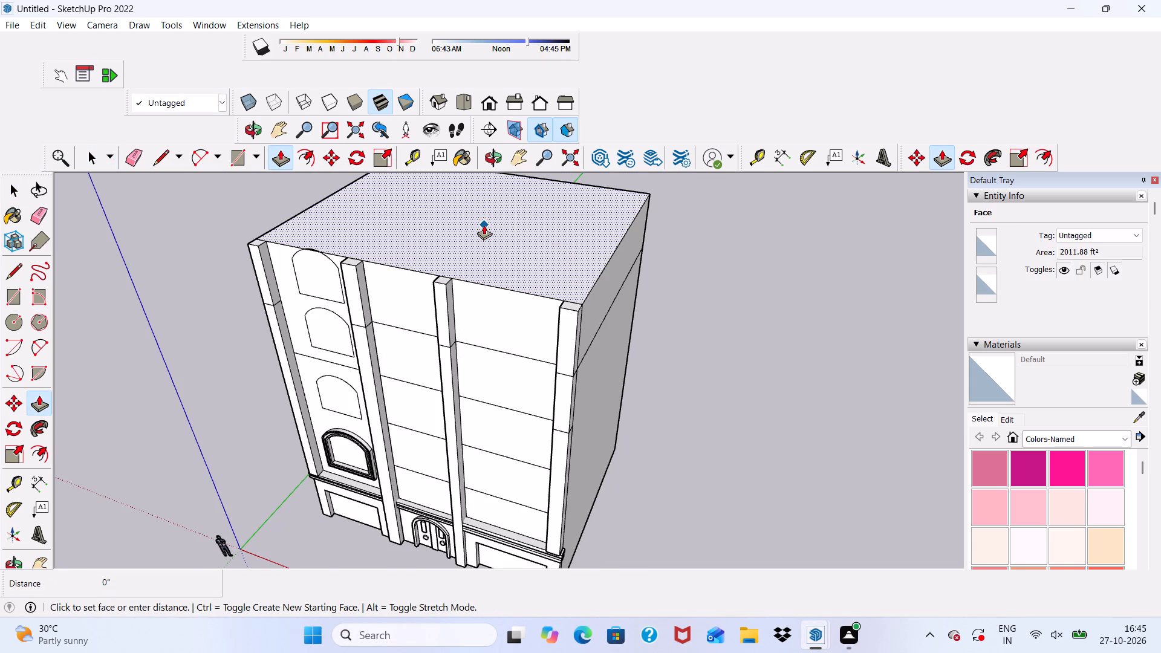
{"action": "left_click", "coordinate": [522, 253]}
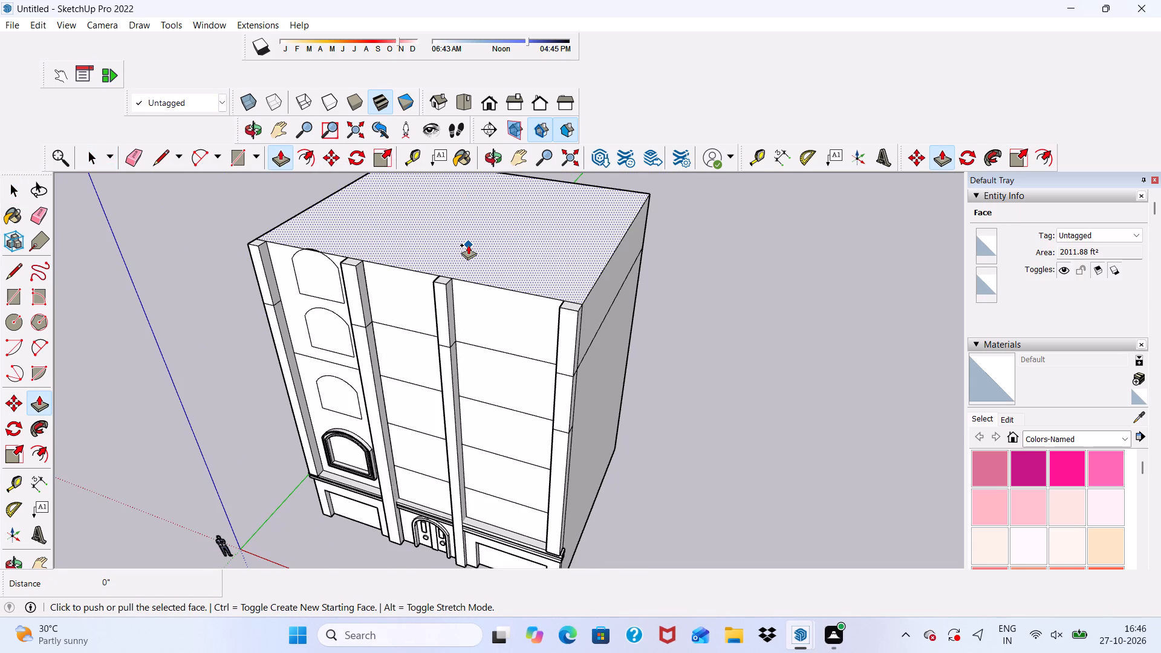
{"action": "key", "text": "ctrl+z"}
{"action": "scroll", "coordinate": [490, 260], "scroll_direction": "up", "scroll_amount": 2}
{"action": "left_click", "coordinate": [490, 260]}
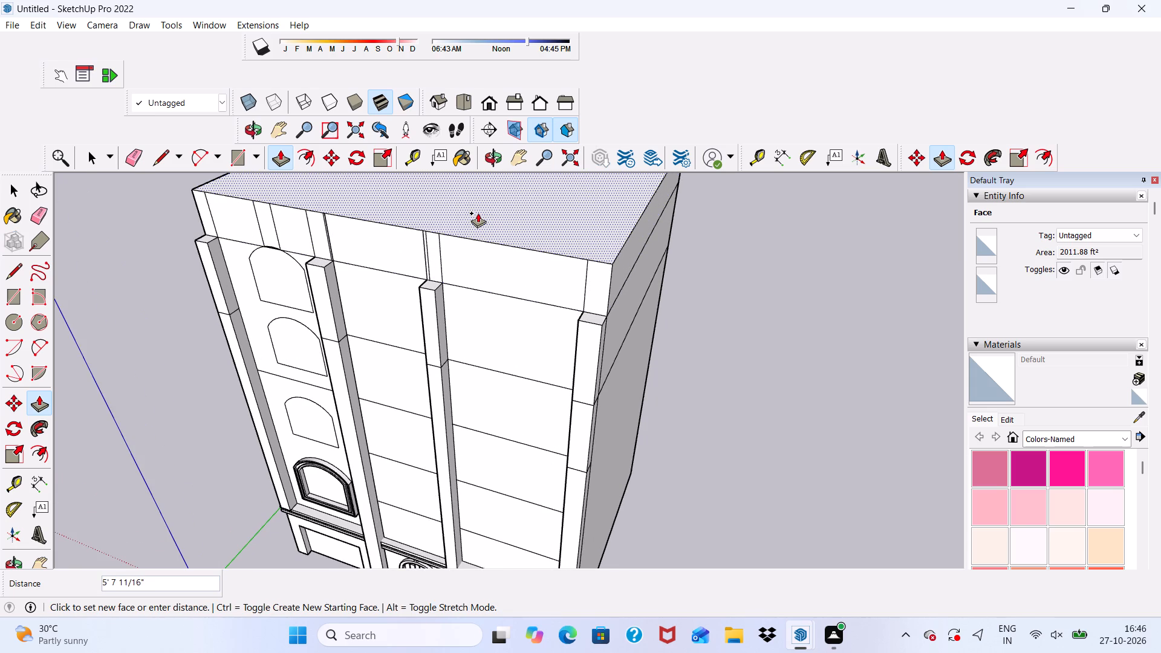
{"action": "left_click", "coordinate": [478, 213]}
{"action": "scroll", "coordinate": [440, 262], "scroll_direction": "down", "scroll_amount": 1}
{"action": "middle_click_drag", "start_coordinate": [415, 280], "coordinate": [494, 194]}
{"action": "key", "text": "space"}
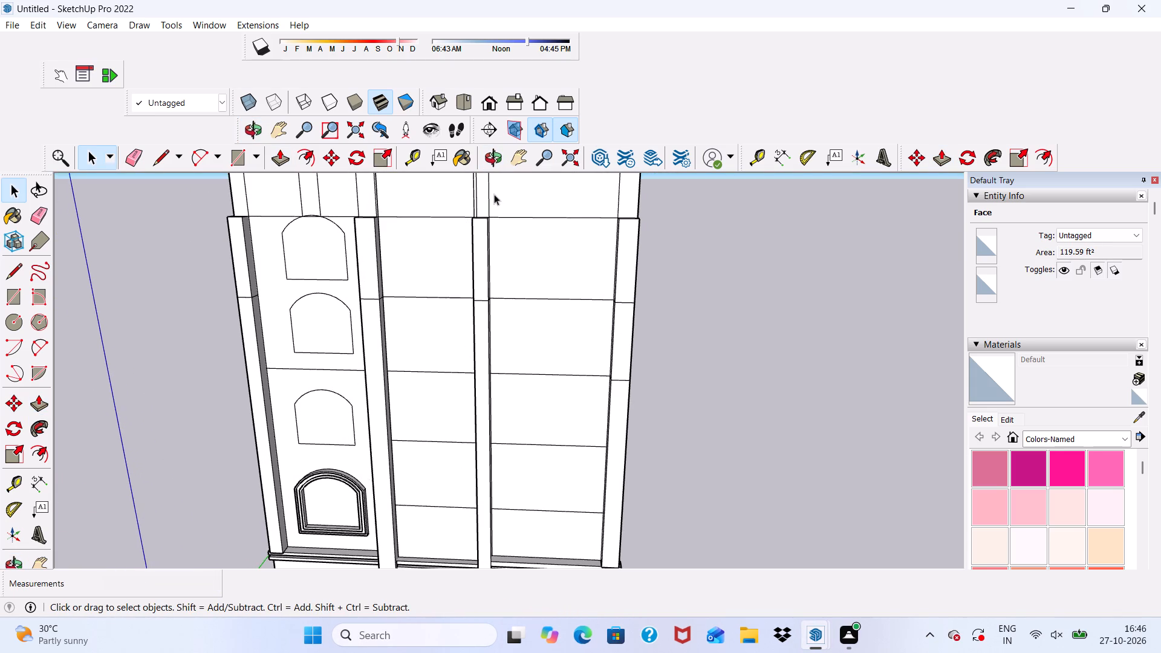
Erase the stray vertical edges across the front of the newly raised wall band above the pilasters.
{"action": "left_click", "coordinate": [137, 156]}
{"action": "scroll", "coordinate": [249, 218], "scroll_direction": "down", "scroll_amount": 3}
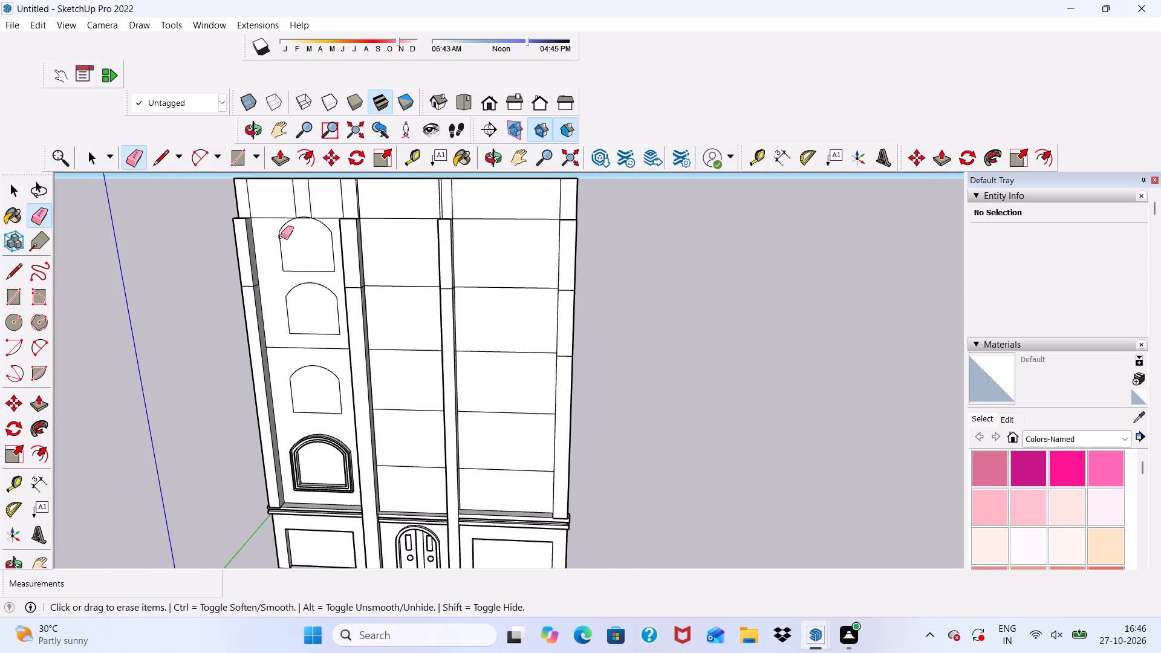
{"action": "scroll", "coordinate": [282, 215], "scroll_direction": "up", "scroll_amount": 4}
{"action": "left_click_drag", "start_coordinate": [284, 204], "coordinate": [508, 203]}
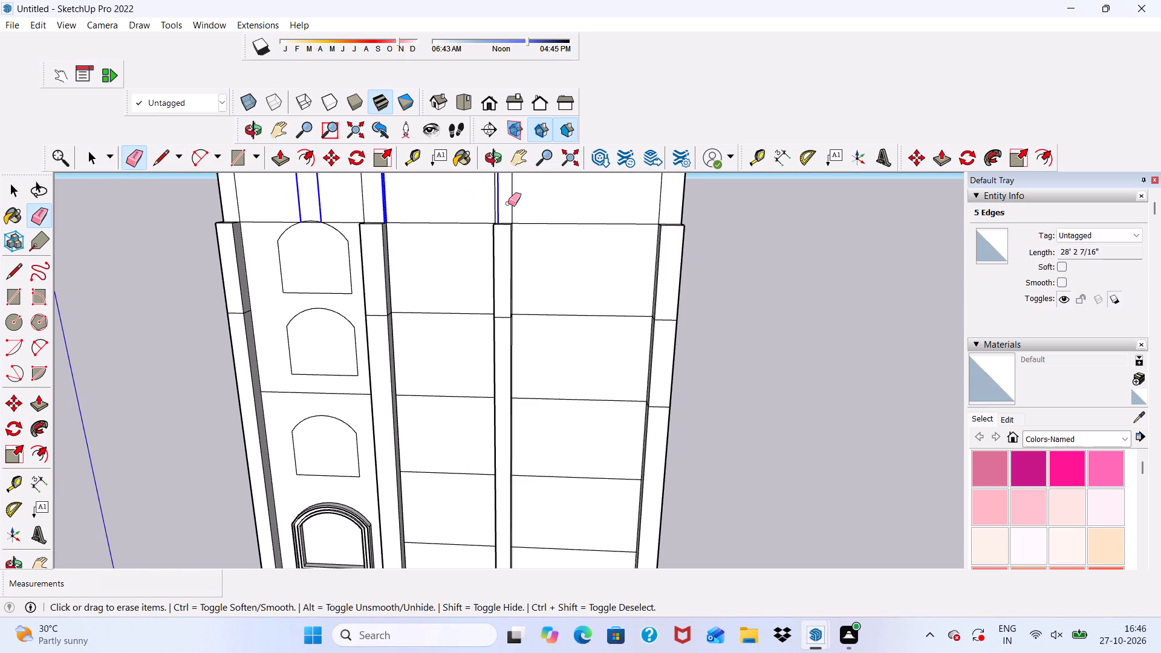
{"action": "left_click_drag", "start_coordinate": [508, 203], "coordinate": [521, 204]}
{"action": "scroll", "coordinate": [499, 208], "scroll_direction": "down", "scroll_amount": 3}
{"action": "scroll", "coordinate": [380, 209], "scroll_direction": "up", "scroll_amount": 4}
{"action": "left_click_drag", "start_coordinate": [380, 206], "coordinate": [483, 201]}
{"action": "left_click_drag", "start_coordinate": [486, 201], "coordinate": [578, 201]}
{"action": "left_click", "coordinate": [578, 201]}
{"action": "left_click_drag", "start_coordinate": [583, 201], "coordinate": [640, 201]}
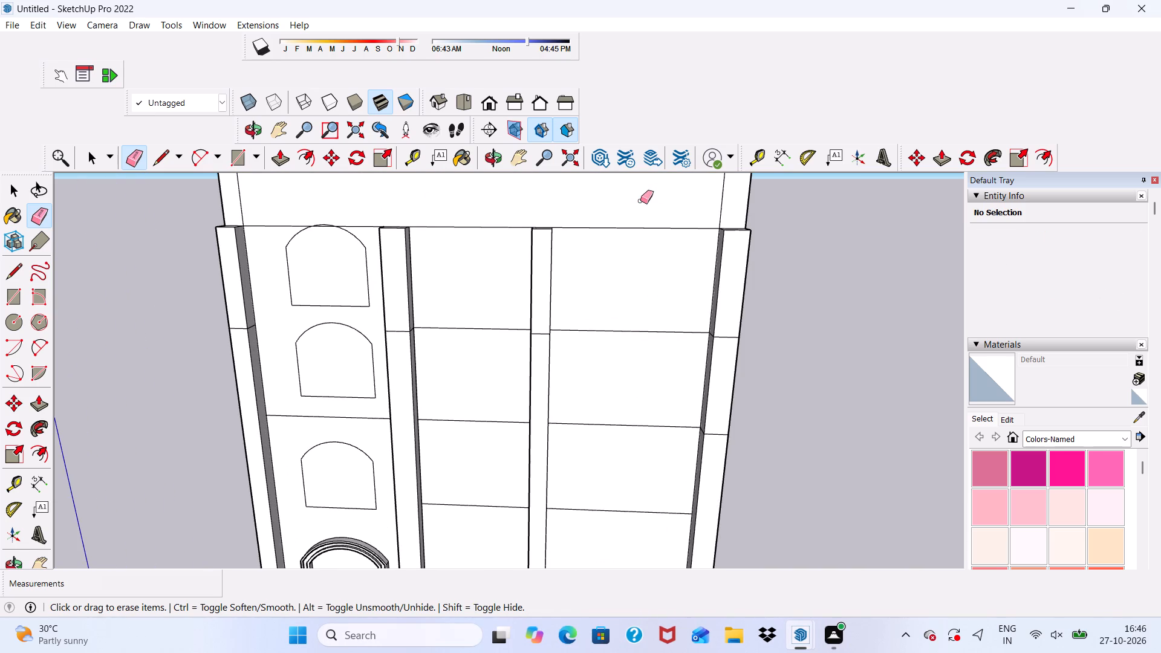
{"action": "left_click_drag", "start_coordinate": [640, 201], "coordinate": [744, 201]}
{"action": "scroll", "coordinate": [671, 219], "scroll_direction": "down", "scroll_amount": 4}
{"action": "key", "text": "space"}
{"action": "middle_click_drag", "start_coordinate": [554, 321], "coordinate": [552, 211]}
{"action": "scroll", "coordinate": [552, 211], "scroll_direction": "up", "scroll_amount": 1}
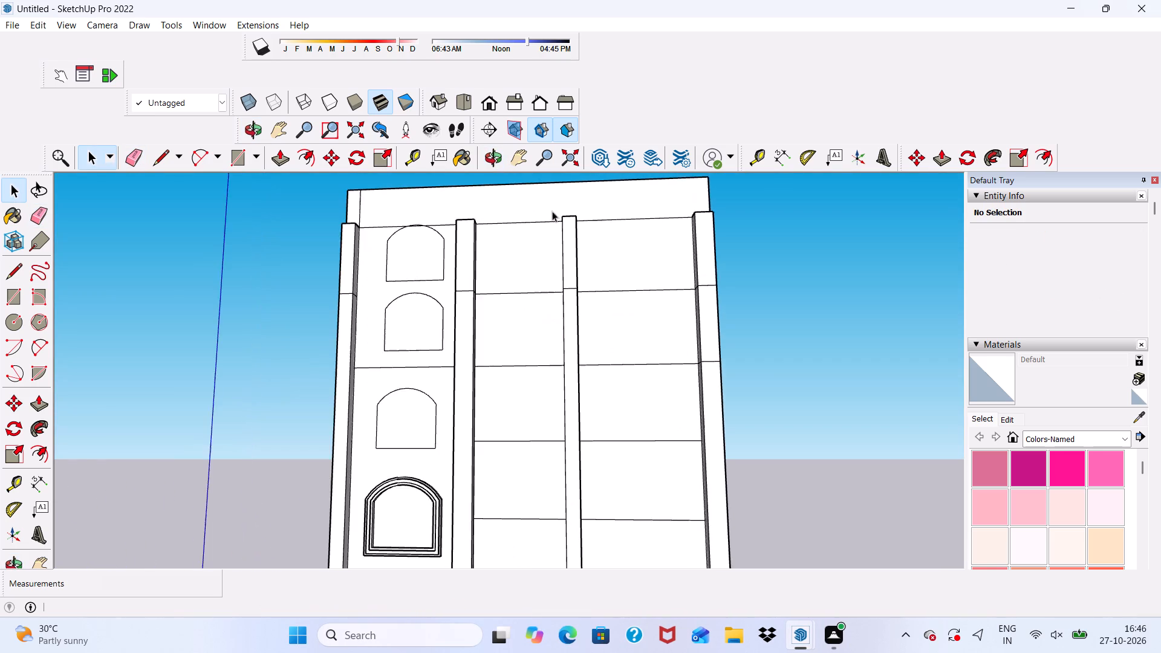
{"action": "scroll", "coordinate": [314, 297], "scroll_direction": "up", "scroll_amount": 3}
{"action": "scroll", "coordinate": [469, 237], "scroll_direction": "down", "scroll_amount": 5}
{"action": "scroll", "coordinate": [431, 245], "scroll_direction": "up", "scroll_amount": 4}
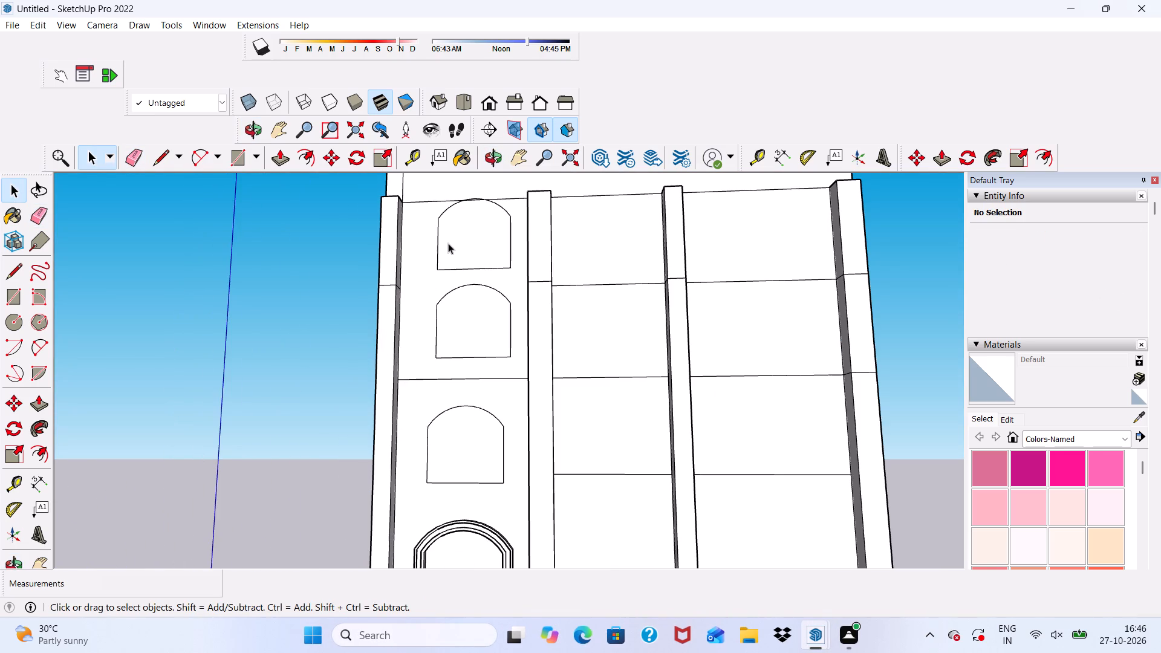
Erase the old roof-line segments beside and across the head of the topmost arched outline in the left bay.
{"action": "double_click", "coordinate": [448, 243]}
{"action": "scroll", "coordinate": [449, 240], "scroll_direction": "down", "scroll_amount": 4}
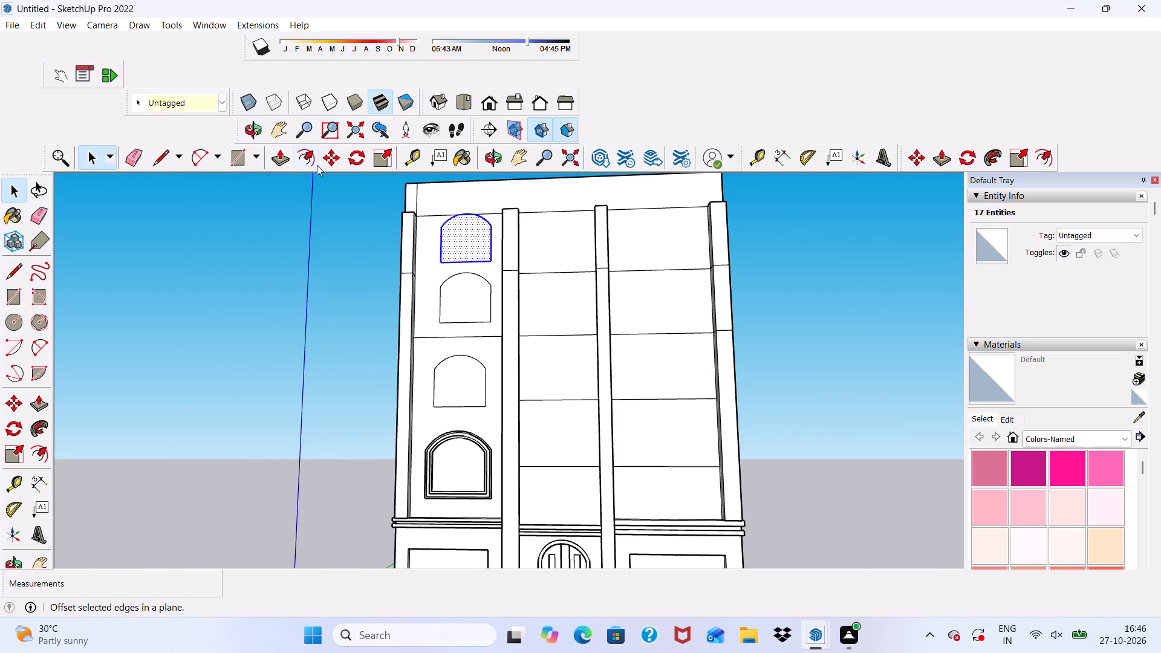
{"action": "scroll", "coordinate": [469, 207], "scroll_direction": "up", "scroll_amount": 4}
{"action": "scroll", "coordinate": [348, 224], "scroll_direction": "up", "scroll_amount": 4}
{"action": "left_click", "coordinate": [134, 159]}
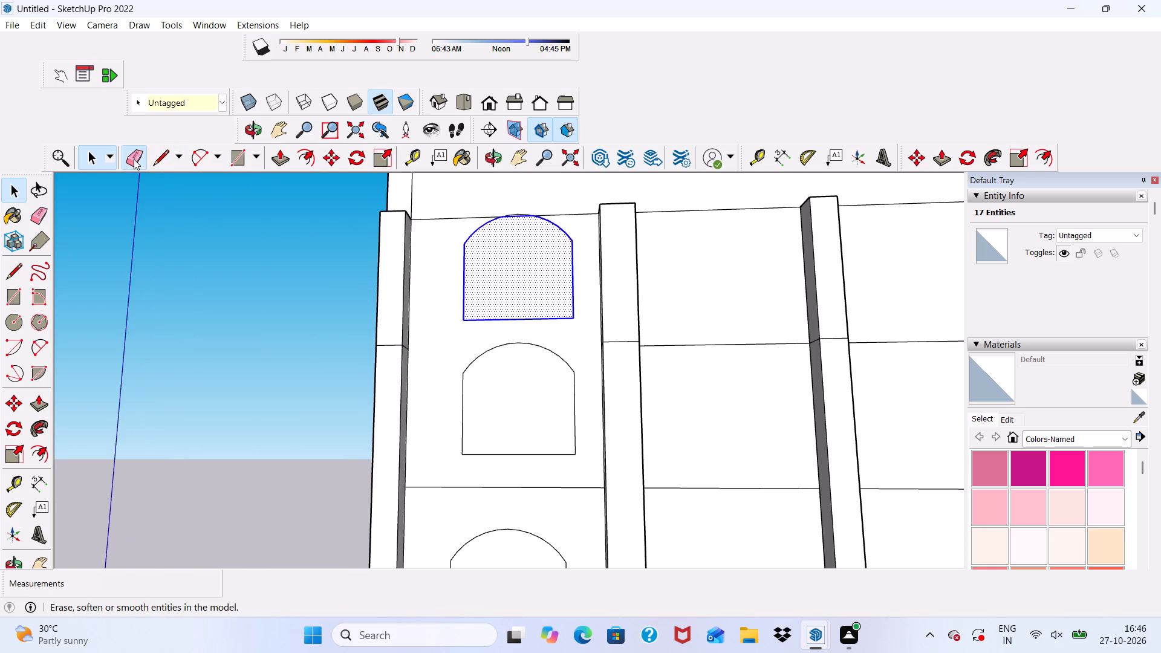
{"action": "scroll", "coordinate": [431, 236], "scroll_direction": "up", "scroll_amount": 1}
{"action": "left_click_drag", "start_coordinate": [473, 209], "coordinate": [473, 229]}
{"action": "scroll", "coordinate": [583, 200], "scroll_direction": "up", "scroll_amount": 4}
{"action": "left_click_drag", "start_coordinate": [583, 208], "coordinate": [583, 213]}
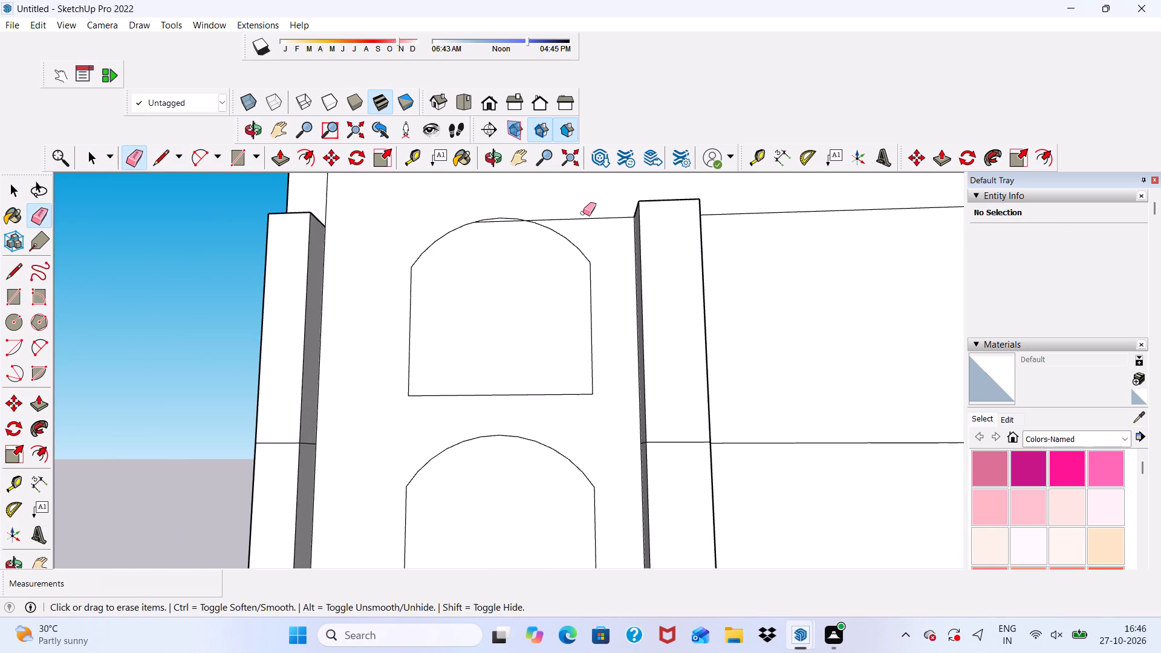
{"action": "left_click_drag", "start_coordinate": [583, 213], "coordinate": [583, 218]}
{"action": "scroll", "coordinate": [540, 223], "scroll_direction": "up", "scroll_amount": 8}
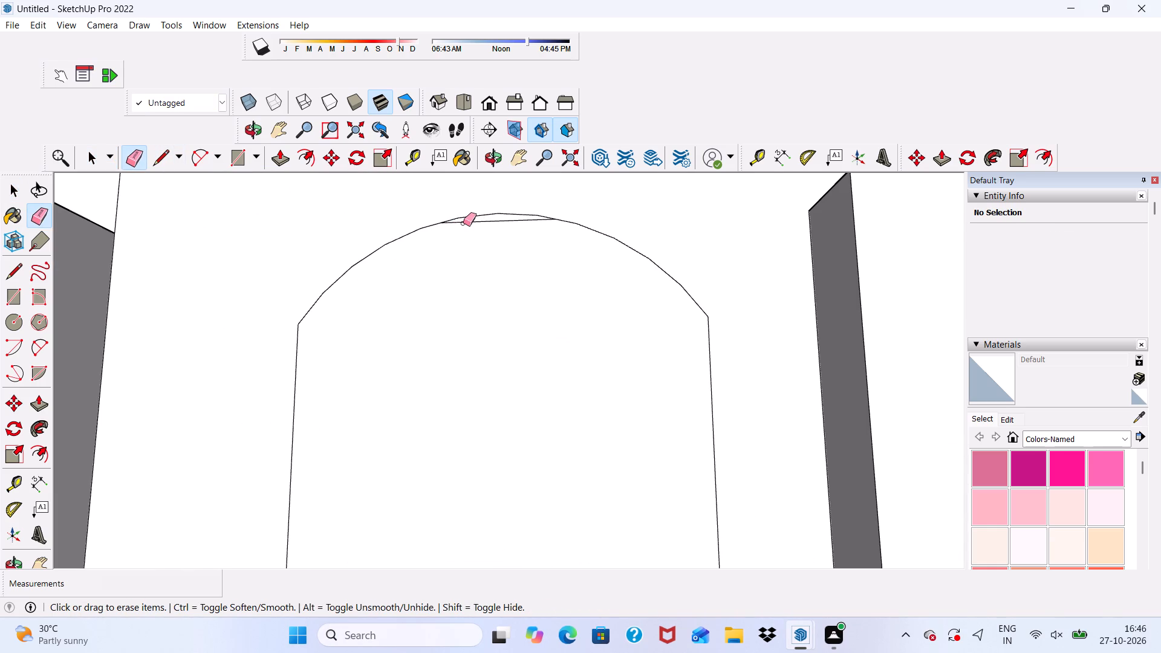
{"action": "left_click", "coordinate": [463, 223]}
{"action": "scroll", "coordinate": [379, 242], "scroll_direction": "down", "scroll_amount": 5}
{"action": "key", "text": "space"}
Move the topmost arched outline in the left bay straight up about 4' into the raised wall band and nudge it back down slightly.
{"action": "scroll", "coordinate": [386, 241], "scroll_direction": "down", "scroll_amount": 12}
{"action": "middle_click_drag", "start_coordinate": [486, 298], "coordinate": [502, 336]}
{"action": "scroll", "coordinate": [412, 314], "scroll_direction": "up", "scroll_amount": 3}
{"action": "double_click", "coordinate": [415, 291]}
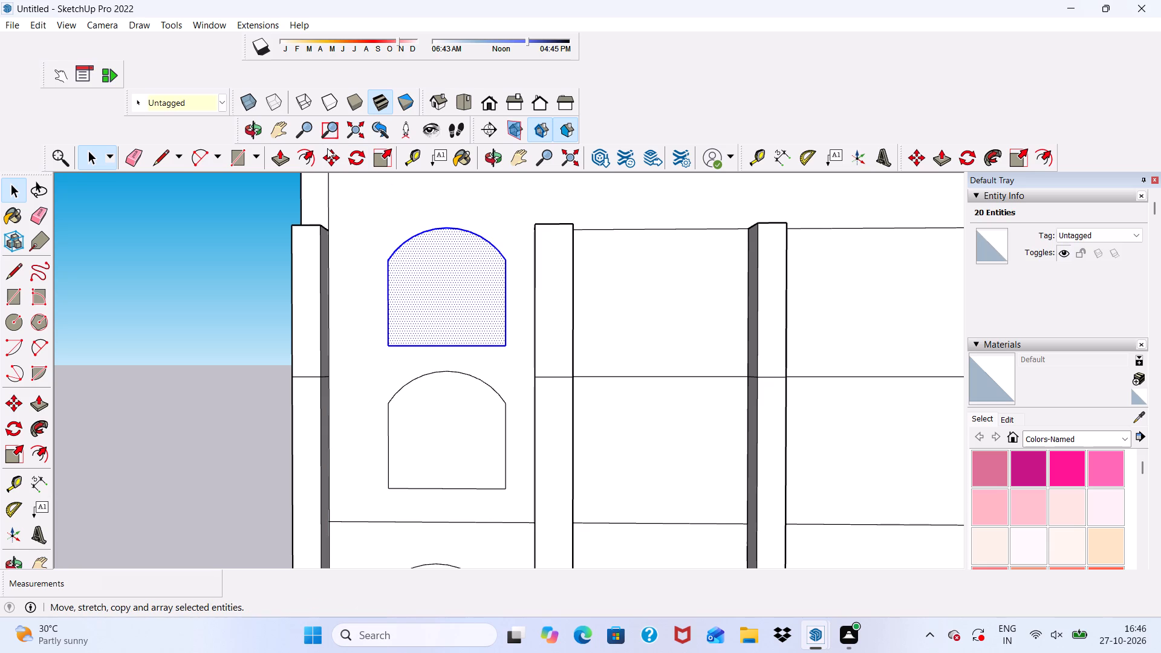
{"action": "left_click", "coordinate": [333, 159]}
{"action": "left_click", "coordinate": [388, 259]}
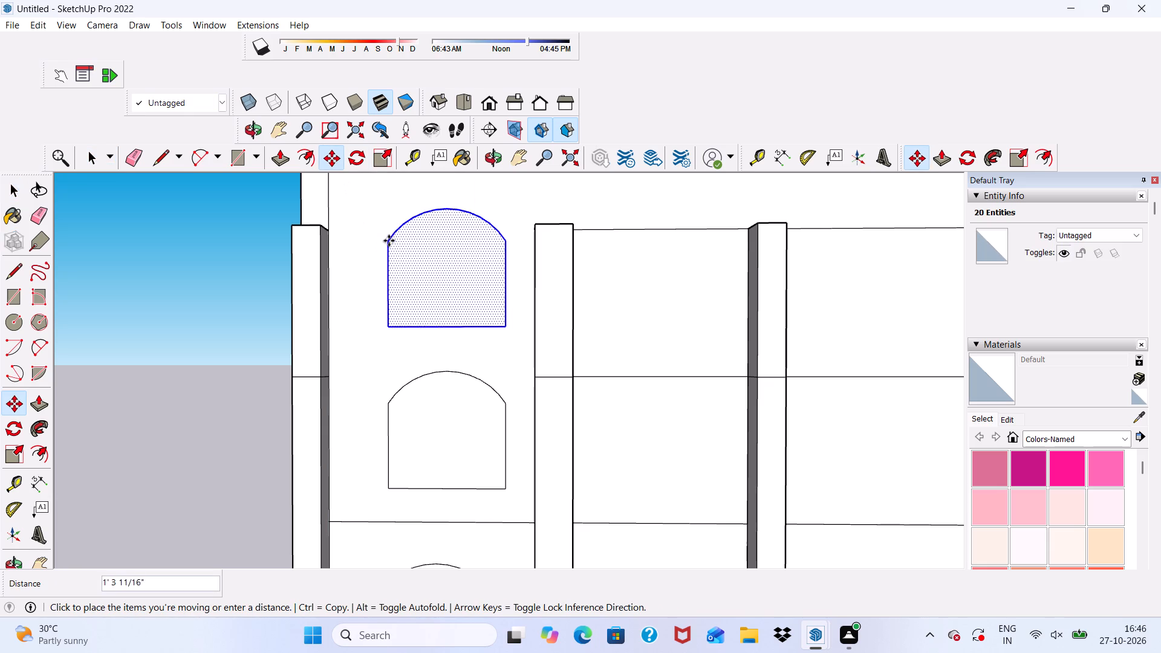
{"action": "left_click", "coordinate": [384, 202]}
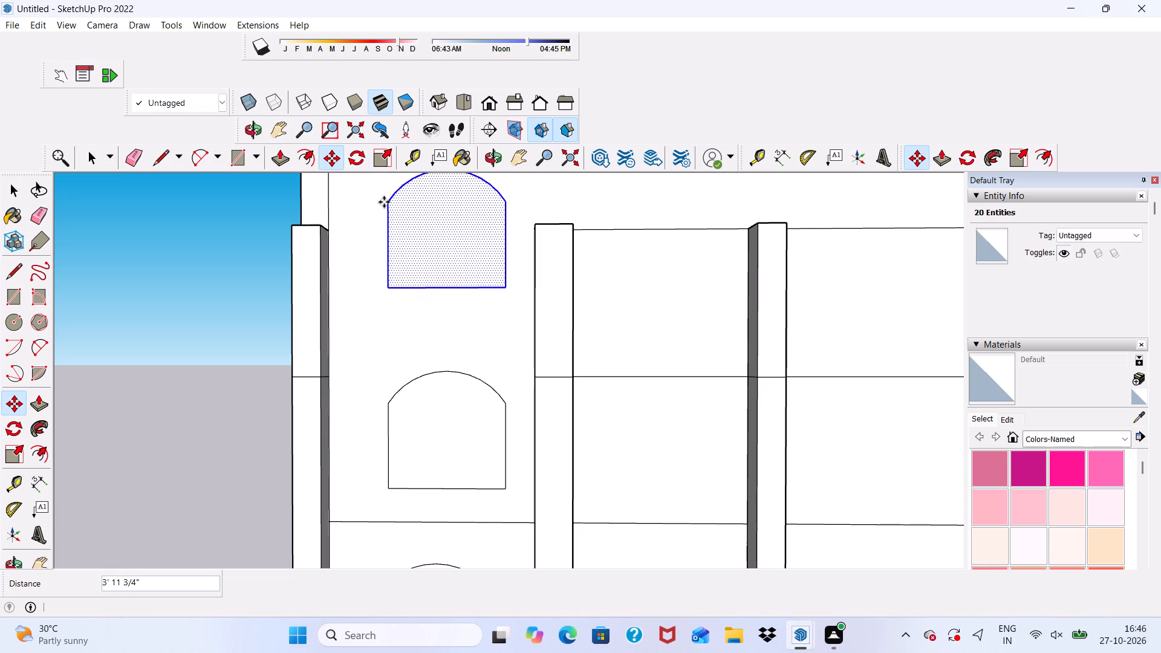
{"action": "scroll", "coordinate": [366, 254], "scroll_direction": "down", "scroll_amount": 5}
{"action": "scroll", "coordinate": [392, 322], "scroll_direction": "down", "scroll_amount": 4}
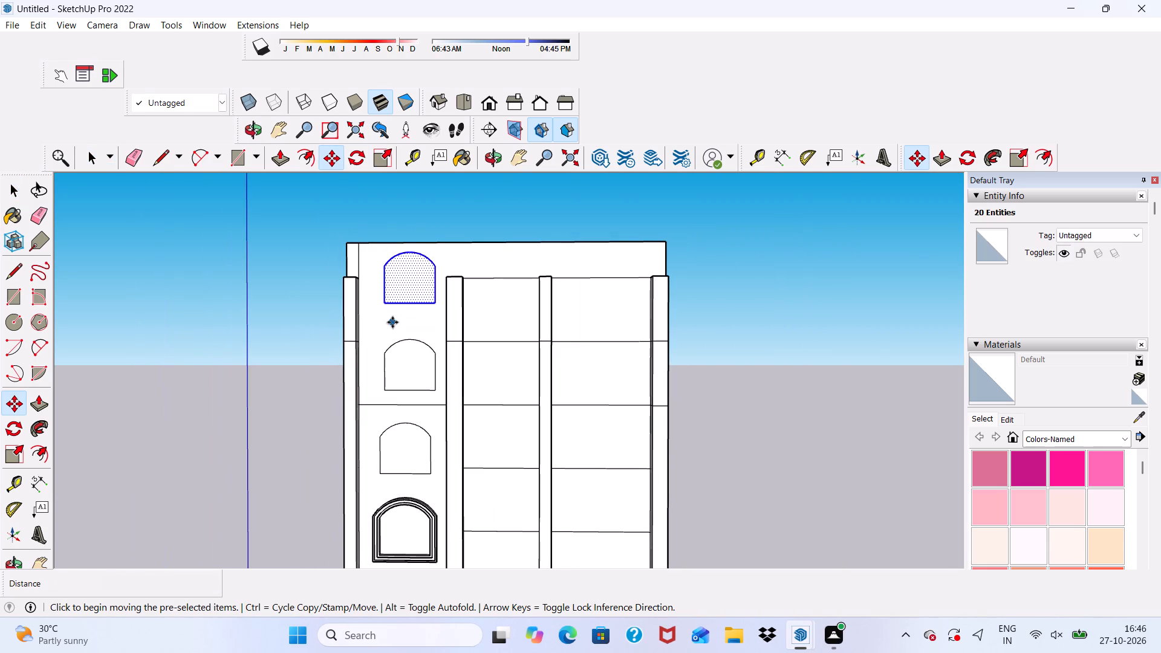
{"action": "left_click", "coordinate": [388, 307]}
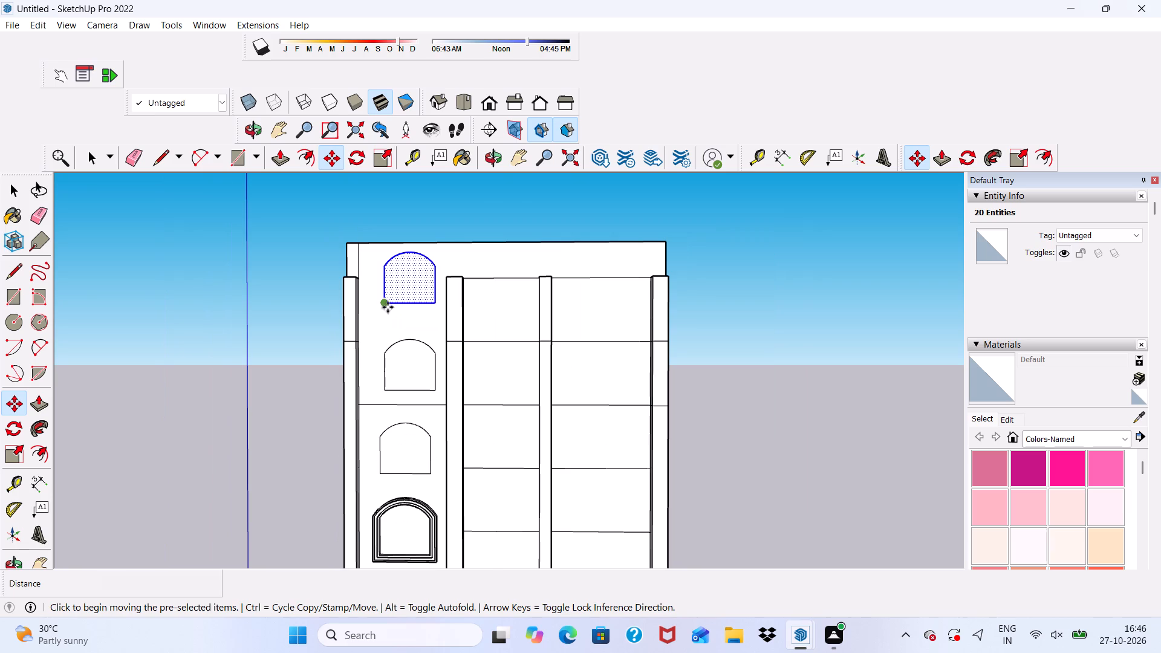
{"action": "left_click", "coordinate": [386, 315]}
{"action": "scroll", "coordinate": [302, 301], "scroll_direction": "down", "scroll_amount": 3}
{"action": "key", "text": "space"}
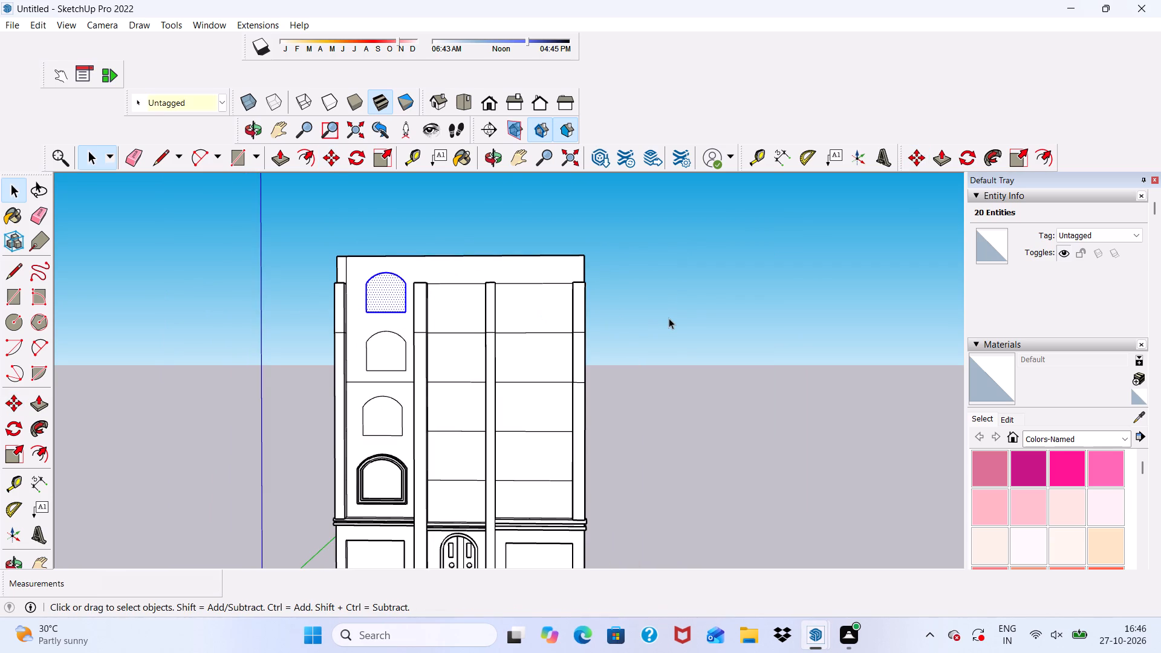
{"action": "left_click", "coordinate": [669, 318]}
Examine the framed lowest window and the spacing of the arched outlines above it in the left bay from several angles.
{"action": "scroll", "coordinate": [639, 313], "scroll_direction": "down", "scroll_amount": 4}
{"action": "middle_click_drag", "start_coordinate": [621, 323], "coordinate": [629, 423]}
{"action": "scroll", "coordinate": [513, 446], "scroll_direction": "up", "scroll_amount": 5}
{"action": "scroll", "coordinate": [507, 440], "scroll_direction": "down", "scroll_amount": 4}
{"action": "scroll", "coordinate": [475, 531], "scroll_direction": "up", "scroll_amount": 2}
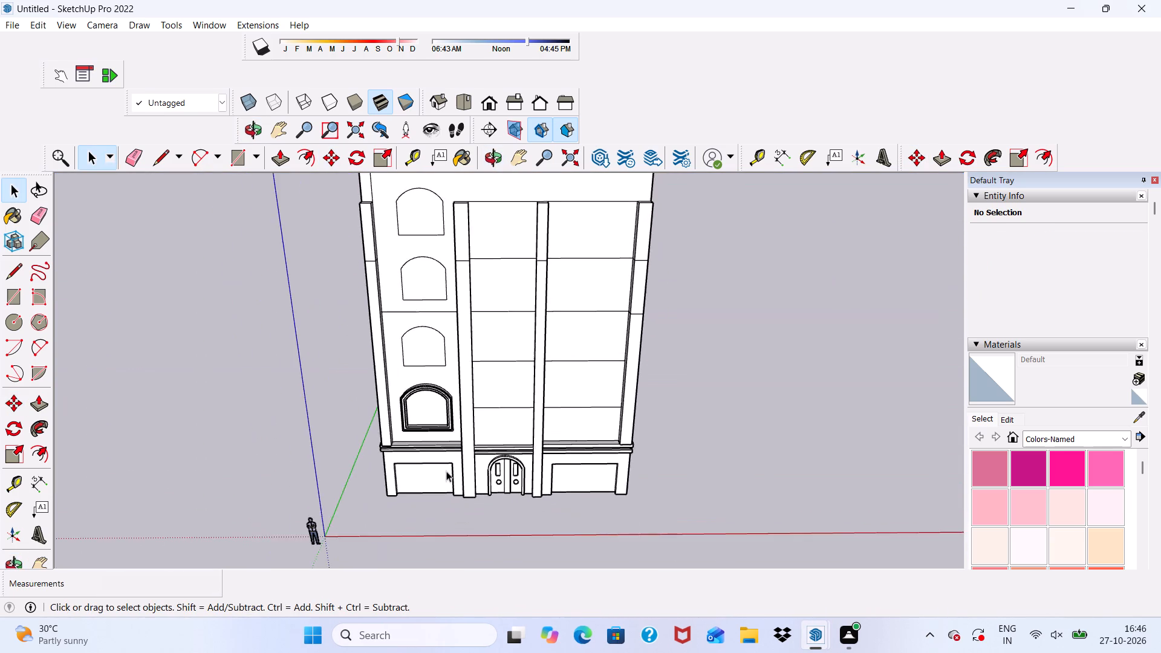
{"action": "scroll", "coordinate": [446, 471], "scroll_direction": "up", "scroll_amount": 3}
{"action": "middle_click_drag", "start_coordinate": [446, 471], "coordinate": [441, 363]}
{"action": "scroll", "coordinate": [440, 383], "scroll_direction": "up", "scroll_amount": 9}
{"action": "scroll", "coordinate": [418, 375], "scroll_direction": "down", "scroll_amount": 2}
{"action": "middle_click_drag", "start_coordinate": [410, 455], "coordinate": [431, 349]}
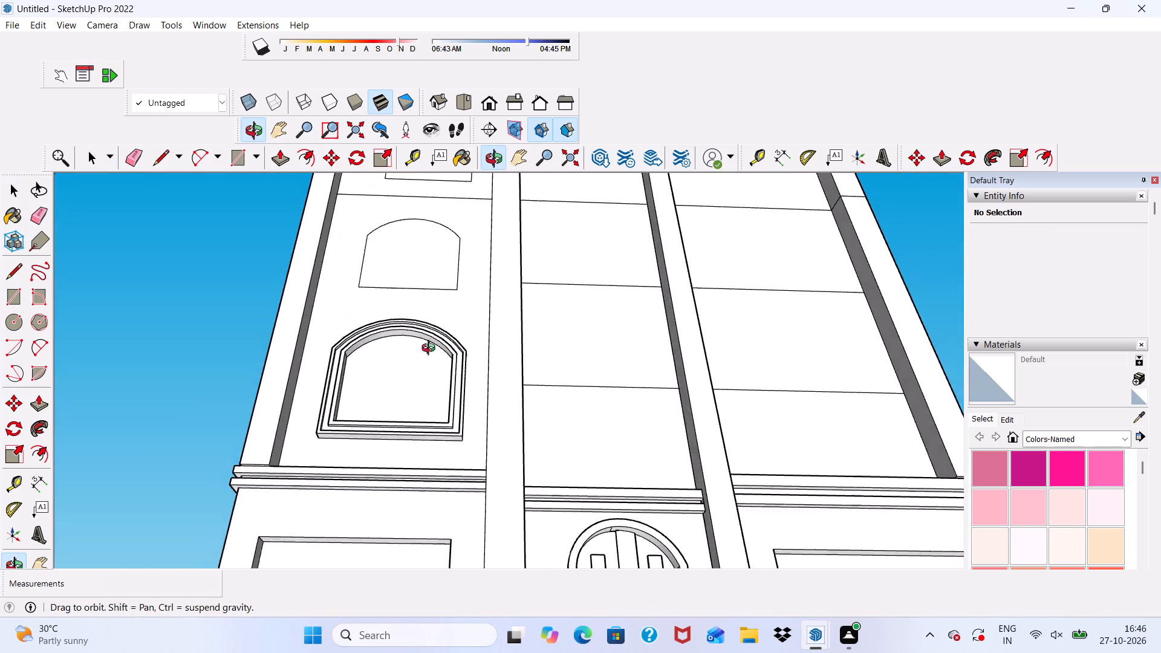
{"action": "middle_click_drag", "start_coordinate": [431, 349], "coordinate": [434, 397]}
{"action": "scroll", "coordinate": [421, 367], "scroll_direction": "down", "scroll_amount": 11}
{"action": "scroll", "coordinate": [440, 210], "scroll_direction": "up", "scroll_amount": 8}
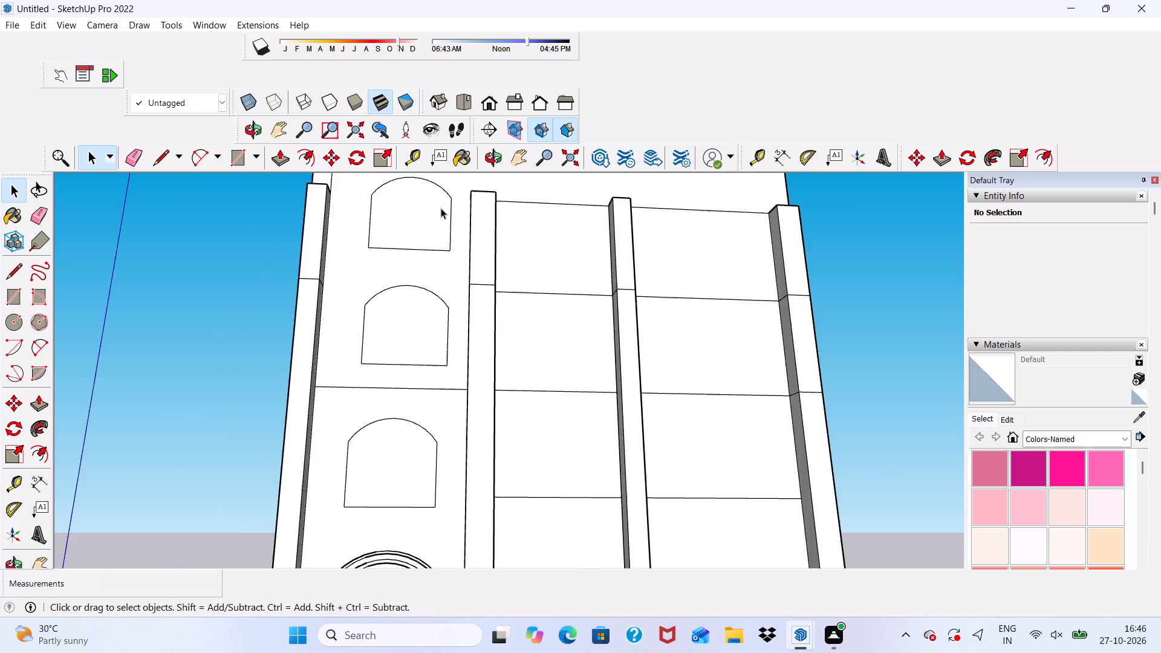
{"action": "scroll", "coordinate": [441, 208], "scroll_direction": "down", "scroll_amount": 8}
{"action": "scroll", "coordinate": [451, 221], "scroll_direction": "up", "scroll_amount": 3}
{"action": "middle_click_drag", "start_coordinate": [451, 221], "coordinate": [429, 263]}
{"action": "scroll", "coordinate": [398, 450], "scroll_direction": "up", "scroll_amount": 3}
{"action": "scroll", "coordinate": [398, 352], "scroll_direction": "up", "scroll_amount": 2}
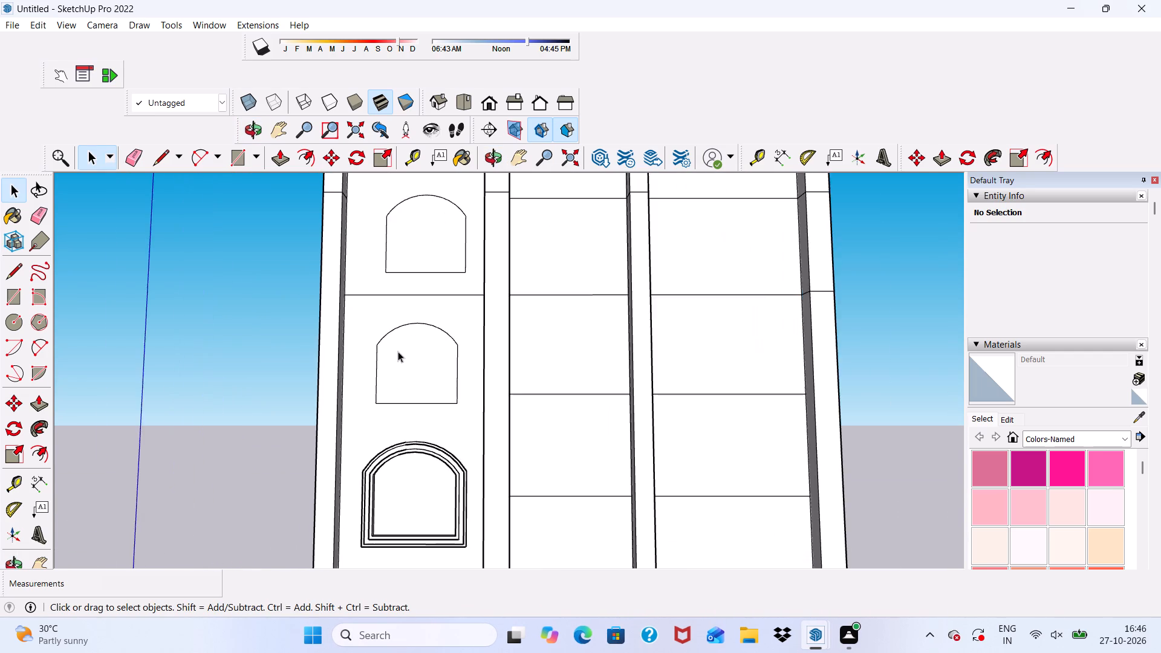
Offset the arched outline directly above the framed window in the left bay outward by 1'.
{"action": "scroll", "coordinate": [398, 351], "scroll_direction": "up", "scroll_amount": 1}
{"action": "scroll", "coordinate": [414, 278], "scroll_direction": "down", "scroll_amount": 1}
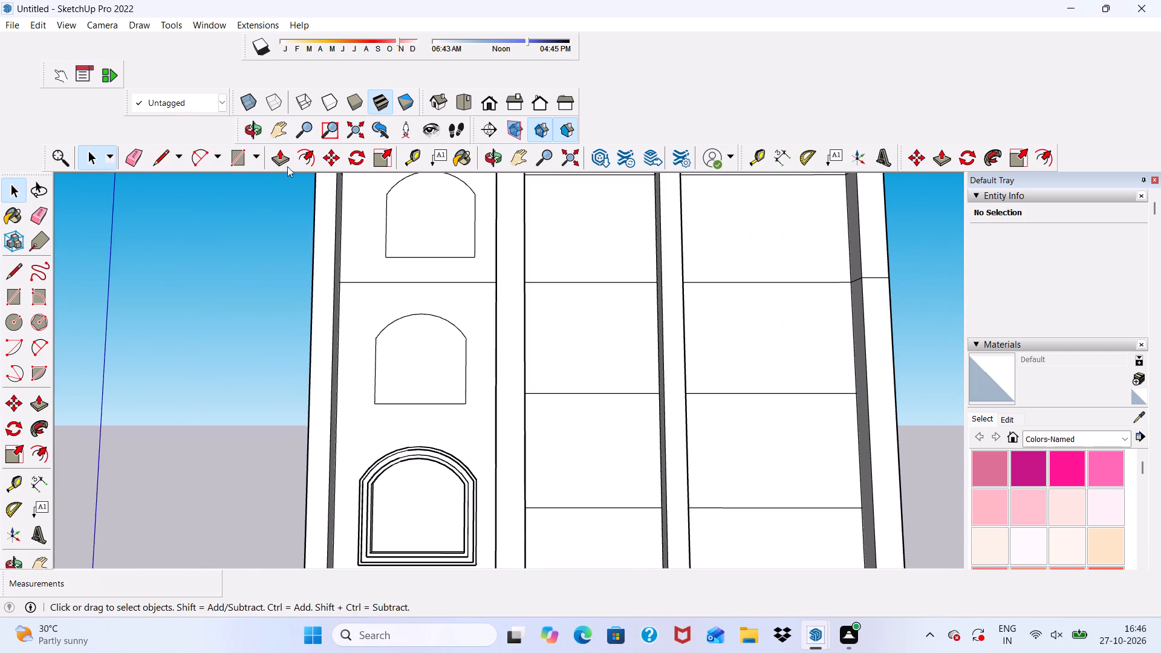
{"action": "left_click", "coordinate": [302, 158]}
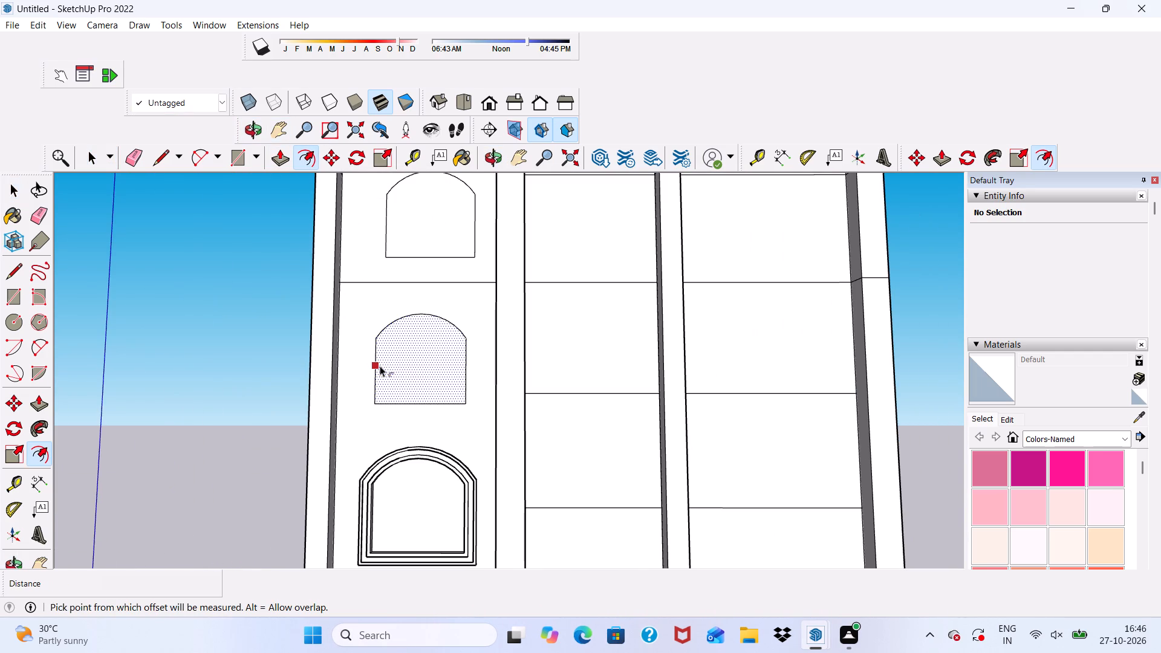
{"action": "left_click", "coordinate": [380, 365]}
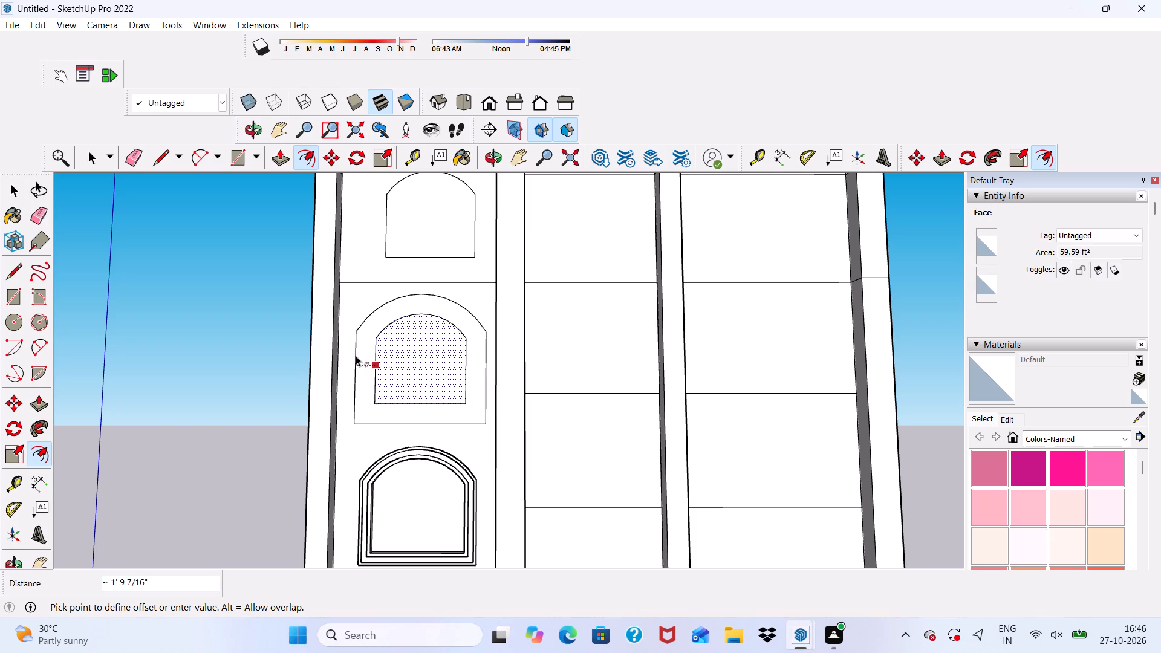
{"action": "type", "text": "1'"}
{"action": "key", "text": "Return"}
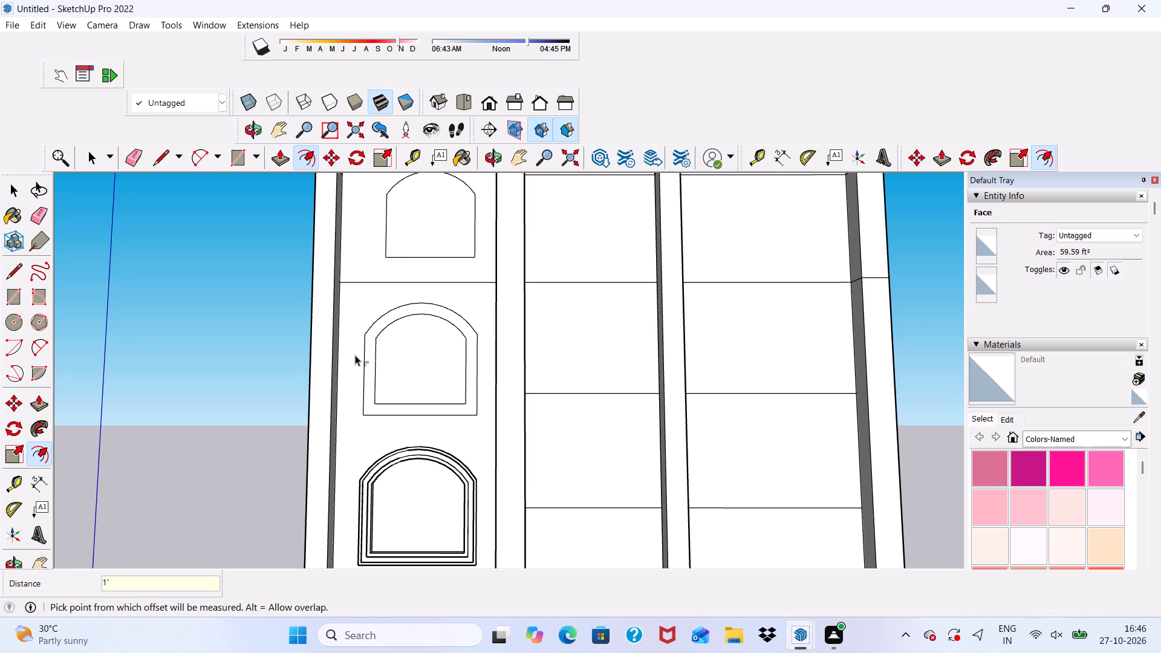
{"action": "scroll", "coordinate": [355, 355], "scroll_direction": "up", "scroll_amount": 1}
{"action": "scroll", "coordinate": [403, 277], "scroll_direction": "down", "scroll_amount": 6}
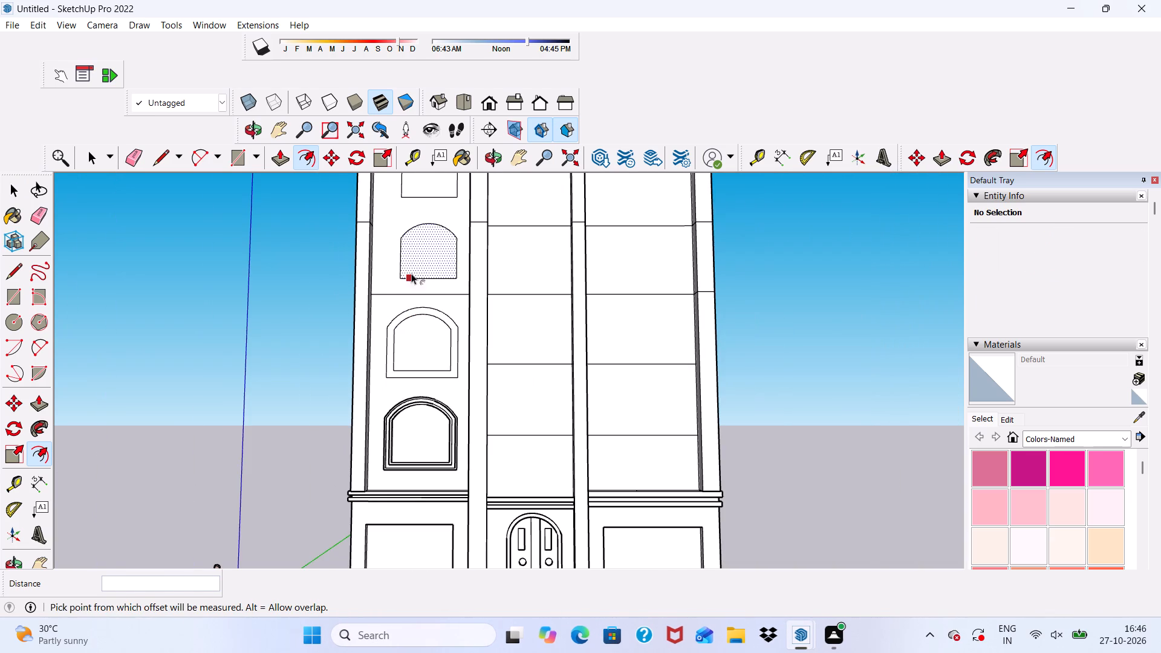
{"action": "scroll", "coordinate": [409, 249], "scroll_direction": "up", "scroll_amount": 3}
{"action": "scroll", "coordinate": [408, 248], "scroll_direction": "down", "scroll_amount": 4}
{"action": "scroll", "coordinate": [398, 319], "scroll_direction": "down", "scroll_amount": 3}
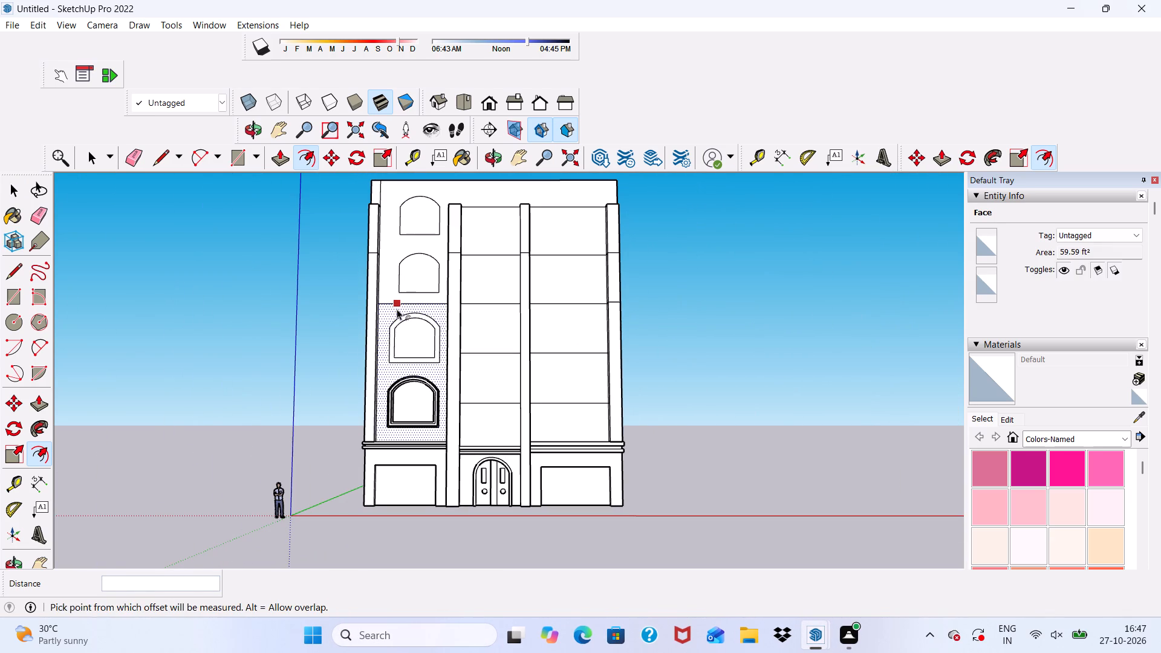
{"action": "key", "text": "space"}
Copy the topmost arched outline from the left bay horizontally into the top of the middle bay.
{"action": "scroll", "coordinate": [418, 237], "scroll_direction": "up", "scroll_amount": 3}
{"action": "double_click", "coordinate": [414, 219]}
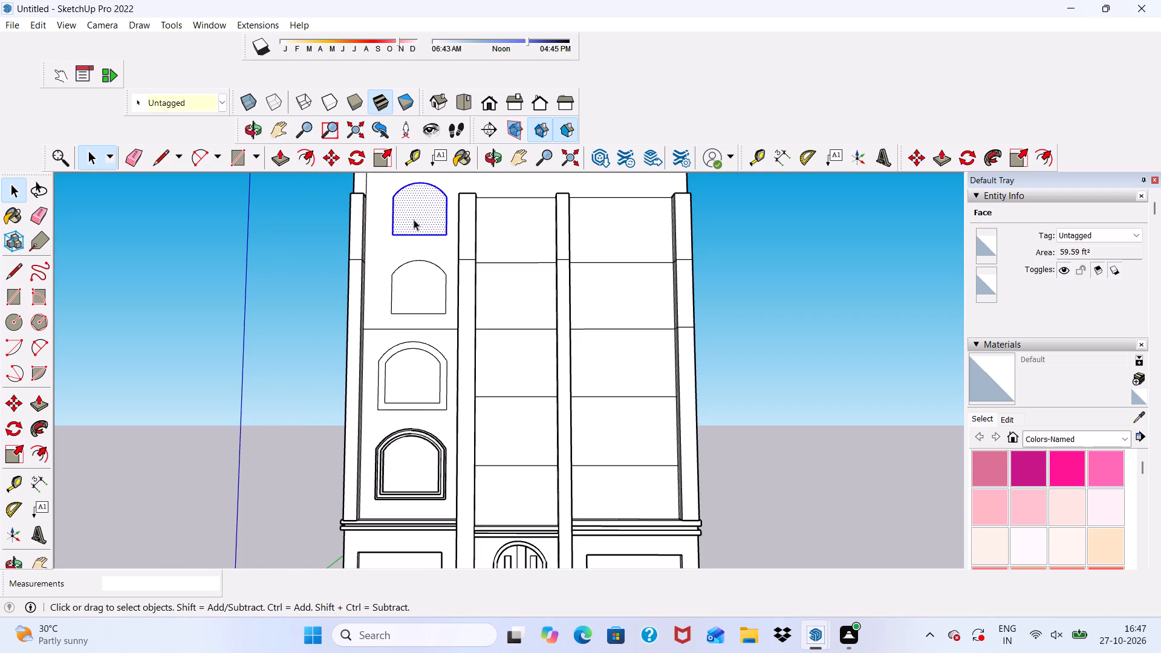
{"action": "left_click", "coordinate": [331, 152]}
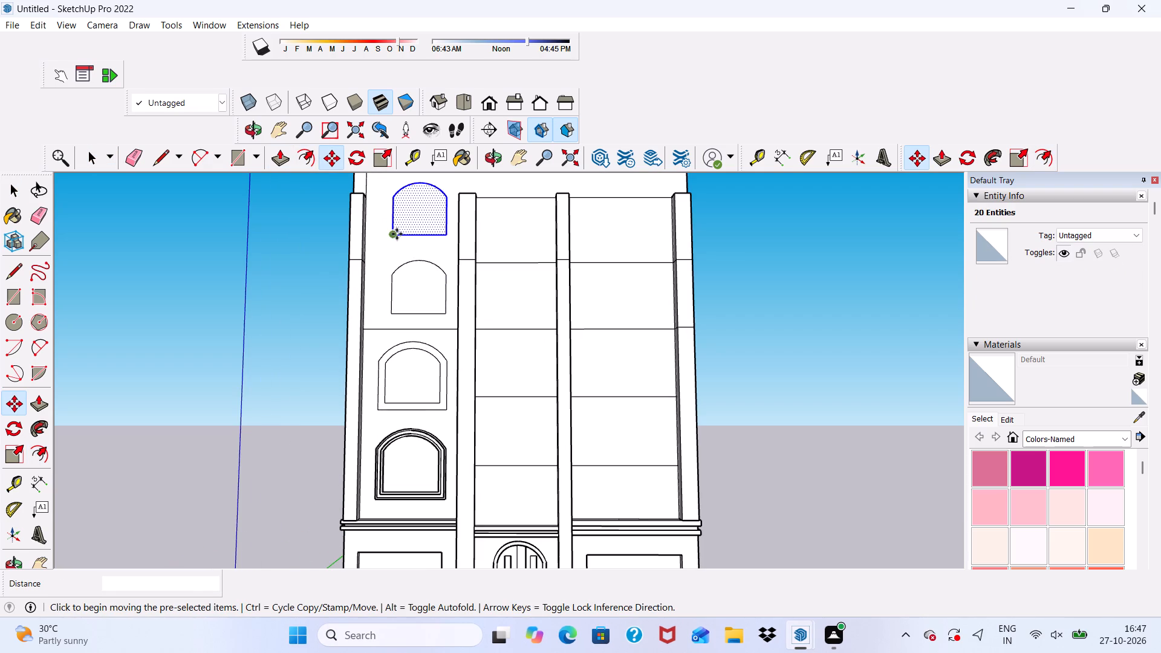
{"action": "left_click", "coordinate": [397, 234]}
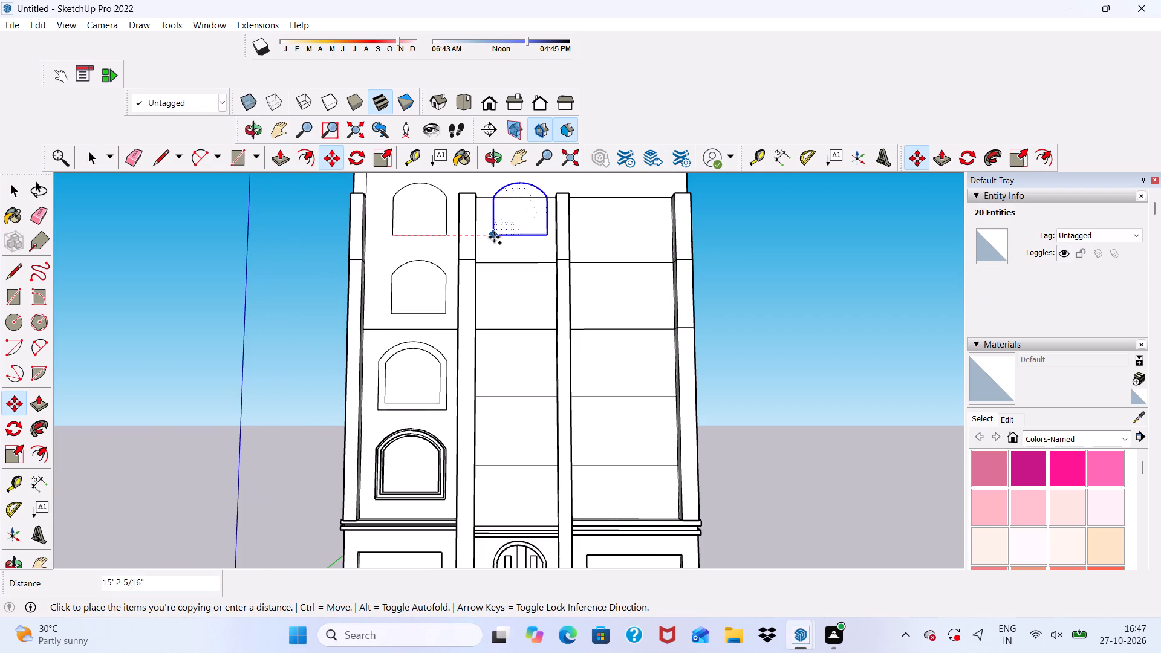
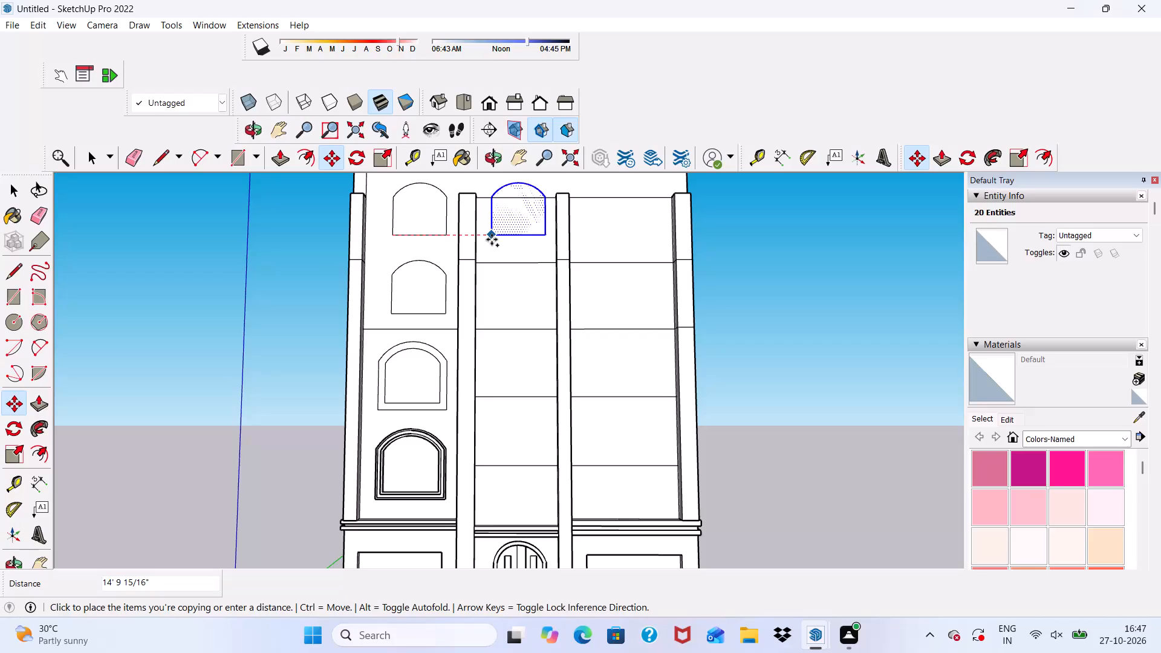
Place the copied arched outline at the top of the middle bay, about 14' 10" across from the original.
{"action": "left_click", "coordinate": [492, 239]}
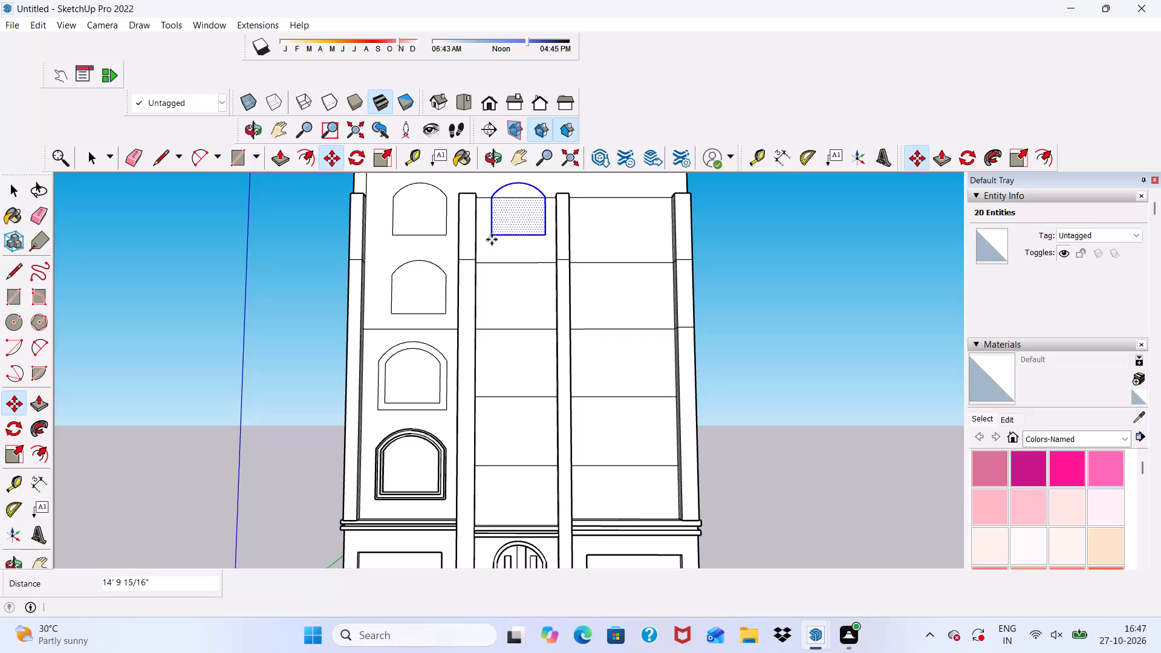
{"action": "key", "text": "space"}
{"action": "left_click", "coordinate": [789, 253]}
Erase the horizontal wall line segments inside and on both sides of the new arched outline in the middle bay.
{"action": "scroll", "coordinate": [418, 201], "scroll_direction": "up", "scroll_amount": 4}
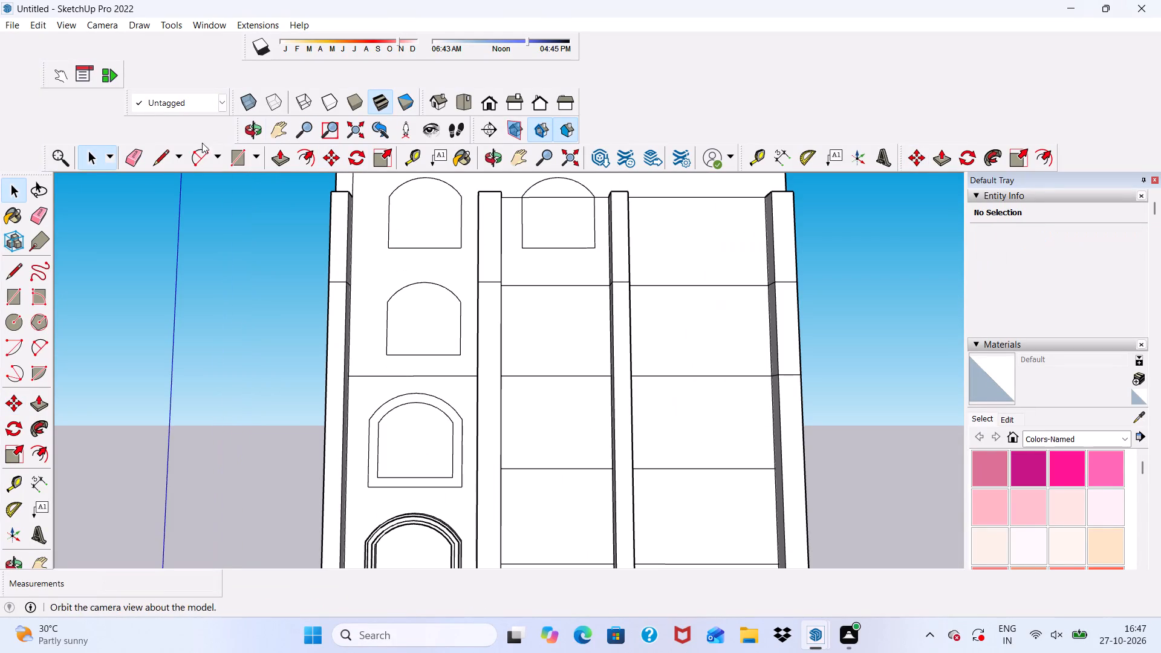
{"action": "left_click", "coordinate": [132, 151]}
{"action": "scroll", "coordinate": [588, 216], "scroll_direction": "up", "scroll_amount": 4}
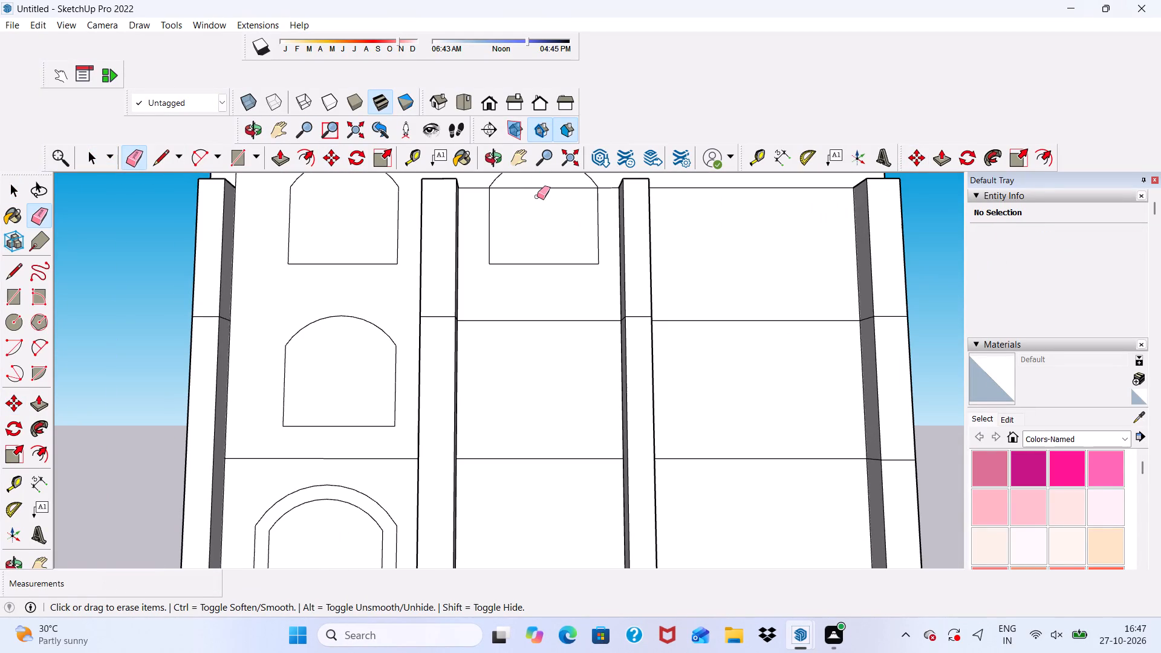
{"action": "left_click", "coordinate": [536, 186]}
{"action": "scroll", "coordinate": [504, 187], "scroll_direction": "up", "scroll_amount": 4}
{"action": "left_click", "coordinate": [464, 189]}
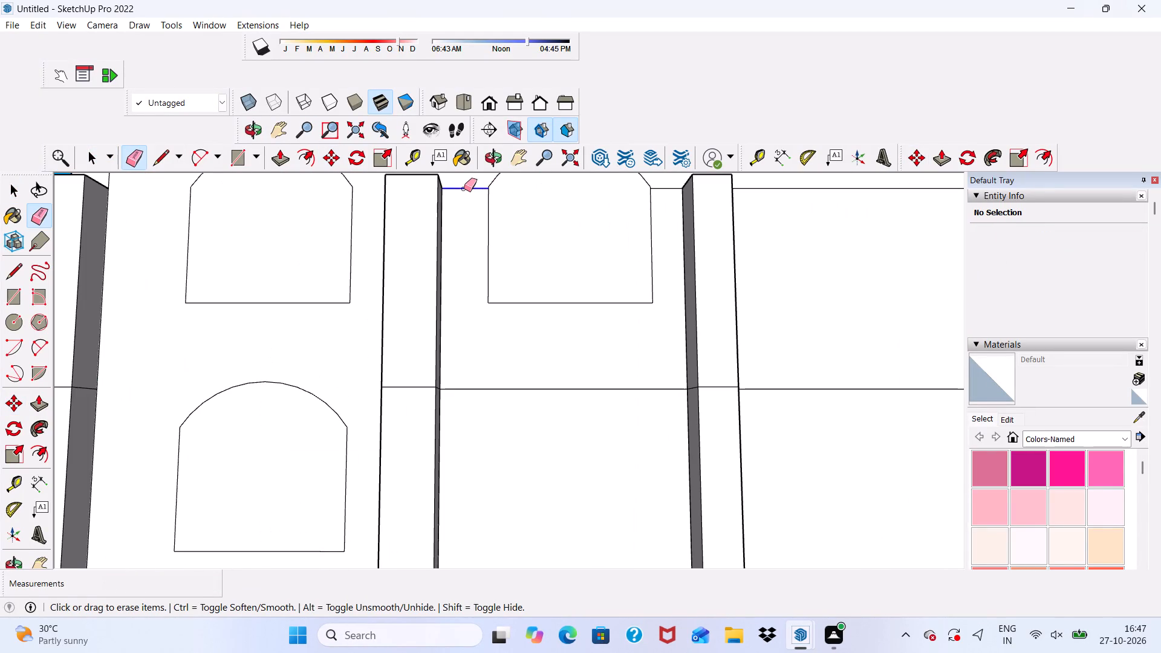
{"action": "scroll", "coordinate": [482, 203], "scroll_direction": "down", "scroll_amount": 3}
{"action": "scroll", "coordinate": [639, 218], "scroll_direction": "up", "scroll_amount": 4}
{"action": "left_click_drag", "start_coordinate": [628, 183], "coordinate": [628, 190]}
{"action": "left_click", "coordinate": [628, 190]}
{"action": "scroll", "coordinate": [625, 193], "scroll_direction": "down", "scroll_amount": 4}
{"action": "key", "text": "space"}
Offset the two upper arched outlines in the left bay outward by 1' each.
{"action": "scroll", "coordinate": [637, 258], "scroll_direction": "down", "scroll_amount": 3}
{"action": "scroll", "coordinate": [528, 239], "scroll_direction": "down", "scroll_amount": 6}
{"action": "middle_click_drag", "start_coordinate": [523, 283], "coordinate": [536, 353]}
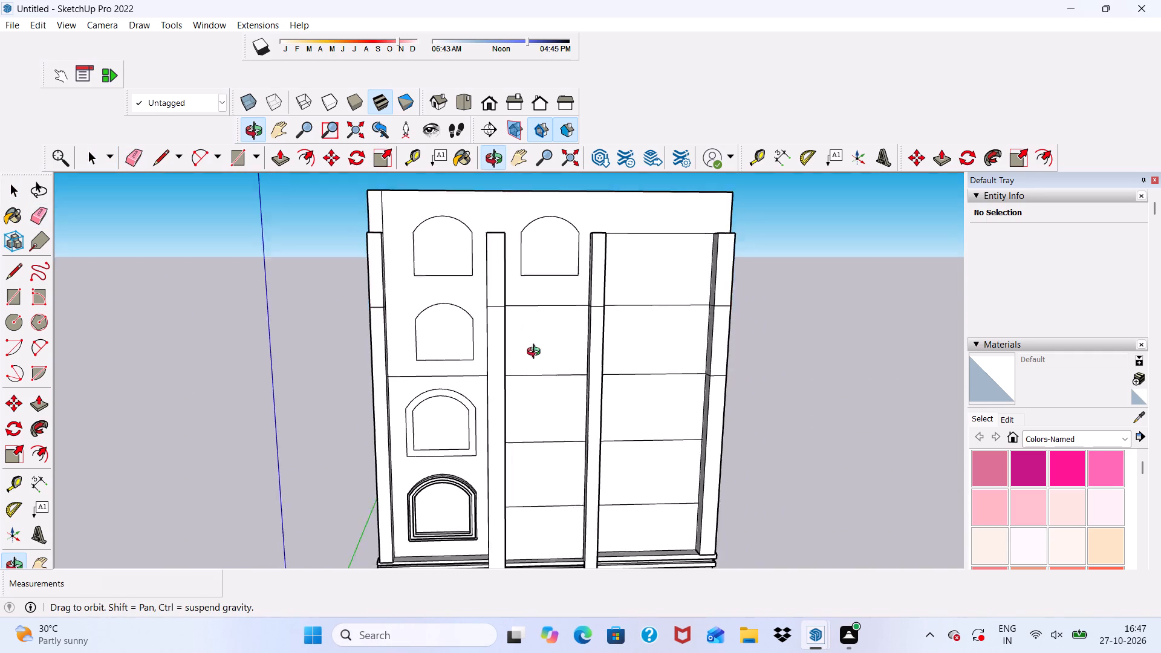
{"action": "middle_click_drag", "start_coordinate": [536, 353], "coordinate": [522, 275]}
{"action": "key", "text": "space"}
{"action": "scroll", "coordinate": [424, 348], "scroll_direction": "up", "scroll_amount": 1}
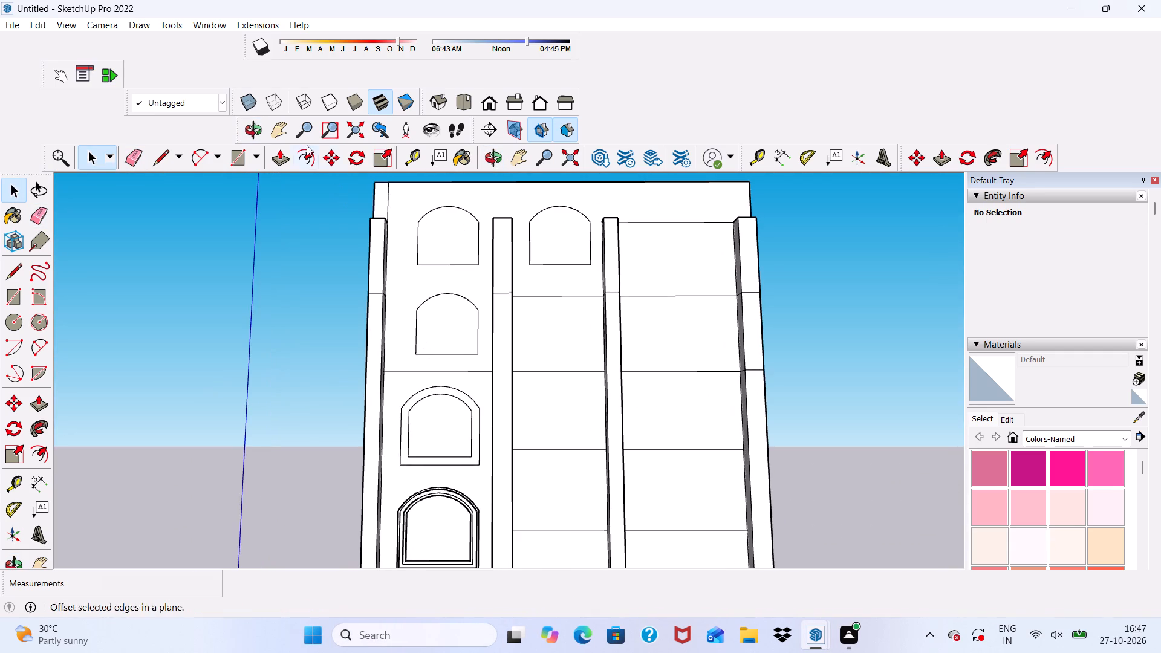
{"action": "left_click", "coordinate": [313, 154]}
{"action": "scroll", "coordinate": [442, 316], "scroll_direction": "up", "scroll_amount": 2}
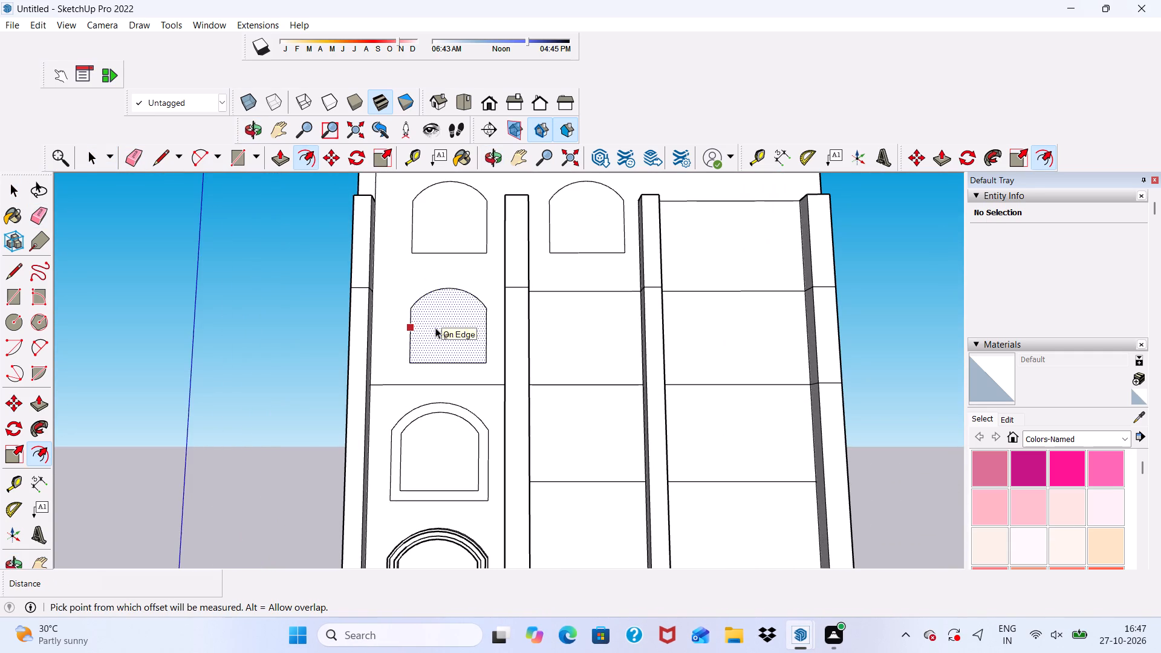
{"action": "left_click", "coordinate": [435, 328]}
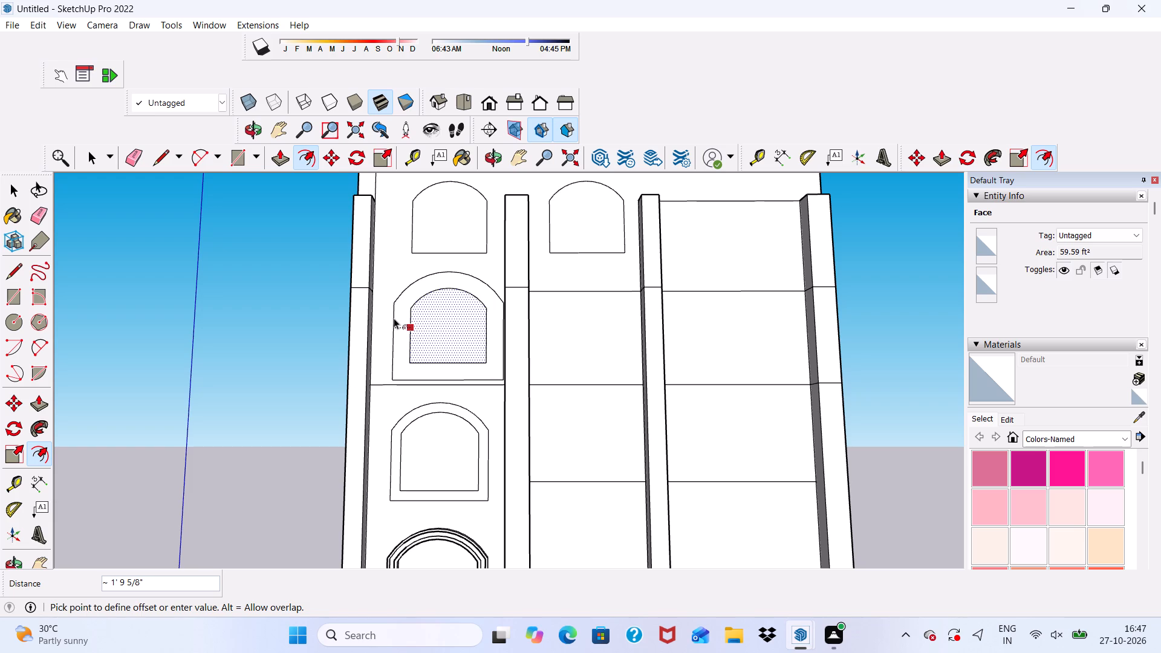
{"action": "type", "text": "1'"}
{"action": "key", "text": "Return"}
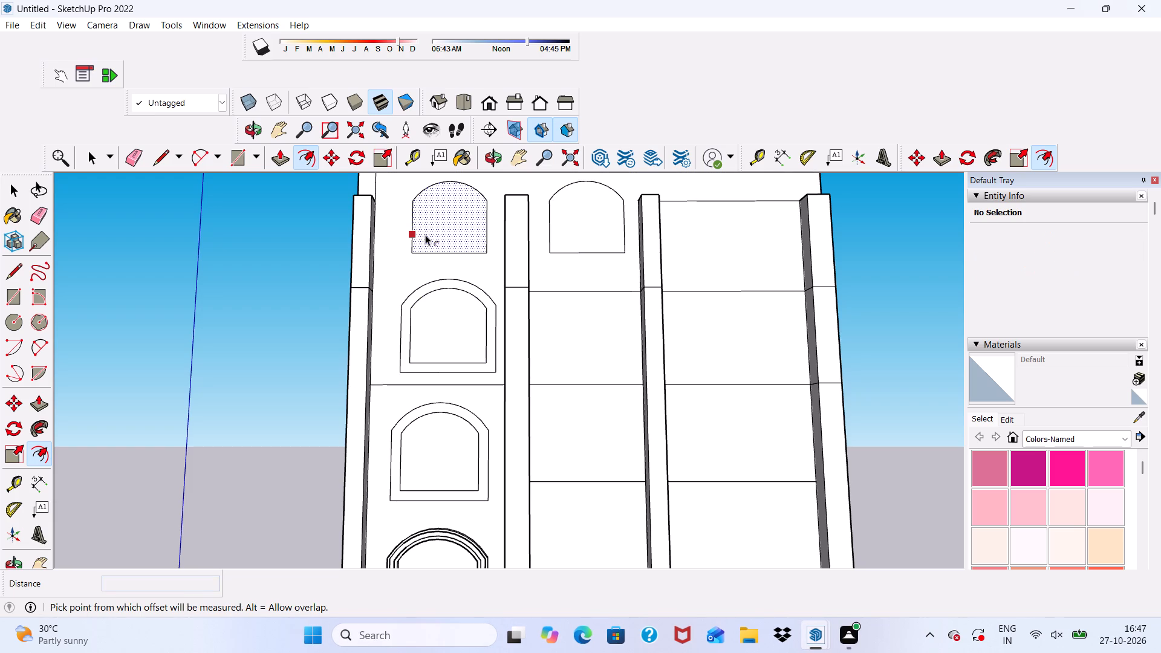
{"action": "left_click", "coordinate": [424, 227]}
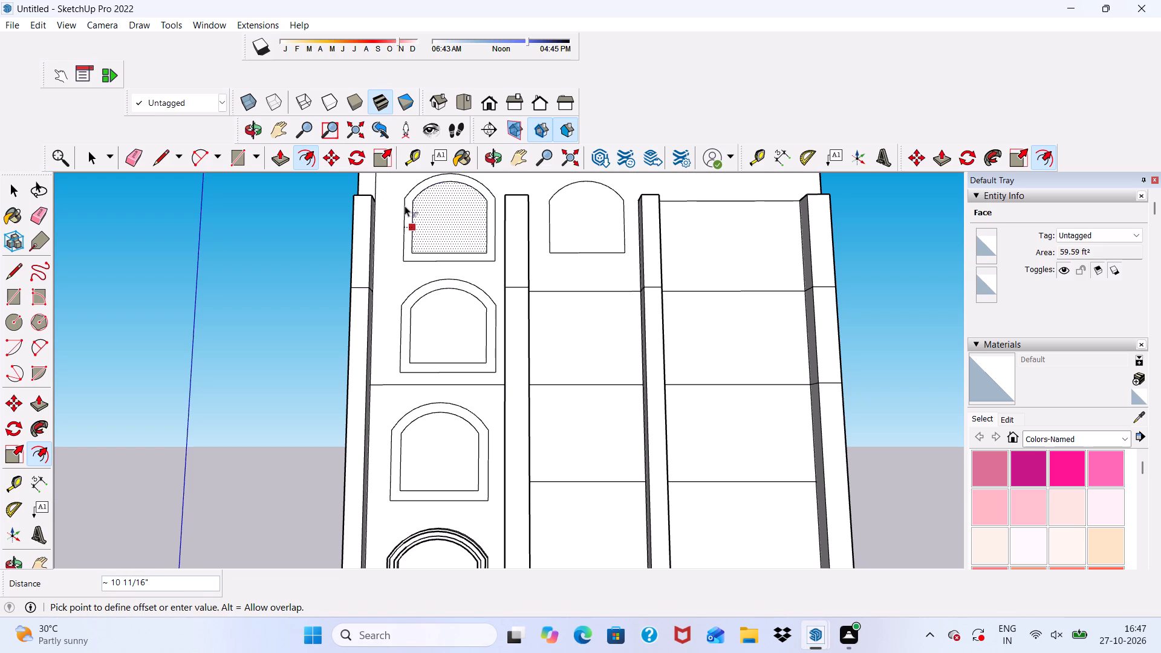
{"action": "type", "text": "1'"}
{"action": "key", "text": "Return"}
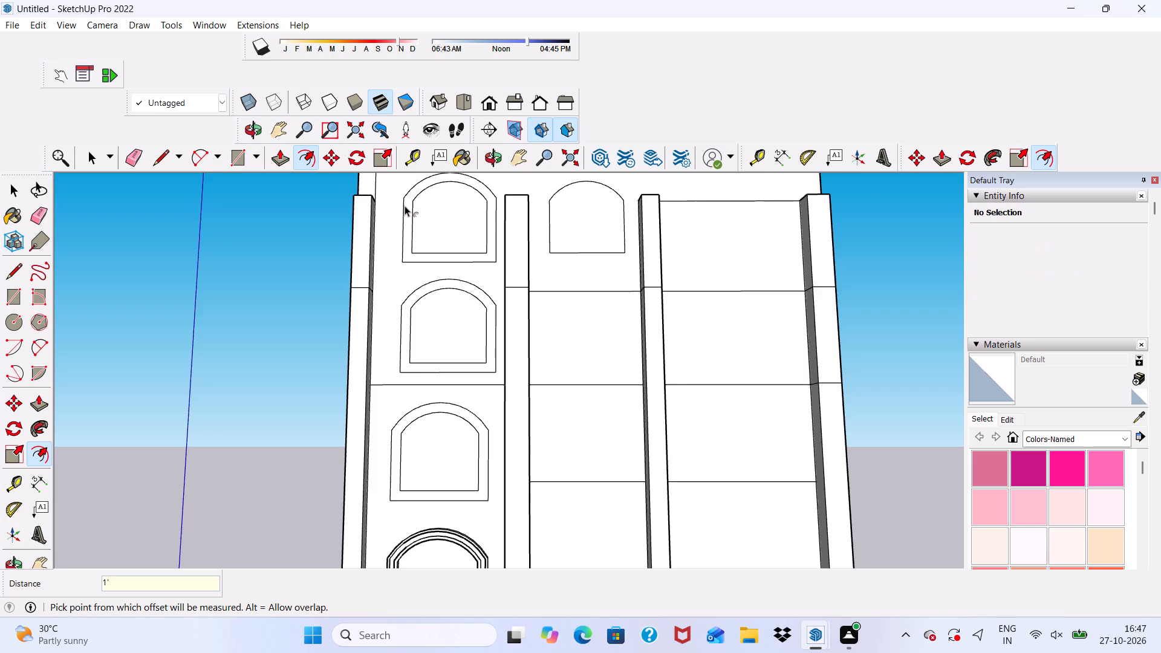
Examine the overall facade and the stepped frame profile of the lowest arched window in the left bay.
{"action": "scroll", "coordinate": [405, 206], "scroll_direction": "down", "scroll_amount": 6}
{"action": "scroll", "coordinate": [418, 288], "scroll_direction": "up", "scroll_amount": 1}
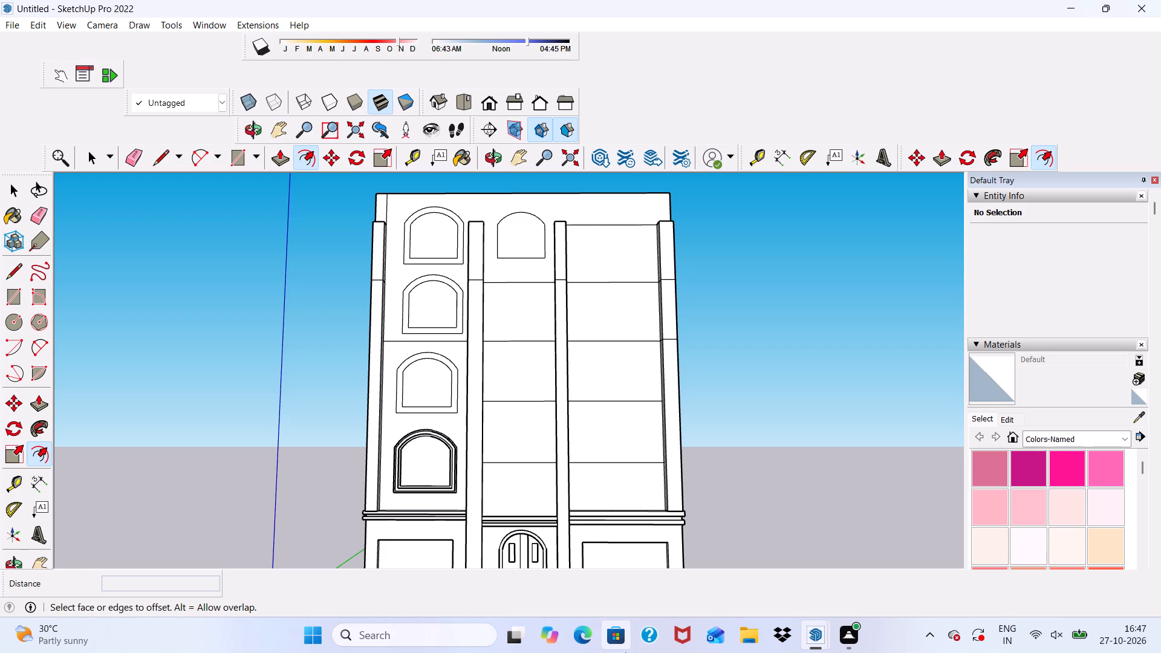
{"action": "scroll", "coordinate": [625, 652], "scroll_direction": "up", "scroll_amount": 2}
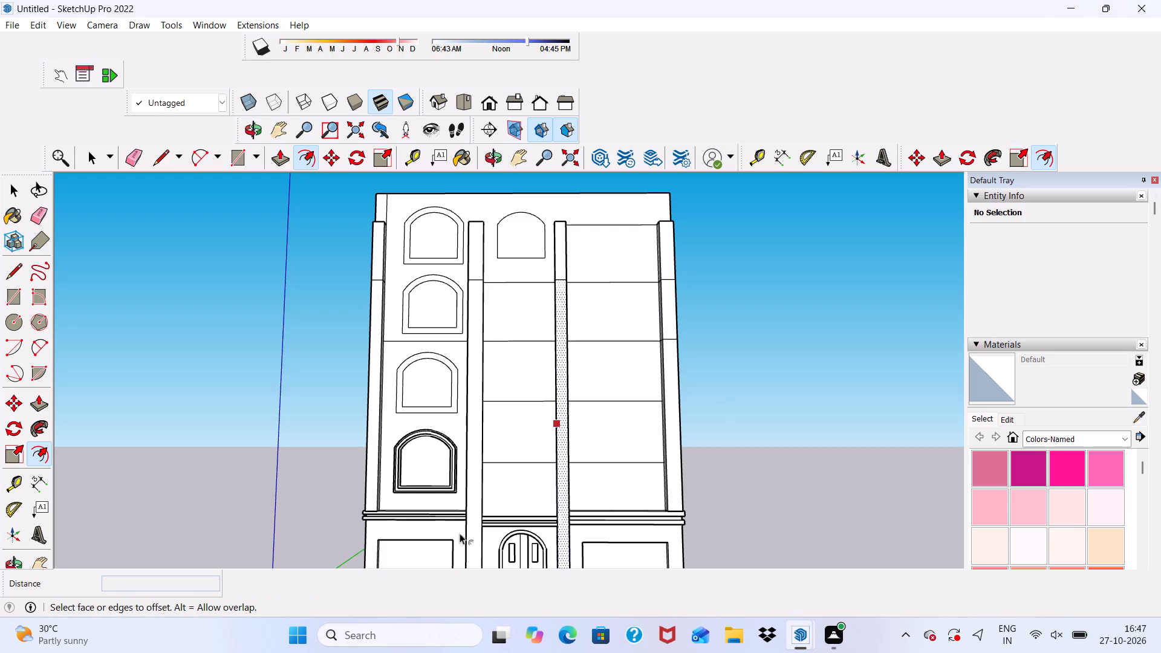
{"action": "scroll", "coordinate": [414, 587], "scroll_direction": "down", "scroll_amount": 6}
{"action": "scroll", "coordinate": [500, 580], "scroll_direction": "up", "scroll_amount": 1}
{"action": "middle_click_drag", "start_coordinate": [501, 579], "coordinate": [501, 538]}
{"action": "scroll", "coordinate": [506, 504], "scroll_direction": "up", "scroll_amount": 1}
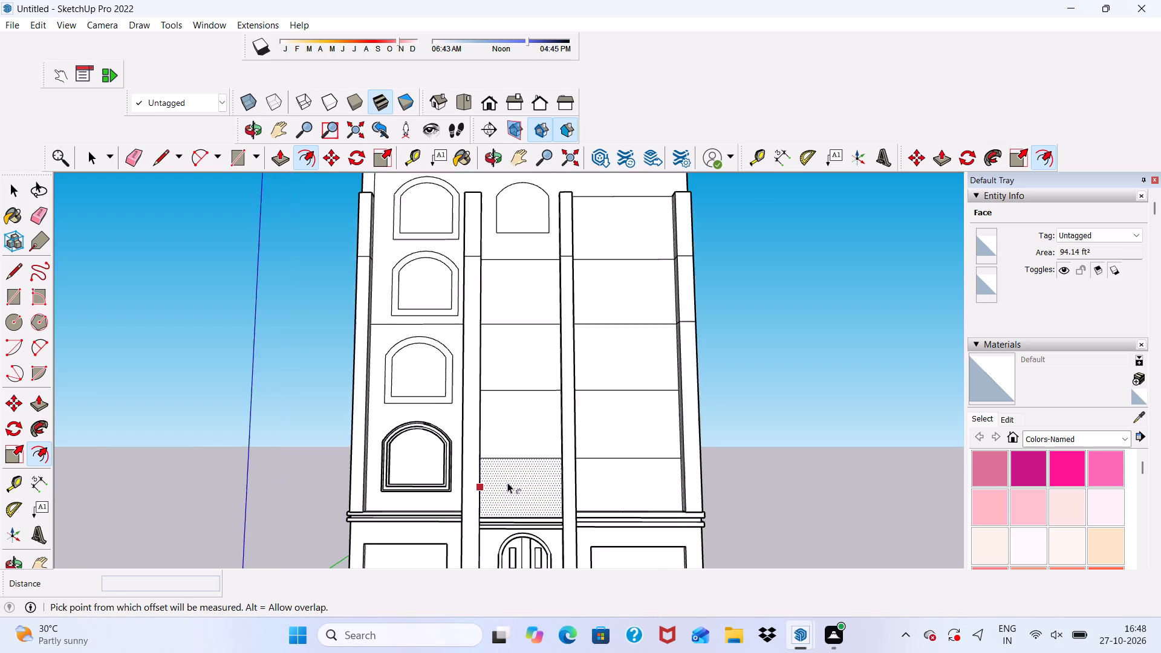
{"action": "scroll", "coordinate": [507, 482], "scroll_direction": "down", "scroll_amount": 6}
{"action": "key", "text": "space"}
{"action": "scroll", "coordinate": [694, 409], "scroll_direction": "up", "scroll_amount": 3}
{"action": "scroll", "coordinate": [521, 391], "scroll_direction": "down", "scroll_amount": 2}
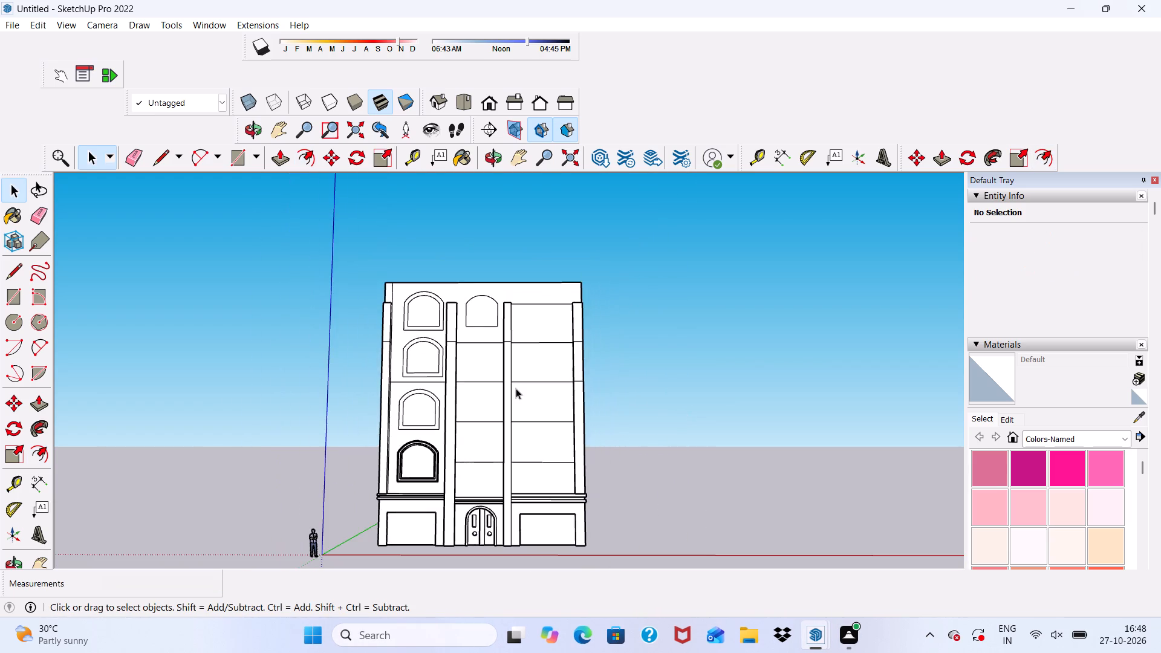
{"action": "middle_click_drag", "start_coordinate": [516, 388], "coordinate": [479, 421]}
{"action": "scroll", "coordinate": [533, 420], "scroll_direction": "up", "scroll_amount": 6}
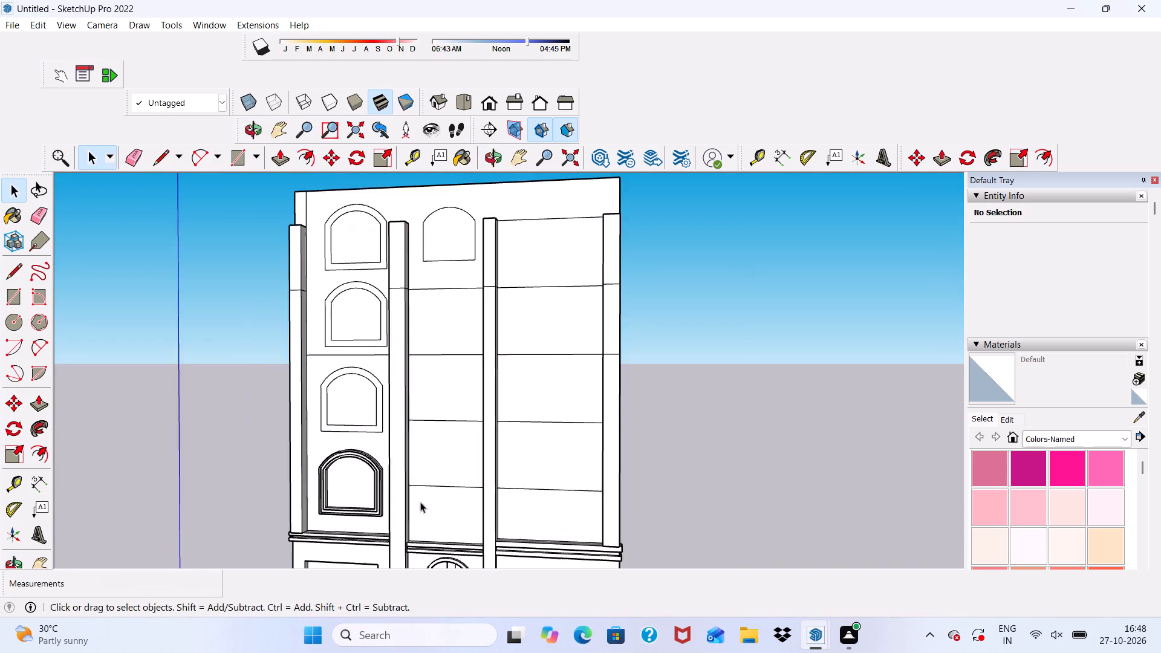
{"action": "scroll", "coordinate": [420, 502], "scroll_direction": "up", "scroll_amount": 3}
{"action": "scroll", "coordinate": [395, 281], "scroll_direction": "down", "scroll_amount": 10}
{"action": "scroll", "coordinate": [486, 363], "scroll_direction": "up", "scroll_amount": 3}
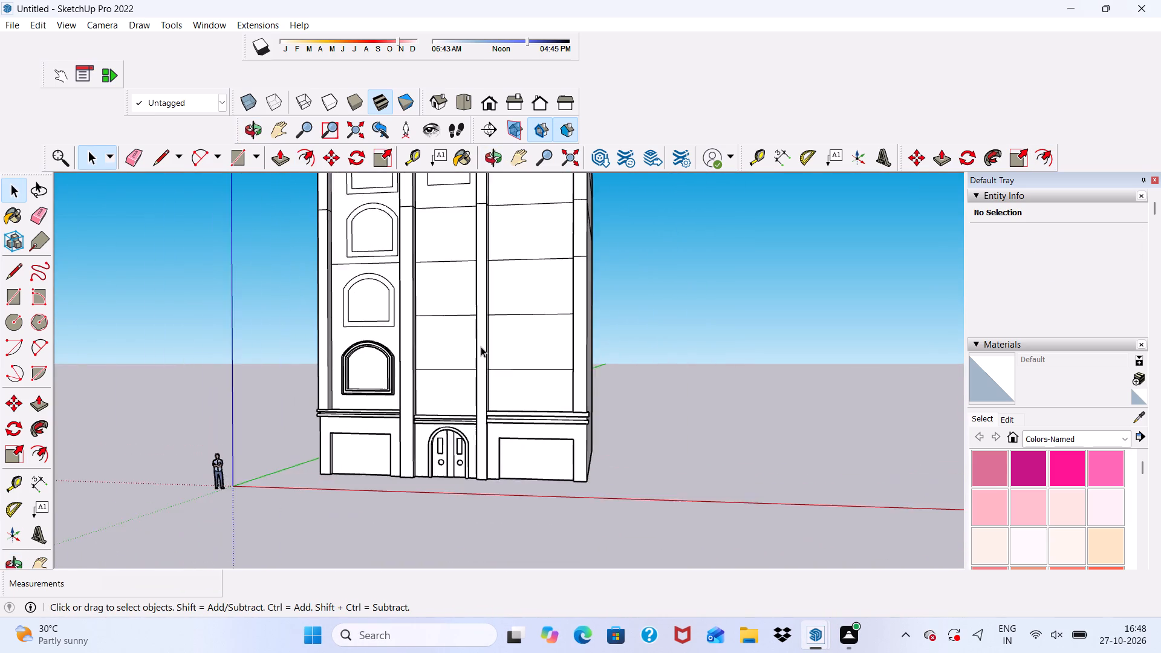
{"action": "scroll", "coordinate": [457, 350], "scroll_direction": "up", "scroll_amount": 4}
{"action": "scroll", "coordinate": [406, 349], "scroll_direction": "up", "scroll_amount": 2}
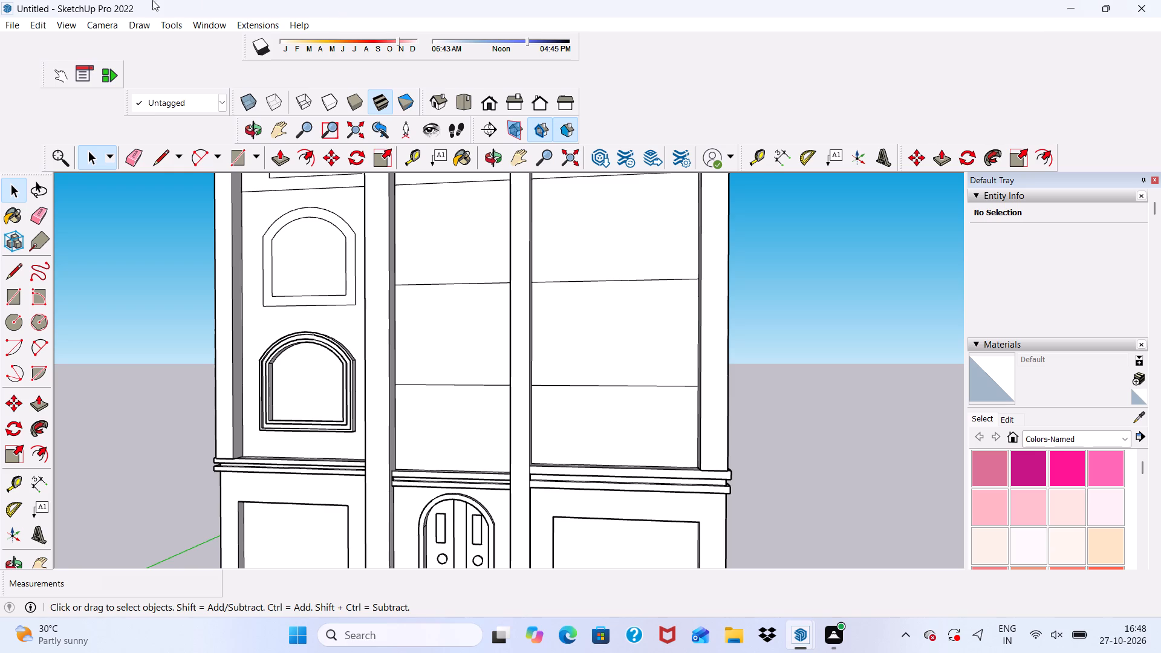
{"action": "scroll", "coordinate": [298, 384], "scroll_direction": "up", "scroll_amount": 9}
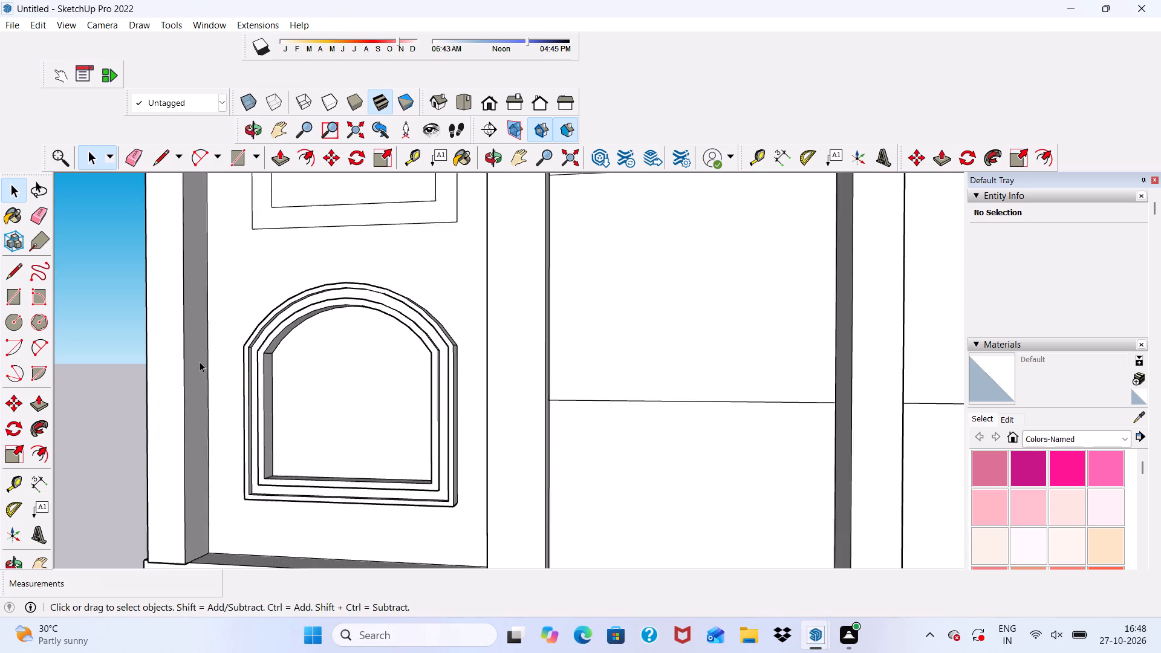
{"action": "scroll", "coordinate": [200, 362], "scroll_direction": "down", "scroll_amount": 1}
{"action": "scroll", "coordinate": [211, 362], "scroll_direction": "up", "scroll_amount": 15}
{"action": "scroll", "coordinate": [368, 311], "scroll_direction": "down", "scroll_amount": 3}
{"action": "middle_click_drag", "start_coordinate": [350, 354], "coordinate": [435, 286]}
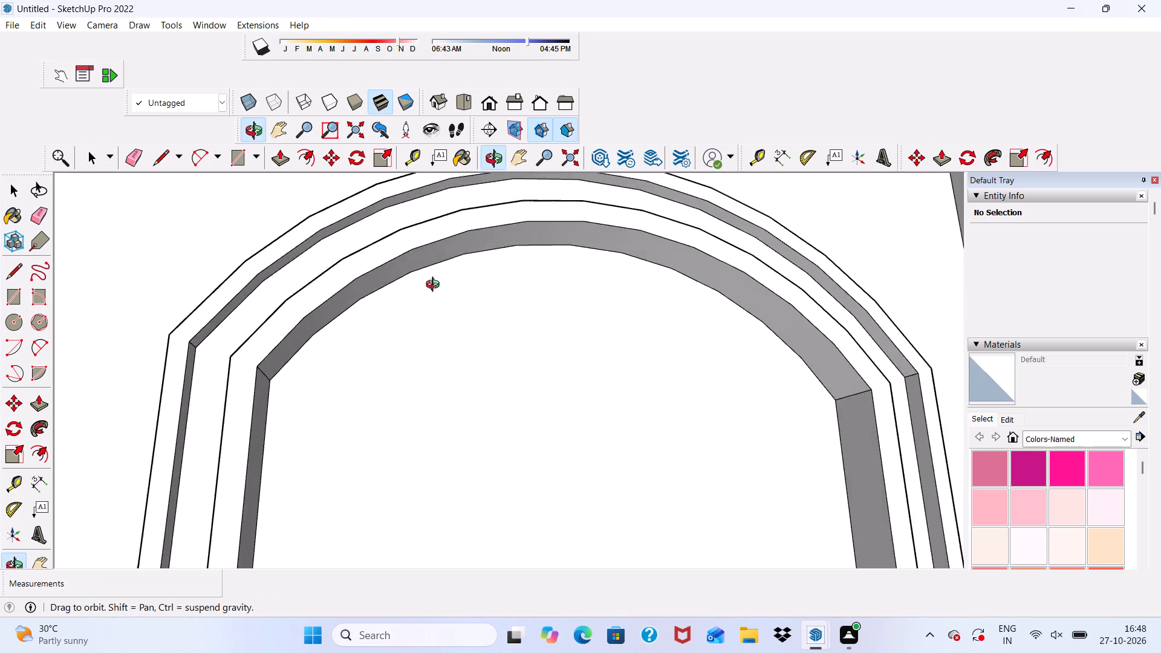
{"action": "middle_click_drag", "start_coordinate": [435, 286], "coordinate": [426, 369]}
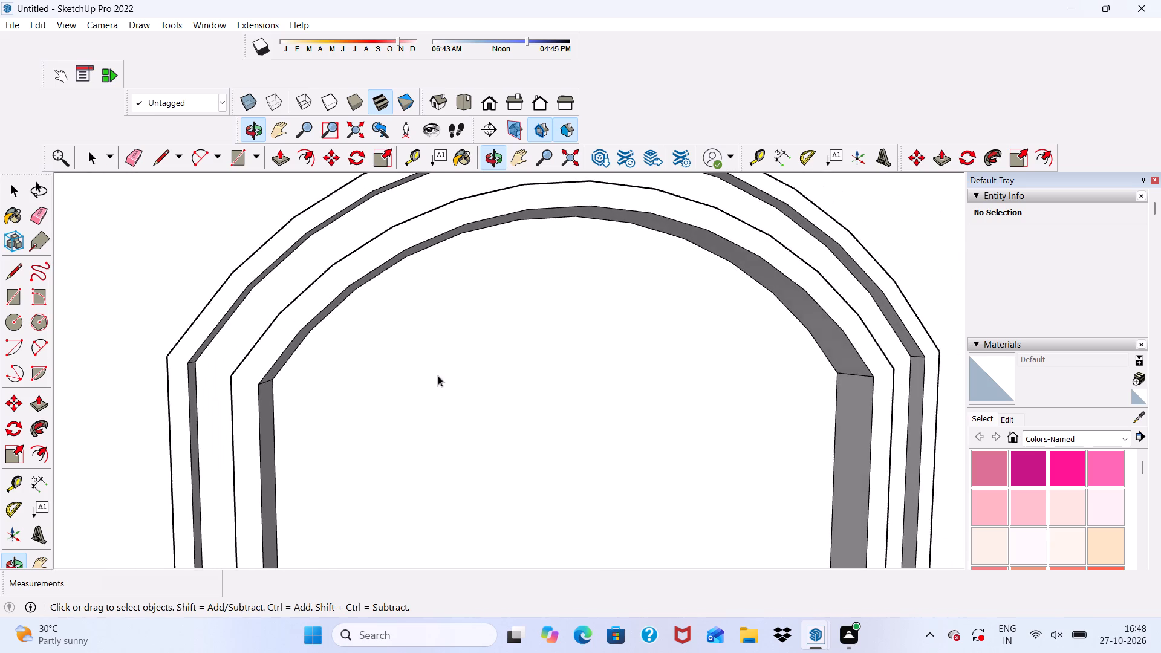
Extrude the frame band of the arched window directly above the lowest framed window outward by 6".
{"action": "scroll", "coordinate": [472, 362], "scroll_direction": "up", "scroll_amount": 1}
{"action": "scroll", "coordinate": [497, 320], "scroll_direction": "down", "scroll_amount": 15}
{"action": "scroll", "coordinate": [454, 175], "scroll_direction": "up", "scroll_amount": 12}
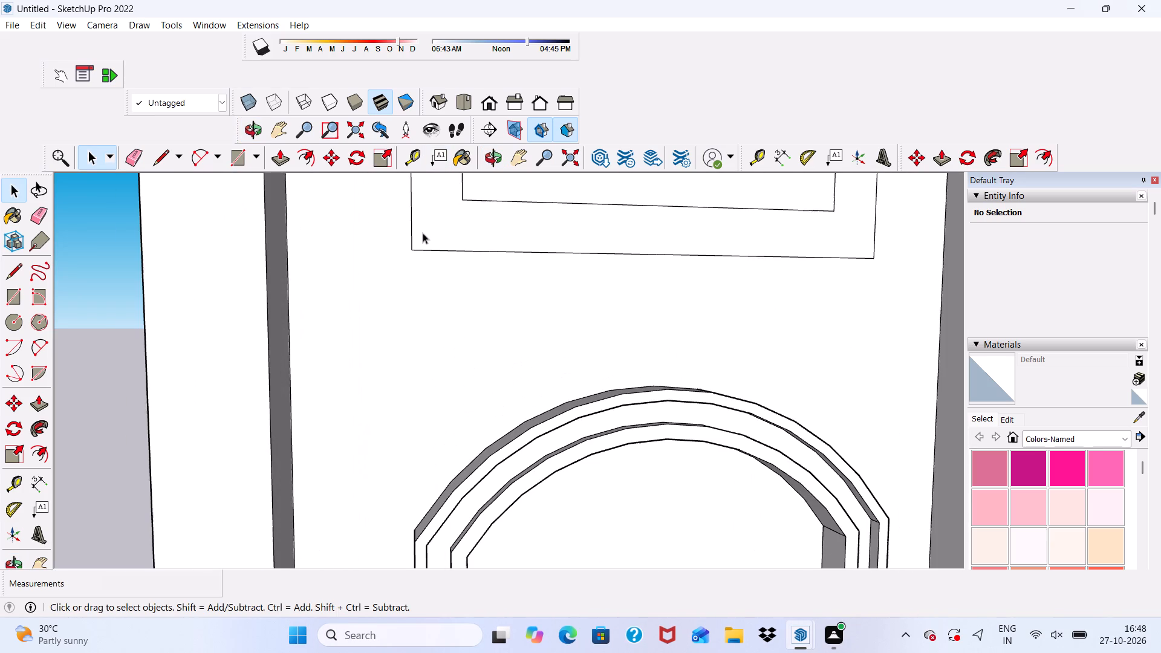
{"action": "left_click", "coordinate": [425, 230]}
{"action": "left_click", "coordinate": [278, 152]}
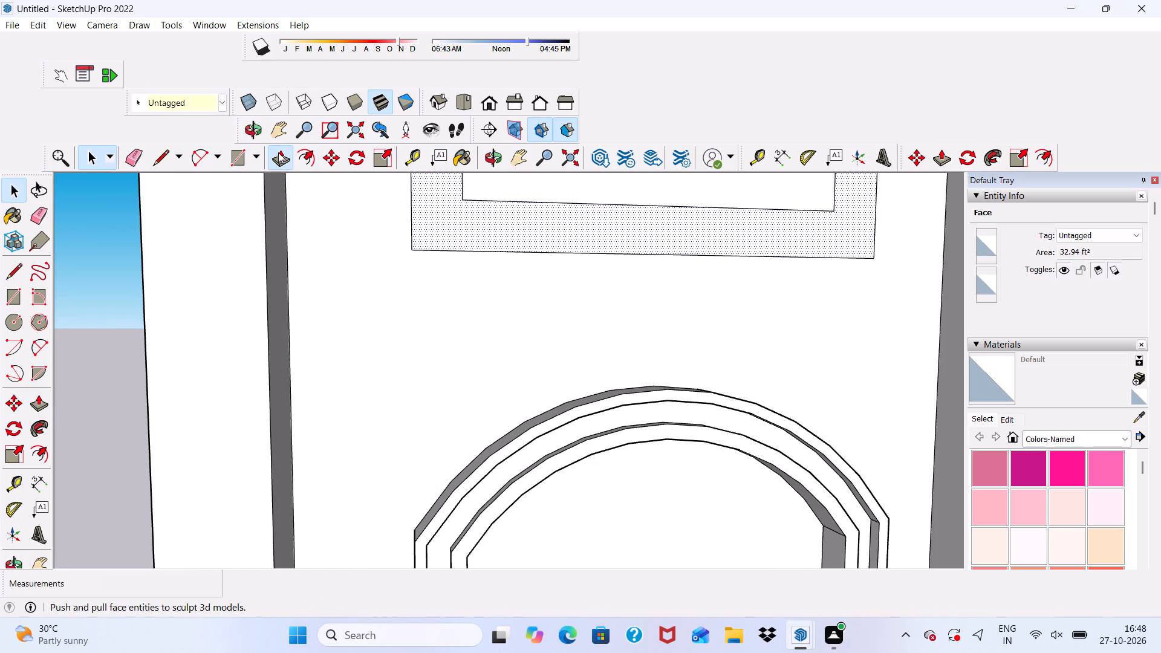
{"action": "left_click", "coordinate": [434, 231]}
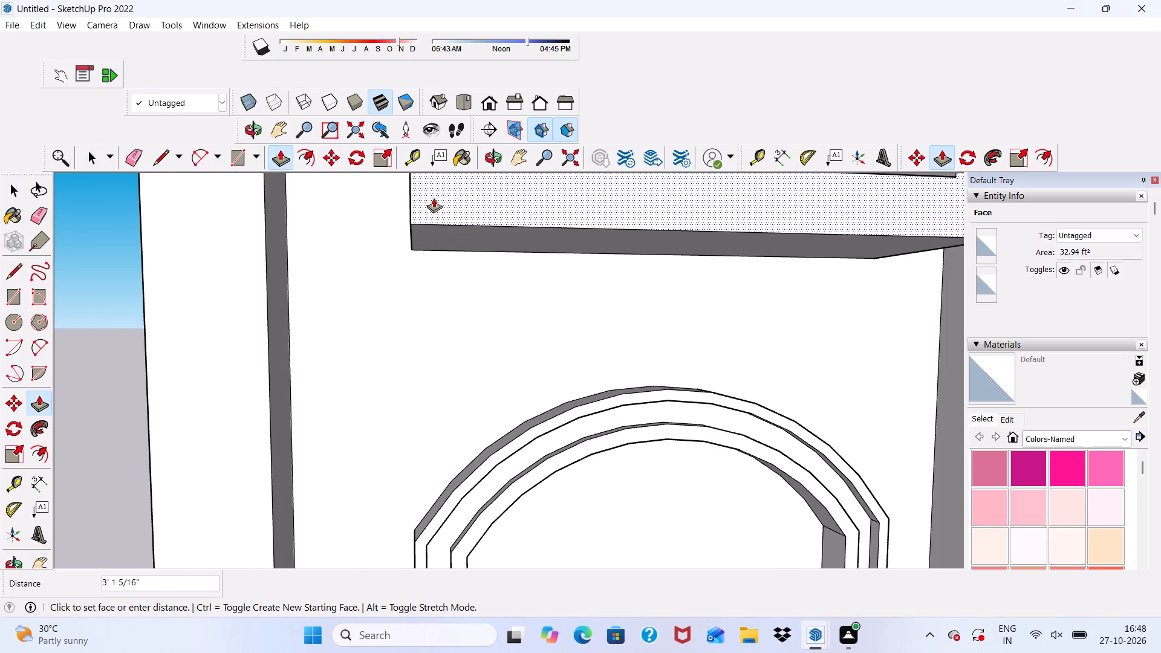
{"action": "key", "text": "6"}
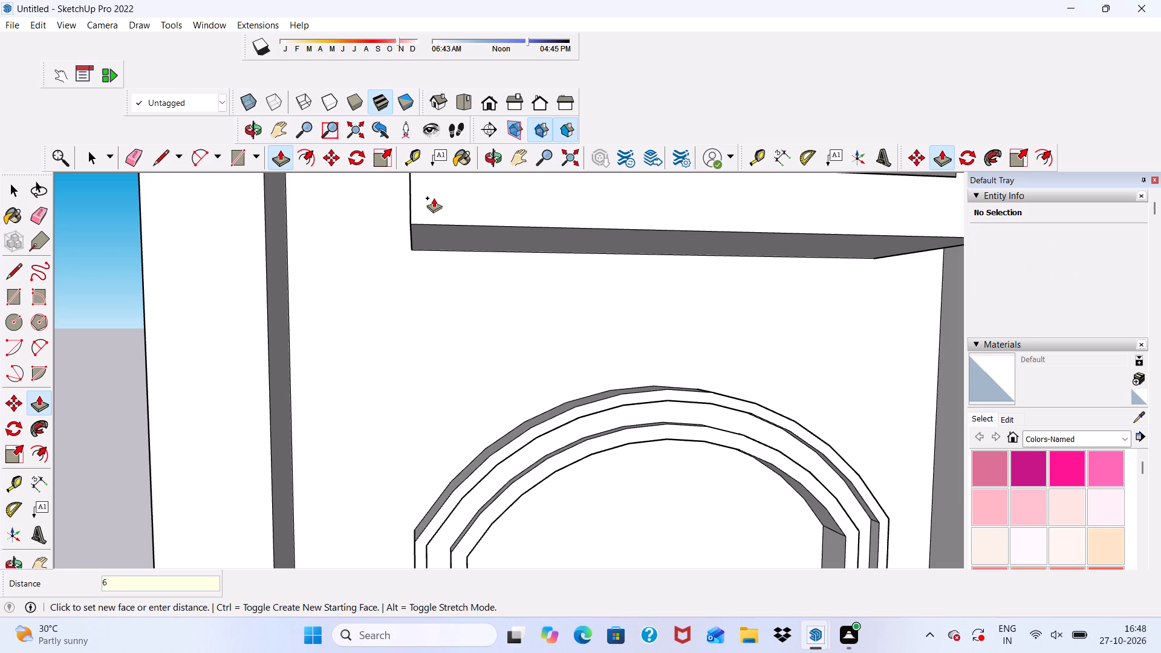
{"action": "key", "text": "shift+quotedbl"}
{"action": "key", "text": "Return"}
Extrude the frame band of the second arched window from the top in the left bay outward by 6".
{"action": "scroll", "coordinate": [402, 386], "scroll_direction": "down", "scroll_amount": 8}
{"action": "middle_click_drag", "start_coordinate": [587, 304], "coordinate": [475, 334]}
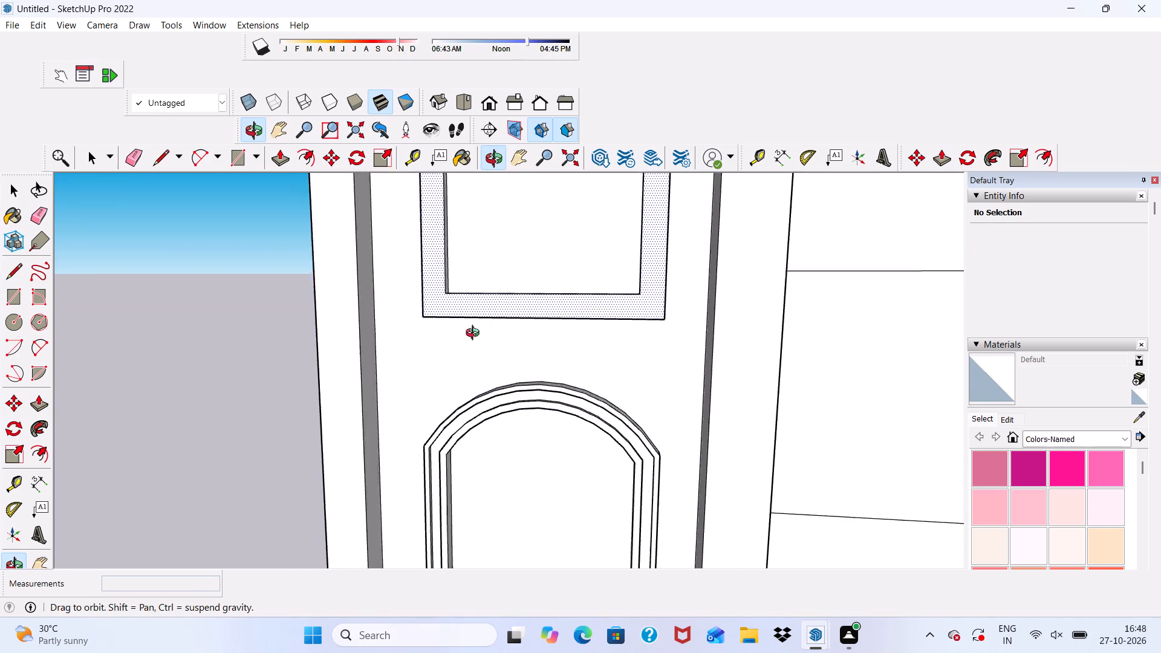
{"action": "middle_click_drag", "start_coordinate": [475, 334], "coordinate": [606, 307]}
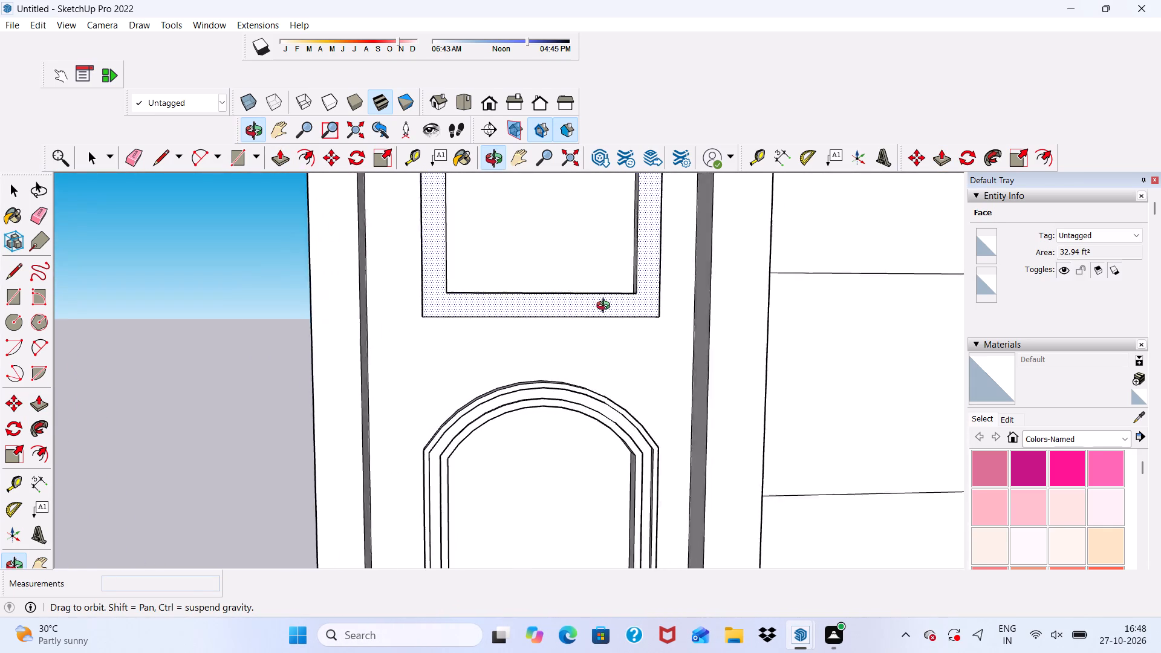
{"action": "middle_click_drag", "start_coordinate": [606, 307], "coordinate": [419, 297]}
{"action": "scroll", "coordinate": [356, 275], "scroll_direction": "up", "scroll_amount": 2}
{"action": "scroll", "coordinate": [382, 268], "scroll_direction": "down", "scroll_amount": 6}
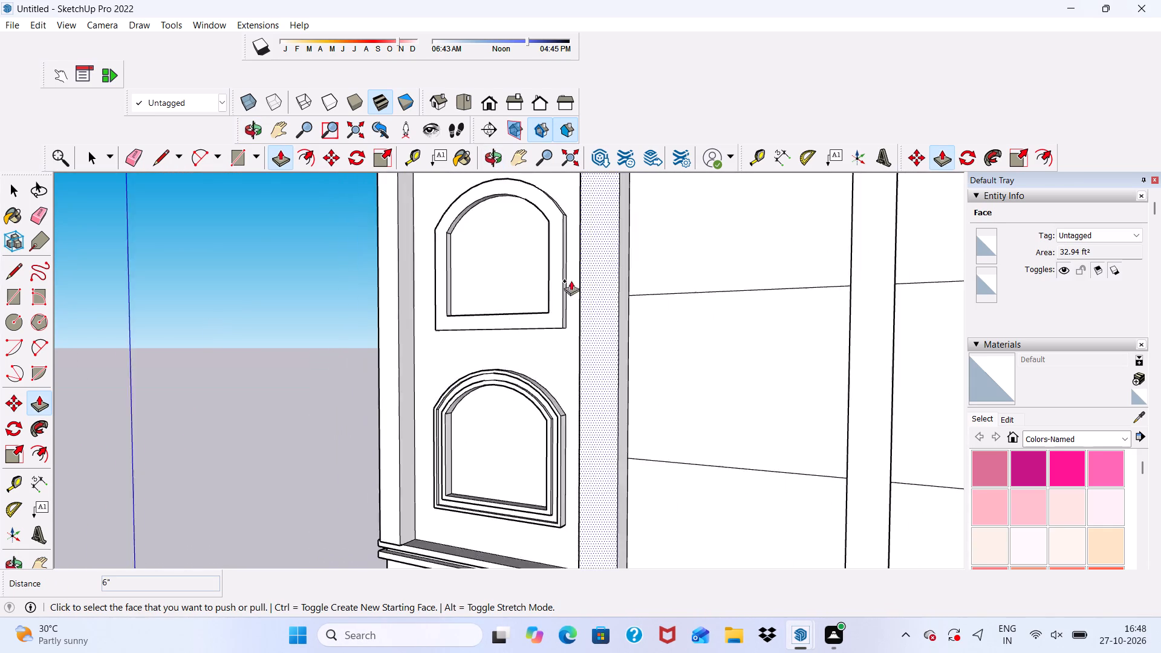
{"action": "scroll", "coordinate": [571, 281], "scroll_direction": "down", "scroll_amount": 5}
{"action": "middle_click_drag", "start_coordinate": [537, 342], "coordinate": [591, 250]}
{"action": "scroll", "coordinate": [562, 281], "scroll_direction": "down", "scroll_amount": 6}
{"action": "scroll", "coordinate": [461, 192], "scroll_direction": "up", "scroll_amount": 5}
{"action": "scroll", "coordinate": [457, 180], "scroll_direction": "down", "scroll_amount": 1}
{"action": "scroll", "coordinate": [483, 235], "scroll_direction": "up", "scroll_amount": 4}
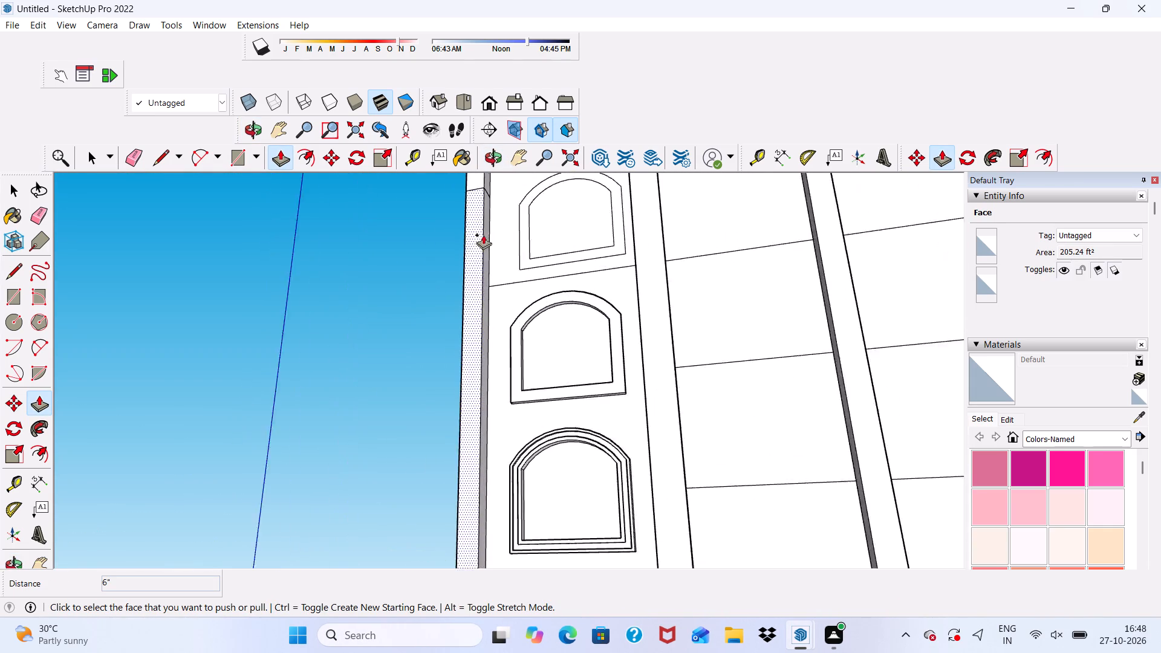
{"action": "scroll", "coordinate": [493, 233], "scroll_direction": "down", "scroll_amount": 2}
{"action": "scroll", "coordinate": [539, 237], "scroll_direction": "up", "scroll_amount": 16}
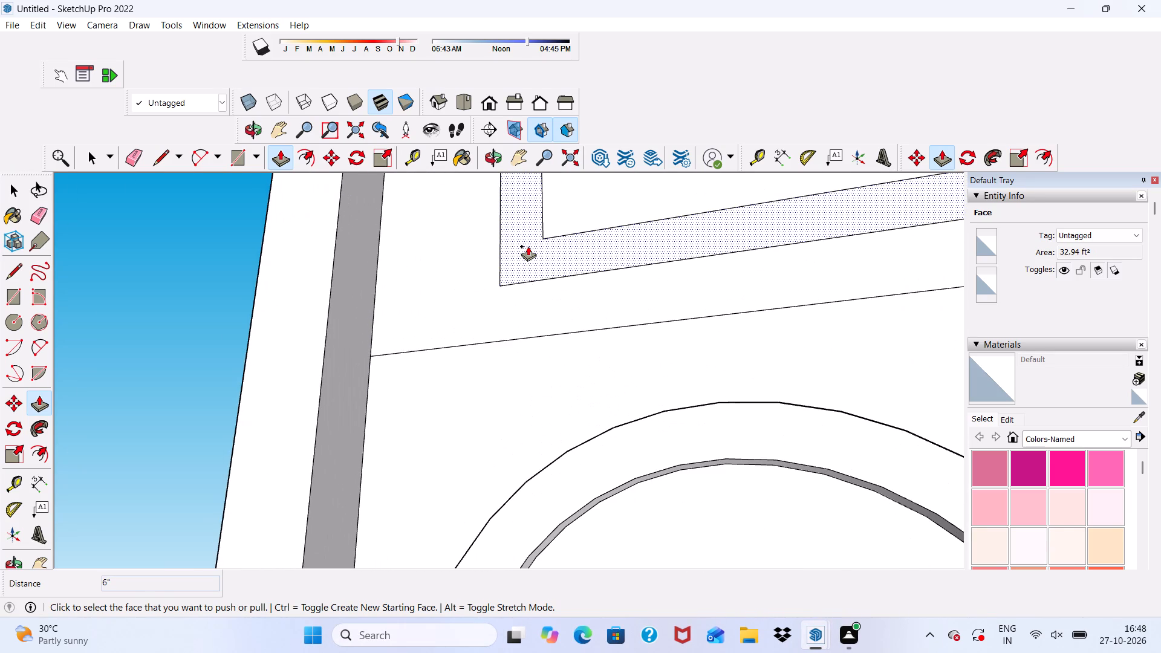
{"action": "left_click", "coordinate": [528, 246]}
{"action": "key", "text": "6"}
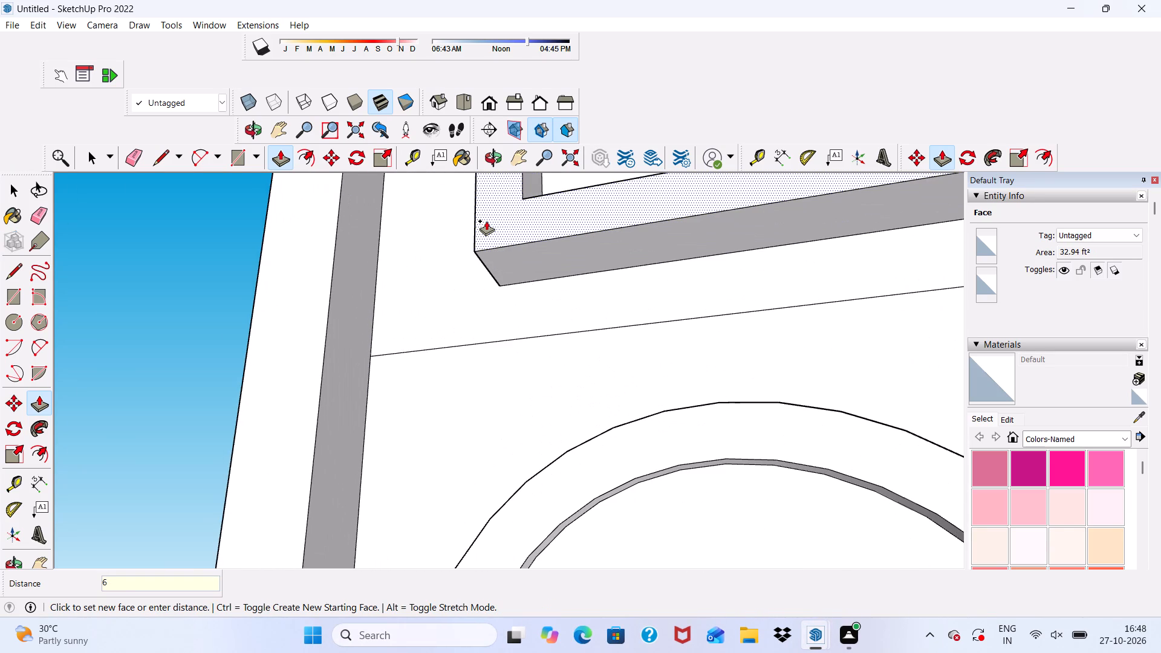
{"action": "key", "text": "shift+quotedbl"}
{"action": "key", "text": "Return"}
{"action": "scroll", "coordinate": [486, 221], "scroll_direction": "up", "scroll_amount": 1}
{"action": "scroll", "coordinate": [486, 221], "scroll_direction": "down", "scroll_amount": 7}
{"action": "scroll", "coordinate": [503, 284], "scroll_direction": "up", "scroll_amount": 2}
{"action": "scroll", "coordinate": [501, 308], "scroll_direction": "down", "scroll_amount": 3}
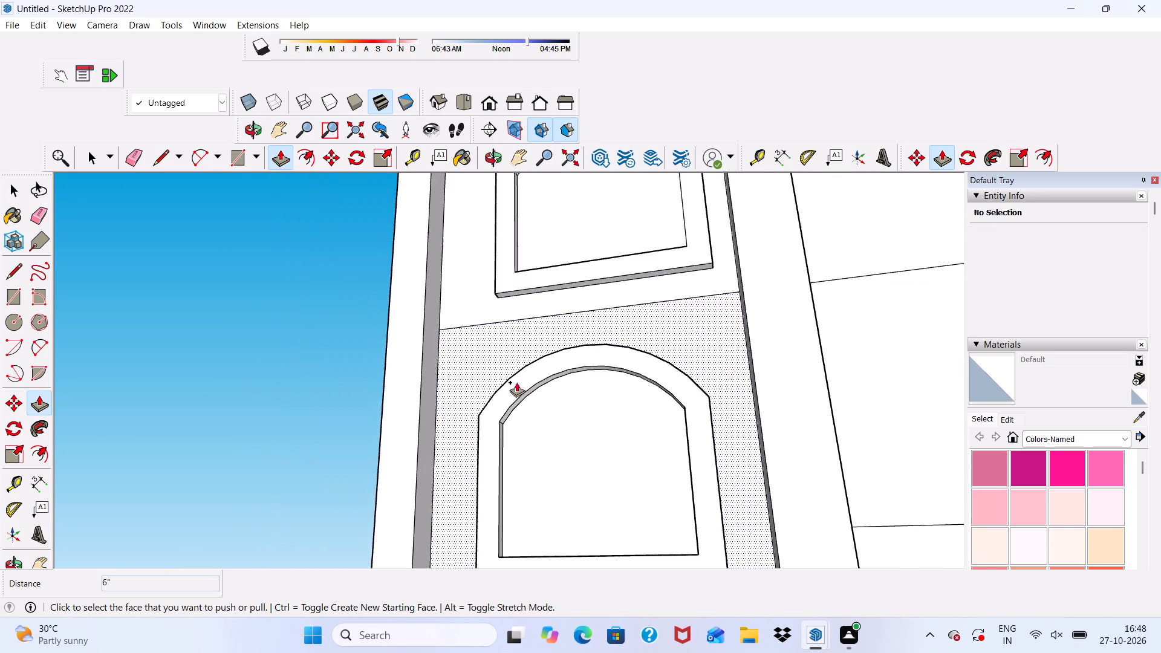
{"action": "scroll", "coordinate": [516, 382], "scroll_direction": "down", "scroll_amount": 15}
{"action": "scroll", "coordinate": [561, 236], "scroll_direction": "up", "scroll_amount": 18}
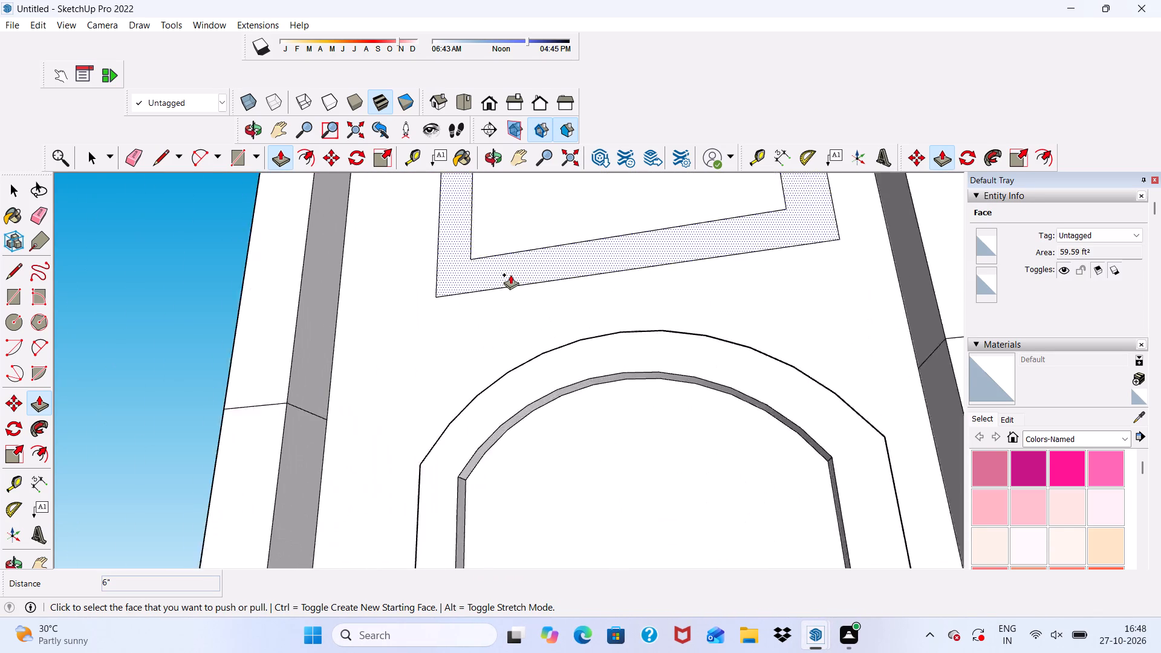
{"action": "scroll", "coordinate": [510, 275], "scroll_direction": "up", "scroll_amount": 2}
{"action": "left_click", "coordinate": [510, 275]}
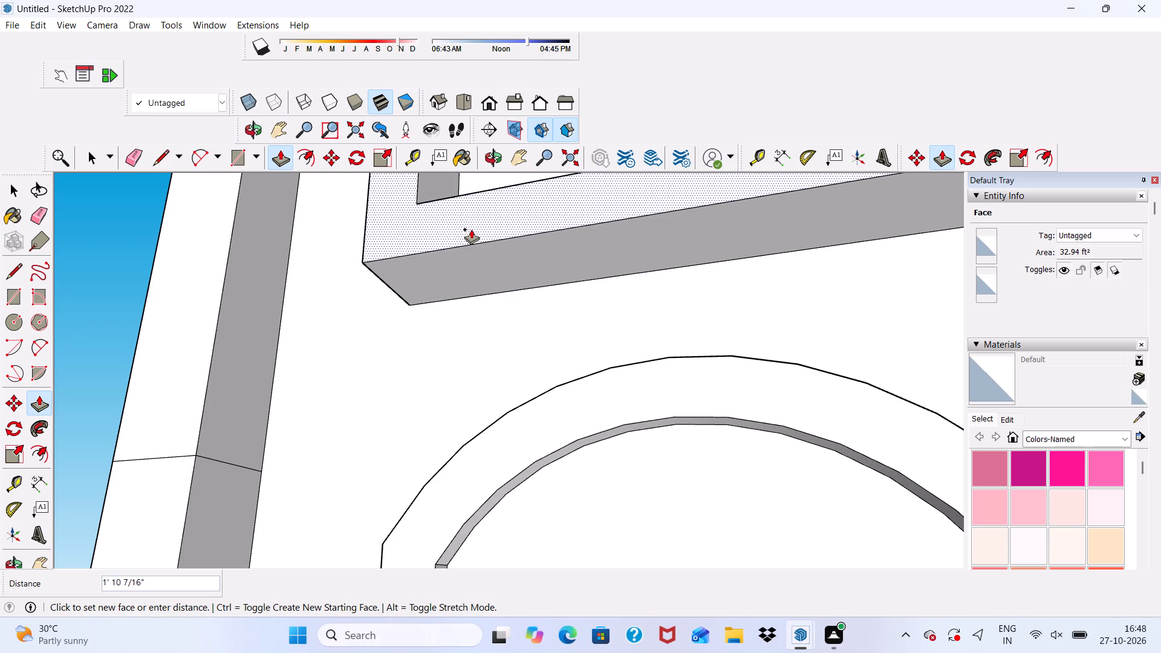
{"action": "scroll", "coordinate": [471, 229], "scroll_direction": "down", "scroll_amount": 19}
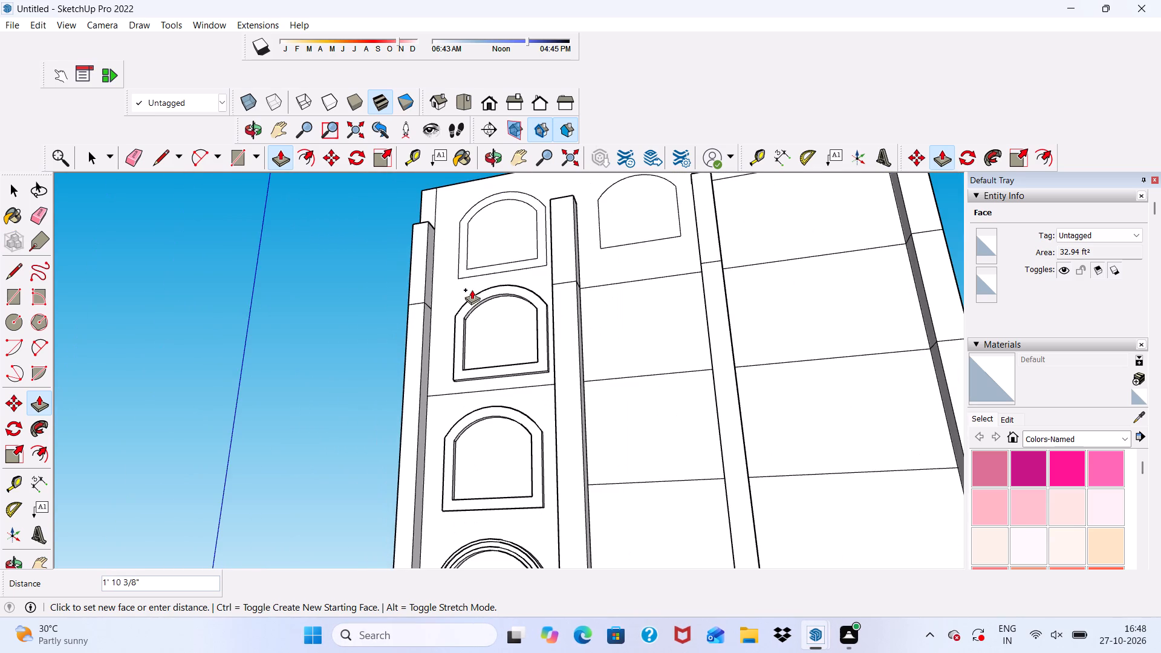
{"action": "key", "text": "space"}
Undo the latest frame extrusions in the left bay and the 1' offsets of its two upper arched outlines.
{"action": "key", "text": "ctrl+z"}
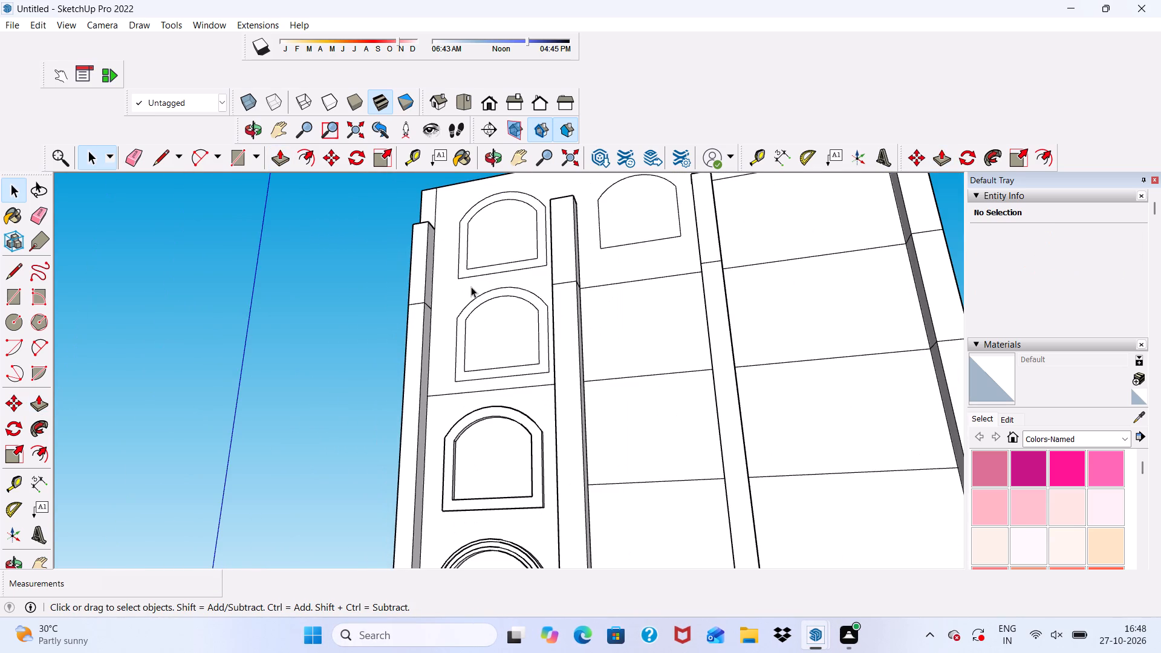
{"action": "scroll", "coordinate": [471, 287], "scroll_direction": "down", "scroll_amount": 4}
{"action": "scroll", "coordinate": [496, 276], "scroll_direction": "up", "scroll_amount": 4}
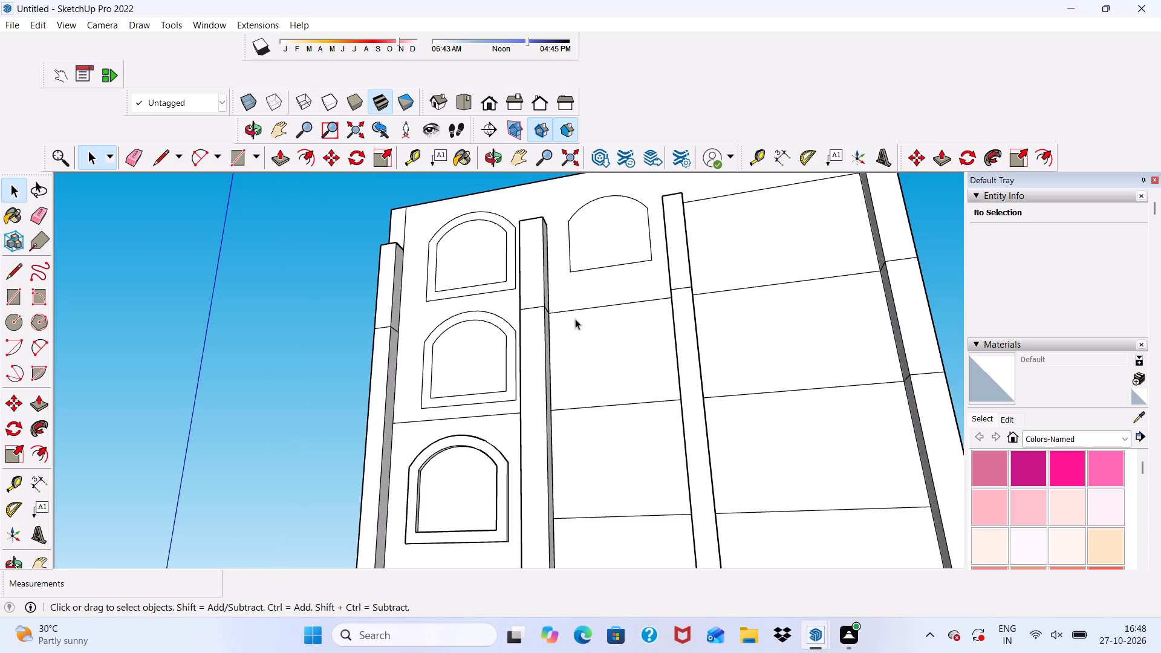
{"action": "key", "text": "ctrl+z"}
{"action": "key", "text": "ctrl+z"}
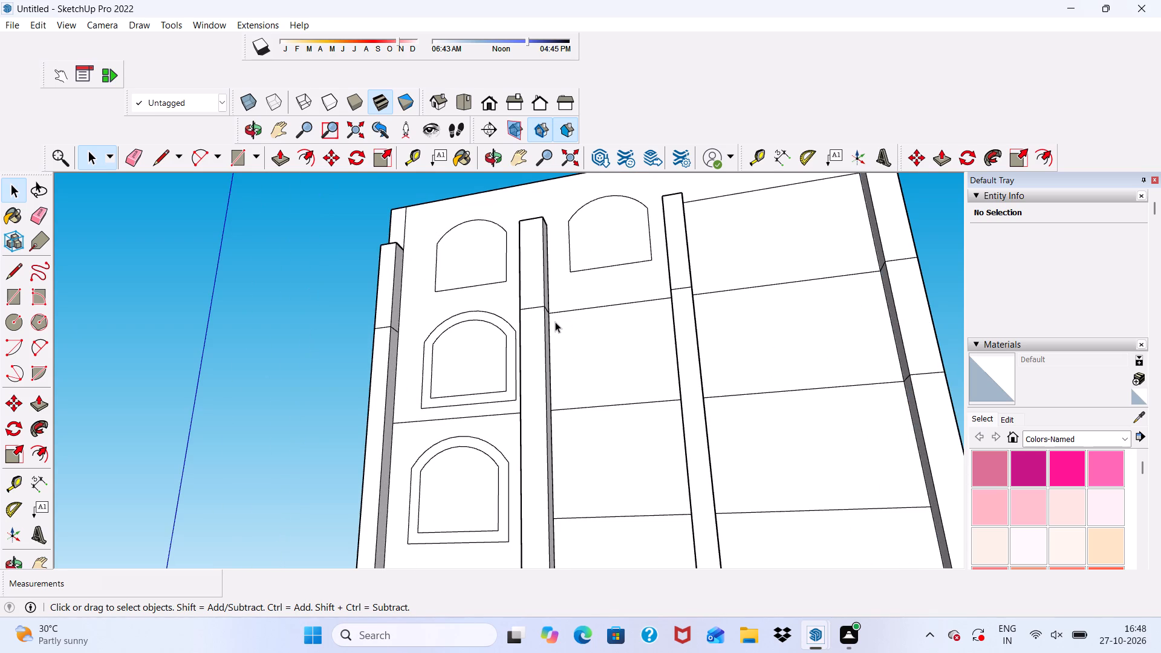
{"action": "key", "text": "ctrl+z"}
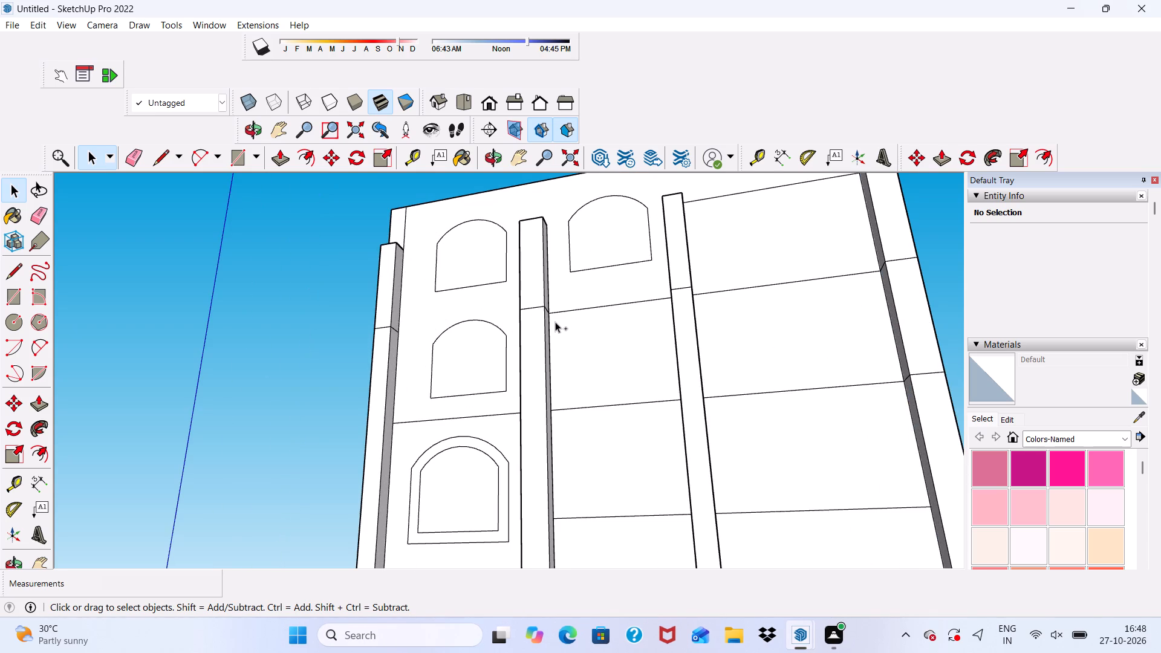
{"action": "key", "text": "ctrl+z"}
Copy the second arched window from the top of the left bay about 14' 9" across into the middle bay.
{"action": "scroll", "coordinate": [458, 383], "scroll_direction": "up", "scroll_amount": 3}
{"action": "double_click", "coordinate": [460, 368]}
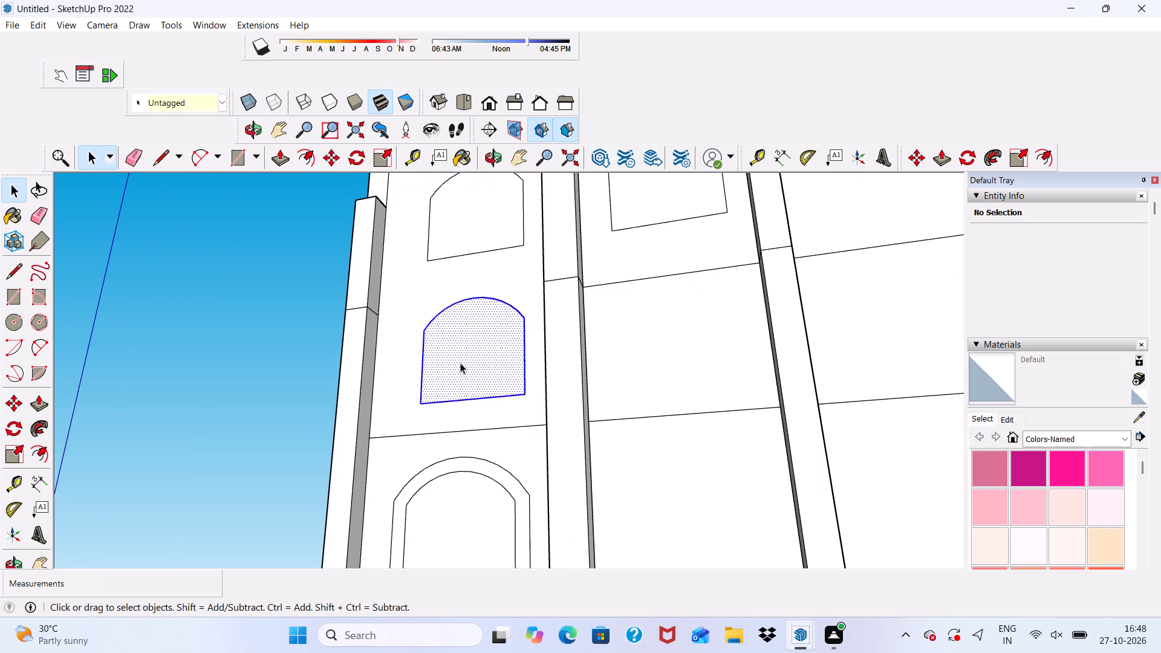
{"action": "left_click", "coordinate": [336, 164]}
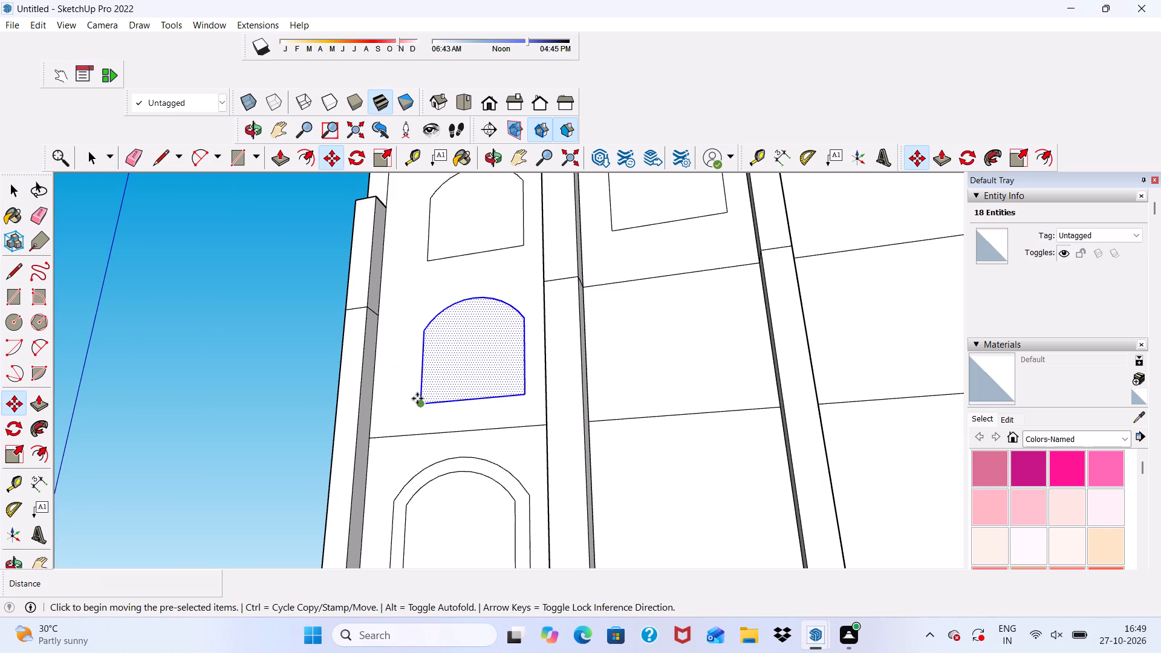
{"action": "left_click", "coordinate": [418, 398]}
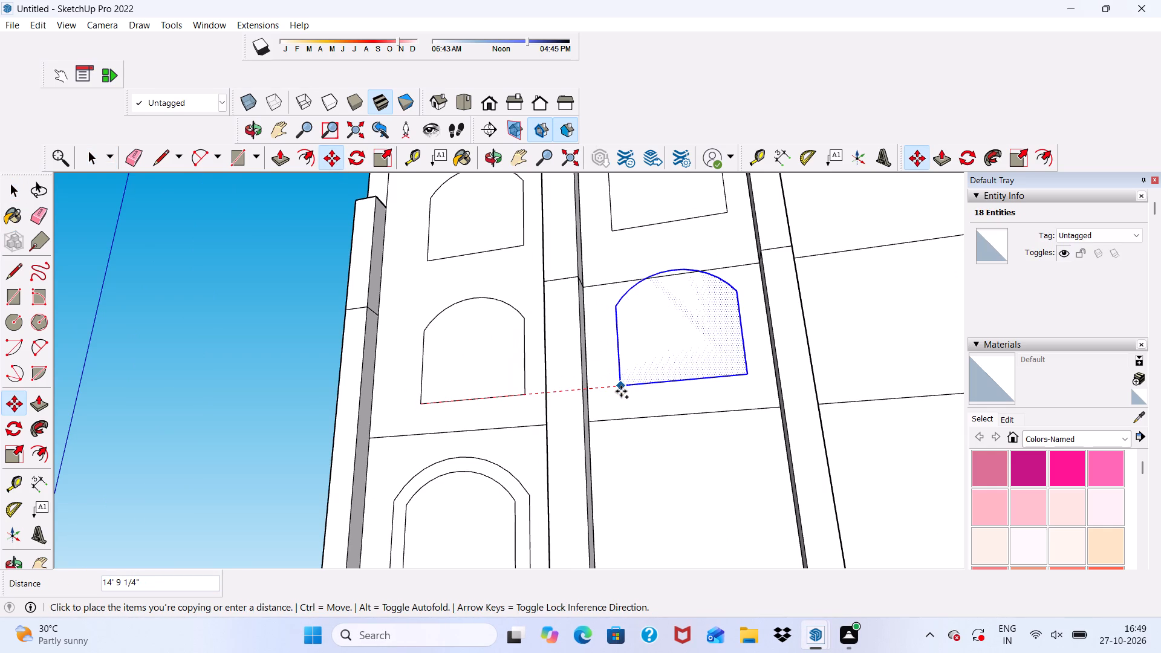
{"action": "left_click", "coordinate": [621, 391]}
{"action": "scroll", "coordinate": [619, 285], "scroll_direction": "down", "scroll_amount": 5}
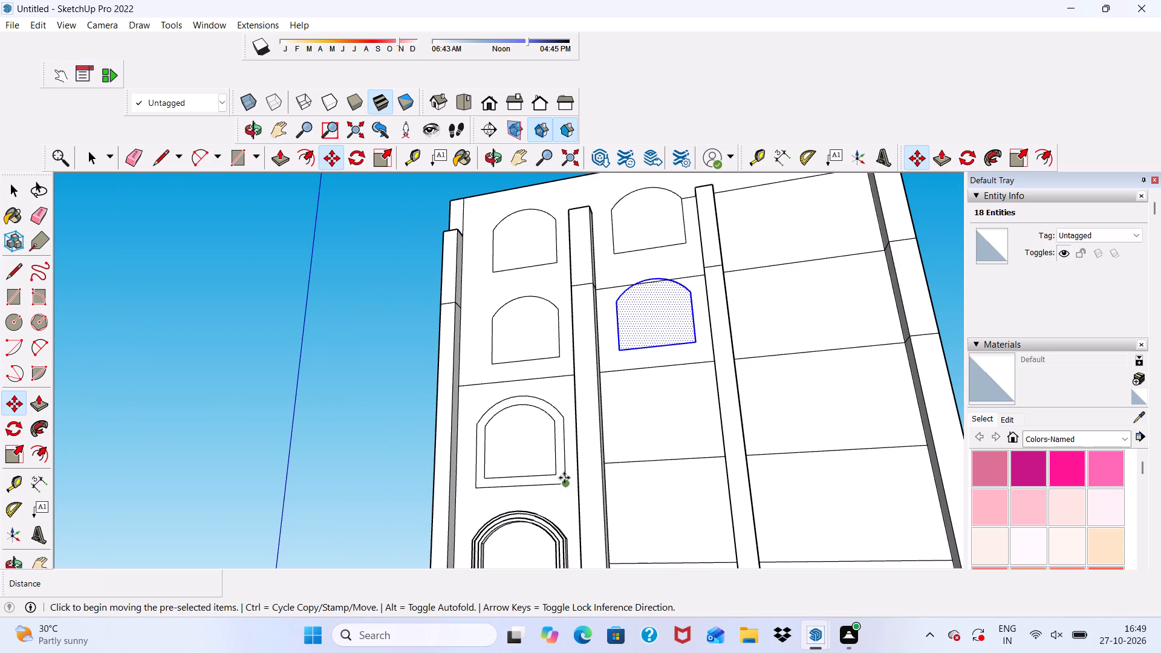
Move the inner arched face of the left bay's third window from the top about 15' 11" across into the middle bay.
{"action": "key", "text": "space"}
{"action": "scroll", "coordinate": [472, 497], "scroll_direction": "up", "scroll_amount": 5}
{"action": "scroll", "coordinate": [513, 454], "scroll_direction": "up", "scroll_amount": 3}
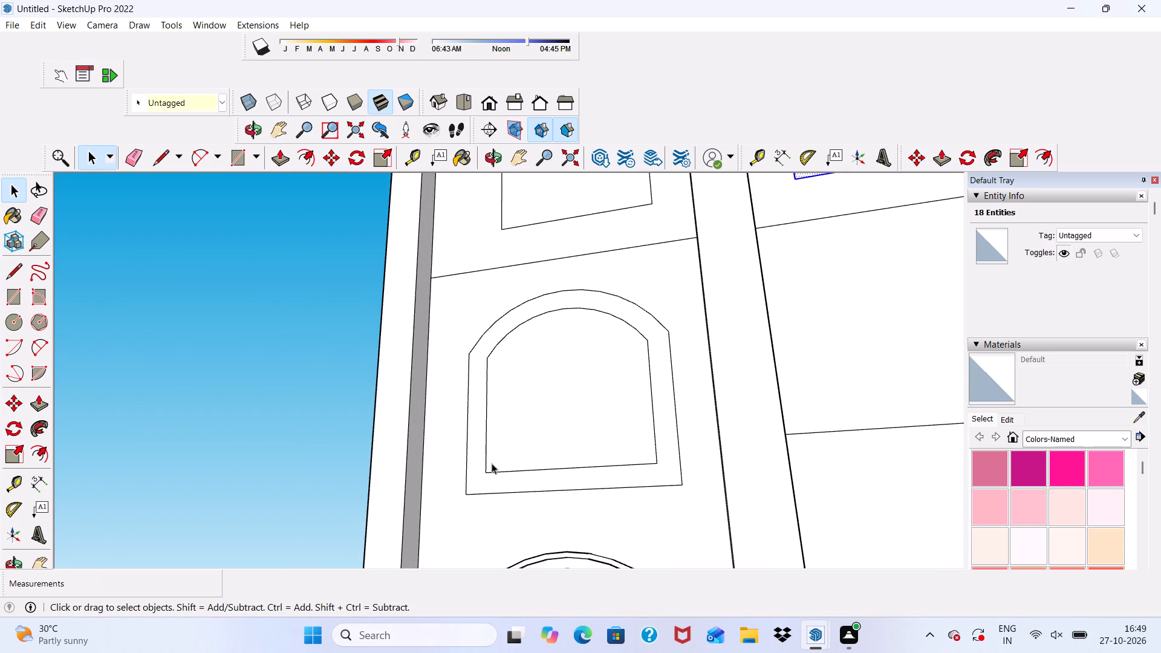
{"action": "double_click", "coordinate": [489, 464]}
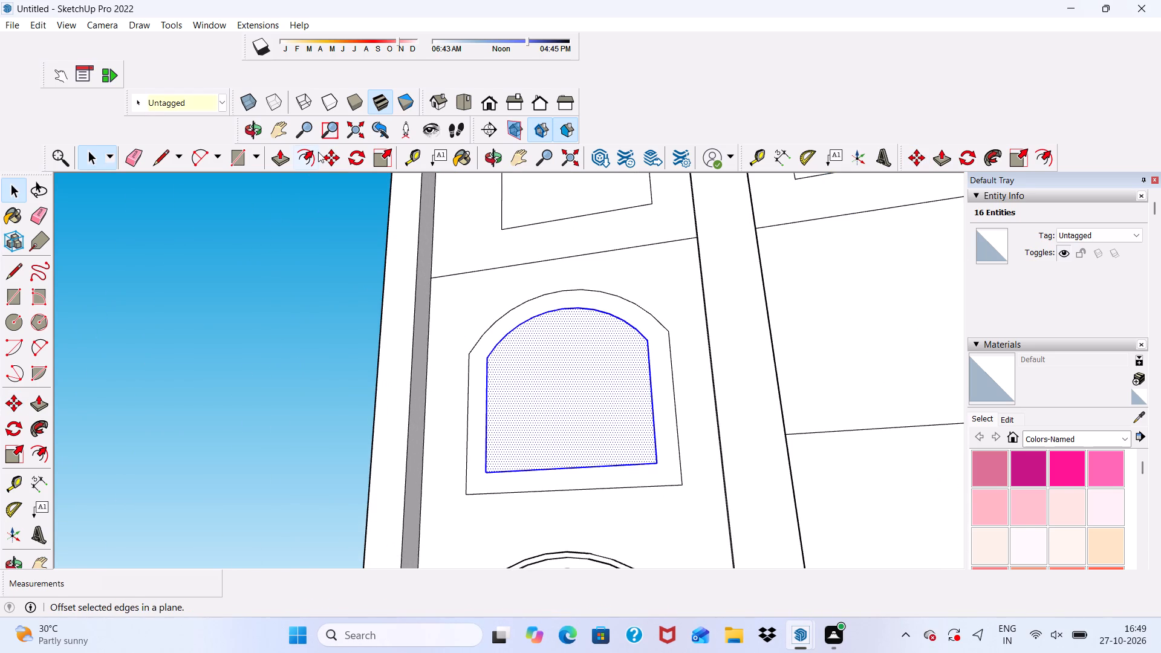
{"action": "left_click", "coordinate": [322, 152]}
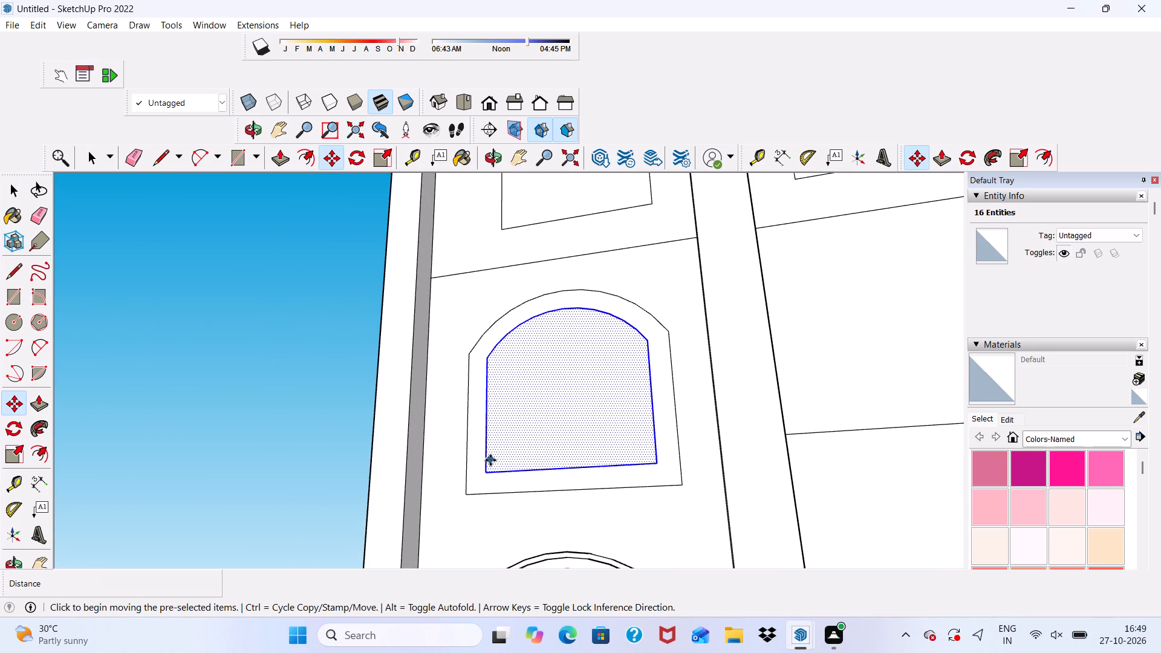
{"action": "left_click", "coordinate": [490, 460]}
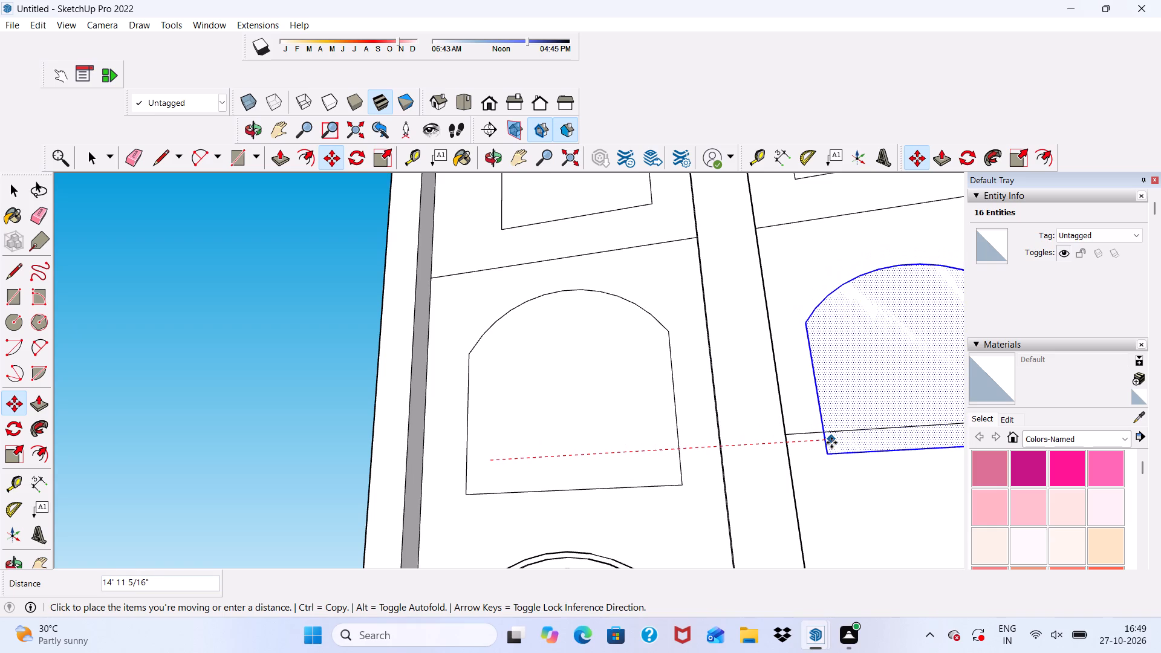
{"action": "key", "text": "space"}
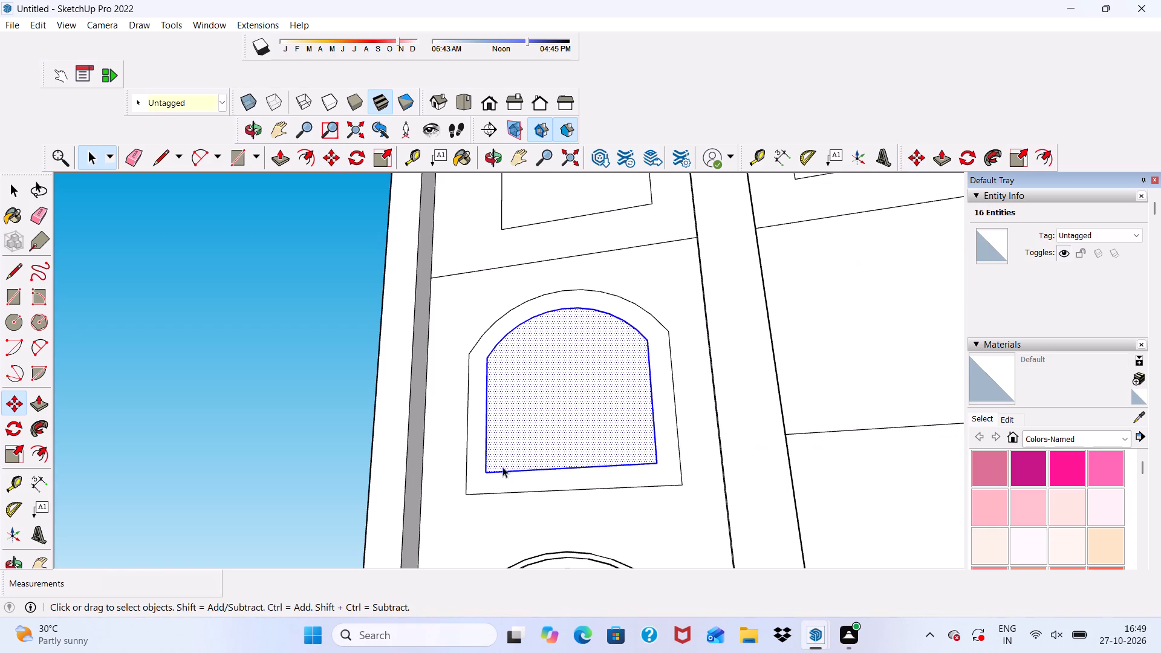
{"action": "left_click", "coordinate": [329, 155]}
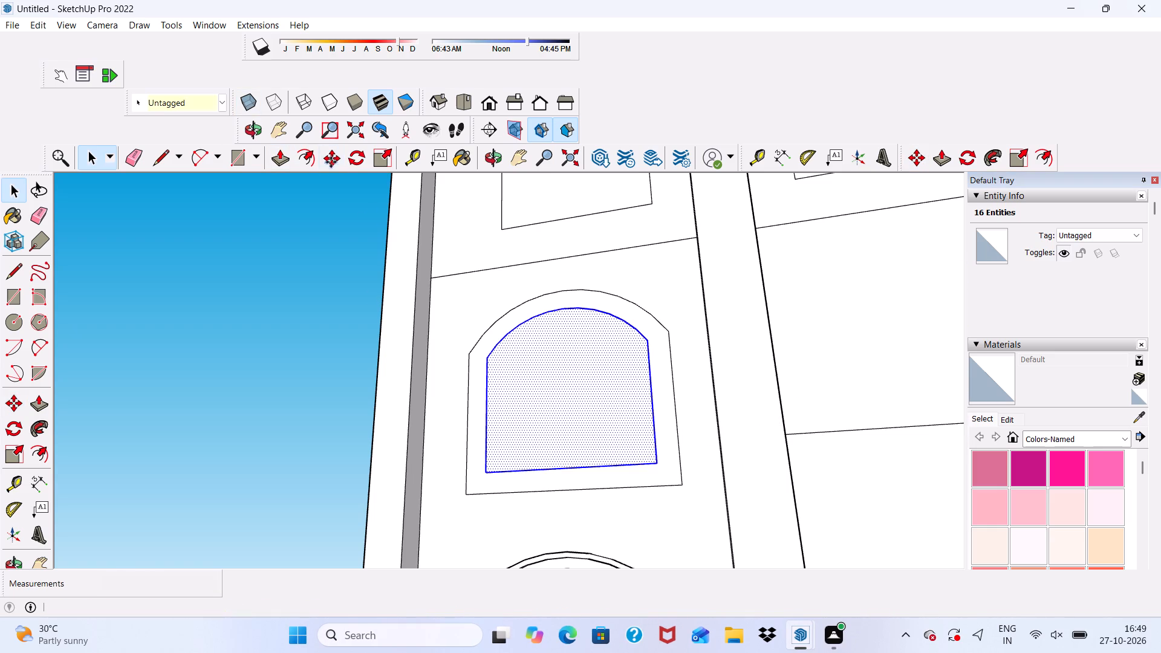
{"action": "left_click", "coordinate": [491, 472]}
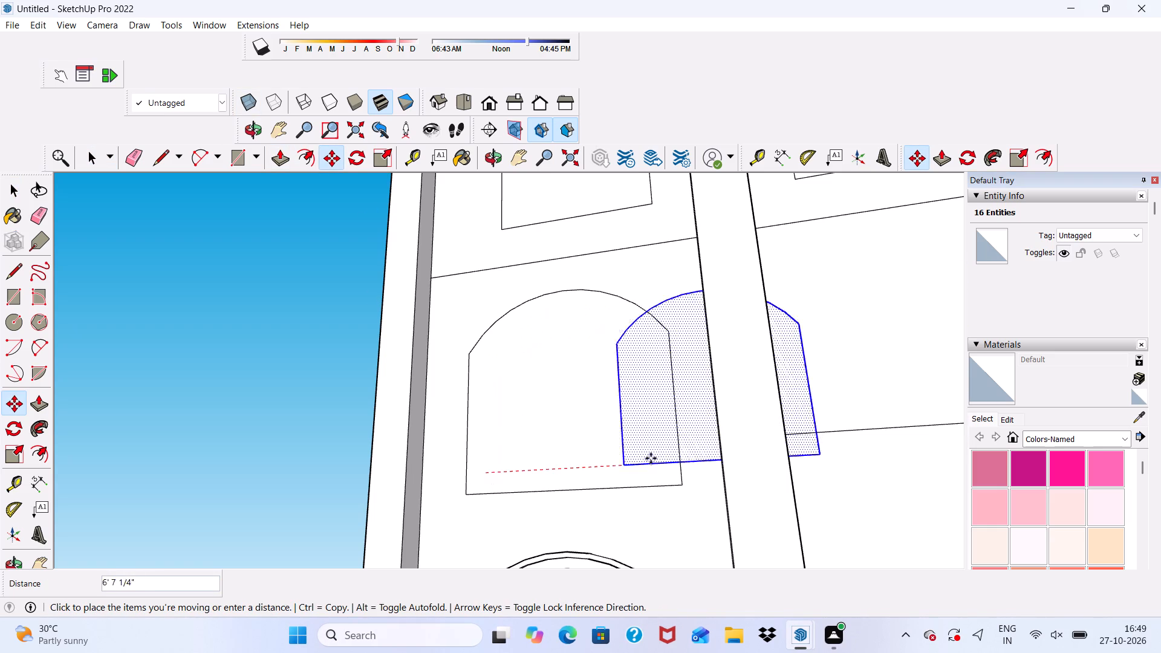
{"action": "scroll", "coordinate": [837, 444], "scroll_direction": "down", "scroll_amount": 6}
{"action": "scroll", "coordinate": [669, 381], "scroll_direction": "down", "scroll_amount": 5}
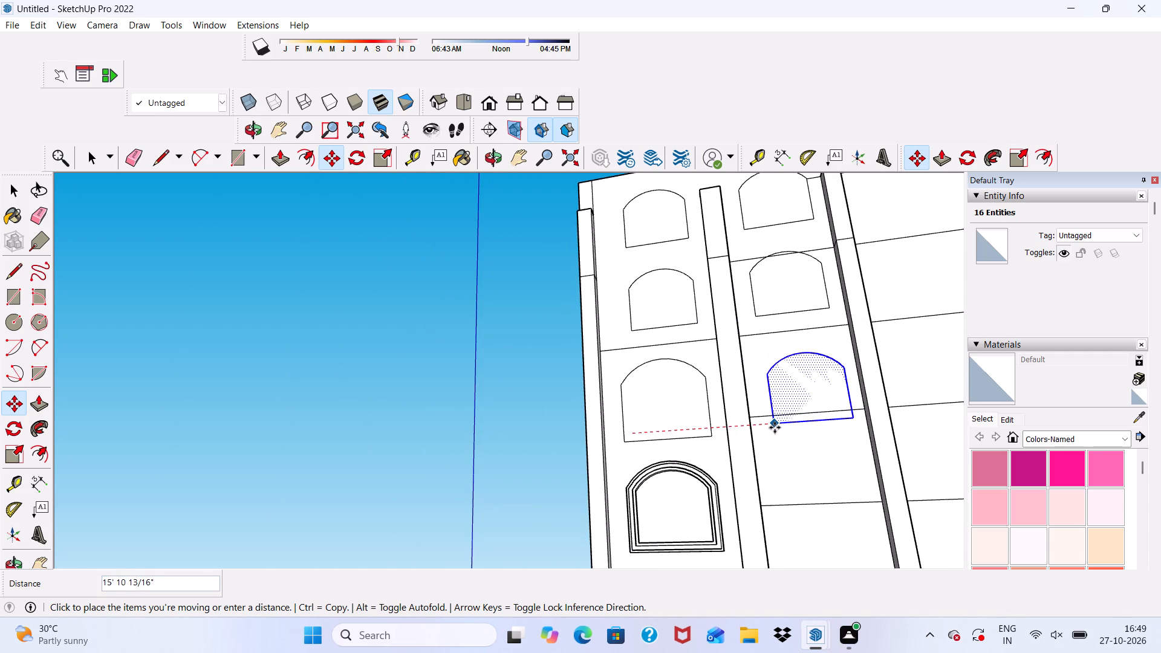
{"action": "left_click", "coordinate": [774, 427]}
{"action": "scroll", "coordinate": [736, 315], "scroll_direction": "down", "scroll_amount": 6}
{"action": "key", "text": "space"}
Erase the horizontal line segments crossing and flanking the middle bay's third arched window from the top, near its sill.
{"action": "middle_click_drag", "start_coordinate": [733, 286], "coordinate": [764, 426]}
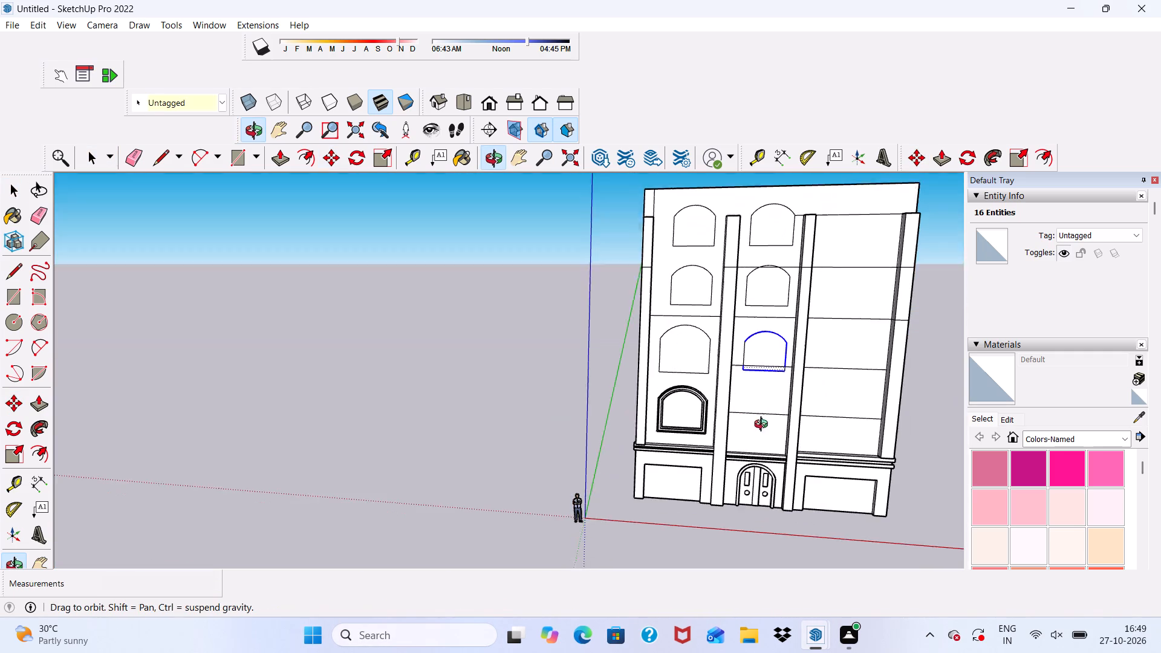
{"action": "middle_click_drag", "start_coordinate": [764, 426], "coordinate": [764, 427]}
{"action": "scroll", "coordinate": [752, 349], "scroll_direction": "up", "scroll_amount": 7}
{"action": "scroll", "coordinate": [724, 402], "scroll_direction": "down", "scroll_amount": 3}
{"action": "middle_click_drag", "start_coordinate": [723, 437], "coordinate": [738, 289]}
{"action": "scroll", "coordinate": [738, 289], "scroll_direction": "up", "scroll_amount": 3}
{"action": "scroll", "coordinate": [775, 409], "scroll_direction": "up", "scroll_amount": 4}
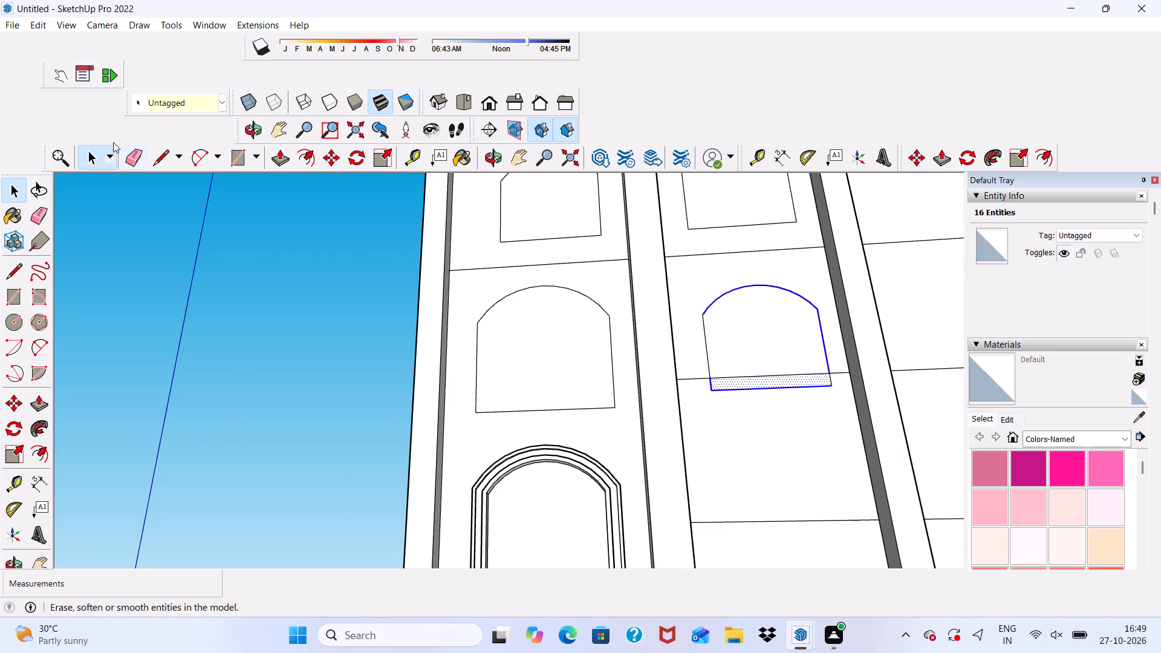
{"action": "left_click", "coordinate": [134, 160]}
{"action": "scroll", "coordinate": [664, 366], "scroll_direction": "up", "scroll_amount": 7}
{"action": "left_click_drag", "start_coordinate": [700, 375], "coordinate": [703, 398]}
{"action": "left_click_drag", "start_coordinate": [775, 377], "coordinate": [776, 387]}
{"action": "left_click", "coordinate": [776, 387]}
{"action": "scroll", "coordinate": [581, 333], "scroll_direction": "down", "scroll_amount": 6}
{"action": "scroll", "coordinate": [761, 373], "scroll_direction": "up", "scroll_amount": 6}
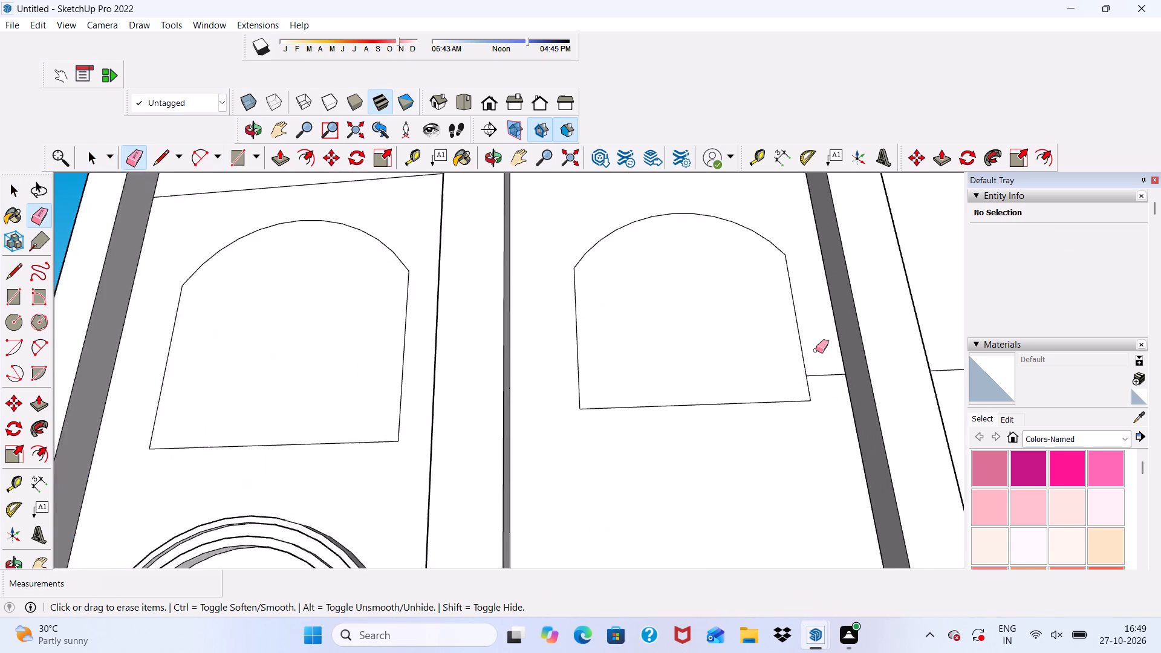
{"action": "scroll", "coordinate": [816, 350], "scroll_direction": "down", "scroll_amount": 1}
{"action": "left_click_drag", "start_coordinate": [821, 356], "coordinate": [821, 381]}
Erase the horizontal line between the second and third arched windows in the middle bay.
{"action": "scroll", "coordinate": [694, 340], "scroll_direction": "down", "scroll_amount": 6}
{"action": "scroll", "coordinate": [695, 192], "scroll_direction": "up", "scroll_amount": 4}
{"action": "scroll", "coordinate": [668, 252], "scroll_direction": "up", "scroll_amount": 1}
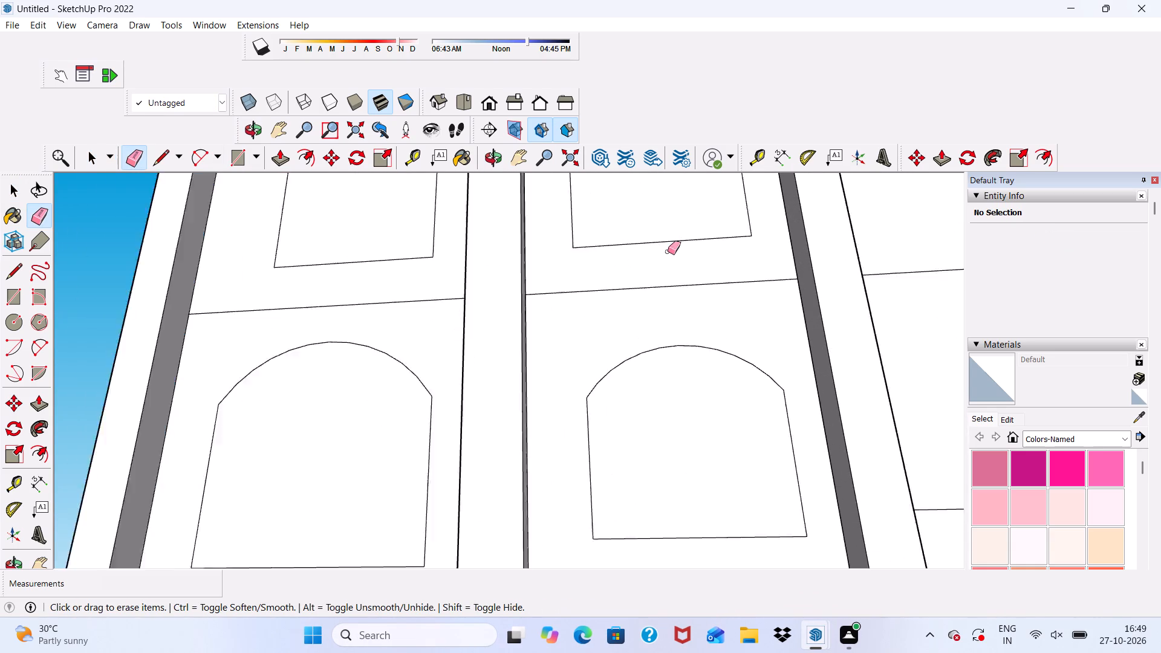
{"action": "scroll", "coordinate": [668, 252], "scroll_direction": "up", "scroll_amount": 2}
{"action": "left_click_drag", "start_coordinate": [649, 268], "coordinate": [645, 292]}
{"action": "left_click_drag", "start_coordinate": [644, 294], "coordinate": [643, 301]}
{"action": "scroll", "coordinate": [643, 298], "scroll_direction": "down", "scroll_amount": 7}
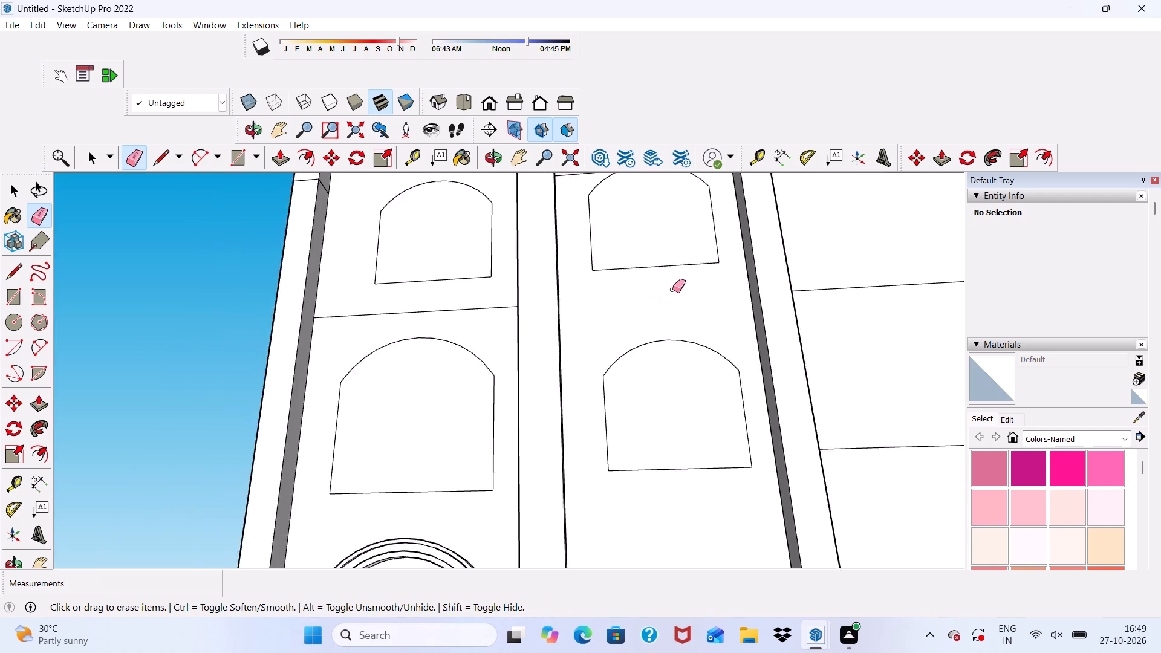
Erase the horizontal line segments crossing and flanking the arch of the middle bay's second window from the top.
{"action": "scroll", "coordinate": [672, 290], "scroll_direction": "down", "scroll_amount": 5}
{"action": "scroll", "coordinate": [664, 216], "scroll_direction": "up", "scroll_amount": 7}
{"action": "left_click_drag", "start_coordinate": [686, 211], "coordinate": [703, 219]}
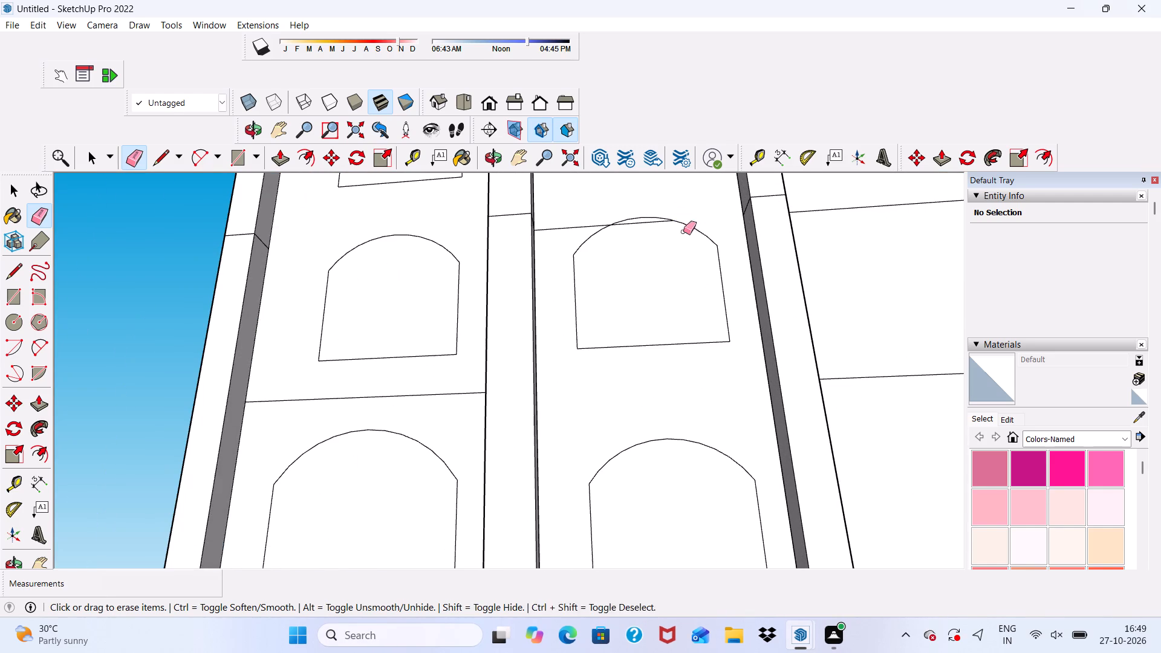
{"action": "scroll", "coordinate": [679, 232], "scroll_direction": "up", "scroll_amount": 10}
{"action": "left_click_drag", "start_coordinate": [619, 230], "coordinate": [619, 236]}
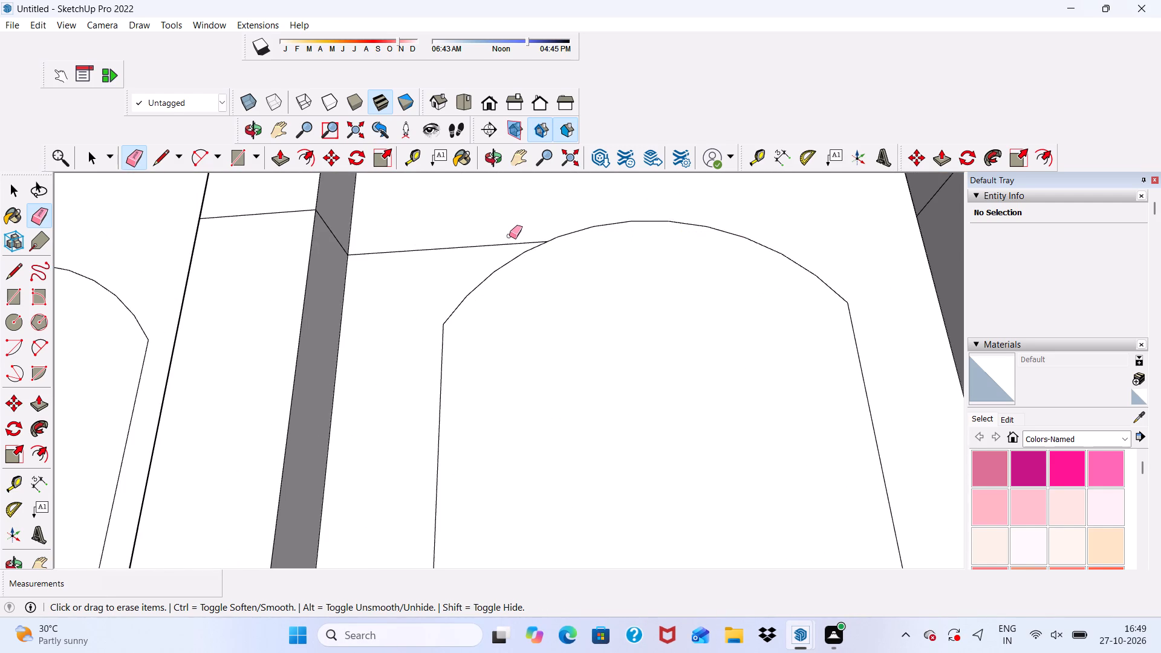
{"action": "left_click_drag", "start_coordinate": [509, 236], "coordinate": [496, 249]}
{"action": "scroll", "coordinate": [419, 230], "scroll_direction": "down", "scroll_amount": 5}
{"action": "scroll", "coordinate": [420, 229], "scroll_direction": "down", "scroll_amount": 18}
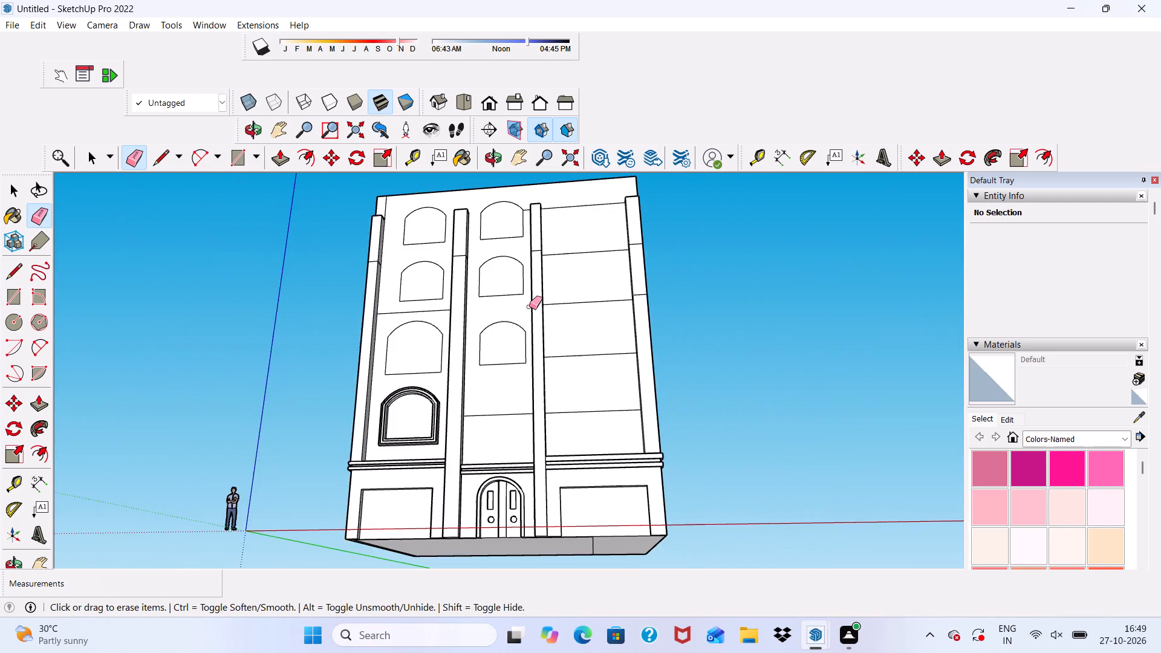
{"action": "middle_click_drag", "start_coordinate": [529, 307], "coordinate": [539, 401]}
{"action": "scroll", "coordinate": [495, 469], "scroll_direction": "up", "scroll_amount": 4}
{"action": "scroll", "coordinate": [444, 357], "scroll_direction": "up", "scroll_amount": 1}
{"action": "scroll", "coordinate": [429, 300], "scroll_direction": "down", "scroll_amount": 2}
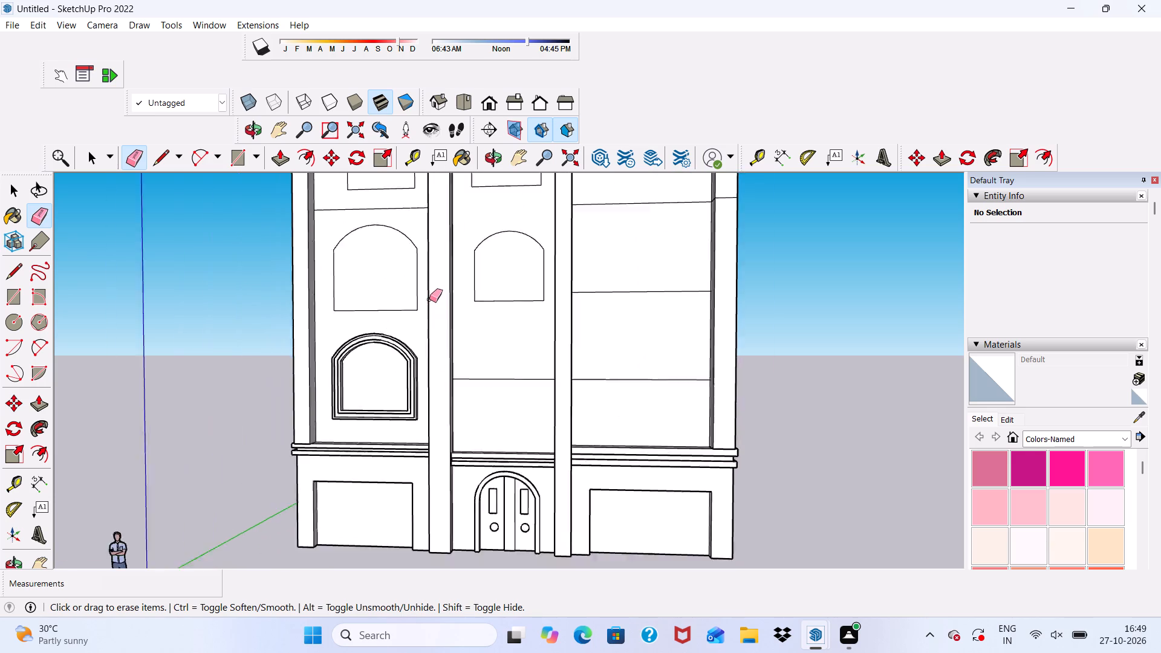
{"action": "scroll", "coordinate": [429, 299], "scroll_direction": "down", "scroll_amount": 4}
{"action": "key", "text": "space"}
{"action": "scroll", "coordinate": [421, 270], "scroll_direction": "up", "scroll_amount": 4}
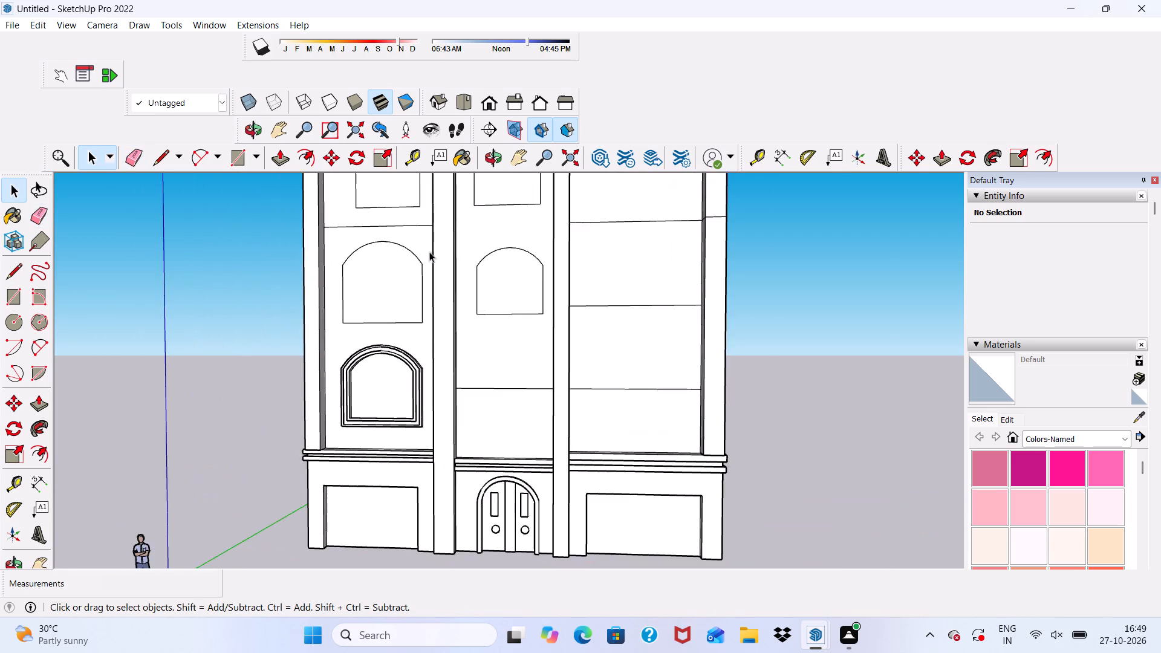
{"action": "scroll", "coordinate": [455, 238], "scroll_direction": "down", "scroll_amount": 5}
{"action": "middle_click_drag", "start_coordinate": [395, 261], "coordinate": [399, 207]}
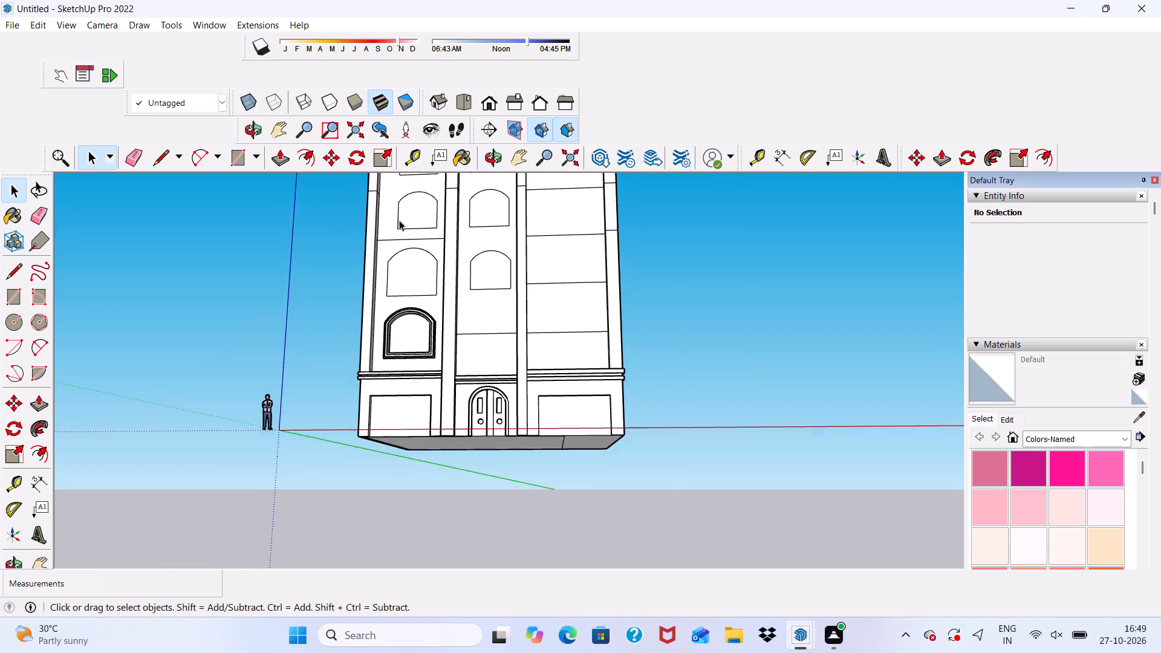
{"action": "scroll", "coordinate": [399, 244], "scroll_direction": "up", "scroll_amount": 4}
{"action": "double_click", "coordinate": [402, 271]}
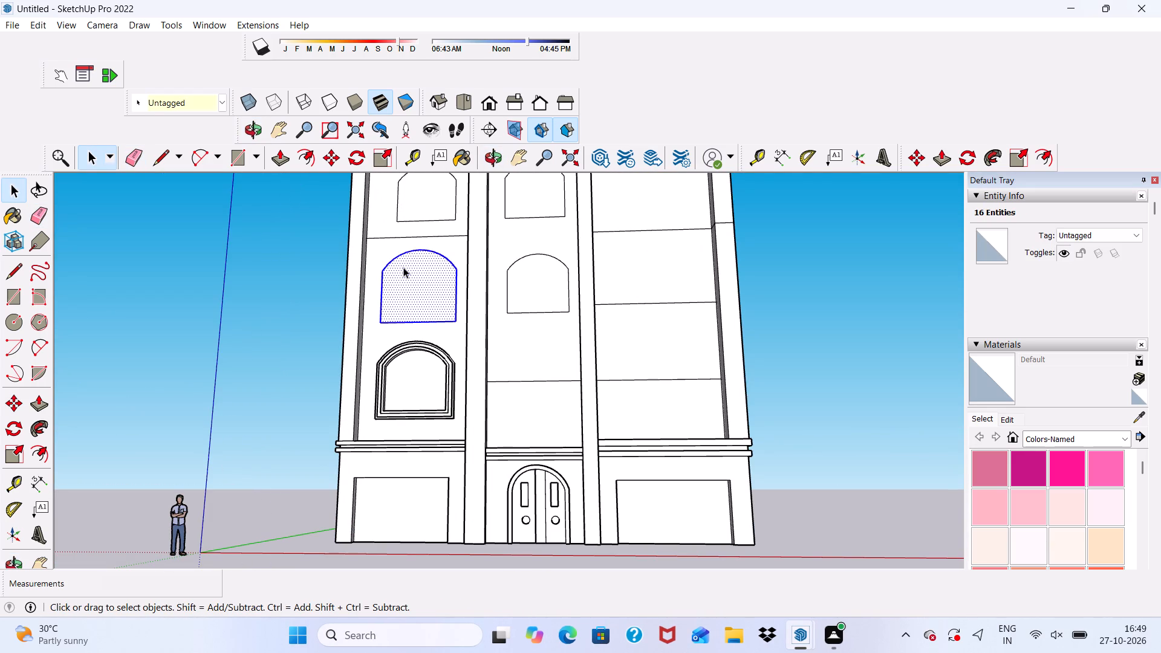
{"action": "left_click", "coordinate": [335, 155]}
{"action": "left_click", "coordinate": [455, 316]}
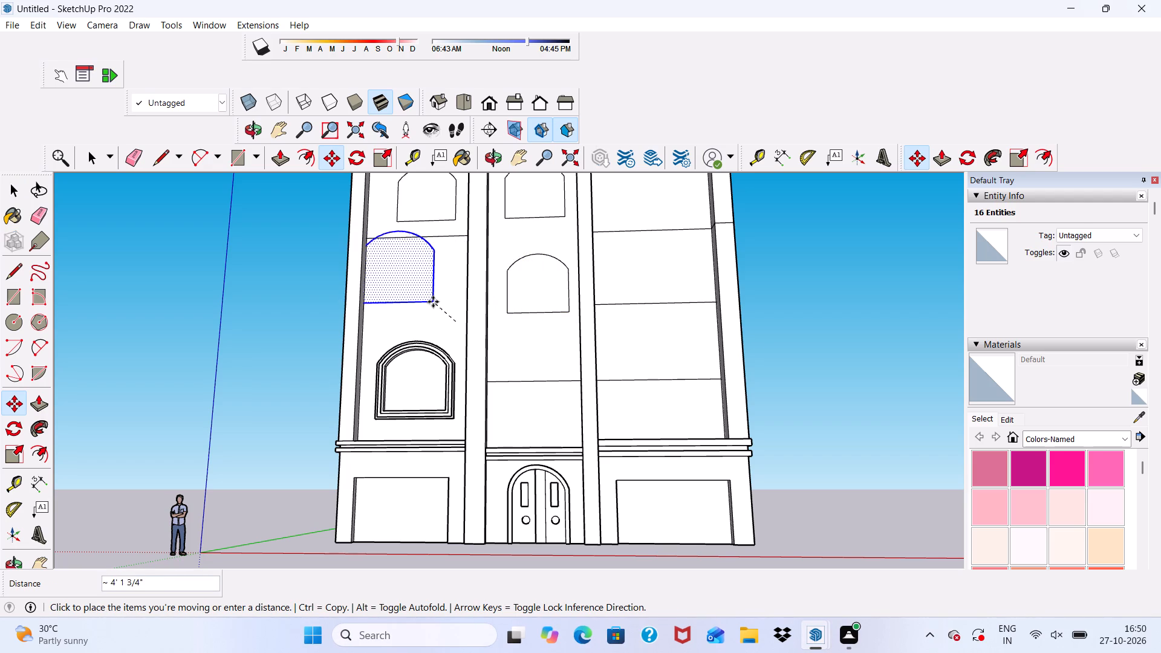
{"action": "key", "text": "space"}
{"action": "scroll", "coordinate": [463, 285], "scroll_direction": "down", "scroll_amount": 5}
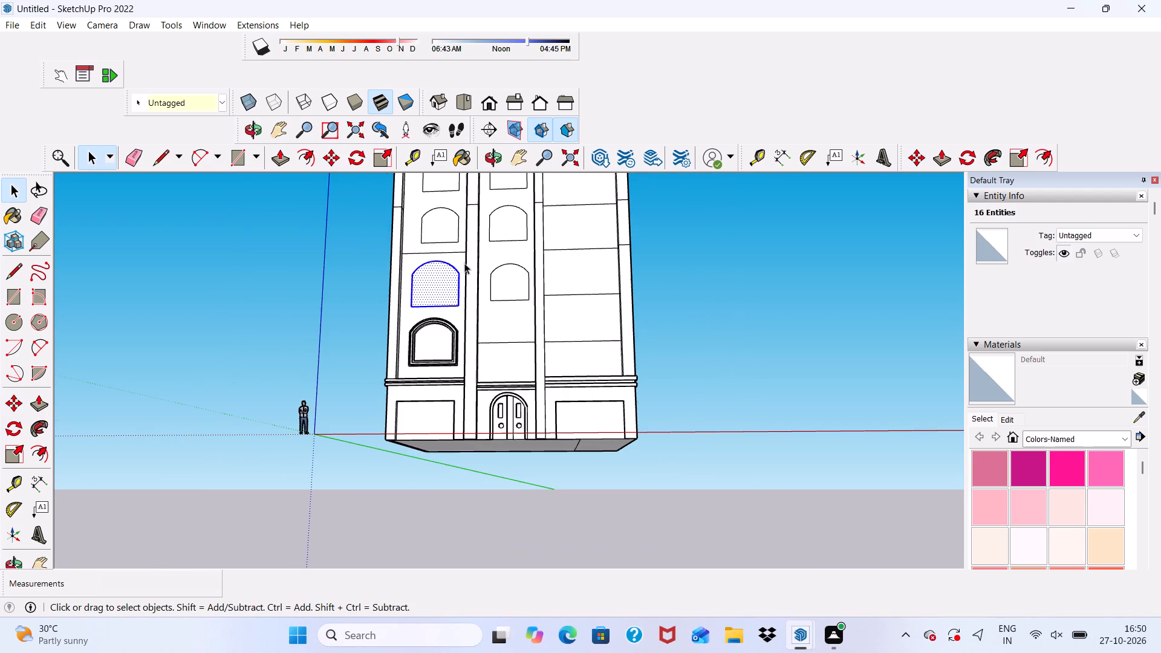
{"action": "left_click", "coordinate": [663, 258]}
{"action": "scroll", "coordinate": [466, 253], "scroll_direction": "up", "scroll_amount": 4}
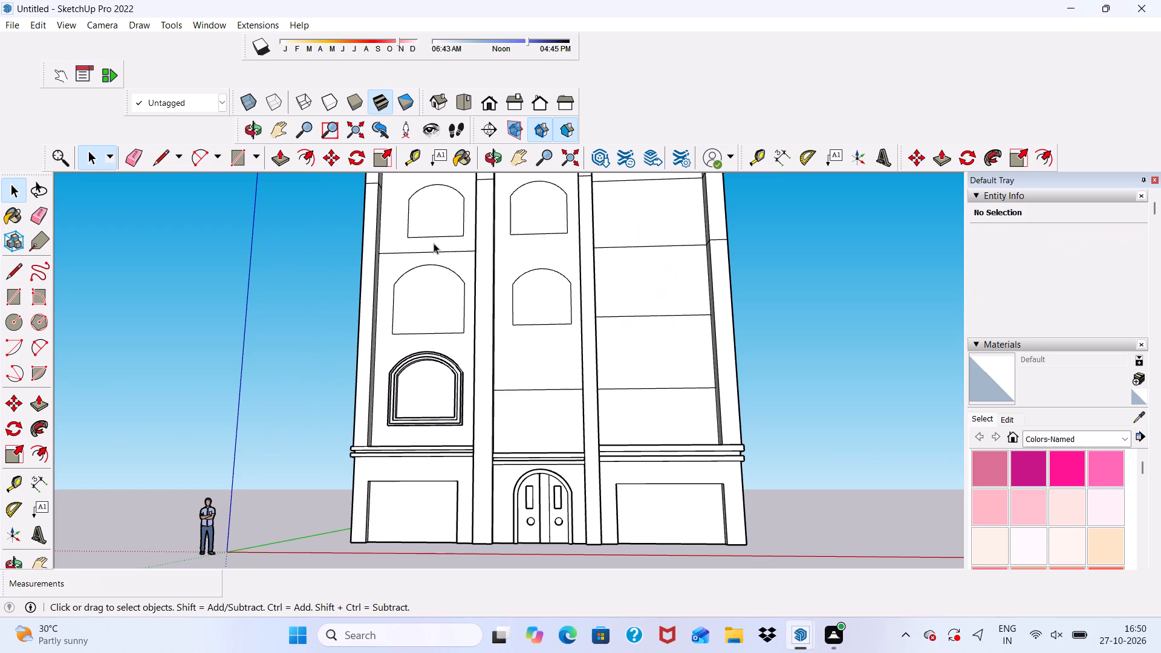
Undo the middle bay's recent floor-line erasures and the move of the third window's inner arched face out of the left bay.
{"action": "key", "text": "ctrl+z"}
{"action": "scroll", "coordinate": [427, 253], "scroll_direction": "down", "scroll_amount": 4}
{"action": "scroll", "coordinate": [426, 267], "scroll_direction": "up", "scroll_amount": 4}
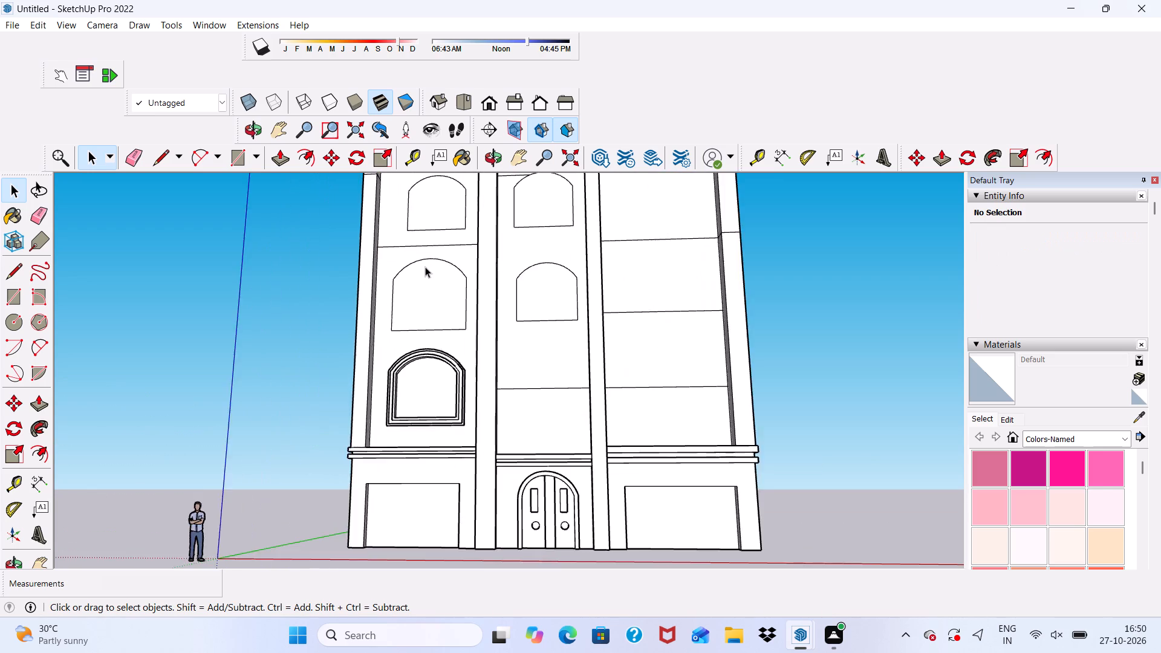
{"action": "scroll", "coordinate": [425, 267], "scroll_direction": "down", "scroll_amount": 4}
{"action": "key", "text": "ctrl+z"}
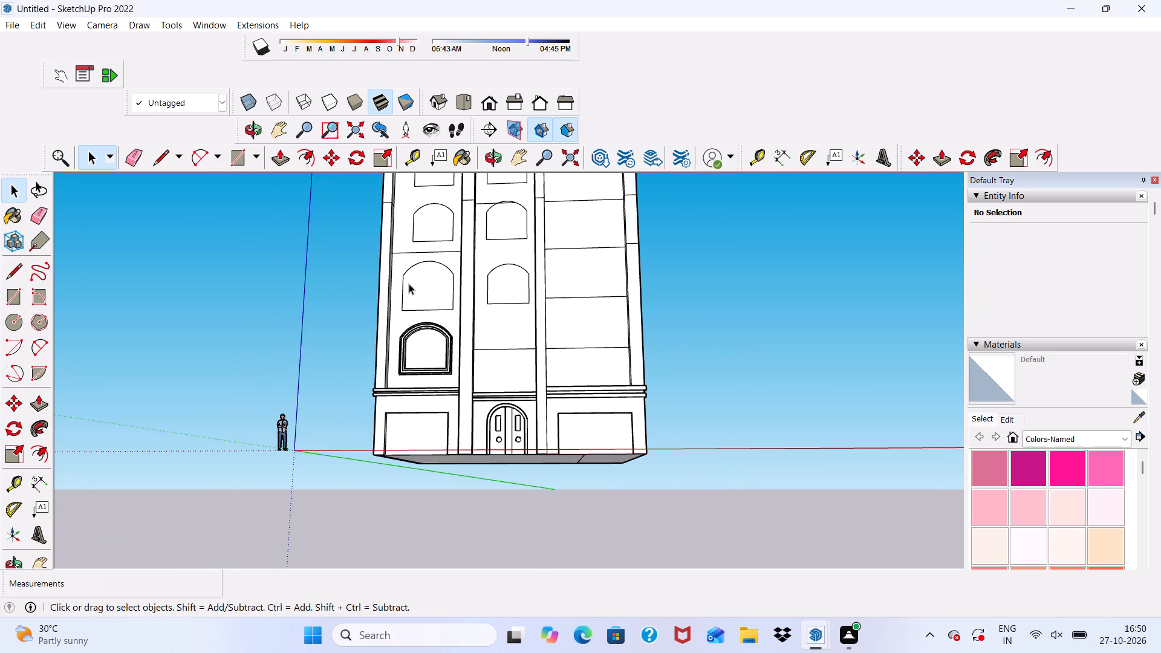
{"action": "key", "text": "ctrl+z"}
{"action": "key", "text": "ctrl+z"}
{"action": "key", "text": "ctrl+z"}
{"action": "key", "text": "ctrl+z"}
{"action": "key", "text": "ctrl+z"}
{"action": "key", "text": "ctrl+z"}
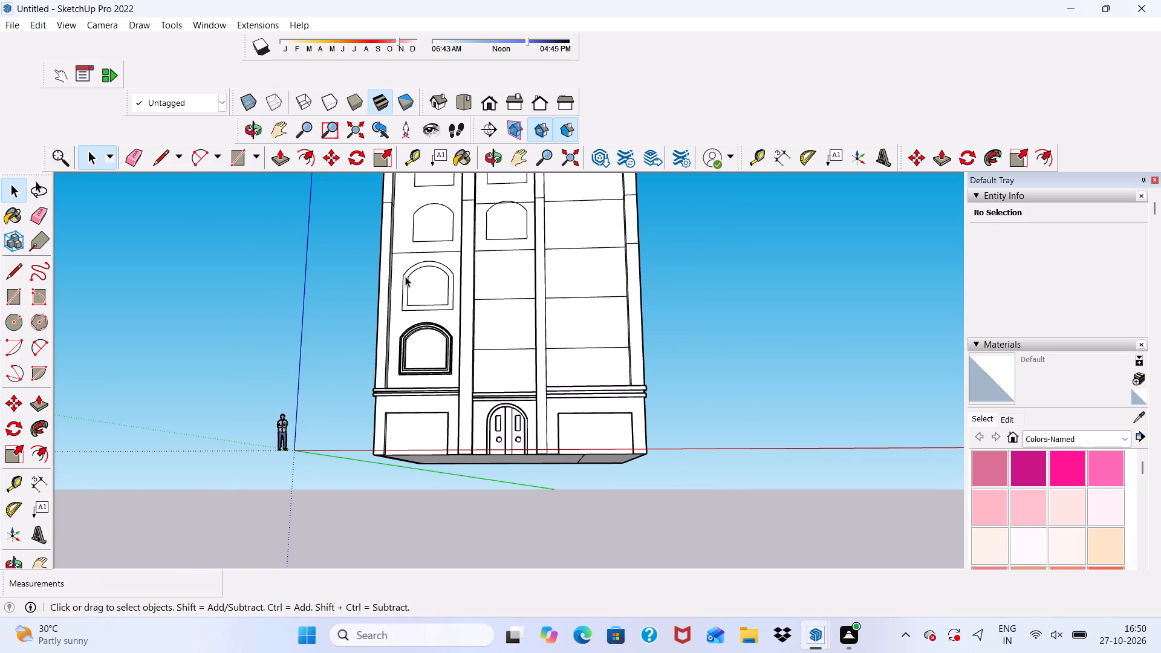
Move the inner arched face of the left bay's third window from the top about 15' 2" across into the middle bay.
{"action": "scroll", "coordinate": [405, 265], "scroll_direction": "up", "scroll_amount": 1}
{"action": "scroll", "coordinate": [405, 246], "scroll_direction": "down", "scroll_amount": 5}
{"action": "scroll", "coordinate": [417, 292], "scroll_direction": "up", "scroll_amount": 13}
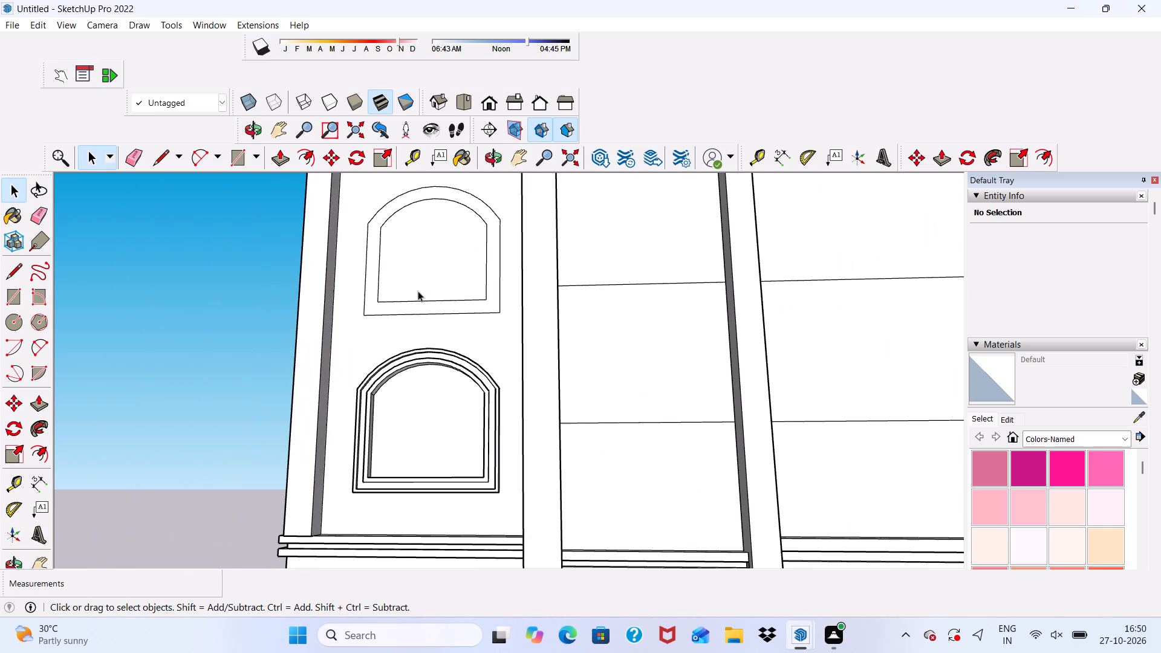
{"action": "double_click", "coordinate": [418, 291]}
{"action": "scroll", "coordinate": [399, 296], "scroll_direction": "down", "scroll_amount": 6}
{"action": "scroll", "coordinate": [416, 214], "scroll_direction": "up", "scroll_amount": 1}
{"action": "scroll", "coordinate": [339, 158], "scroll_direction": "down", "scroll_amount": 2}
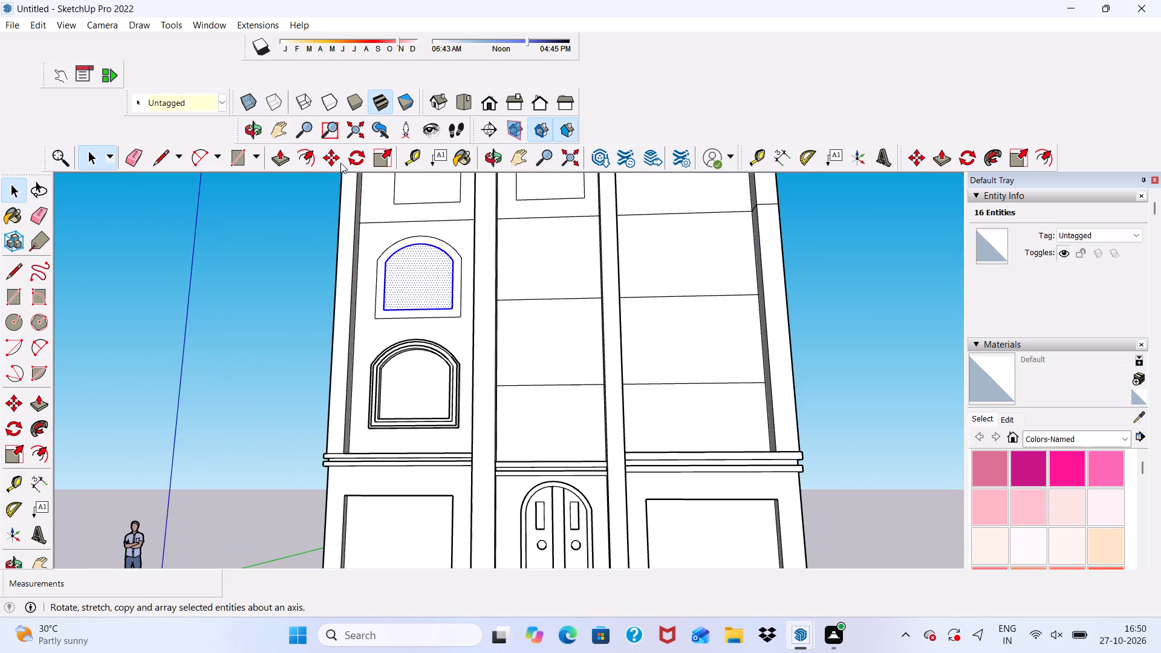
{"action": "scroll", "coordinate": [340, 163], "scroll_direction": "down", "scroll_amount": 10}
{"action": "scroll", "coordinate": [402, 187], "scroll_direction": "up", "scroll_amount": 2}
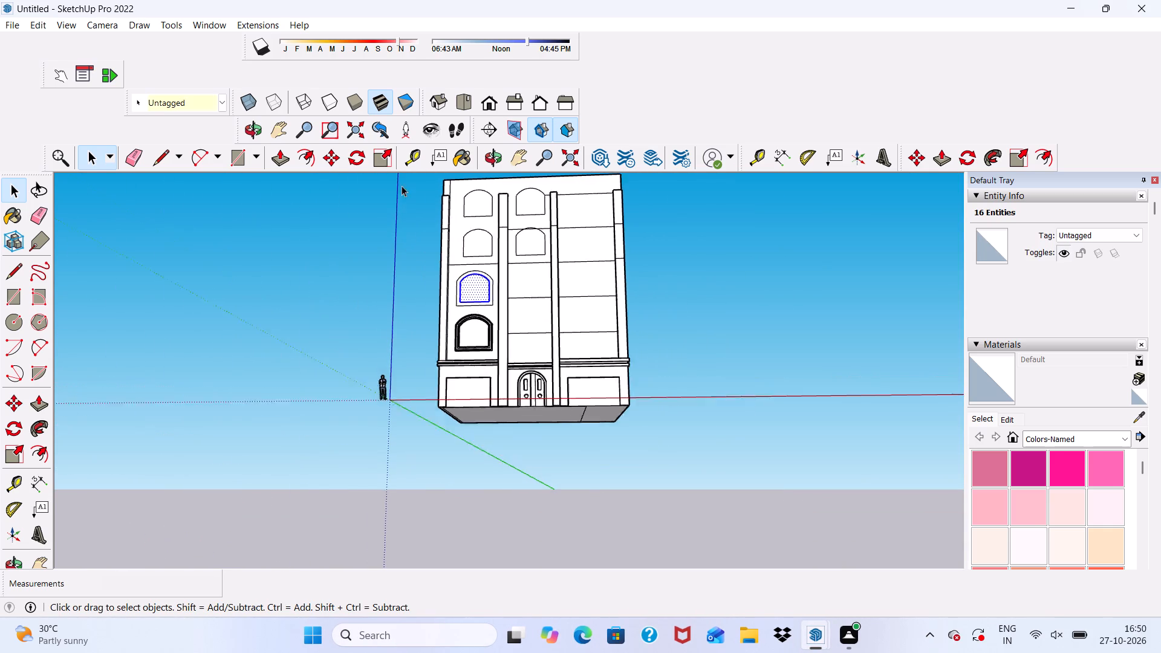
{"action": "scroll", "coordinate": [402, 186], "scroll_direction": "up", "scroll_amount": 3}
{"action": "left_click", "coordinate": [319, 153]}
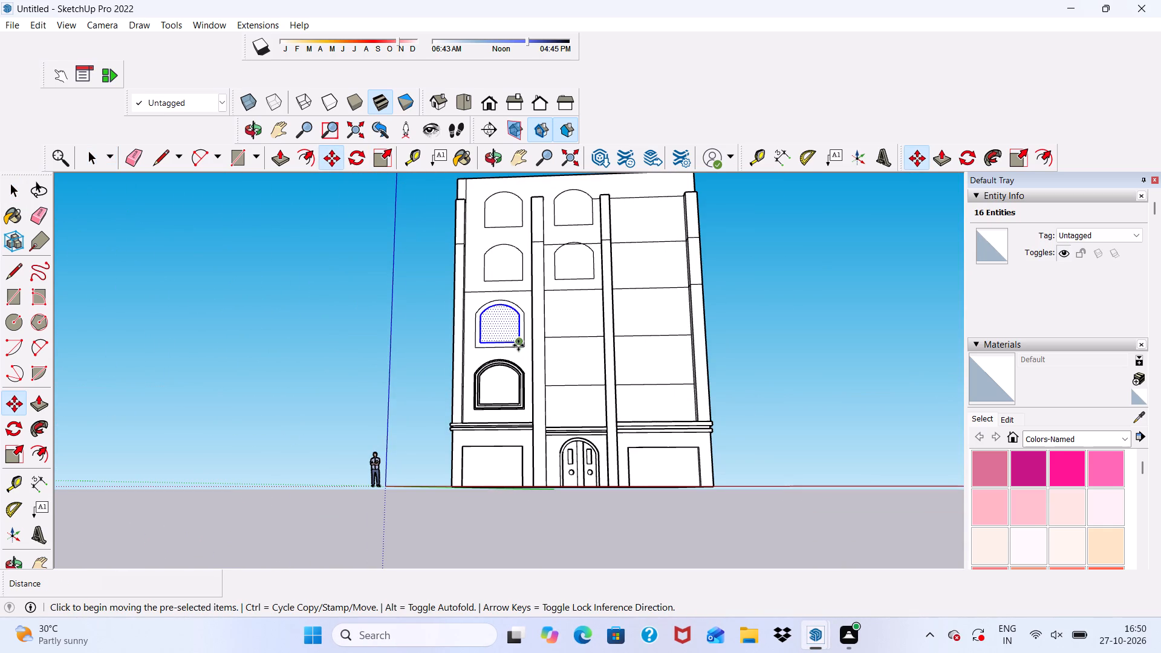
{"action": "left_click", "coordinate": [518, 345]}
{"action": "scroll", "coordinate": [589, 330], "scroll_direction": "up", "scroll_amount": 1}
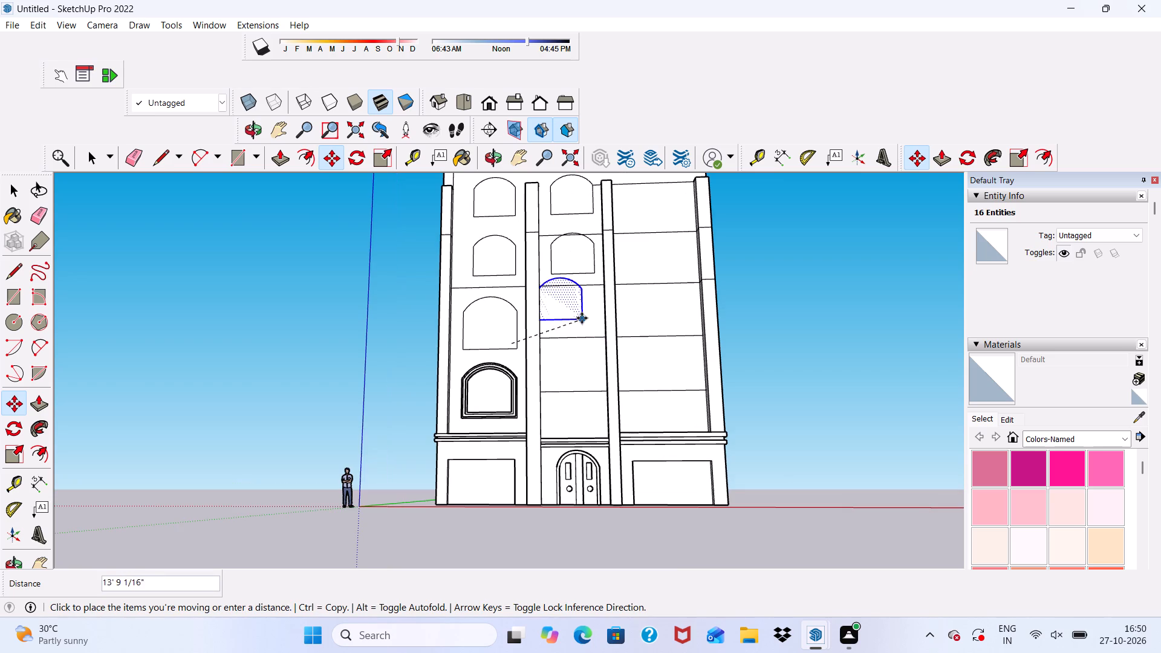
{"action": "scroll", "coordinate": [592, 333], "scroll_direction": "up", "scroll_amount": 4}
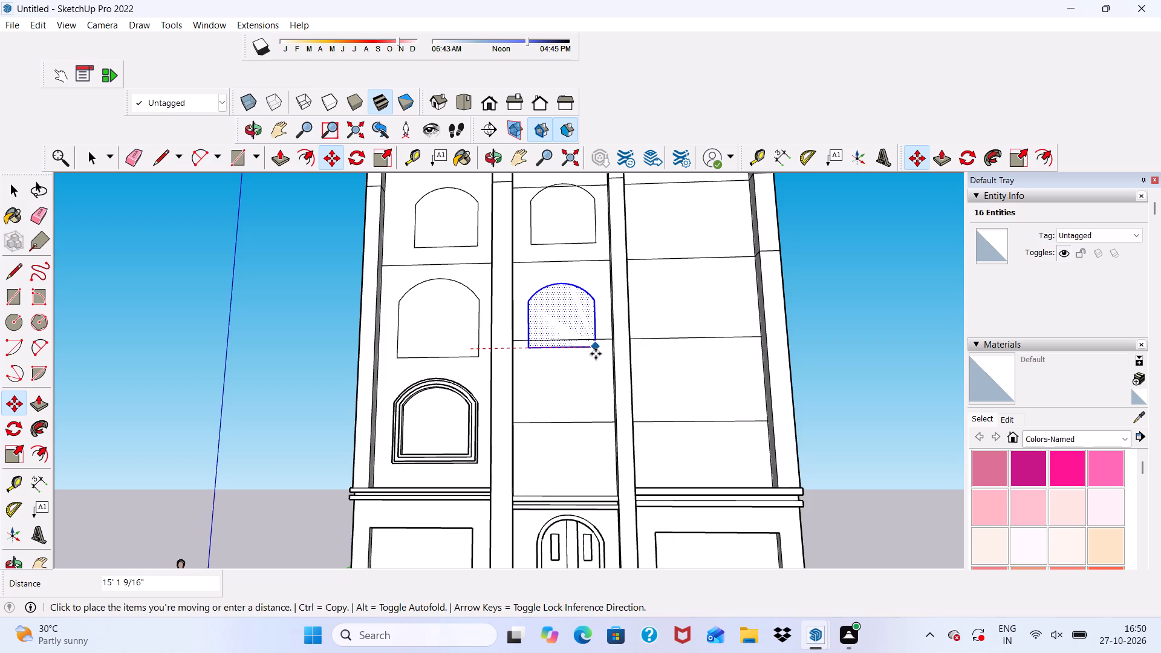
{"action": "left_click", "coordinate": [596, 354]}
{"action": "scroll", "coordinate": [570, 265], "scroll_direction": "down", "scroll_amount": 5}
{"action": "key", "text": "space"}
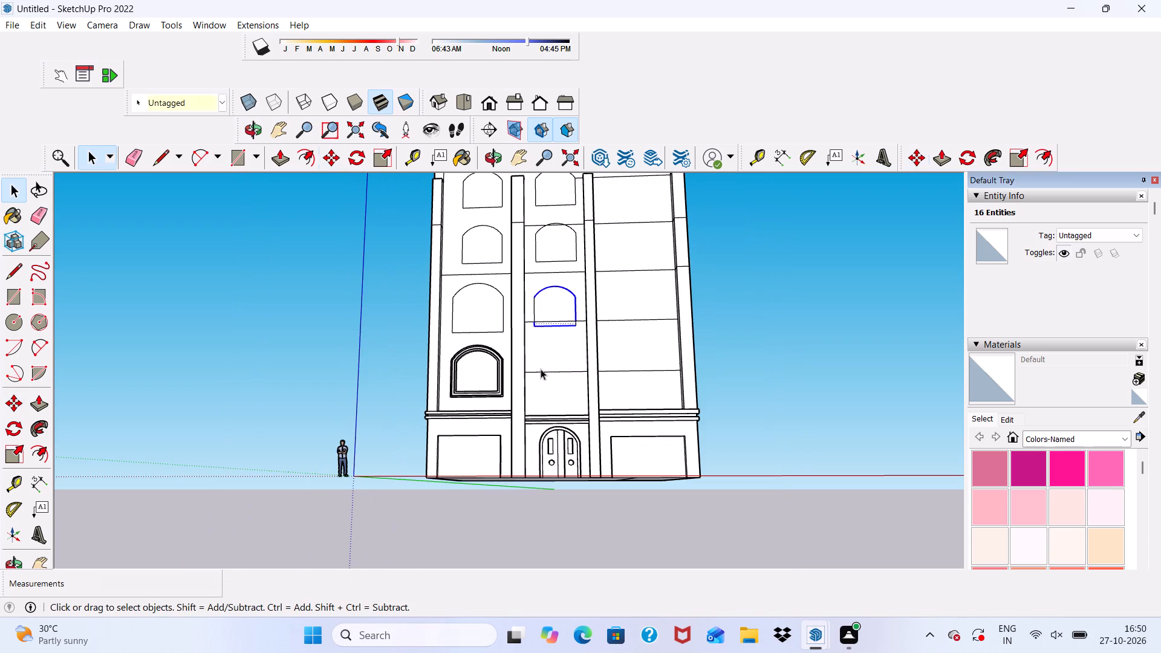
Examine the placement of the middle bay's third arched window against the floor lines and neighbouring windows from several angles.
{"action": "scroll", "coordinate": [561, 314], "scroll_direction": "up", "scroll_amount": 7}
{"action": "scroll", "coordinate": [558, 326], "scroll_direction": "down", "scroll_amount": 2}
{"action": "middle_click_drag", "start_coordinate": [556, 335], "coordinate": [559, 330]}
{"action": "scroll", "coordinate": [559, 330], "scroll_direction": "up", "scroll_amount": 4}
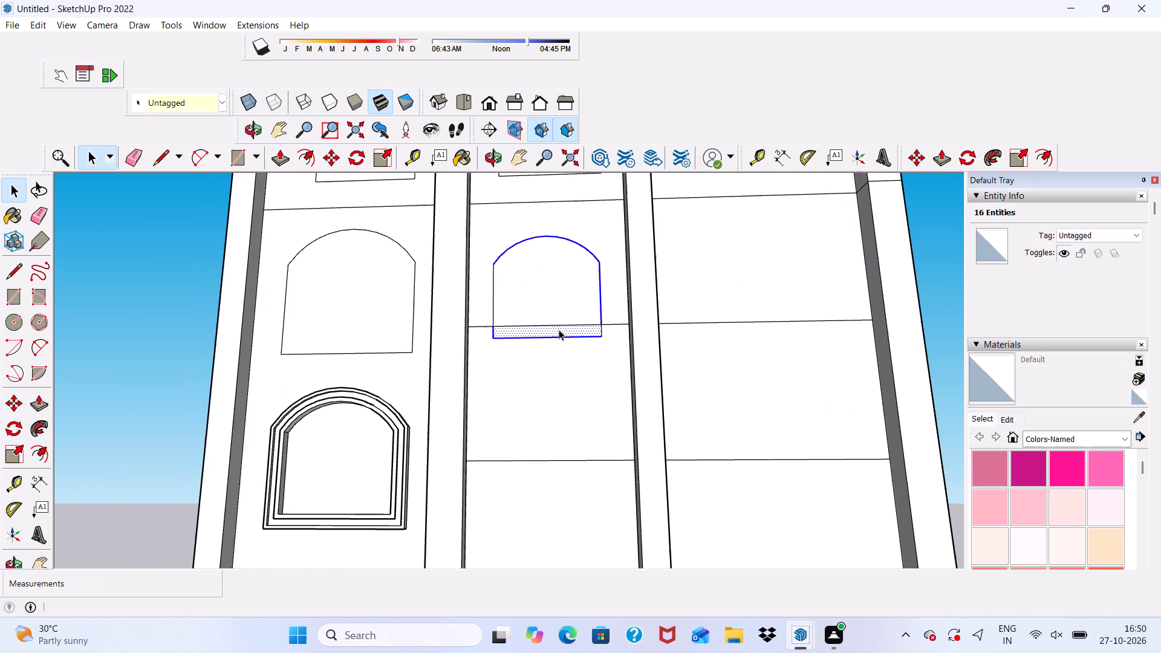
{"action": "scroll", "coordinate": [536, 333], "scroll_direction": "up", "scroll_amount": 1}
{"action": "scroll", "coordinate": [372, 277], "scroll_direction": "down", "scroll_amount": 10}
{"action": "scroll", "coordinate": [454, 363], "scroll_direction": "up", "scroll_amount": 1}
{"action": "middle_click_drag", "start_coordinate": [455, 363], "coordinate": [474, 473]}
{"action": "scroll", "coordinate": [467, 450], "scroll_direction": "up", "scroll_amount": 1}
{"action": "scroll", "coordinate": [424, 359], "scroll_direction": "down", "scroll_amount": 7}
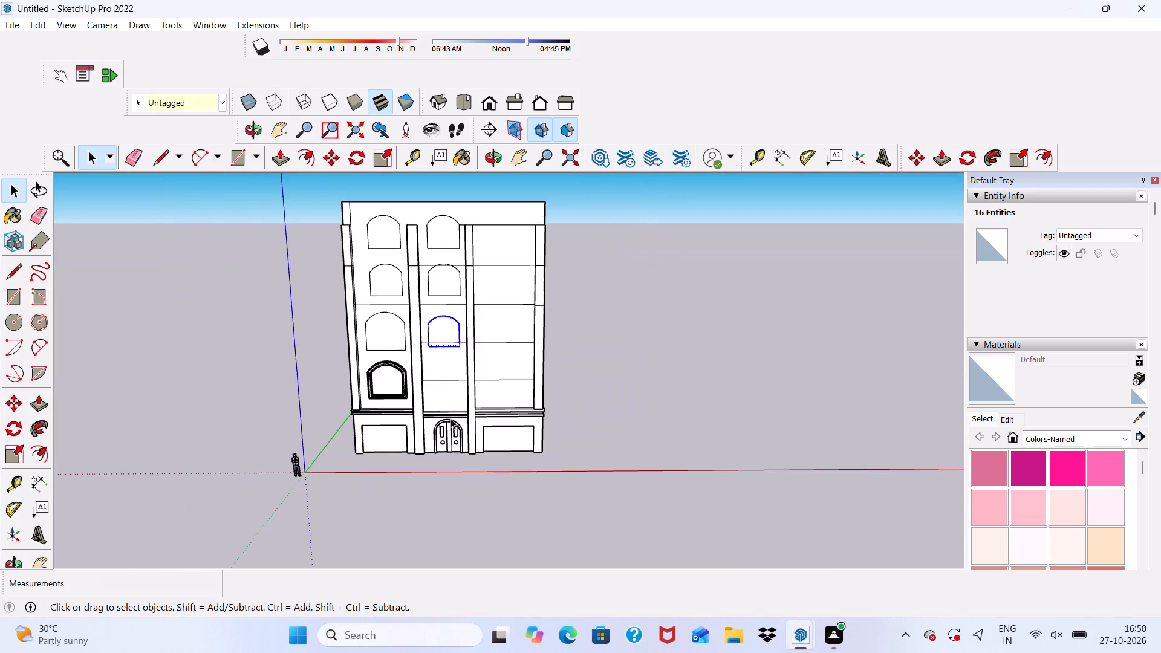
{"action": "scroll", "coordinate": [420, 310], "scroll_direction": "up", "scroll_amount": 4}
{"action": "scroll", "coordinate": [422, 271], "scroll_direction": "down", "scroll_amount": 5}
{"action": "middle_click_drag", "start_coordinate": [423, 273], "coordinate": [435, 195]}
{"action": "scroll", "coordinate": [435, 301], "scroll_direction": "up", "scroll_amount": 4}
{"action": "scroll", "coordinate": [435, 314], "scroll_direction": "down", "scroll_amount": 1}
{"action": "scroll", "coordinate": [435, 323], "scroll_direction": "up", "scroll_amount": 3}
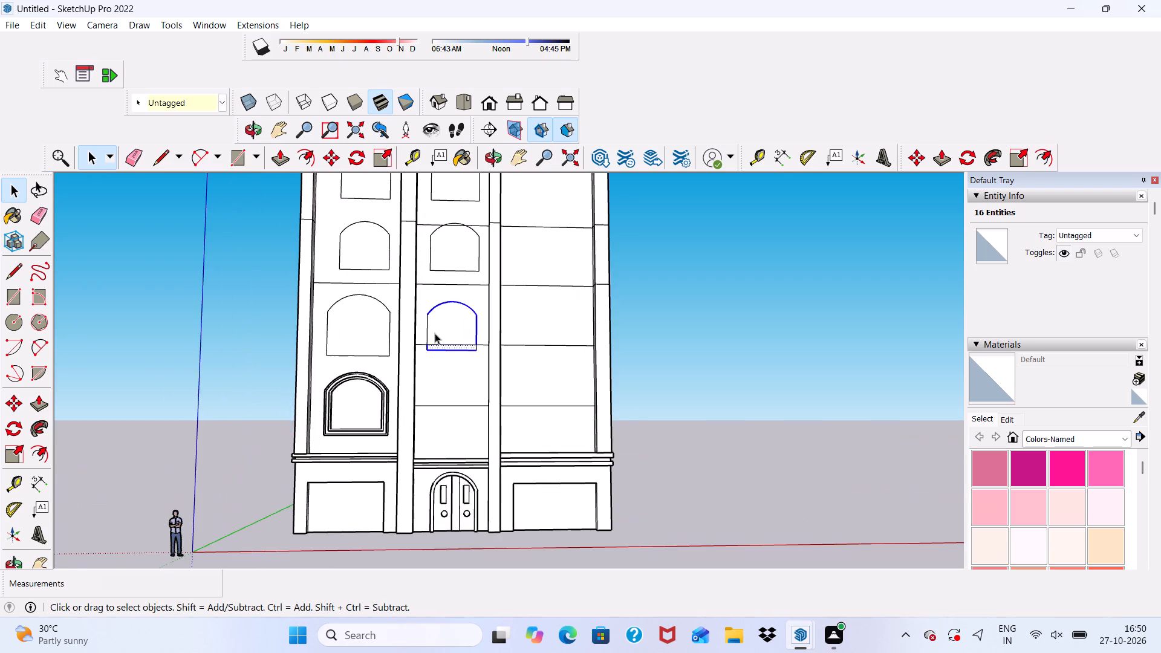
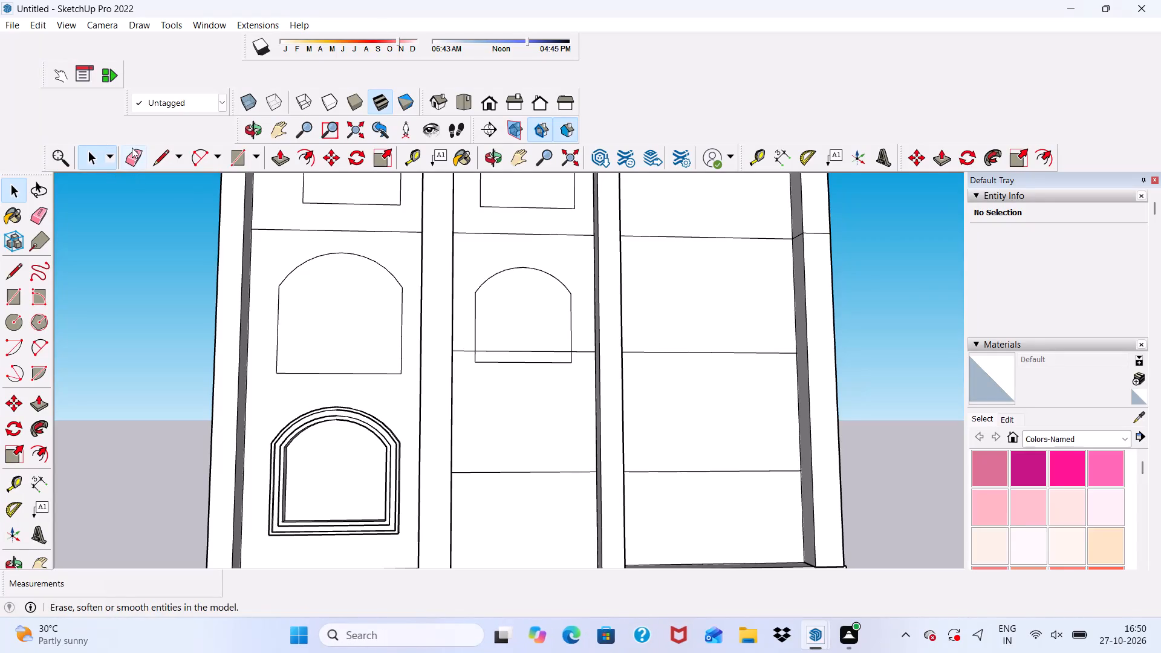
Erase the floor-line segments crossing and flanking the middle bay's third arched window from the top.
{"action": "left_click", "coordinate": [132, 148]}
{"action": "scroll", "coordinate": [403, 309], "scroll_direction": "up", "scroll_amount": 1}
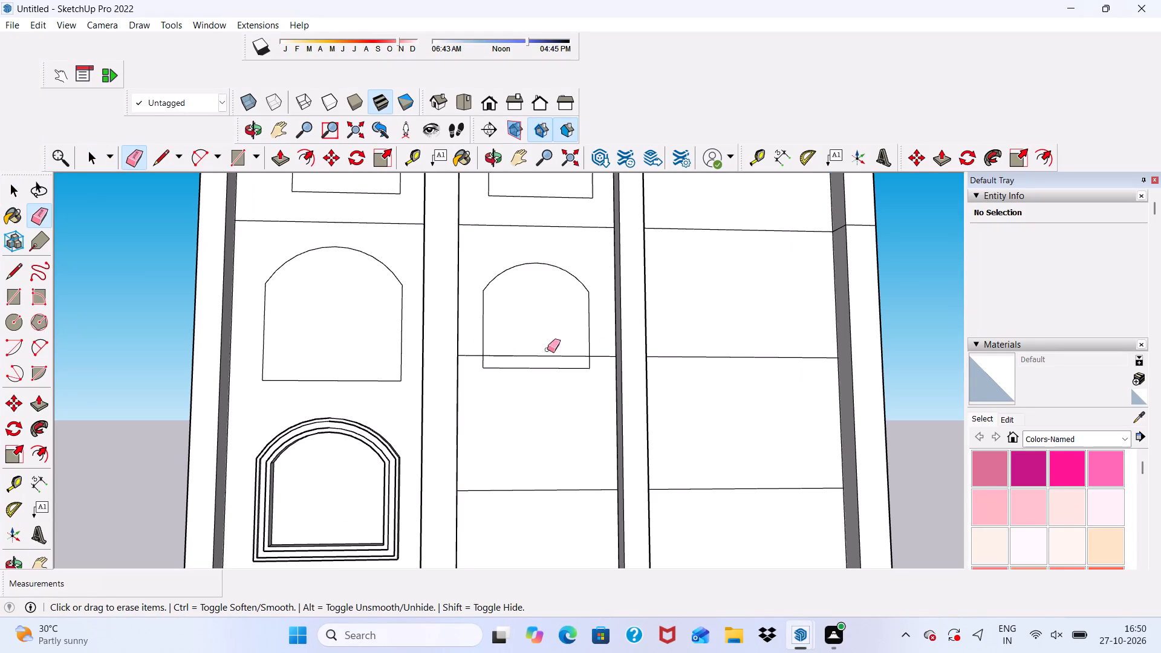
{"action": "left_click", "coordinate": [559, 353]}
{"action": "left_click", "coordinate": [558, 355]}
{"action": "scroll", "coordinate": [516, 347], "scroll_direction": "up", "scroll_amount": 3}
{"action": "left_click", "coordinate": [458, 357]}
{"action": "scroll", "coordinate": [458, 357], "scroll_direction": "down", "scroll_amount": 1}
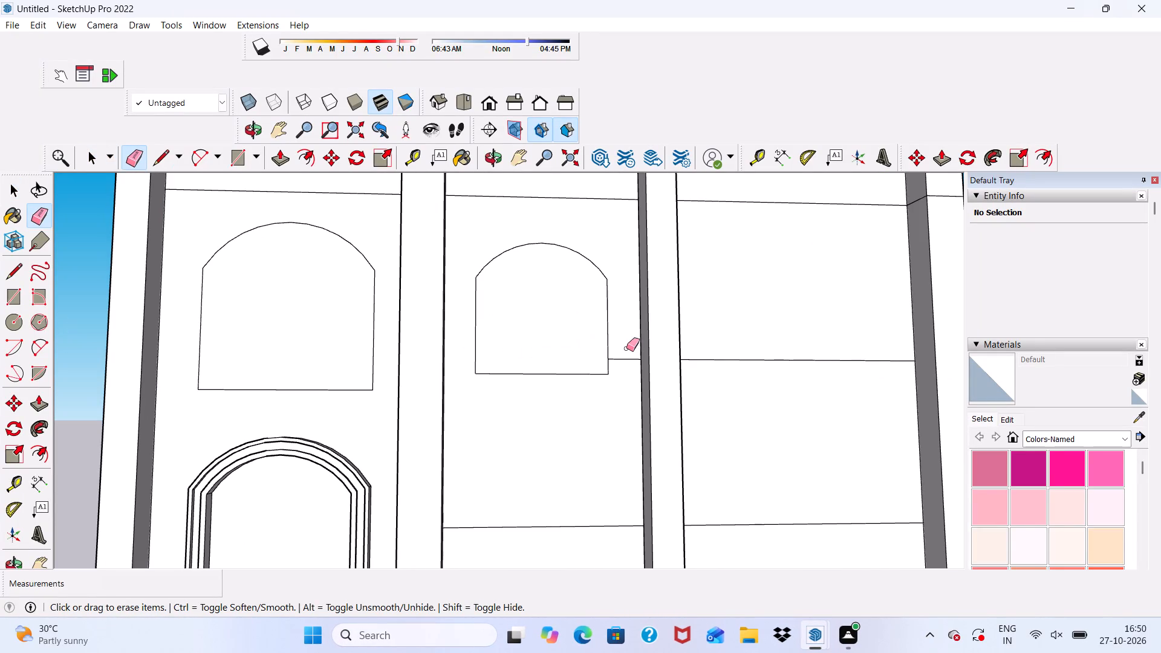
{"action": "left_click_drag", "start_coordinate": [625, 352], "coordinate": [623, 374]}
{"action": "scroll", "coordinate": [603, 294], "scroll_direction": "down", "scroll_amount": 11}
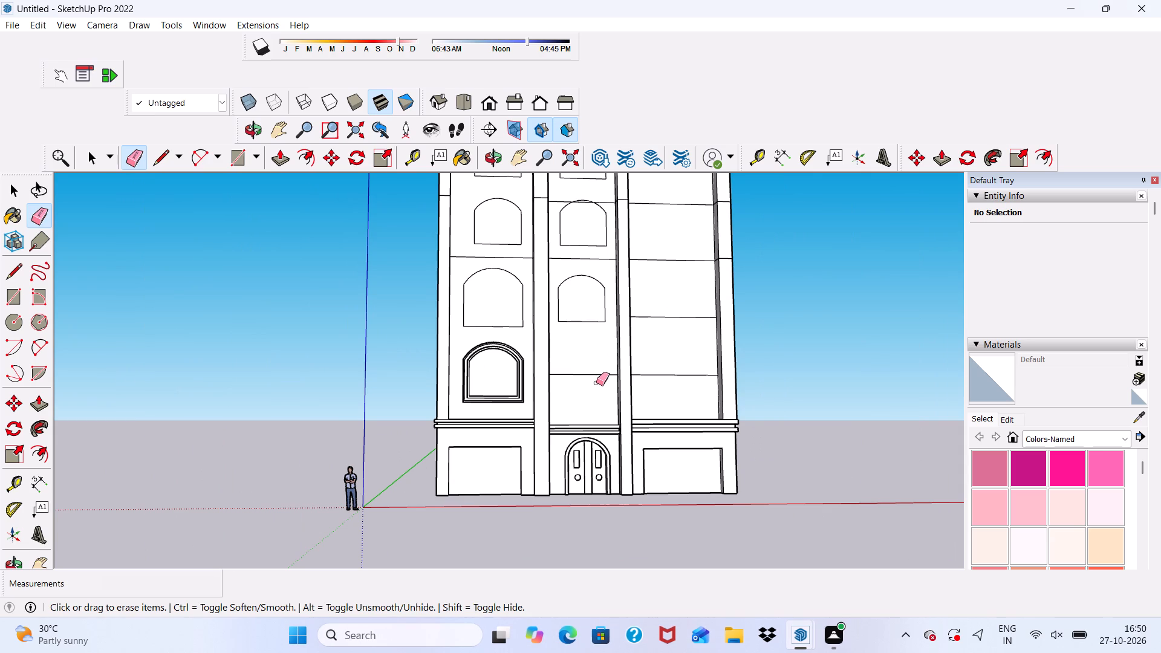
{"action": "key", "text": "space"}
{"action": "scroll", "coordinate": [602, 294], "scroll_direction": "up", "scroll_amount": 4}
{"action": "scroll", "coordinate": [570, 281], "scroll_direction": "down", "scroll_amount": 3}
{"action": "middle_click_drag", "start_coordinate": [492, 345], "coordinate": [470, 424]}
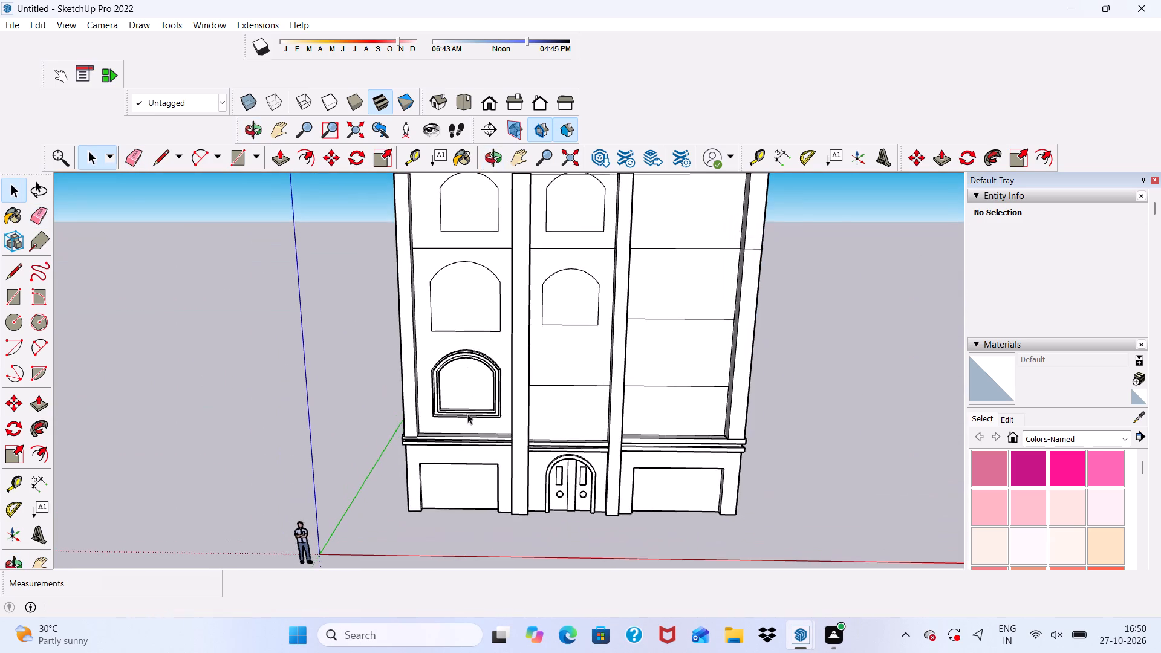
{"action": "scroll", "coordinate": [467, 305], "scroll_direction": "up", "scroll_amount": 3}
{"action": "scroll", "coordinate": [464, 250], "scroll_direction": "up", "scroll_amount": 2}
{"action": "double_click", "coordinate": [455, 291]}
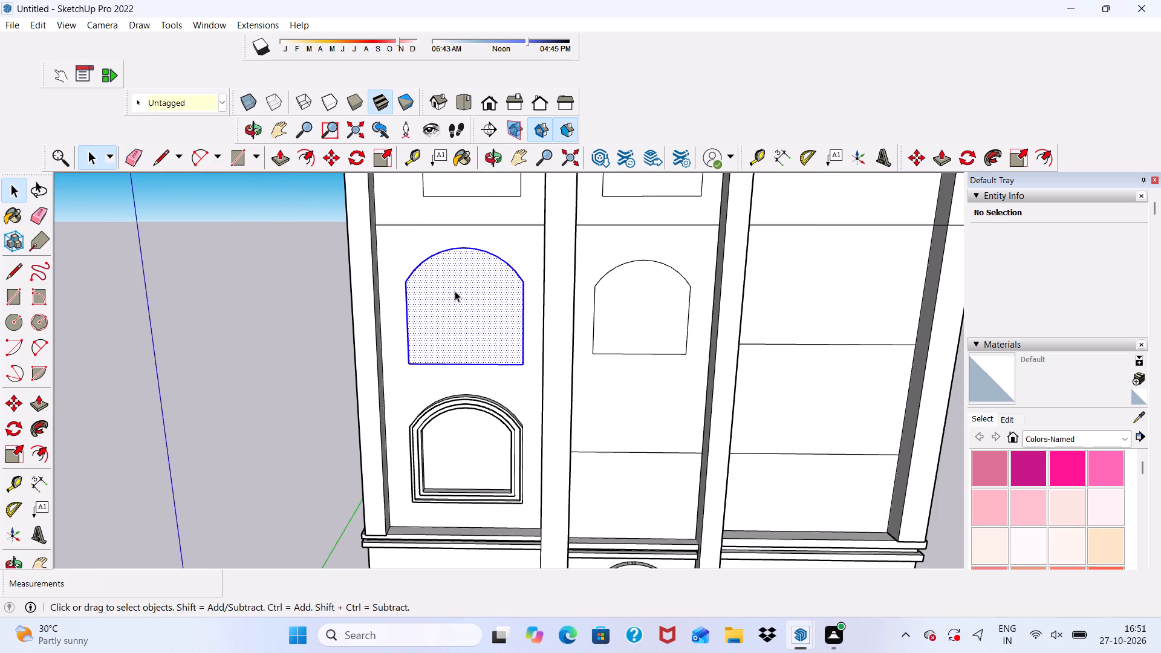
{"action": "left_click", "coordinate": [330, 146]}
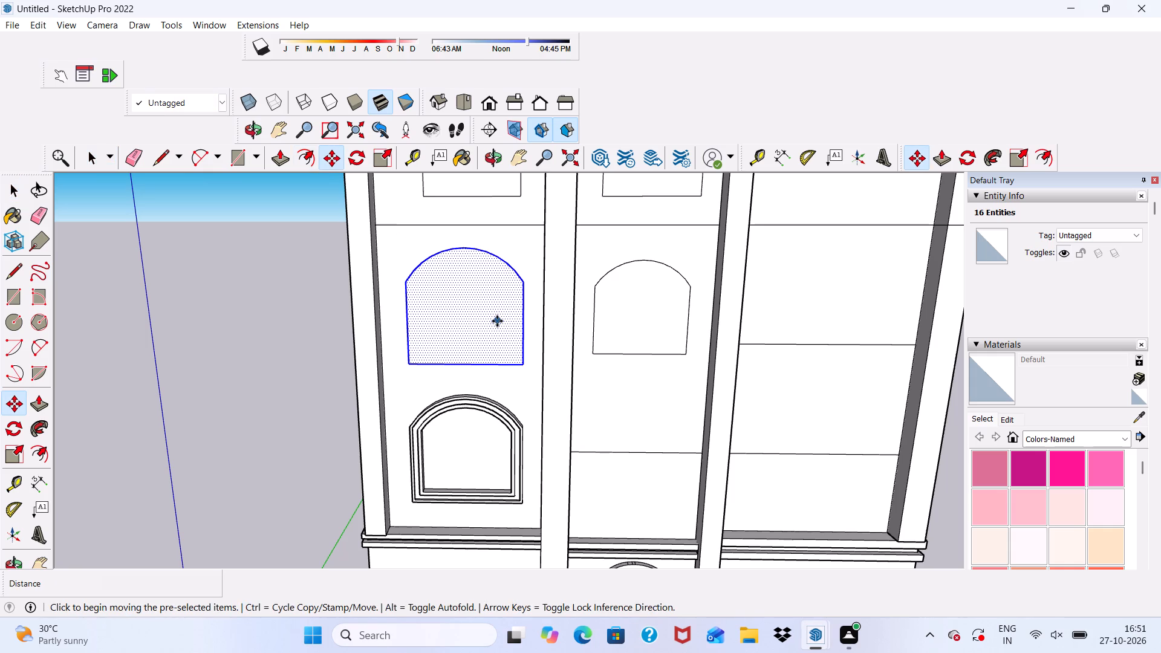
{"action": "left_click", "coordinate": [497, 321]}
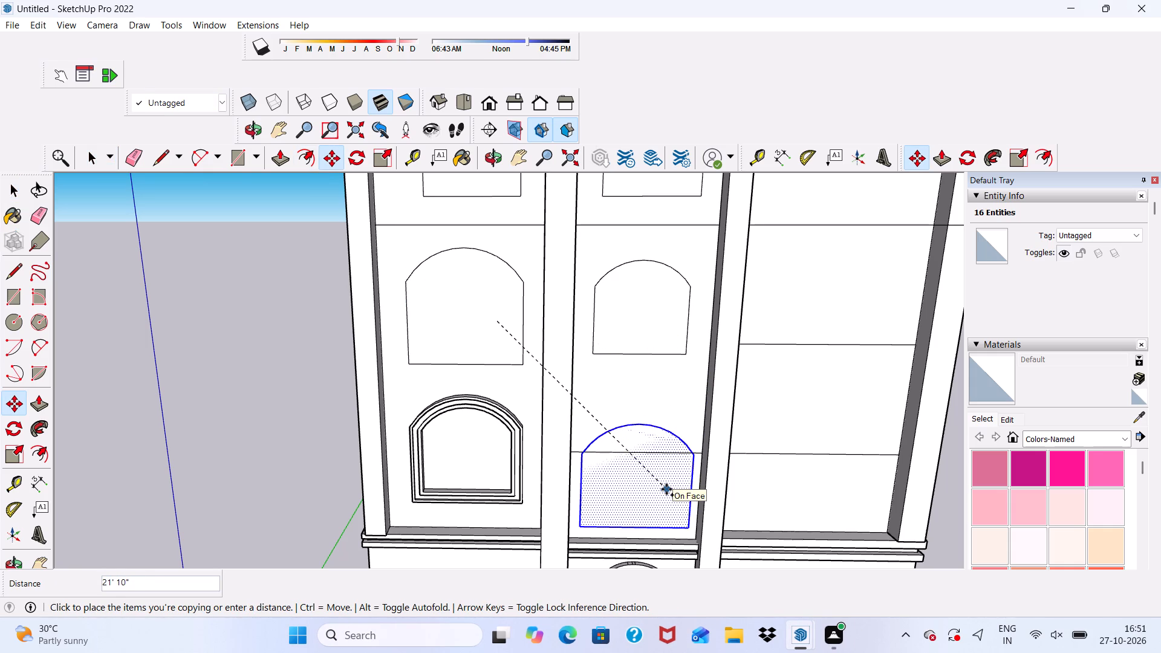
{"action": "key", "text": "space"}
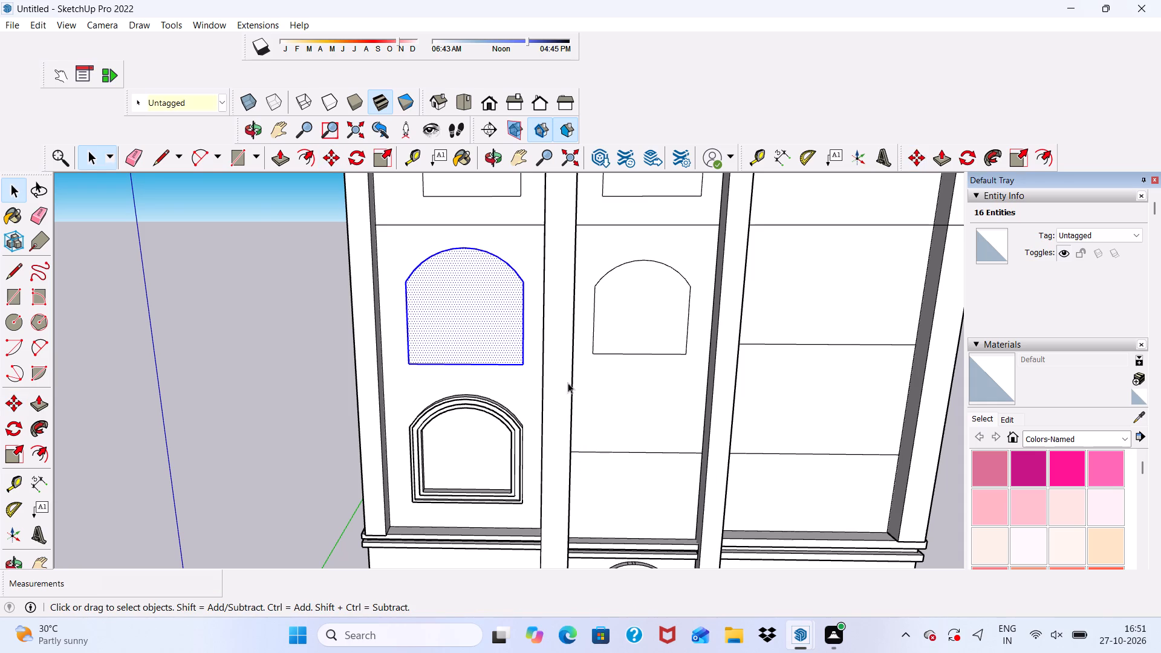
Undo the middle bay's latest floor-line erasures and the move of the third window's inner arched face out of the left bay.
{"action": "scroll", "coordinate": [460, 333], "scroll_direction": "down", "scroll_amount": 4}
{"action": "middle_click_drag", "start_coordinate": [460, 343], "coordinate": [465, 263]}
{"action": "scroll", "coordinate": [465, 263], "scroll_direction": "up", "scroll_amount": 4}
{"action": "scroll", "coordinate": [419, 294], "scroll_direction": "down", "scroll_amount": 4}
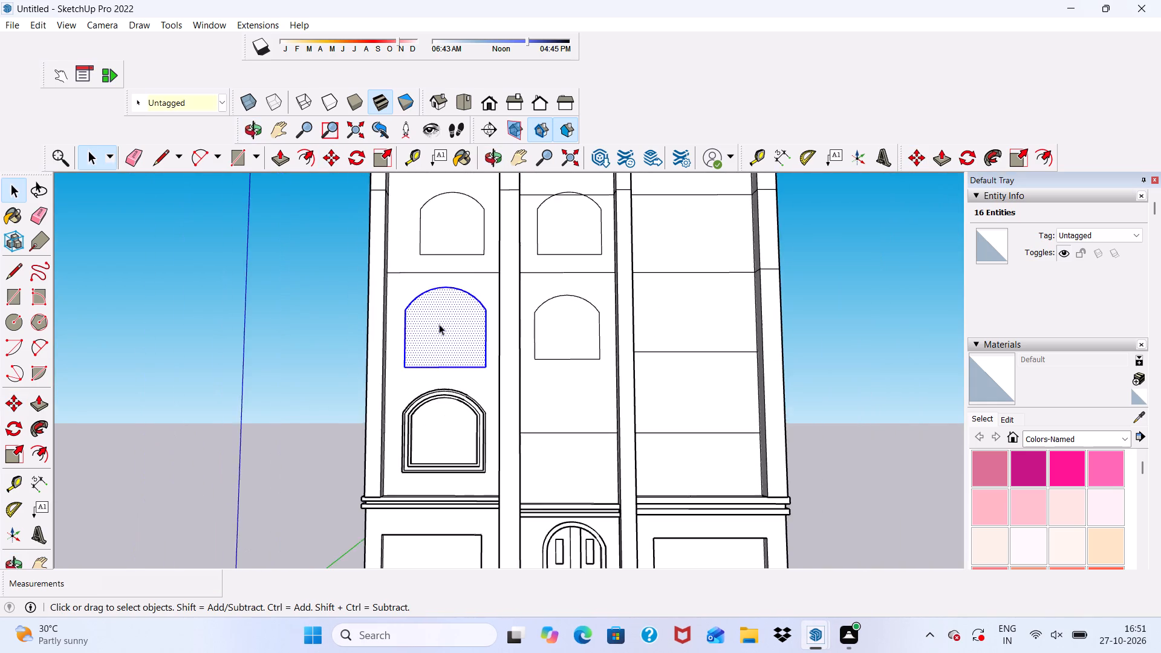
{"action": "scroll", "coordinate": [439, 324], "scroll_direction": "down", "scroll_amount": 3}
{"action": "scroll", "coordinate": [441, 319], "scroll_direction": "up", "scroll_amount": 3}
{"action": "scroll", "coordinate": [447, 291], "scroll_direction": "down", "scroll_amount": 3}
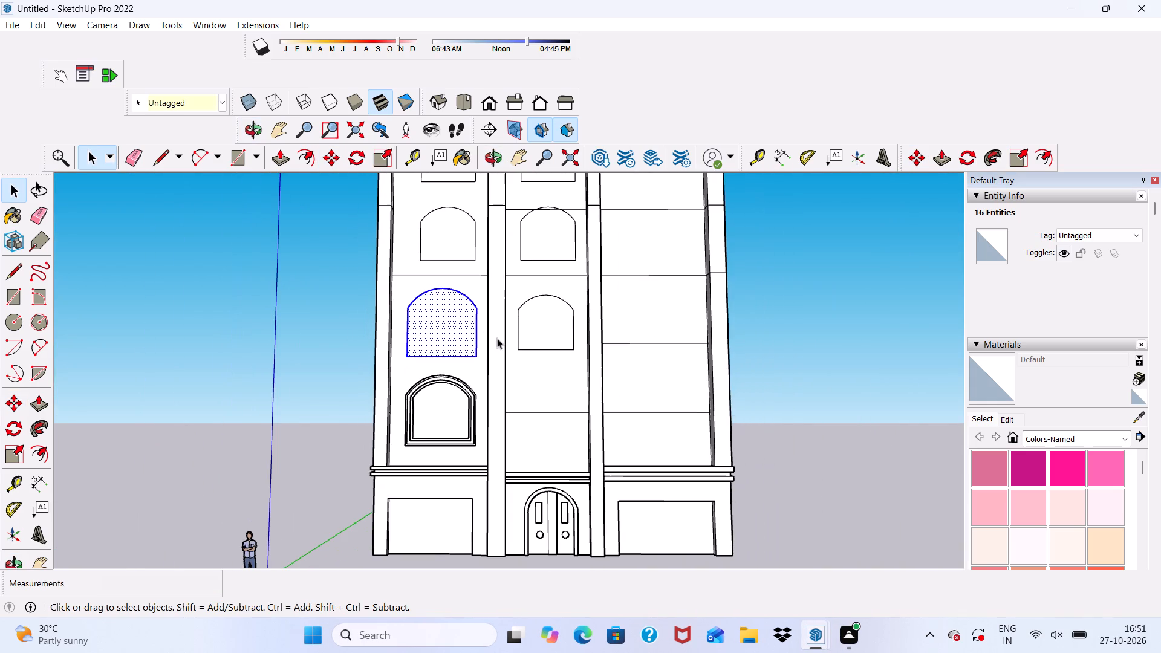
{"action": "middle_click_drag", "start_coordinate": [665, 344], "coordinate": [580, 395]}
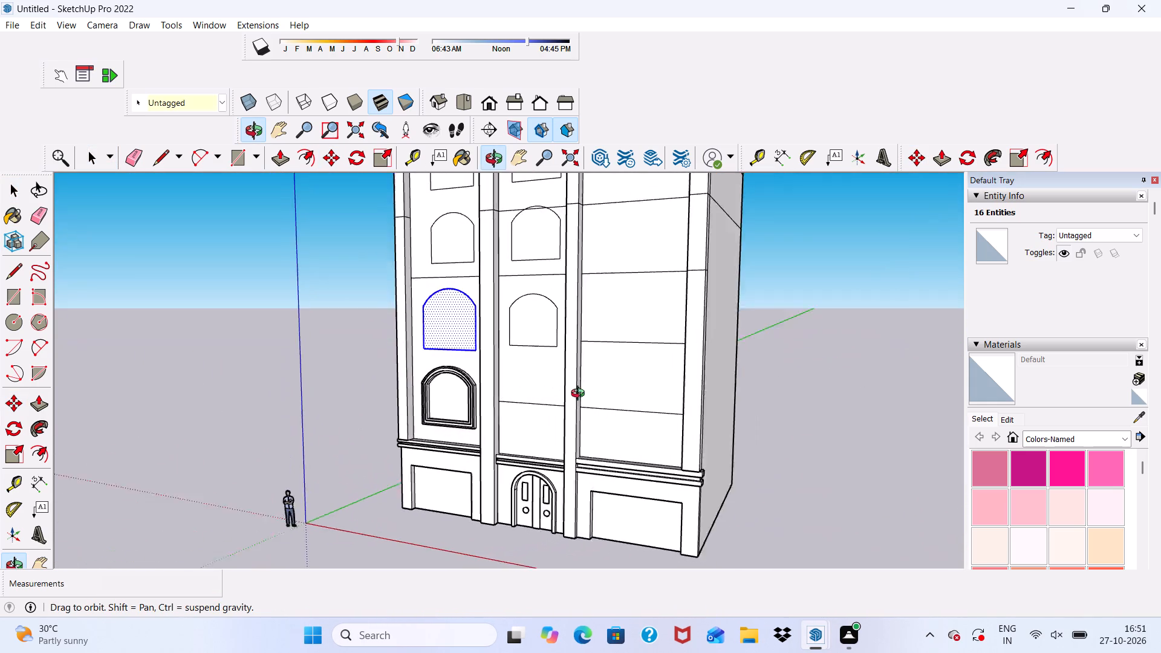
{"action": "middle_click_drag", "start_coordinate": [580, 395], "coordinate": [587, 396]}
{"action": "left_click", "coordinate": [594, 397], "text": "ctrl"}
{"action": "key", "text": "ctrl+z"}
{"action": "key", "text": "ctrl+z"}
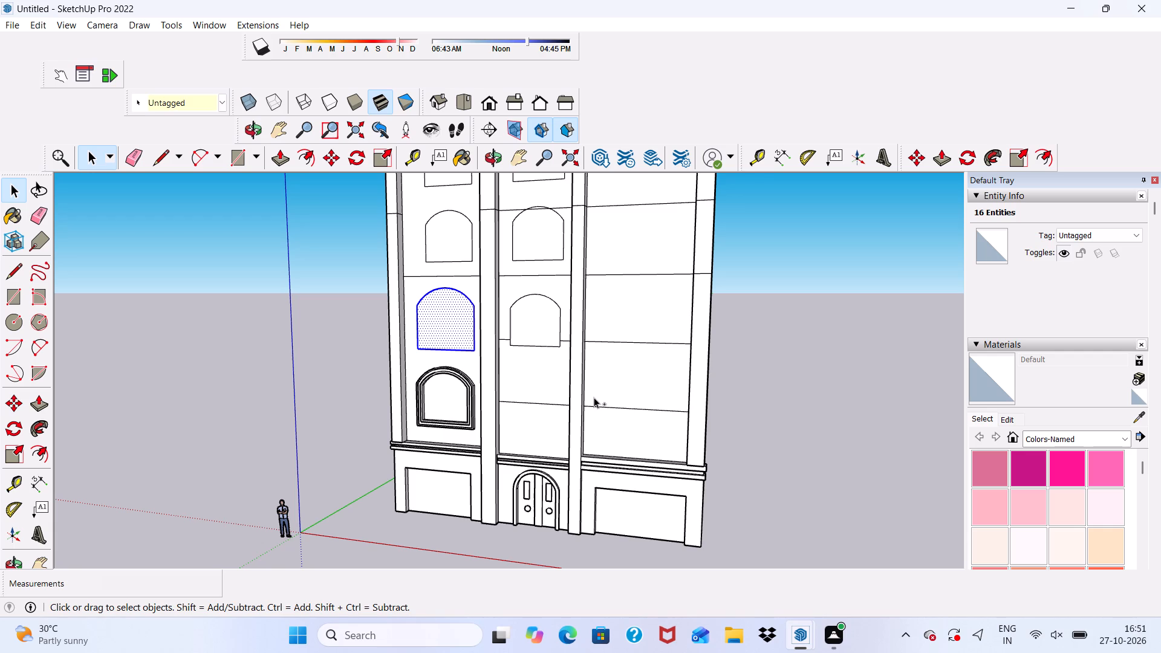
{"action": "key", "text": "ctrl+z"}
{"action": "key", "text": "ctrl+z"}
Copy the inner arched face of the left bay's third window from the top about 15' 4" across into the middle bay.
{"action": "scroll", "coordinate": [502, 326], "scroll_direction": "up", "scroll_amount": 4}
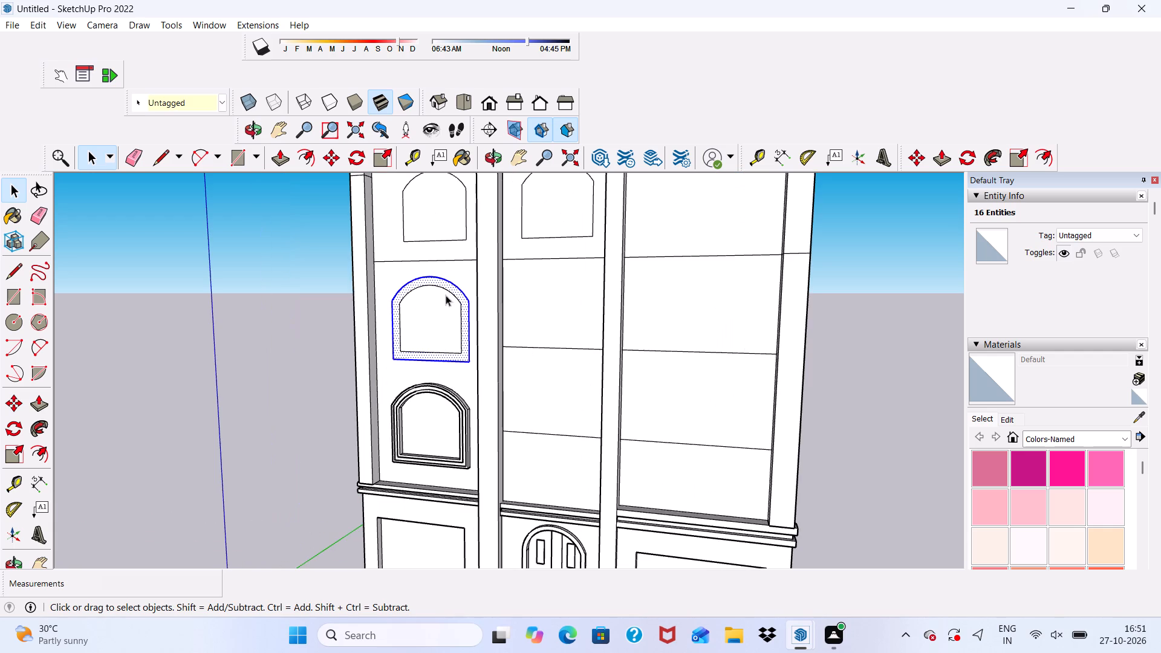
{"action": "scroll", "coordinate": [386, 333], "scroll_direction": "up", "scroll_amount": 1}
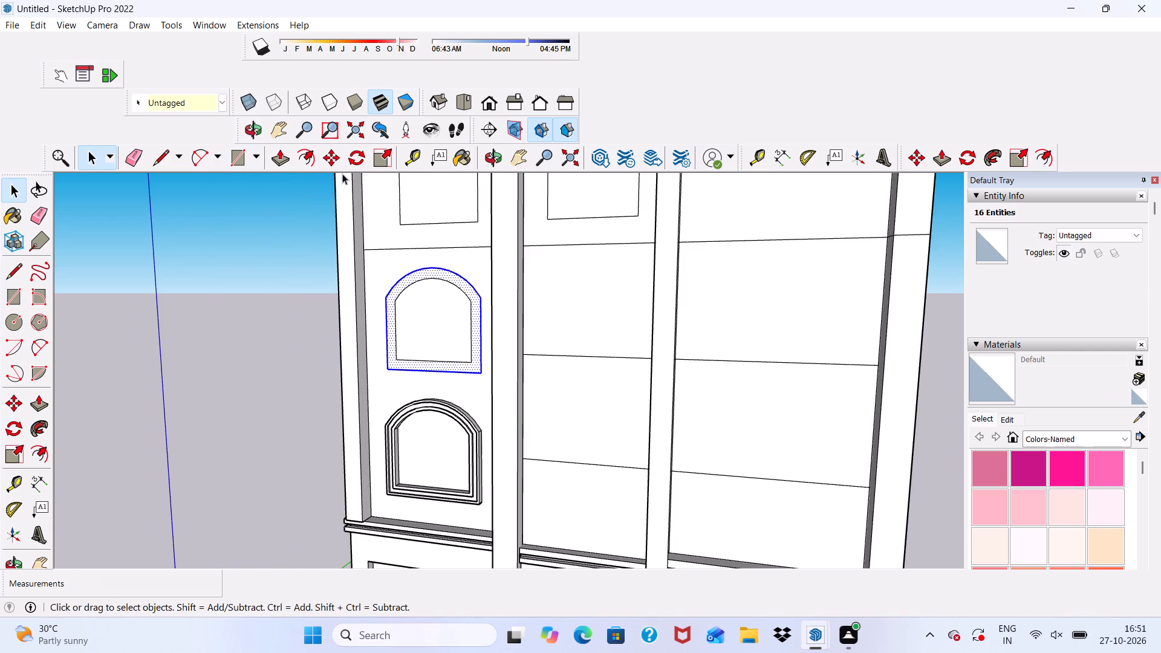
{"action": "left_click", "coordinate": [328, 158]}
{"action": "key", "text": "space"}
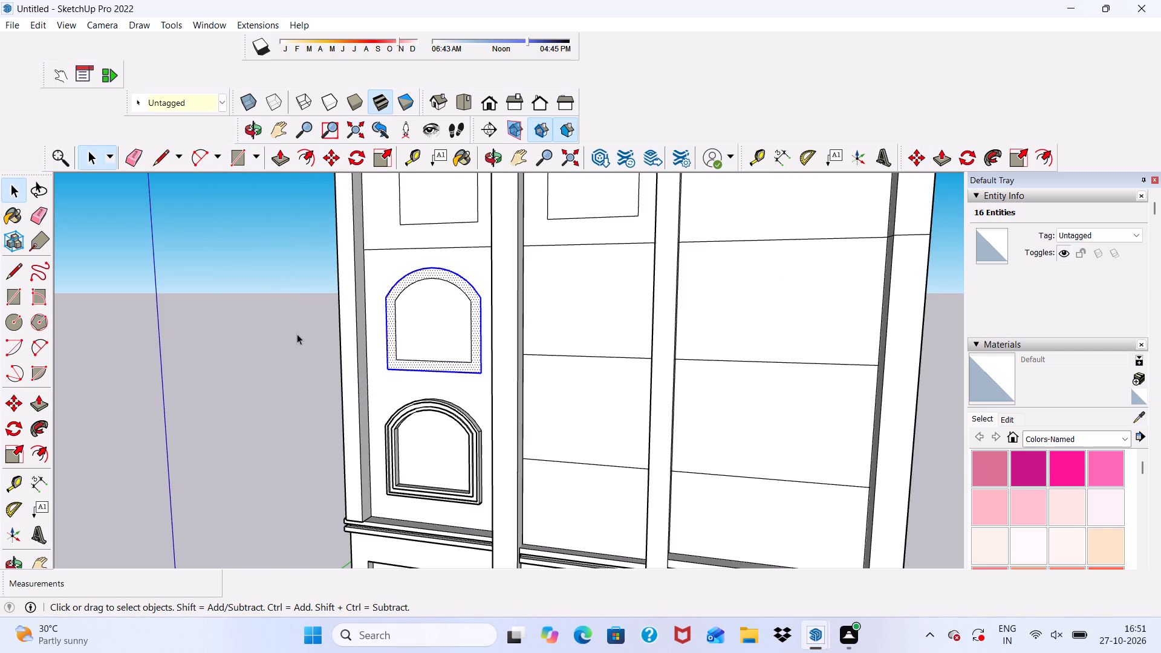
{"action": "left_click", "coordinate": [296, 332]}
{"action": "double_click", "coordinate": [424, 334]}
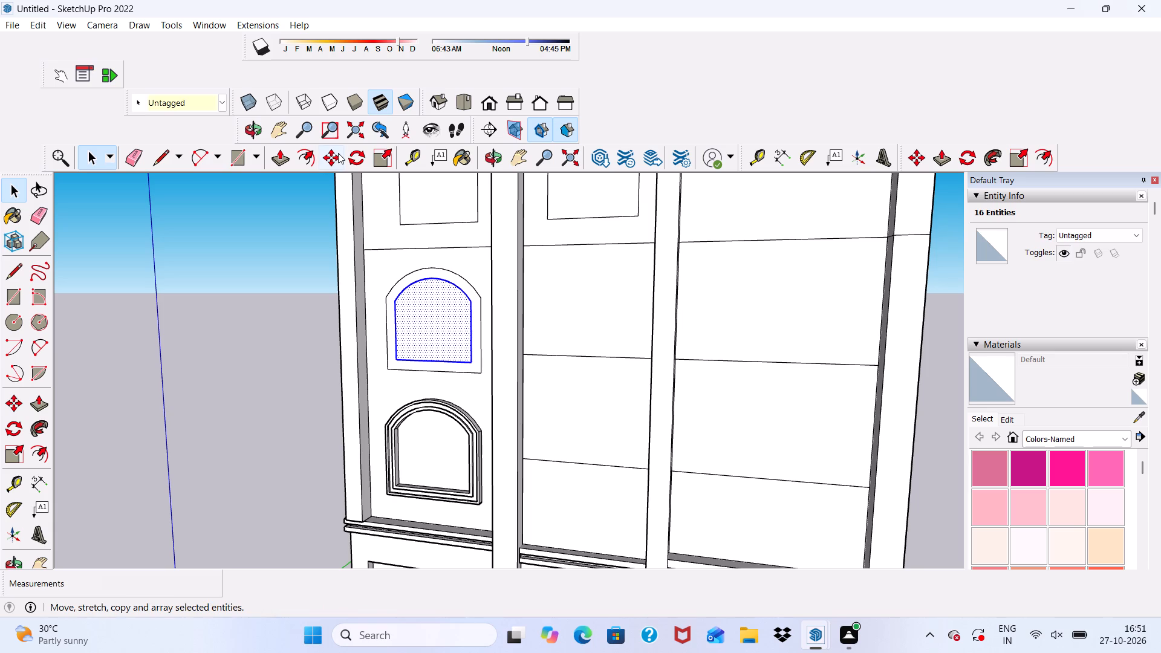
{"action": "left_click", "coordinate": [338, 153]}
{"action": "left_click", "coordinate": [440, 360]}
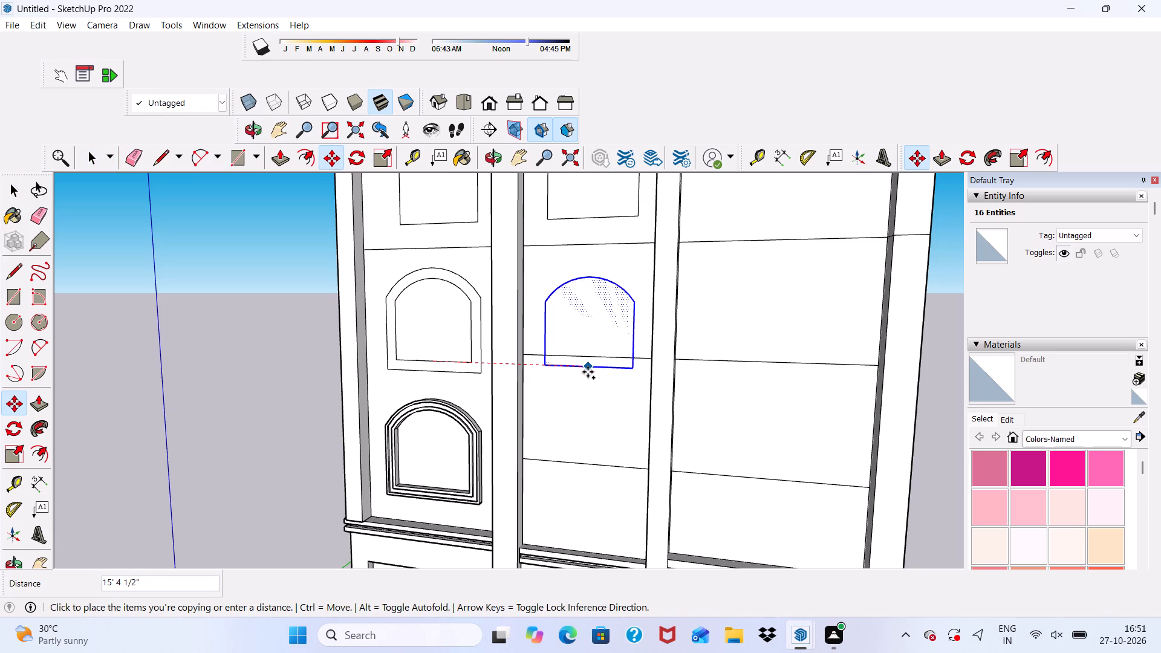
{"action": "left_click", "coordinate": [588, 372]}
{"action": "scroll", "coordinate": [540, 343], "scroll_direction": "down", "scroll_amount": 3}
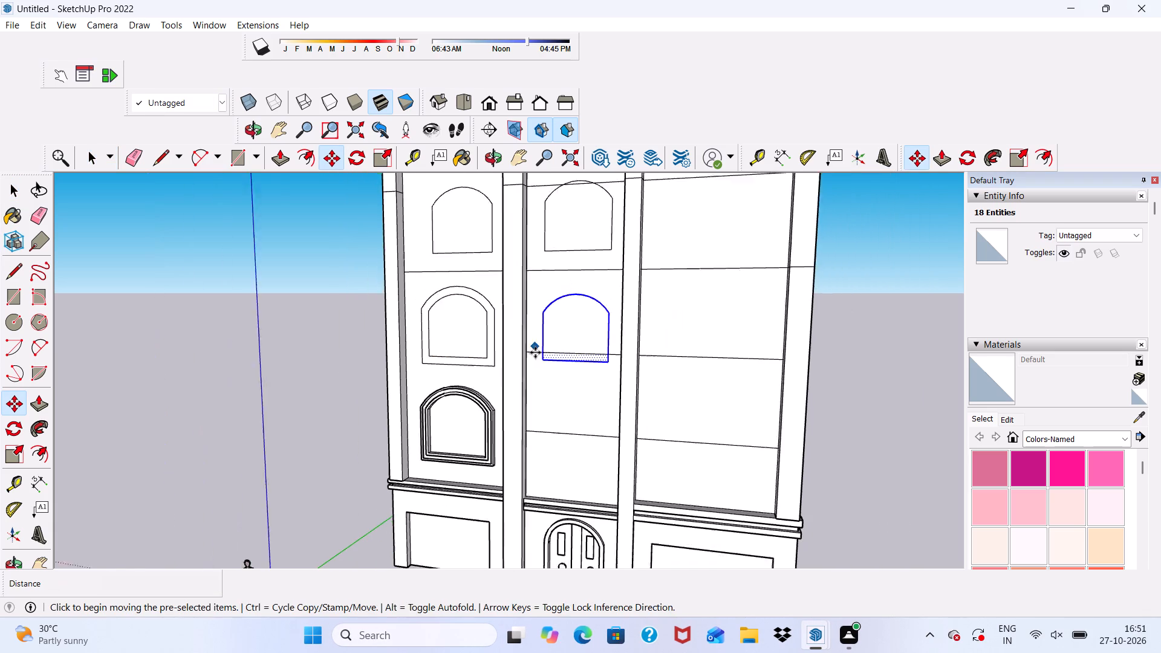
{"action": "scroll", "coordinate": [535, 352], "scroll_direction": "down", "scroll_amount": 1}
{"action": "key", "text": "space"}
{"action": "left_click", "coordinate": [906, 401]}
Erase the floor-line segments crossing and flanking the copied third arched window in the middle bay.
{"action": "scroll", "coordinate": [744, 383], "scroll_direction": "up", "scroll_amount": 3}
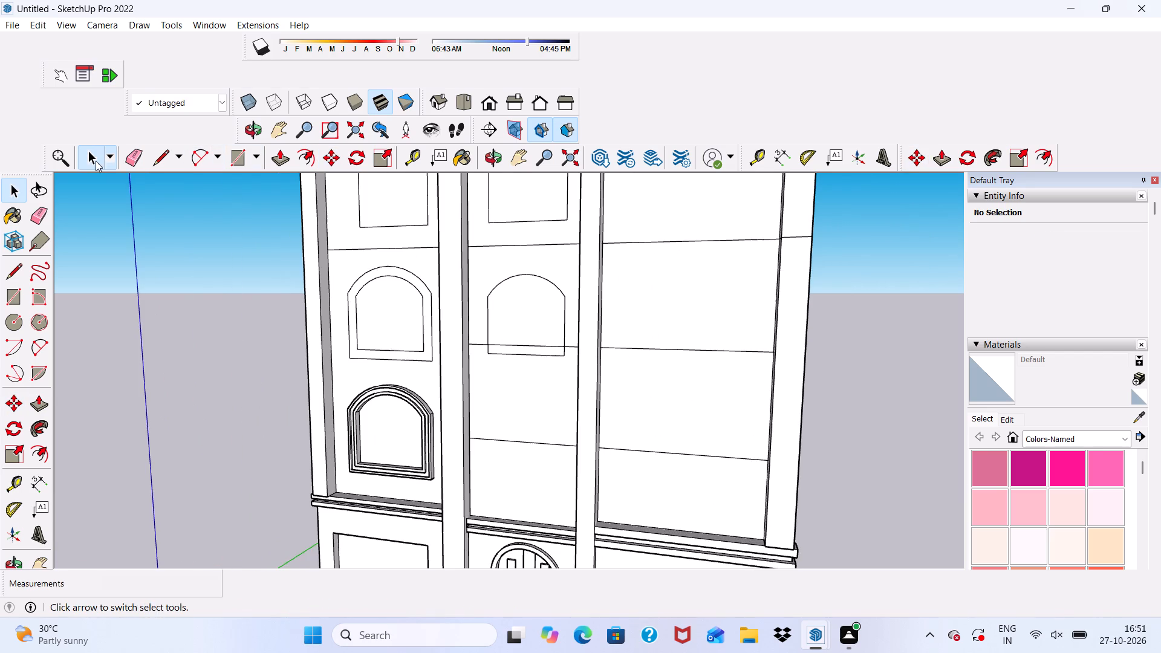
{"action": "left_click", "coordinate": [122, 157]}
{"action": "scroll", "coordinate": [432, 330], "scroll_direction": "down", "scroll_amount": 1}
{"action": "scroll", "coordinate": [448, 379], "scroll_direction": "up", "scroll_amount": 7}
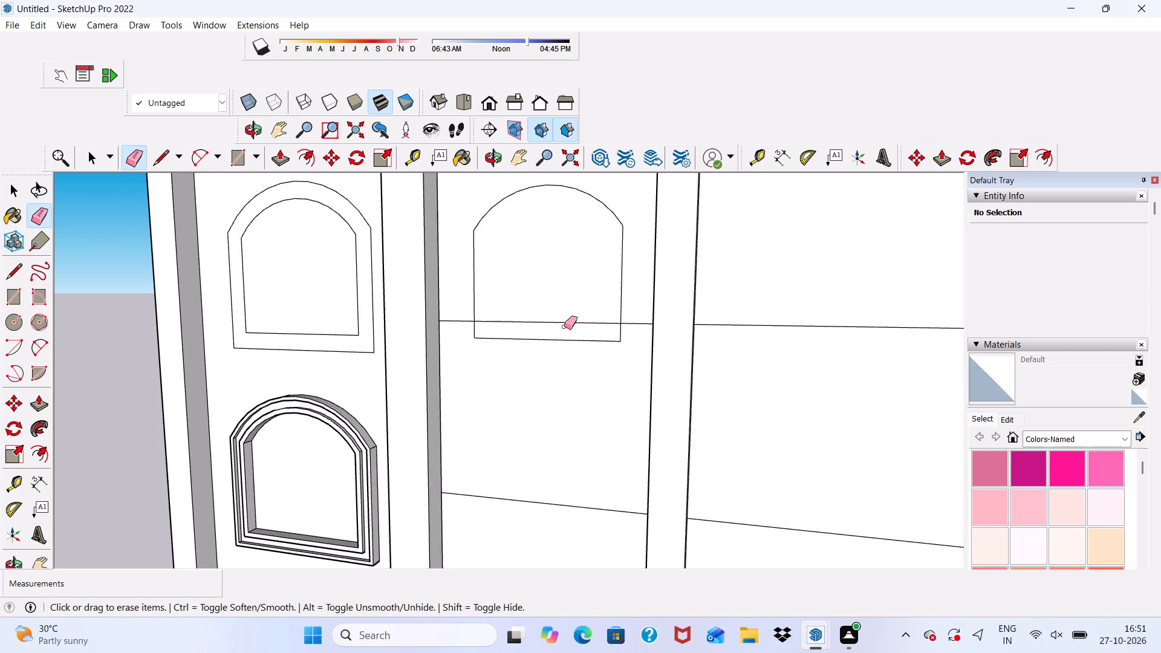
{"action": "left_click", "coordinate": [564, 322]}
{"action": "left_click_drag", "start_coordinate": [452, 317], "coordinate": [453, 328]}
{"action": "scroll", "coordinate": [631, 337], "scroll_direction": "up", "scroll_amount": 3}
{"action": "left_click_drag", "start_coordinate": [634, 314], "coordinate": [635, 324]}
{"action": "scroll", "coordinate": [591, 278], "scroll_direction": "down", "scroll_amount": 6}
{"action": "key", "text": "space"}
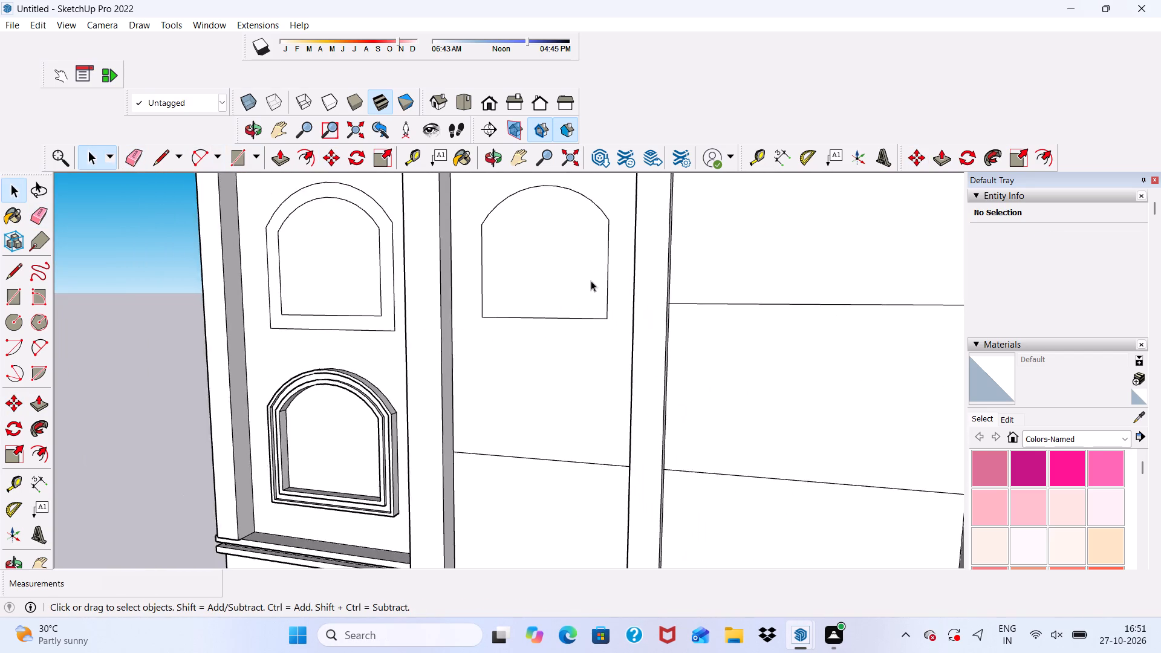
Copy the middle bay's third arched window straight down about 13' to form the bay's lowest window above the door.
{"action": "scroll", "coordinate": [591, 281], "scroll_direction": "down", "scroll_amount": 3}
{"action": "middle_click_drag", "start_coordinate": [579, 332], "coordinate": [455, 340]}
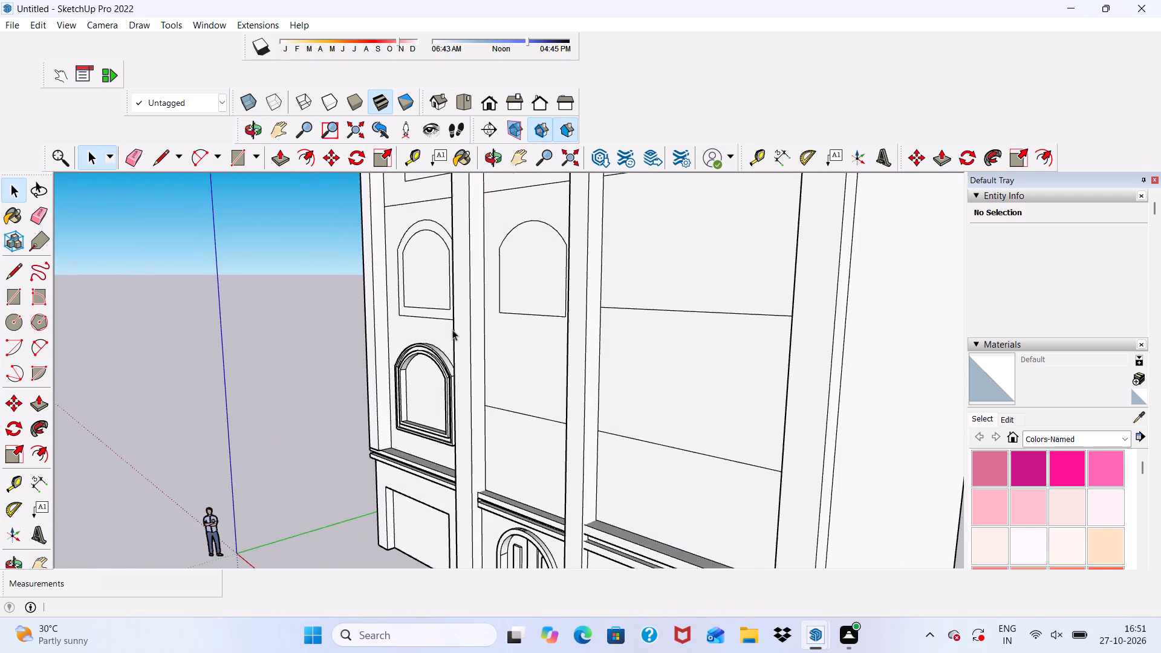
{"action": "scroll", "coordinate": [452, 330], "scroll_direction": "up", "scroll_amount": 4}
{"action": "scroll", "coordinate": [452, 319], "scroll_direction": "down", "scroll_amount": 2}
{"action": "middle_click_drag", "start_coordinate": [452, 319], "coordinate": [564, 334]}
{"action": "scroll", "coordinate": [590, 303], "scroll_direction": "down", "scroll_amount": 5}
{"action": "middle_click_drag", "start_coordinate": [590, 354], "coordinate": [602, 323]}
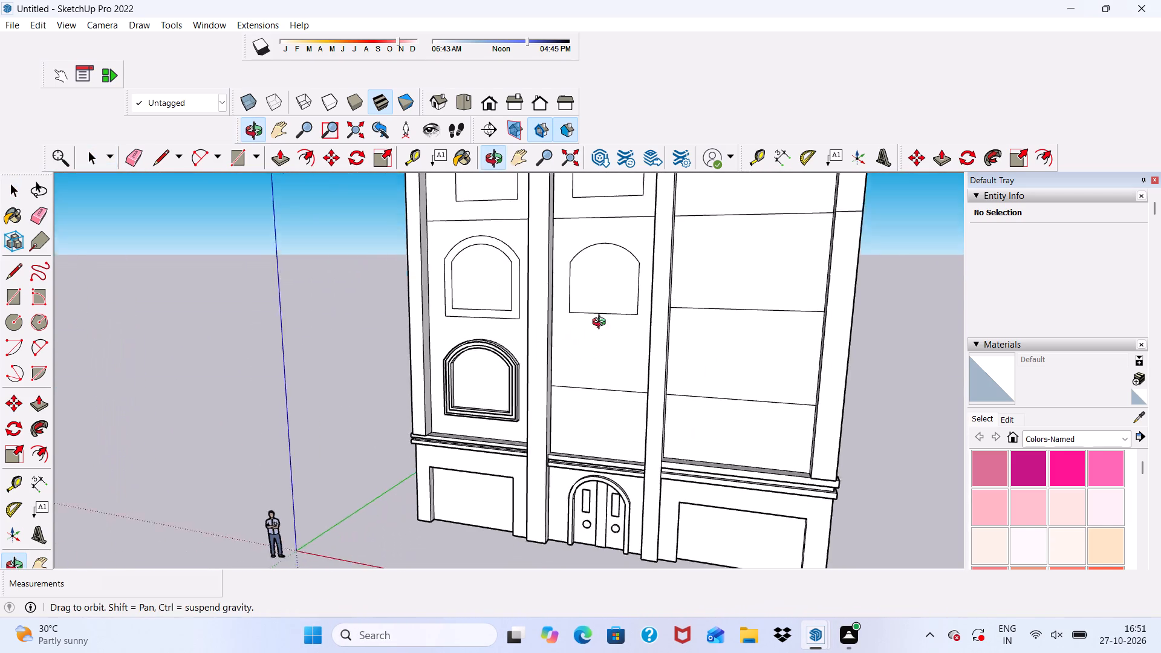
{"action": "middle_click_drag", "start_coordinate": [602, 323], "coordinate": [644, 345]}
{"action": "scroll", "coordinate": [634, 326], "scroll_direction": "up", "scroll_amount": 4}
{"action": "left_click", "coordinate": [607, 276]}
{"action": "left_click", "coordinate": [607, 276]}
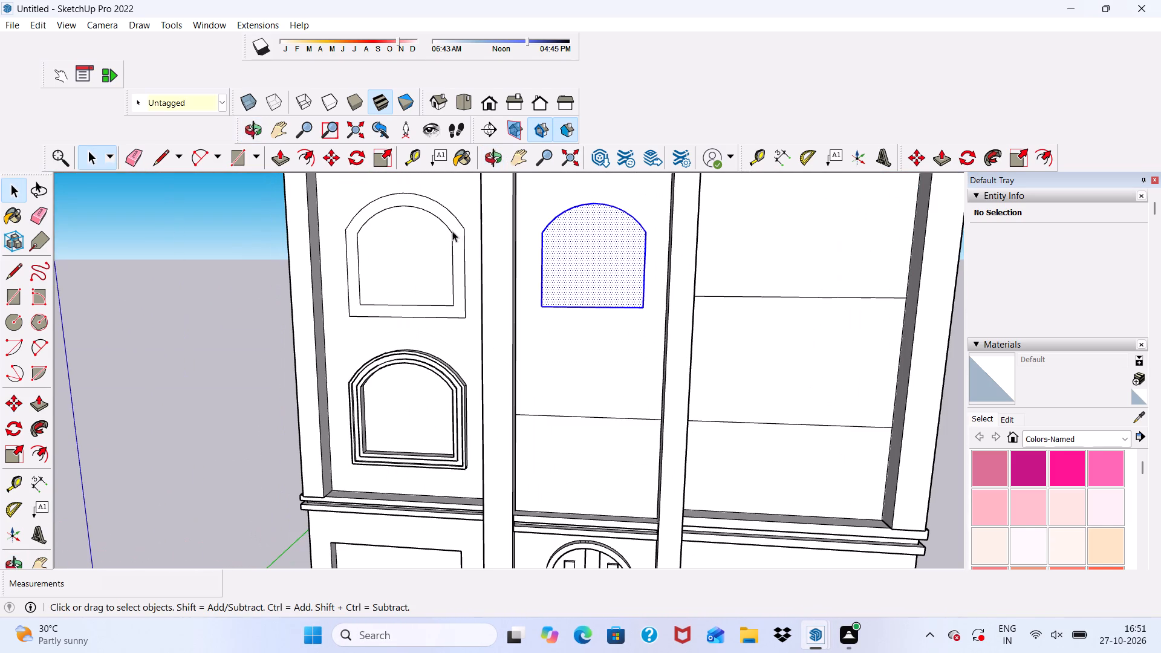
{"action": "left_click", "coordinate": [330, 155]}
{"action": "left_click", "coordinate": [559, 289]}
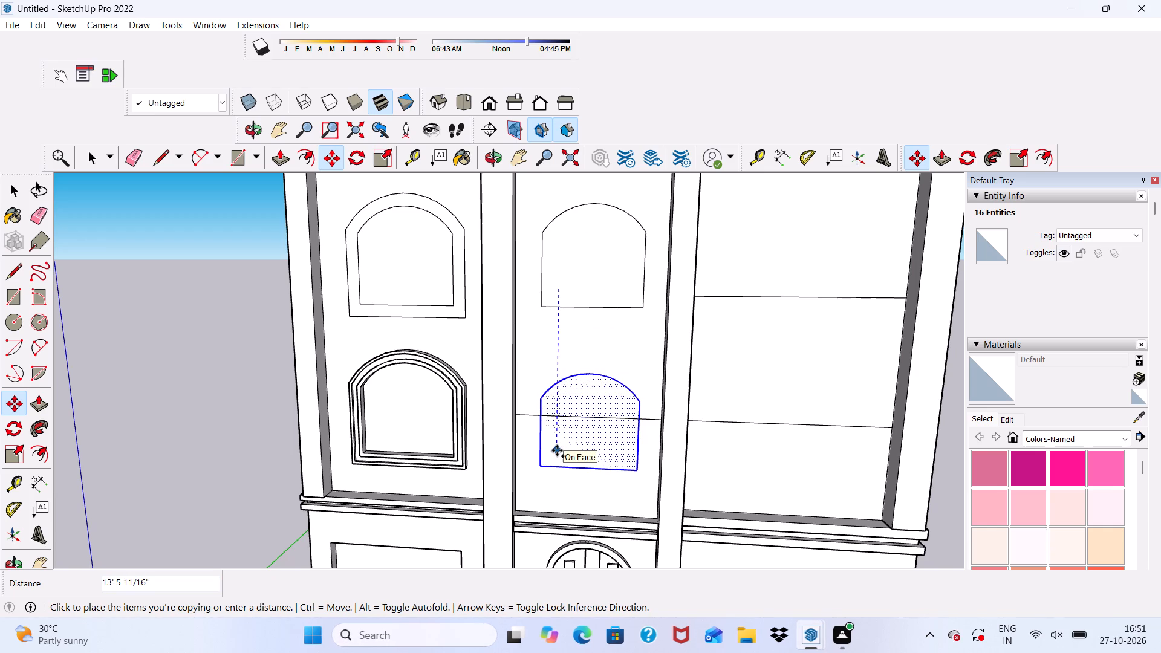
{"action": "left_click", "coordinate": [559, 446]}
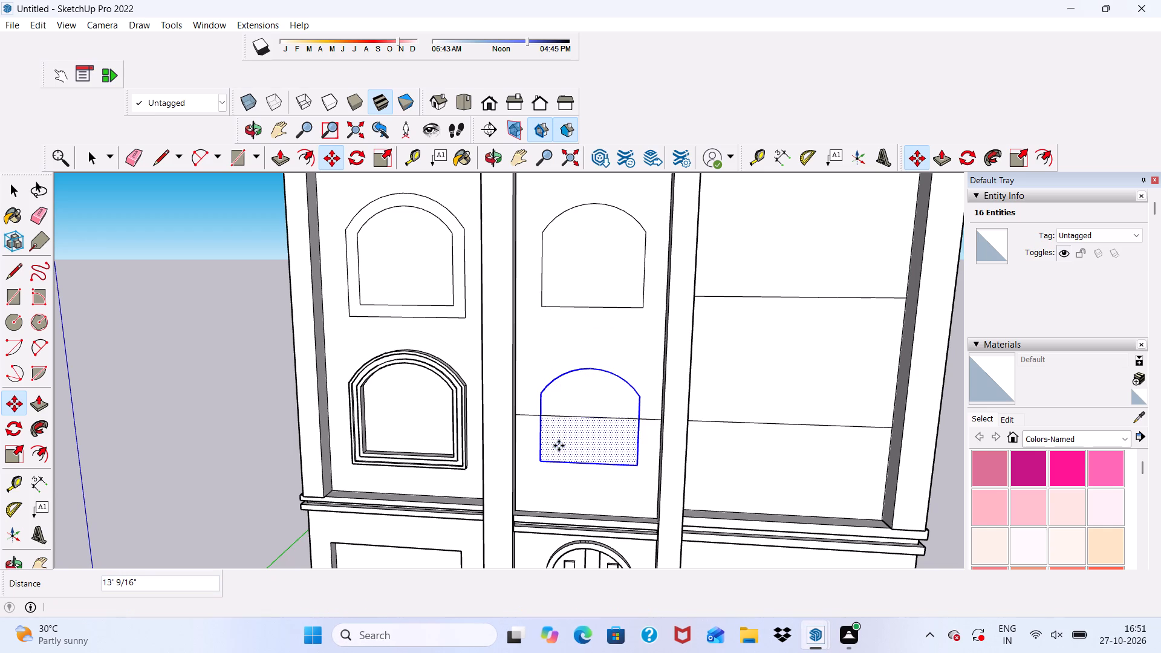
{"action": "key", "text": "space"}
Erase the floor-line segments crossing and flanking the middle bay's lowest arched window.
{"action": "left_click", "coordinate": [132, 151]}
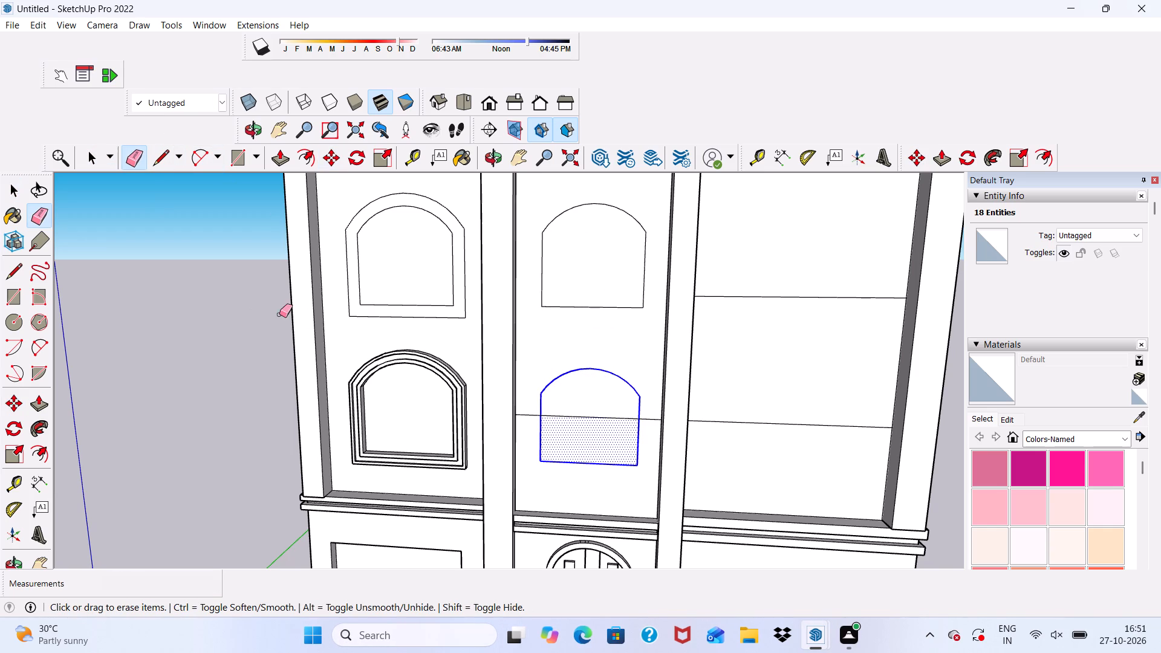
{"action": "left_click_drag", "start_coordinate": [577, 399], "coordinate": [579, 427]}
{"action": "scroll", "coordinate": [659, 417], "scroll_direction": "up", "scroll_amount": 4}
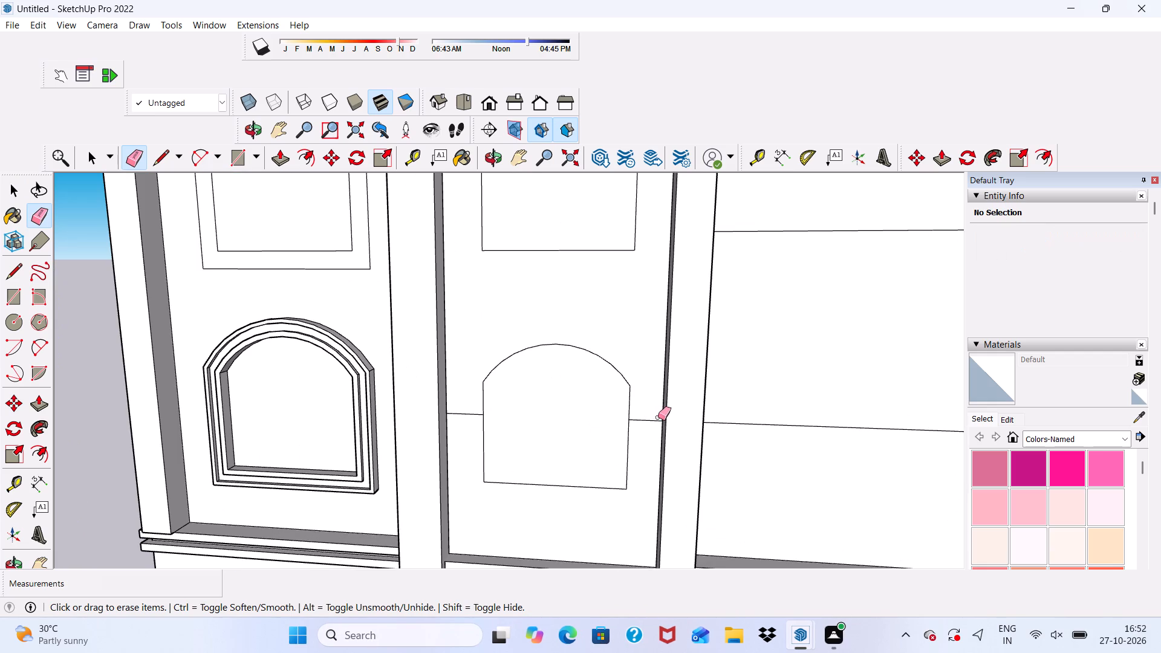
{"action": "left_click_drag", "start_coordinate": [644, 415], "coordinate": [646, 429]}
{"action": "scroll", "coordinate": [465, 423], "scroll_direction": "up", "scroll_amount": 3}
{"action": "left_click_drag", "start_coordinate": [472, 409], "coordinate": [469, 420]}
{"action": "scroll", "coordinate": [465, 404], "scroll_direction": "down", "scroll_amount": 15}
{"action": "scroll", "coordinate": [569, 290], "scroll_direction": "down", "scroll_amount": 5}
Erase the floor-line segments crossing and flanking the arch of the middle bay's second window from the top.
{"action": "middle_click_drag", "start_coordinate": [572, 299], "coordinate": [572, 290]}
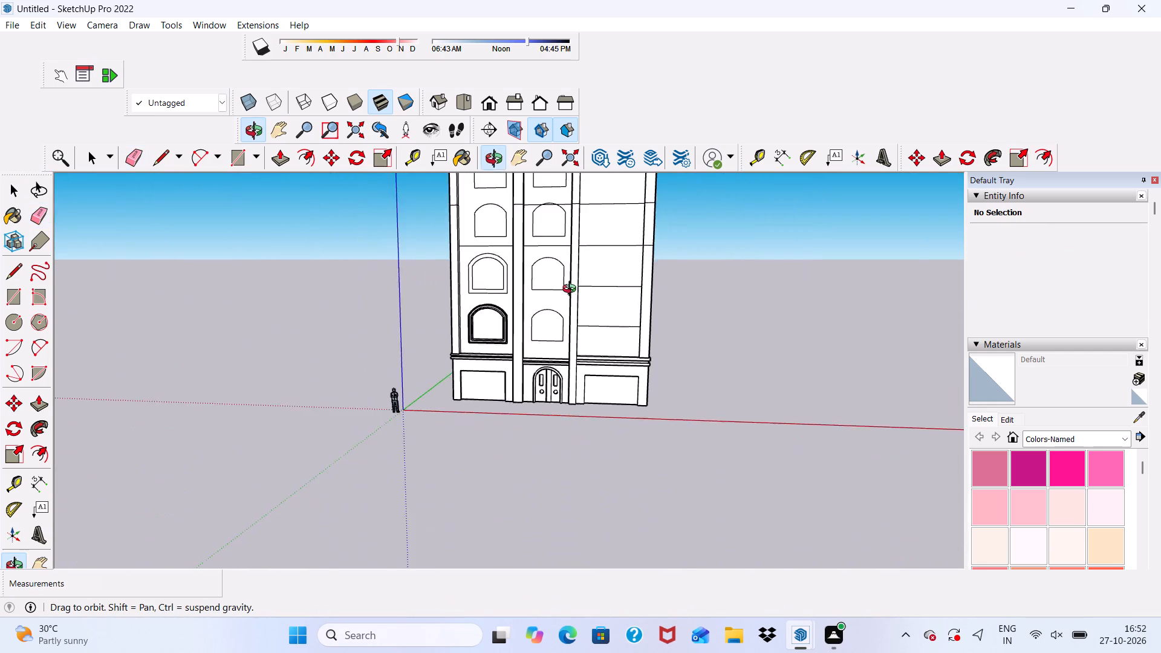
{"action": "middle_click_drag", "start_coordinate": [572, 290], "coordinate": [637, 369]}
{"action": "scroll", "coordinate": [596, 287], "scroll_direction": "up", "scroll_amount": 5}
{"action": "scroll", "coordinate": [551, 227], "scroll_direction": "down", "scroll_amount": 8}
{"action": "scroll", "coordinate": [548, 261], "scroll_direction": "up", "scroll_amount": 6}
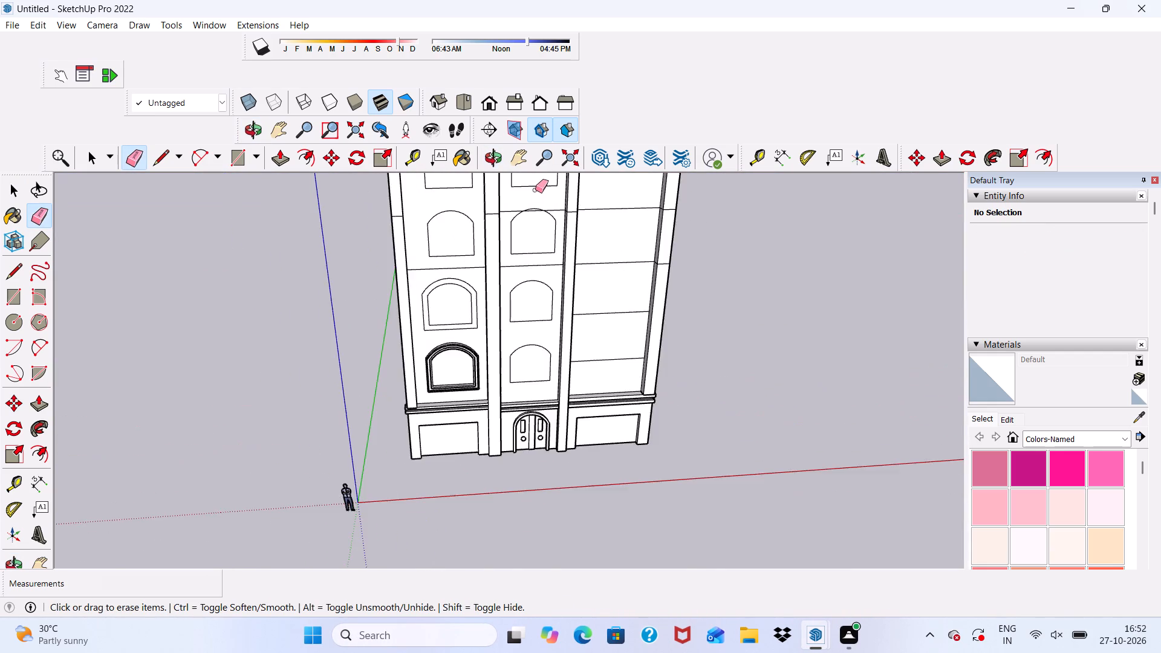
{"action": "scroll", "coordinate": [535, 190], "scroll_direction": "up", "scroll_amount": 18}
{"action": "left_click_drag", "start_coordinate": [576, 250], "coordinate": [579, 274]}
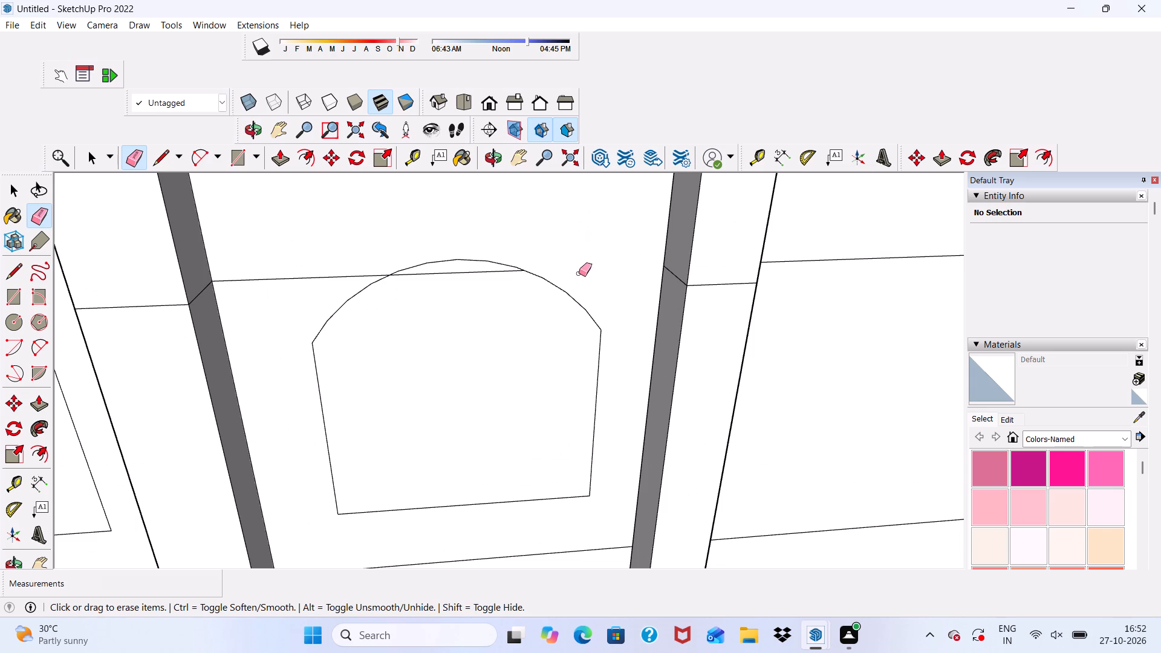
{"action": "scroll", "coordinate": [451, 268], "scroll_direction": "up", "scroll_amount": 3}
{"action": "left_click_drag", "start_coordinate": [450, 268], "coordinate": [450, 275]}
{"action": "left_click_drag", "start_coordinate": [302, 256], "coordinate": [272, 284]}
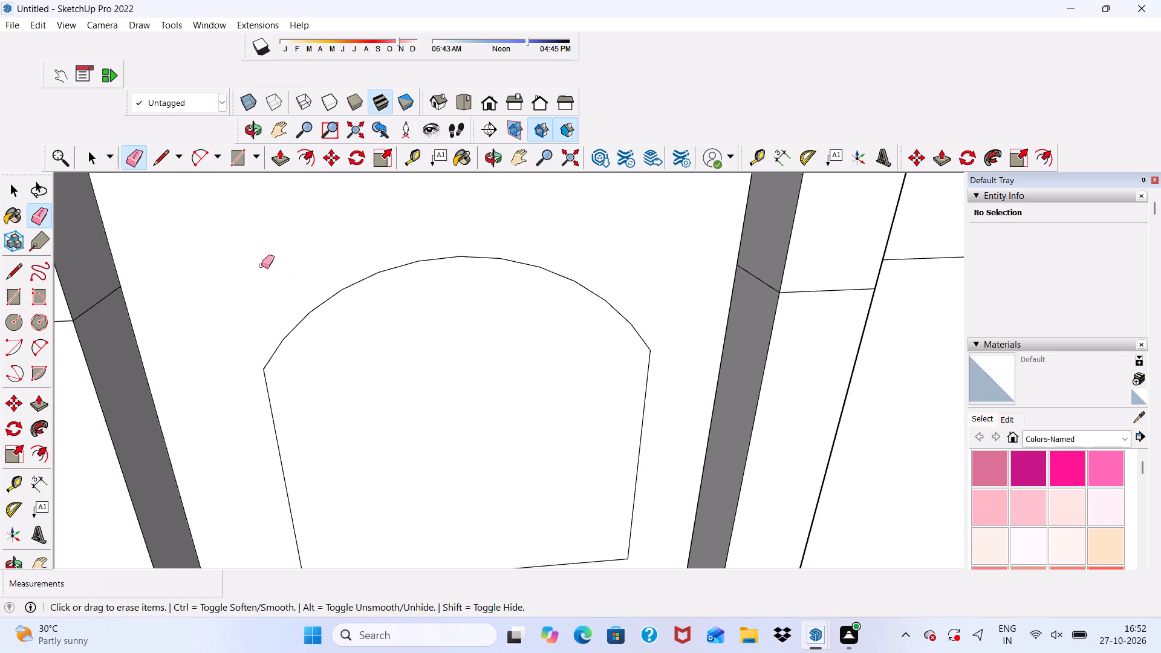
Erase the floor-line stub between the middle bay's top arched window and the pilaster beside the right bay.
{"action": "scroll", "coordinate": [261, 265], "scroll_direction": "down", "scroll_amount": 16}
{"action": "middle_click_drag", "start_coordinate": [343, 318], "coordinate": [343, 149]}
{"action": "scroll", "coordinate": [343, 149], "scroll_direction": "up", "scroll_amount": 1}
{"action": "scroll", "coordinate": [330, 286], "scroll_direction": "down", "scroll_amount": 11}
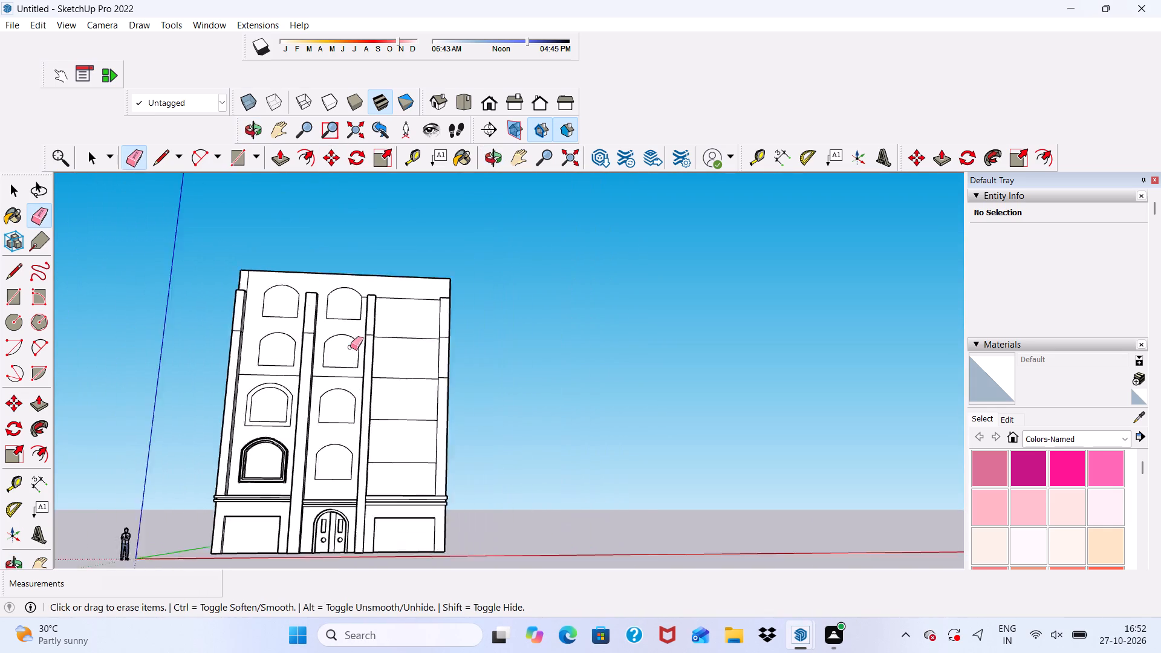
{"action": "scroll", "coordinate": [350, 297], "scroll_direction": "up", "scroll_amount": 5}
{"action": "scroll", "coordinate": [370, 354], "scroll_direction": "up", "scroll_amount": 4}
{"action": "scroll", "coordinate": [368, 244], "scroll_direction": "up", "scroll_amount": 14}
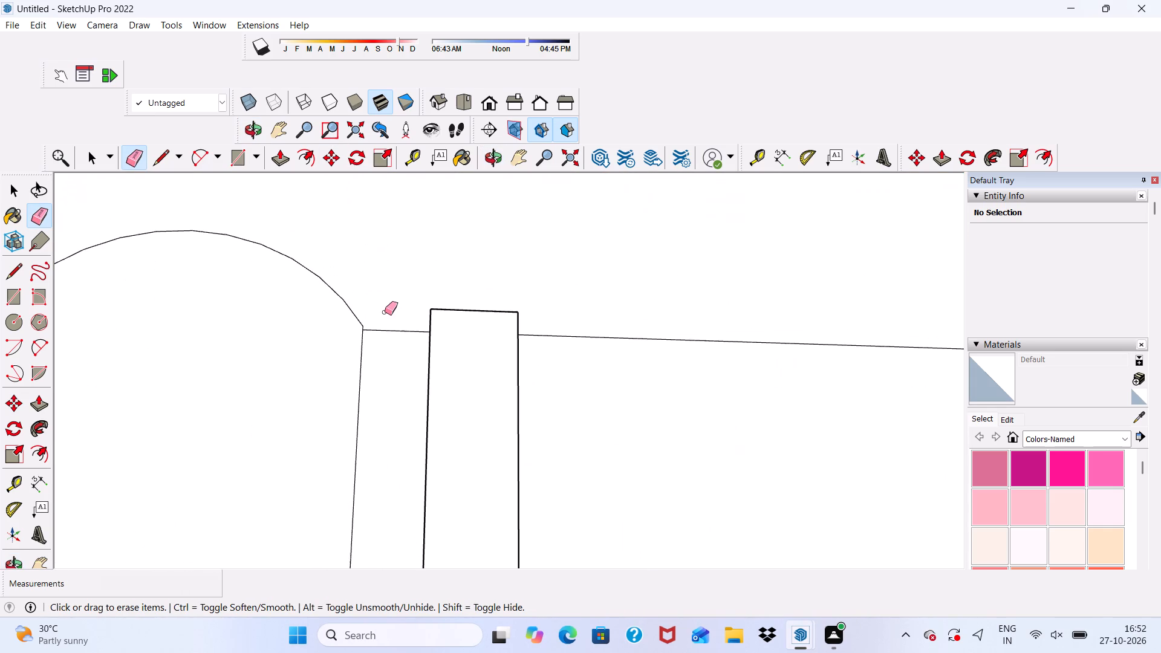
{"action": "left_click_drag", "start_coordinate": [385, 326], "coordinate": [385, 345]}
Erase the upper floor-line segments wrapping the front and side faces of the pilaster between the left and middle bays.
{"action": "scroll", "coordinate": [385, 305], "scroll_direction": "down", "scroll_amount": 14}
{"action": "scroll", "coordinate": [220, 390], "scroll_direction": "up", "scroll_amount": 4}
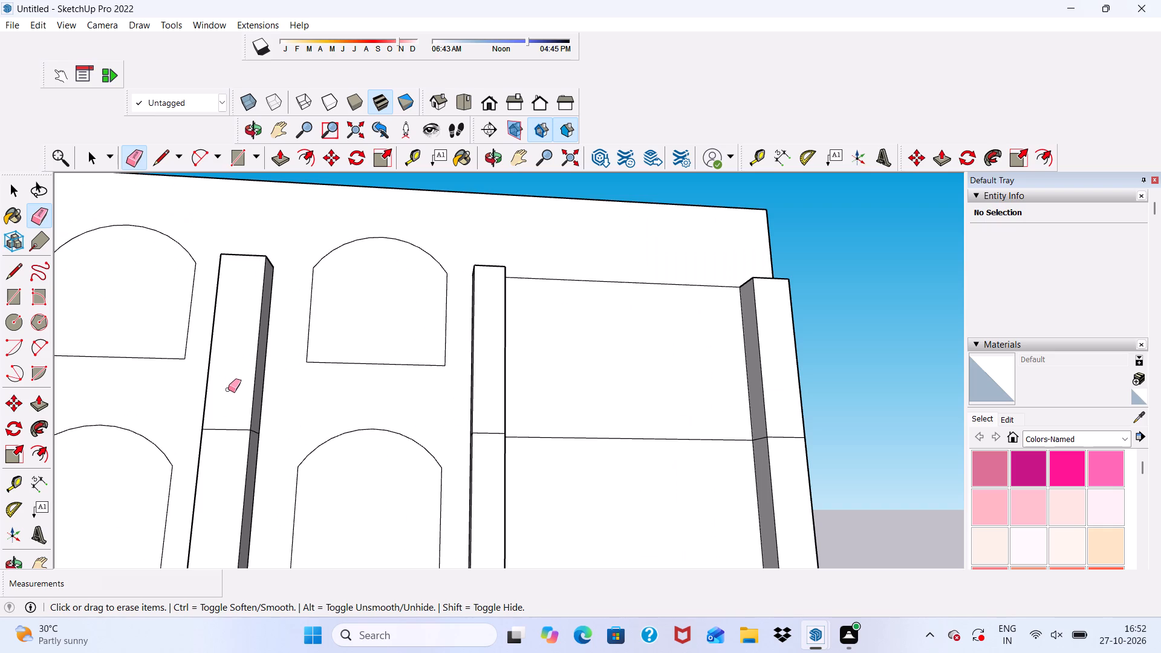
{"action": "left_click_drag", "start_coordinate": [228, 399], "coordinate": [227, 435]}
{"action": "middle_click_drag", "start_coordinate": [317, 424], "coordinate": [149, 470]}
{"action": "scroll", "coordinate": [251, 469], "scroll_direction": "up", "scroll_amount": 3}
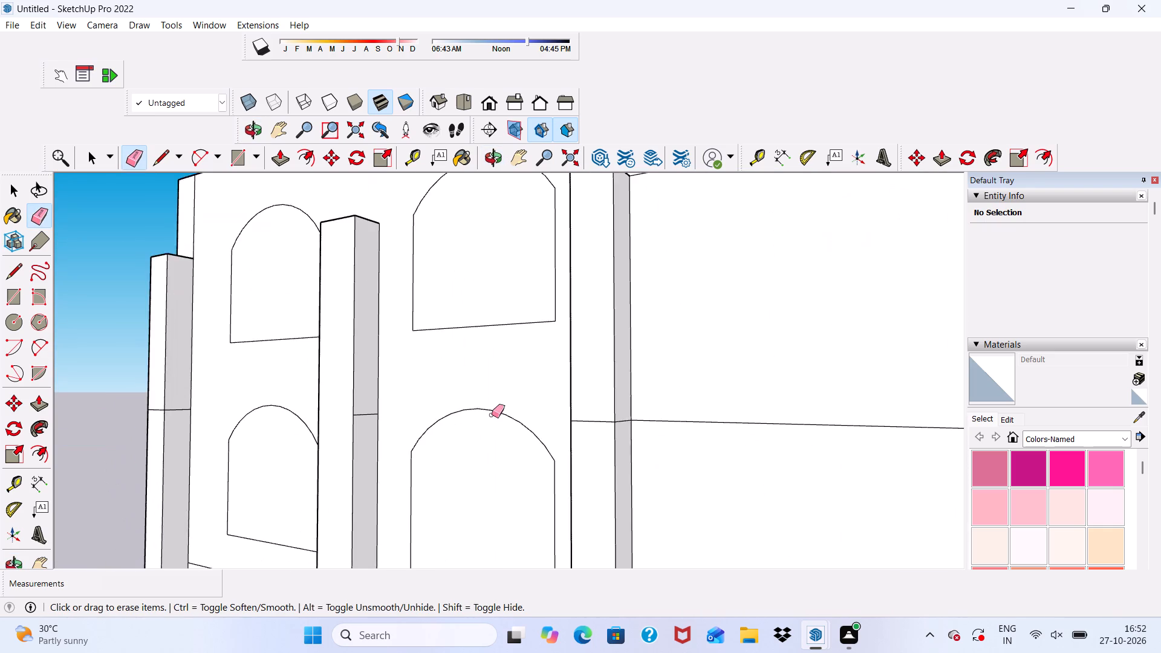
{"action": "scroll", "coordinate": [492, 414], "scroll_direction": "up", "scroll_amount": 6}
{"action": "left_click_drag", "start_coordinate": [319, 407], "coordinate": [319, 429]}
{"action": "scroll", "coordinate": [291, 407], "scroll_direction": "down", "scroll_amount": 1}
{"action": "middle_click_drag", "start_coordinate": [276, 407], "coordinate": [324, 408]}
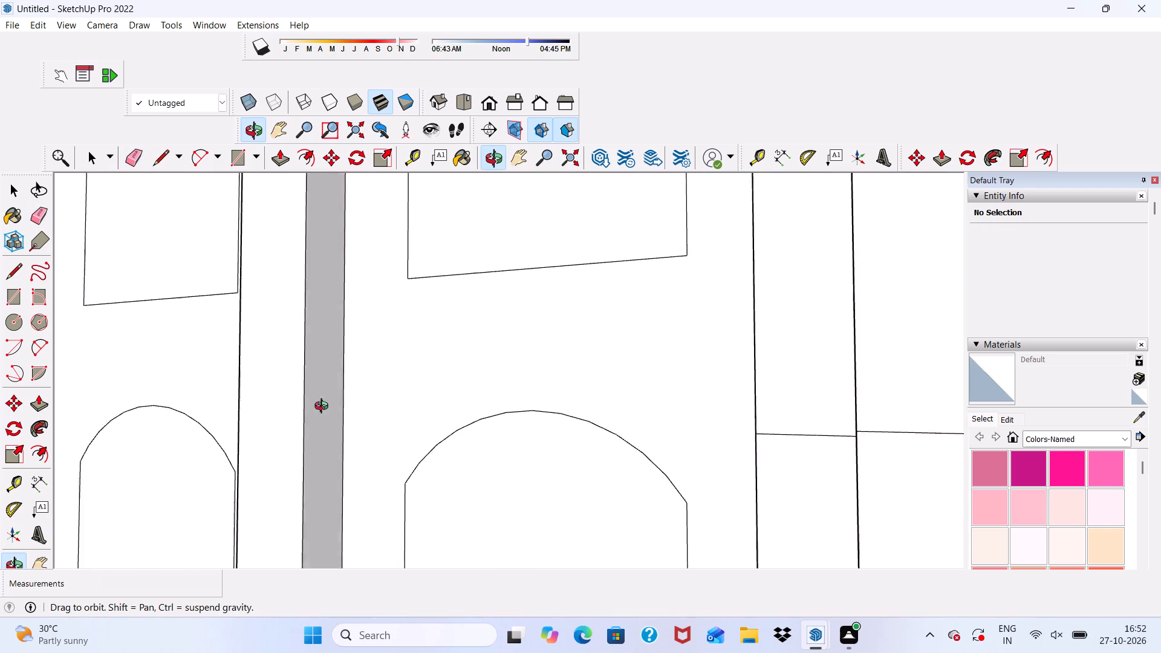
{"action": "middle_click_drag", "start_coordinate": [324, 408], "coordinate": [645, 386]}
{"action": "scroll", "coordinate": [584, 389], "scroll_direction": "up", "scroll_amount": 3}
{"action": "left_click_drag", "start_coordinate": [443, 385], "coordinate": [435, 419]}
{"action": "scroll", "coordinate": [414, 317], "scroll_direction": "down", "scroll_amount": 5}
{"action": "scroll", "coordinate": [405, 369], "scroll_direction": "up", "scroll_amount": 3}
{"action": "left_click_drag", "start_coordinate": [452, 370], "coordinate": [452, 386]}
{"action": "scroll", "coordinate": [356, 333], "scroll_direction": "down", "scroll_amount": 4}
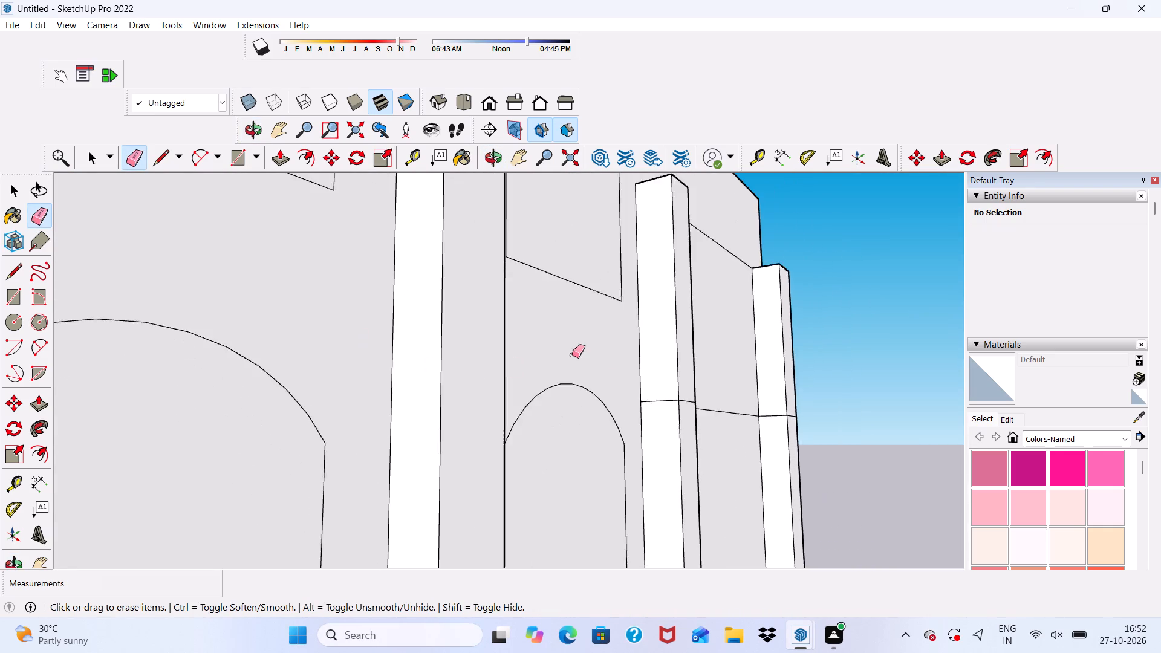
Erase the upper floor-line segments wrapping the front and side faces of the pilaster between the middle and right bays.
{"action": "scroll", "coordinate": [572, 355], "scroll_direction": "down", "scroll_amount": 12}
{"action": "middle_click_drag", "start_coordinate": [603, 486], "coordinate": [466, 527]}
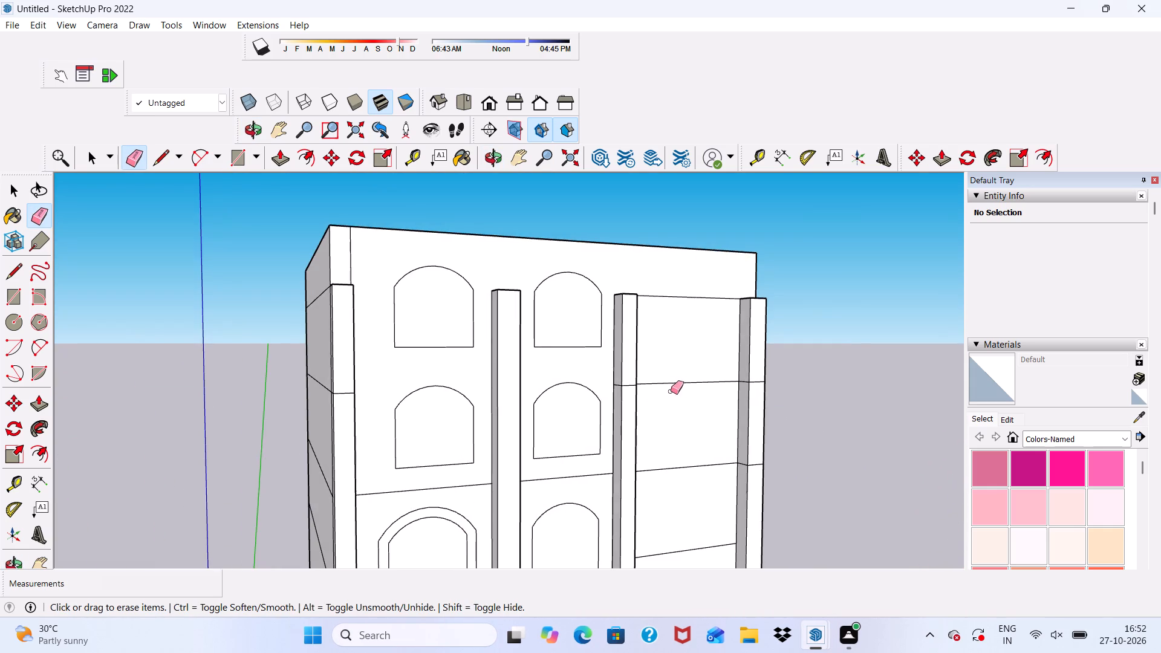
{"action": "scroll", "coordinate": [636, 386], "scroll_direction": "up", "scroll_amount": 8}
{"action": "left_click_drag", "start_coordinate": [611, 366], "coordinate": [615, 418]}
{"action": "scroll", "coordinate": [615, 398], "scroll_direction": "up", "scroll_amount": 5}
{"action": "scroll", "coordinate": [614, 386], "scroll_direction": "down", "scroll_amount": 2}
{"action": "middle_click_drag", "start_coordinate": [614, 386], "coordinate": [614, 385]}
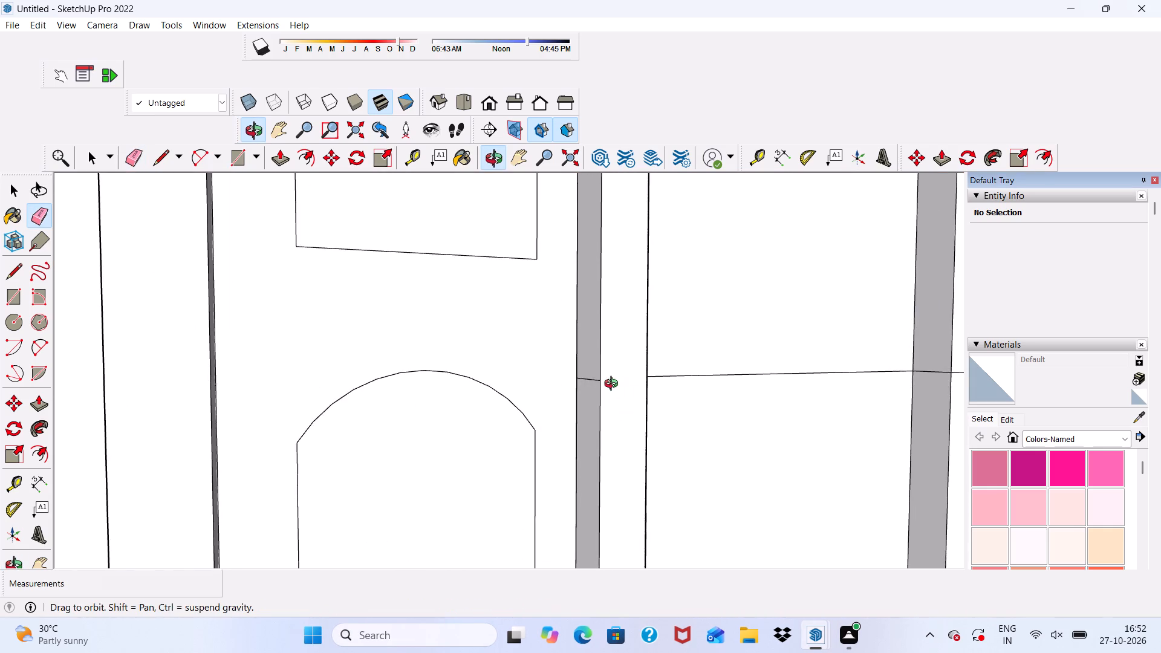
{"action": "middle_click_drag", "start_coordinate": [614, 385], "coordinate": [782, 397]}
{"action": "scroll", "coordinate": [605, 349], "scroll_direction": "up", "scroll_amount": 3}
{"action": "left_click_drag", "start_coordinate": [566, 368], "coordinate": [569, 397]}
{"action": "scroll", "coordinate": [618, 393], "scroll_direction": "down", "scroll_amount": 1}
{"action": "middle_click_drag", "start_coordinate": [618, 393], "coordinate": [568, 401]}
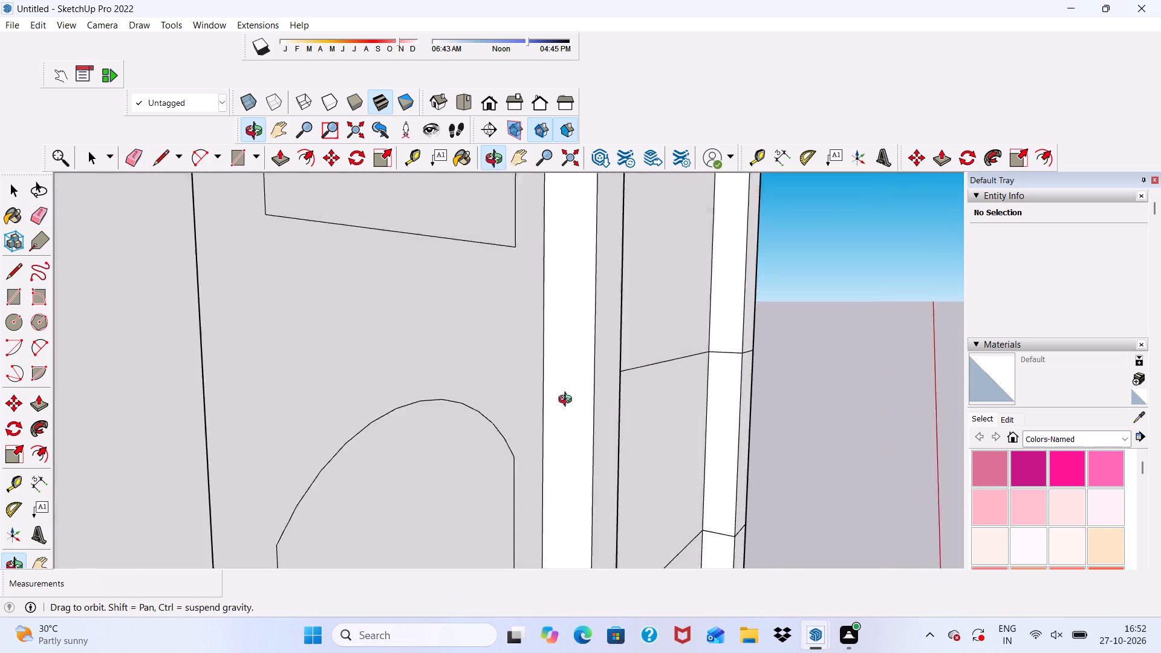
{"action": "middle_click_drag", "start_coordinate": [568, 401], "coordinate": [297, 451]}
{"action": "scroll", "coordinate": [409, 431], "scroll_direction": "up", "scroll_amount": 4}
{"action": "left_click_drag", "start_coordinate": [444, 399], "coordinate": [447, 410]}
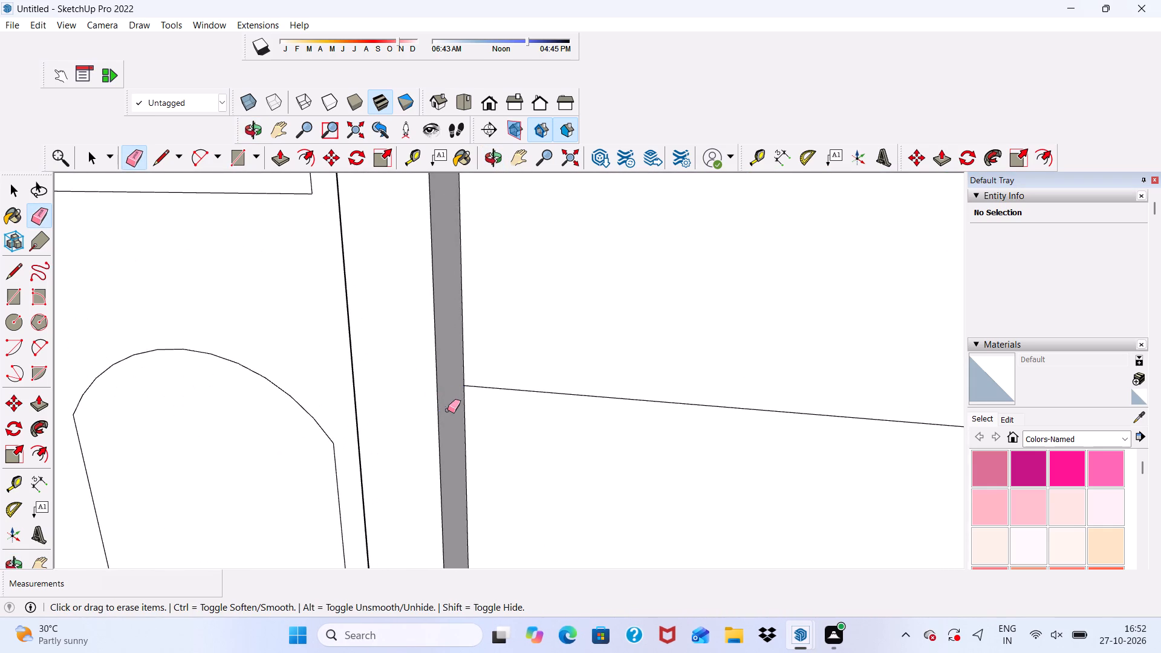
{"action": "scroll", "coordinate": [444, 352], "scroll_direction": "down", "scroll_amount": 13}
{"action": "scroll", "coordinate": [523, 226], "scroll_direction": "down", "scroll_amount": 6}
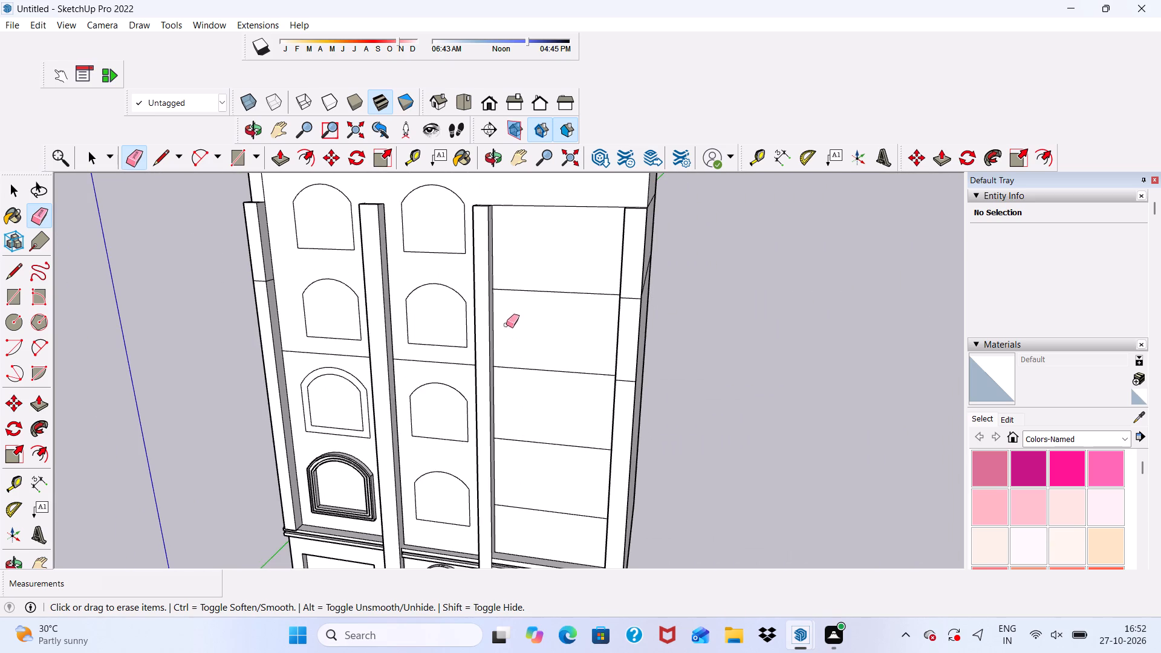
Offset the outline of the left bay's second arched window from the top outward by 1'.
{"action": "scroll", "coordinate": [509, 272], "scroll_direction": "up", "scroll_amount": 3}
{"action": "scroll", "coordinate": [510, 268], "scroll_direction": "down", "scroll_amount": 4}
{"action": "middle_click_drag", "start_coordinate": [516, 365], "coordinate": [588, 288]}
{"action": "scroll", "coordinate": [588, 288], "scroll_direction": "up", "scroll_amount": 2}
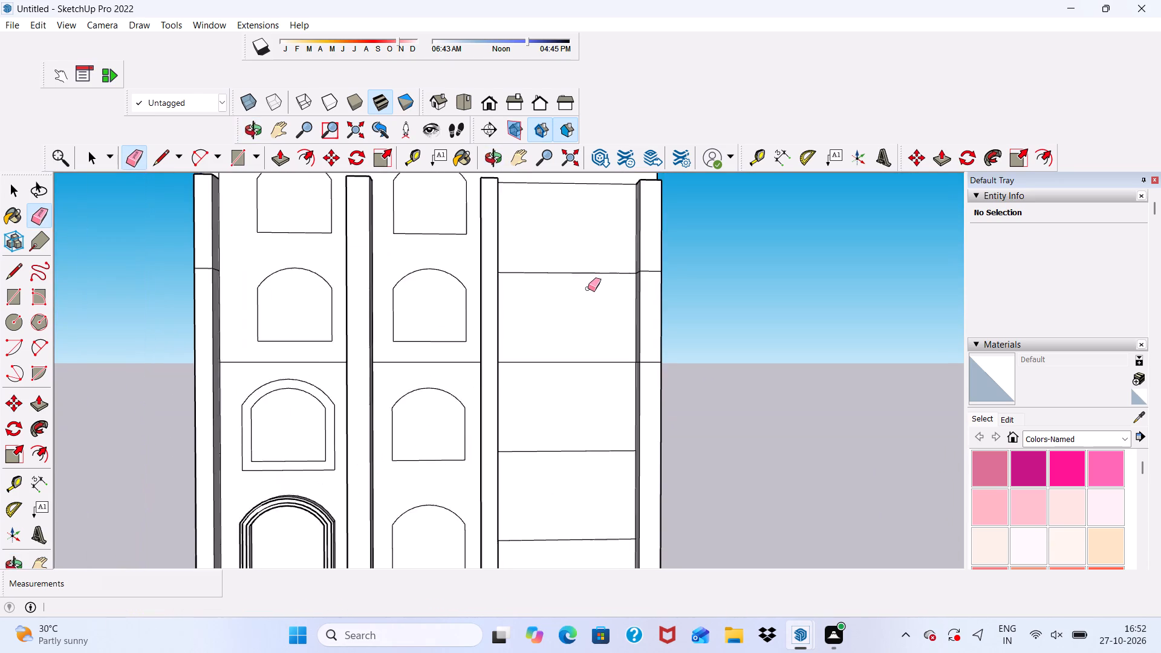
{"action": "scroll", "coordinate": [575, 288], "scroll_direction": "down", "scroll_amount": 5}
{"action": "key", "text": "space"}
{"action": "scroll", "coordinate": [773, 333], "scroll_direction": "up", "scroll_amount": 1}
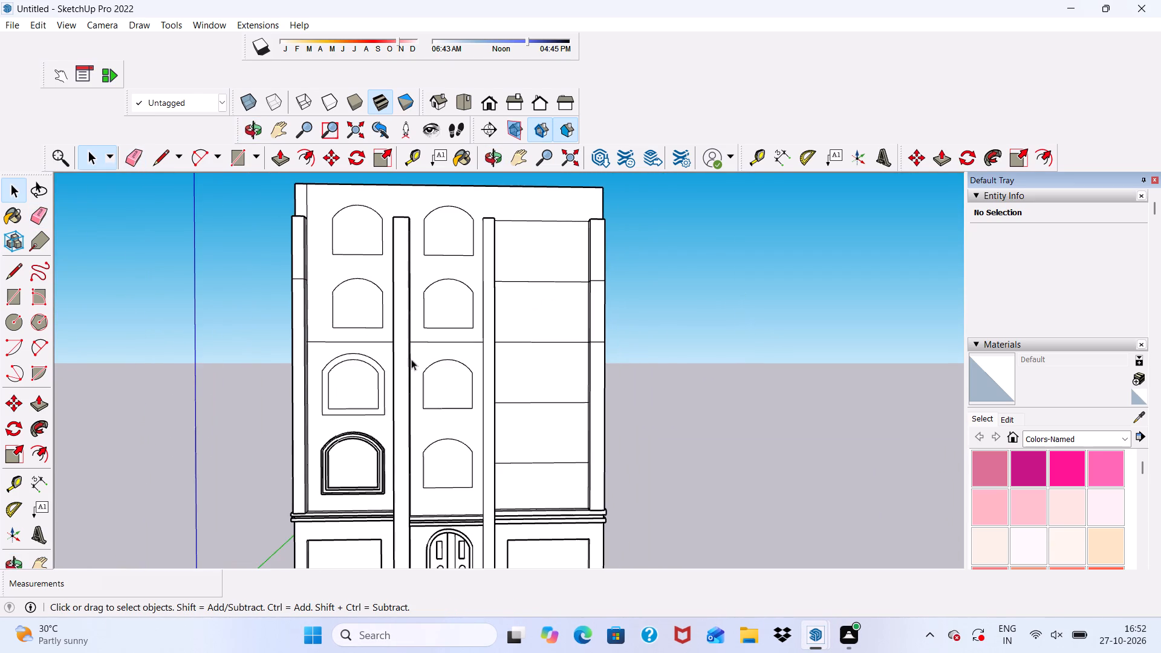
{"action": "scroll", "coordinate": [398, 356], "scroll_direction": "up", "scroll_amount": 2}
{"action": "scroll", "coordinate": [356, 287], "scroll_direction": "up", "scroll_amount": 4}
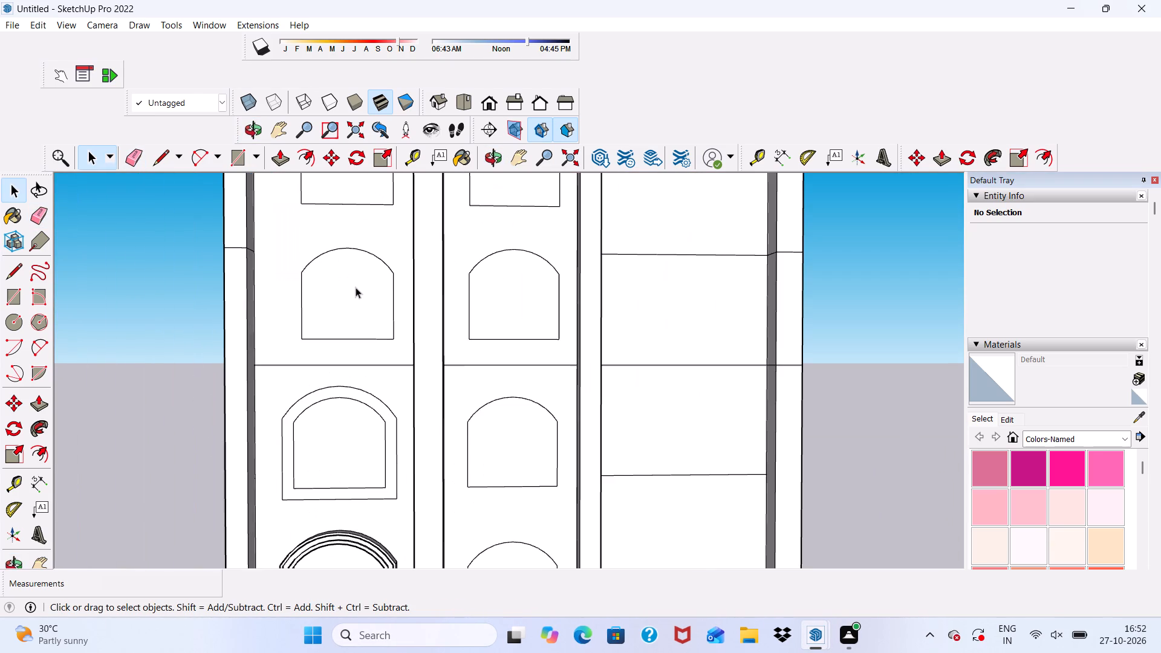
{"action": "left_click", "coordinate": [350, 290]}
{"action": "left_click", "coordinate": [306, 149]}
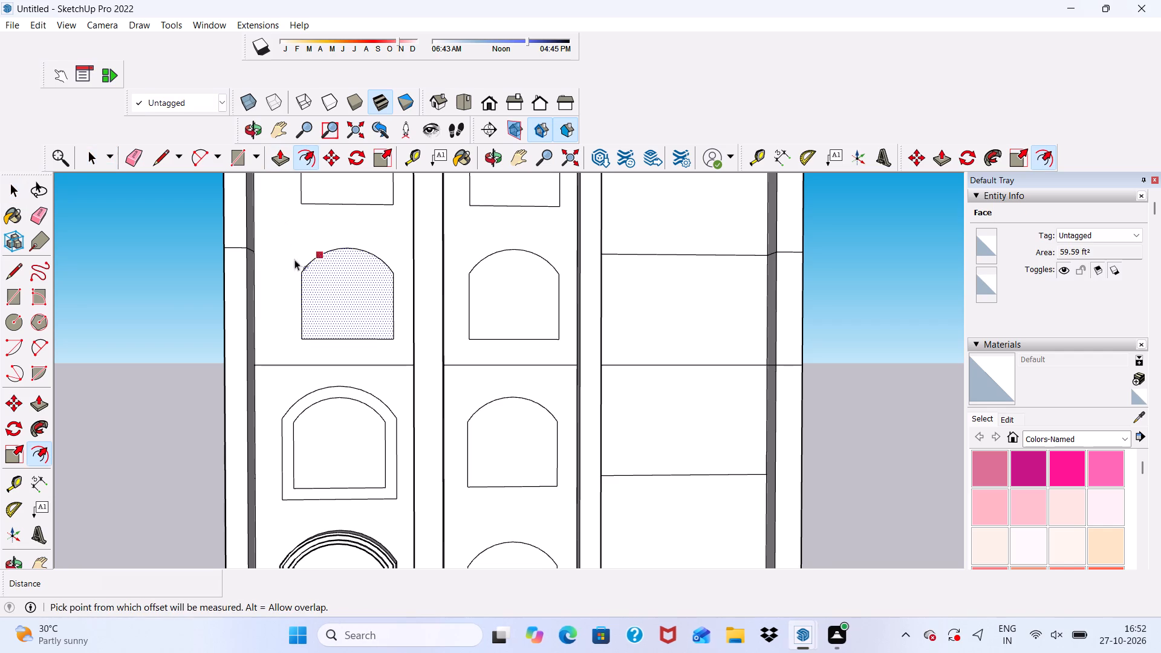
{"action": "left_click", "coordinate": [300, 294]}
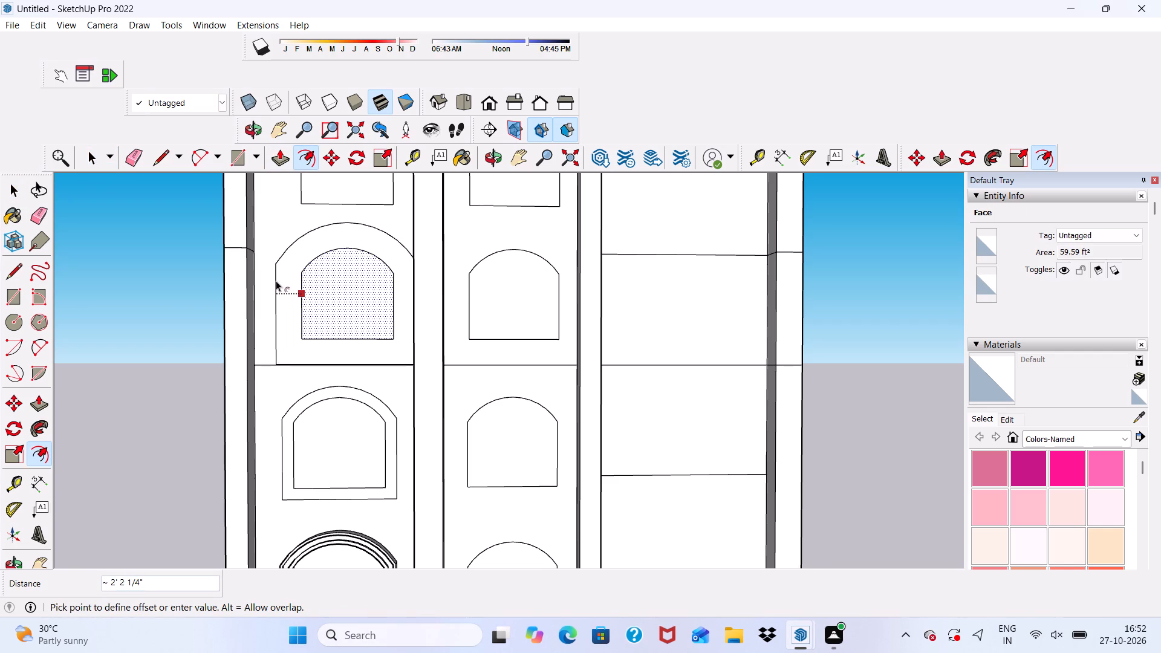
{"action": "type", "text": "1'"}
{"action": "key", "text": "Return"}
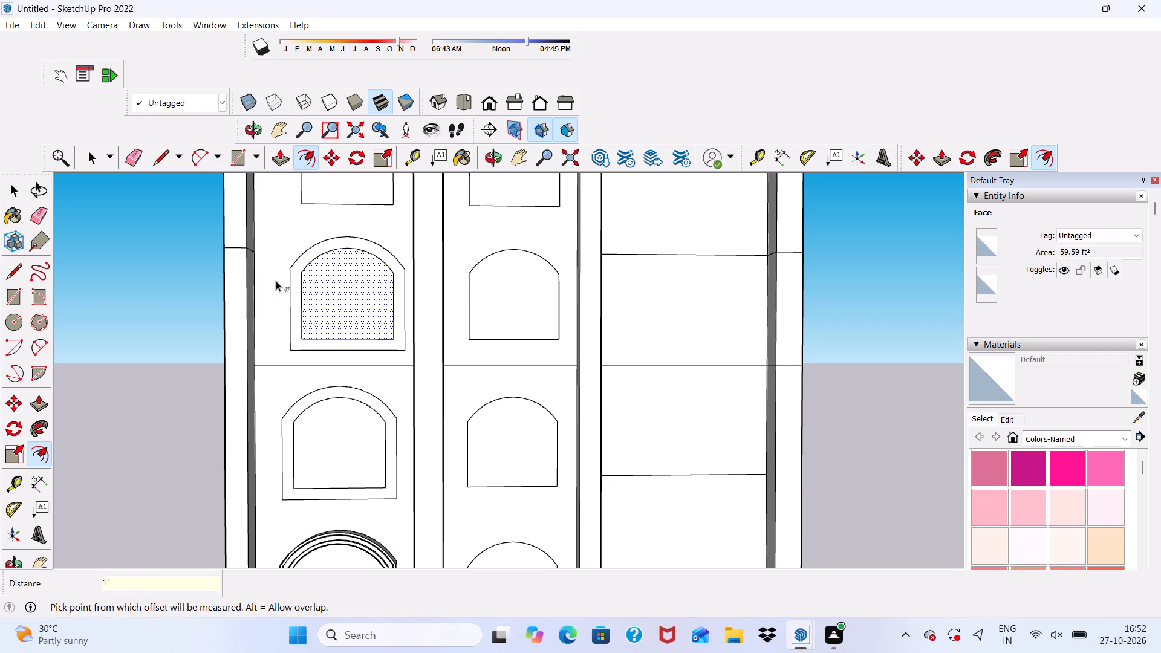
Offset the outline of the left bay's top arched window outward by 1'.
{"action": "scroll", "coordinate": [276, 282], "scroll_direction": "down", "scroll_amount": 4}
{"action": "scroll", "coordinate": [299, 272], "scroll_direction": "up", "scroll_amount": 1}
{"action": "scroll", "coordinate": [304, 203], "scroll_direction": "up", "scroll_amount": 2}
{"action": "key", "text": "space"}
{"action": "left_click", "coordinate": [304, 201]}
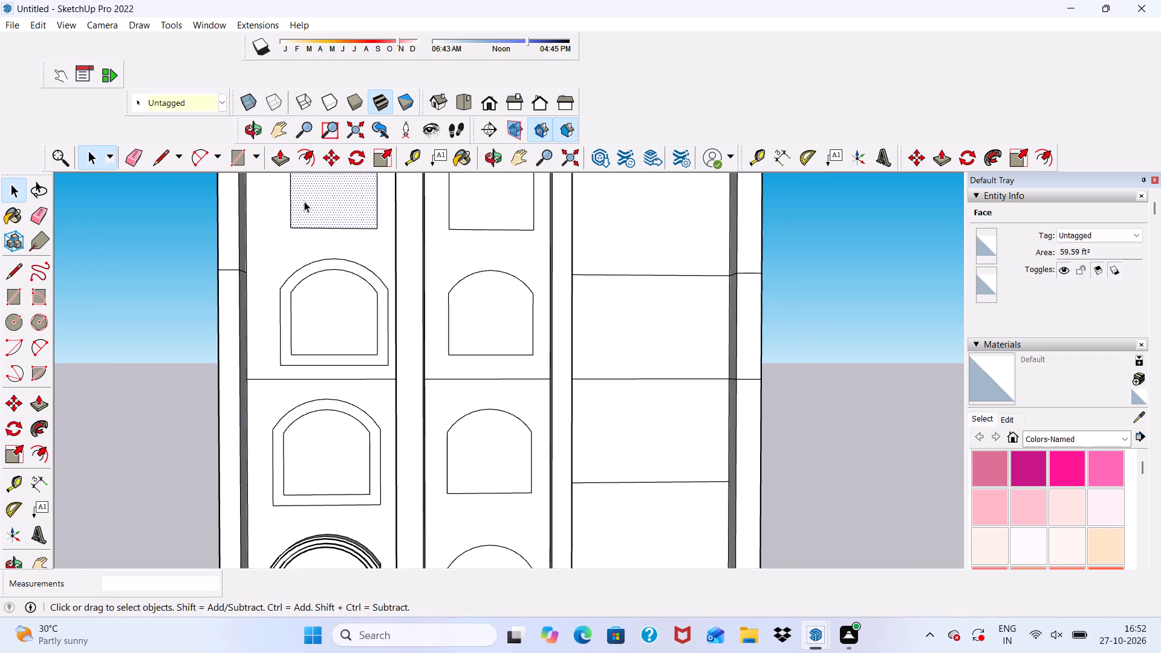
{"action": "scroll", "coordinate": [304, 201], "scroll_direction": "down", "scroll_amount": 6}
{"action": "left_click", "coordinate": [308, 149]}
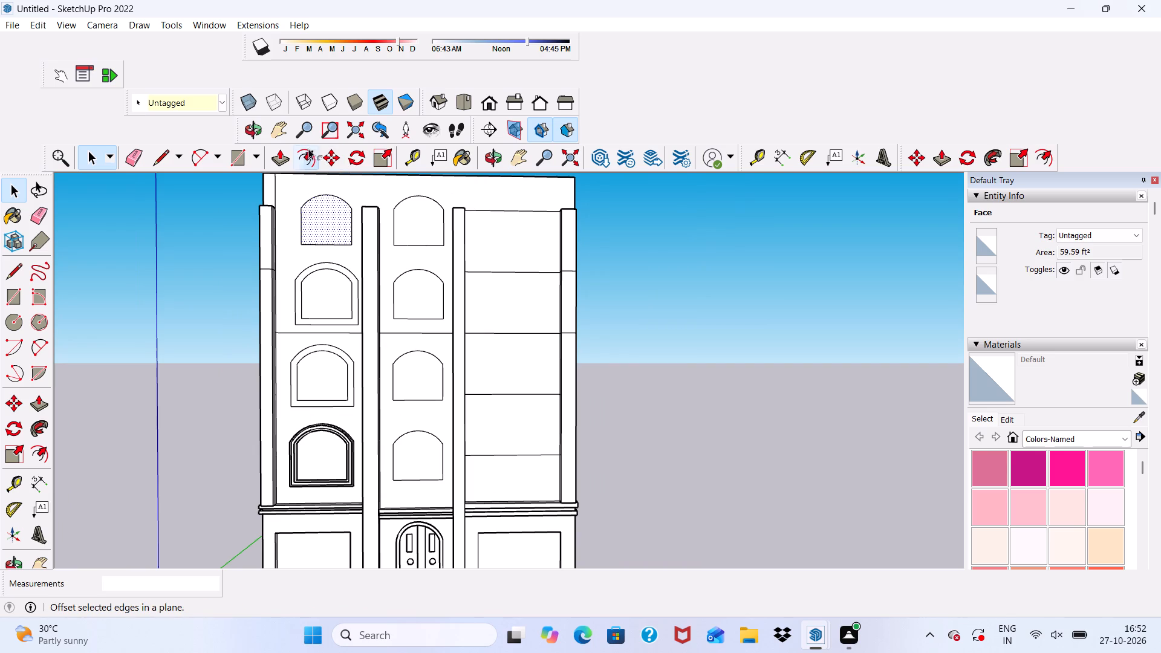
{"action": "left_click", "coordinate": [307, 220]}
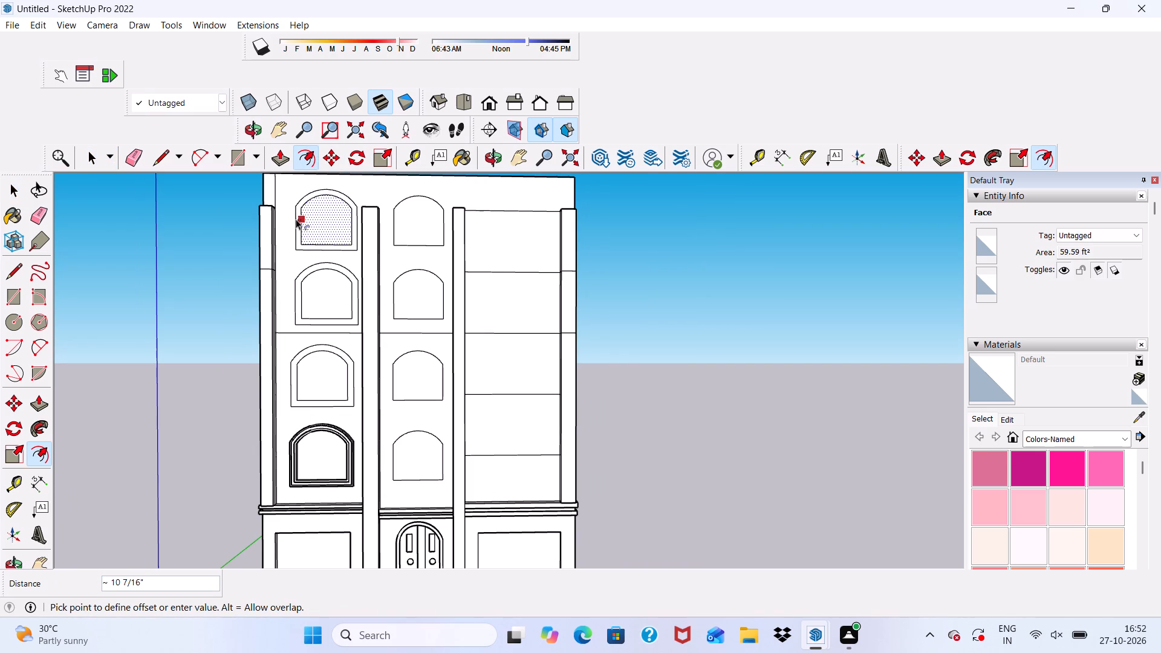
{"action": "type", "text": "1'"}
{"action": "key", "text": "Return"}
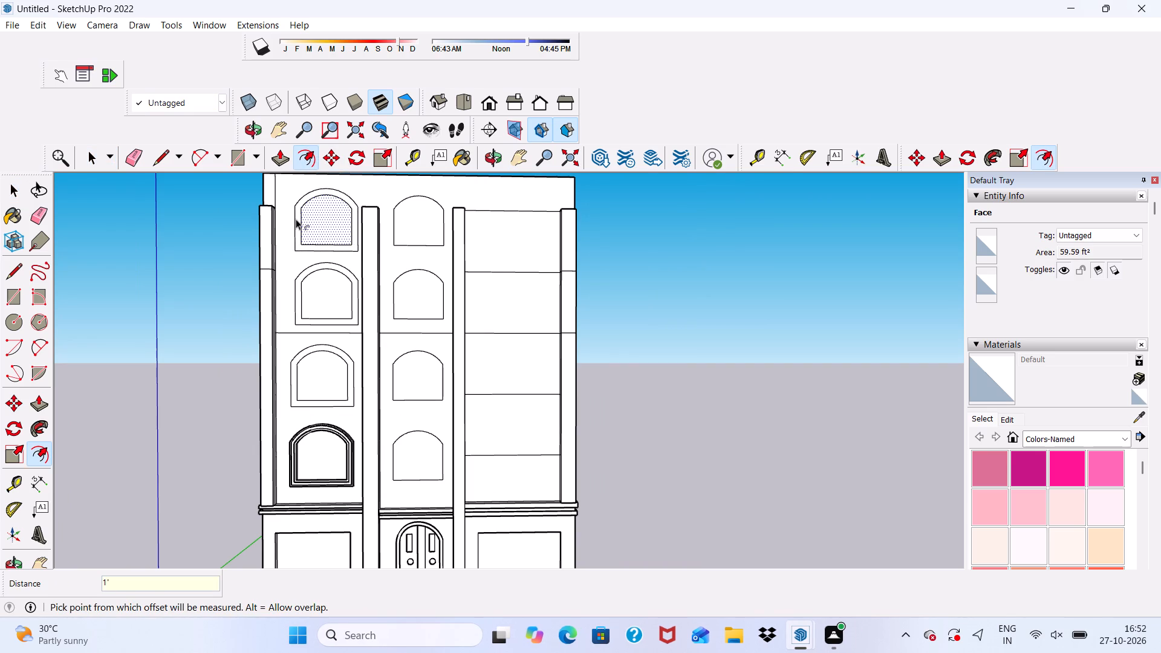
Push/Pull the top of the pilaster between the left and middle bays up 5' 7 11/16" to the roof edge.
{"action": "key", "text": "space"}
{"action": "scroll", "coordinate": [303, 261], "scroll_direction": "up", "scroll_amount": 3}
{"action": "scroll", "coordinate": [303, 261], "scroll_direction": "down", "scroll_amount": 4}
{"action": "middle_click_drag", "start_coordinate": [327, 302], "coordinate": [442, 304]}
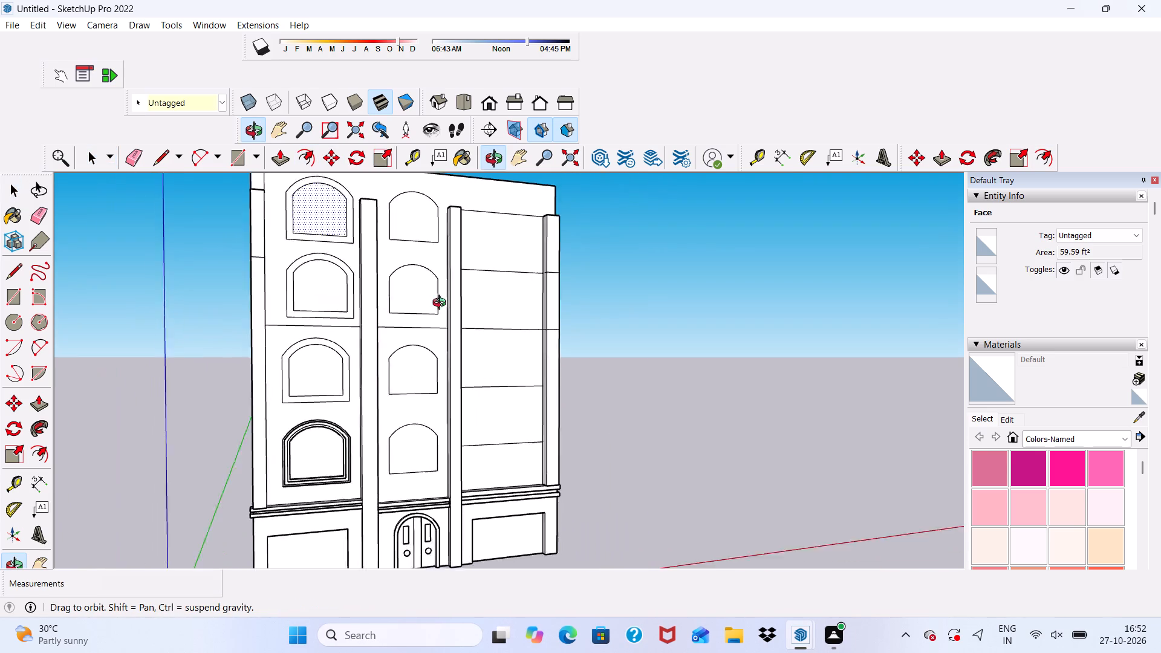
{"action": "middle_click_drag", "start_coordinate": [442, 304], "coordinate": [460, 380]}
{"action": "scroll", "coordinate": [334, 316], "scroll_direction": "up", "scroll_amount": 5}
{"action": "scroll", "coordinate": [330, 248], "scroll_direction": "down", "scroll_amount": 2}
{"action": "middle_click_drag", "start_coordinate": [330, 248], "coordinate": [251, 269]}
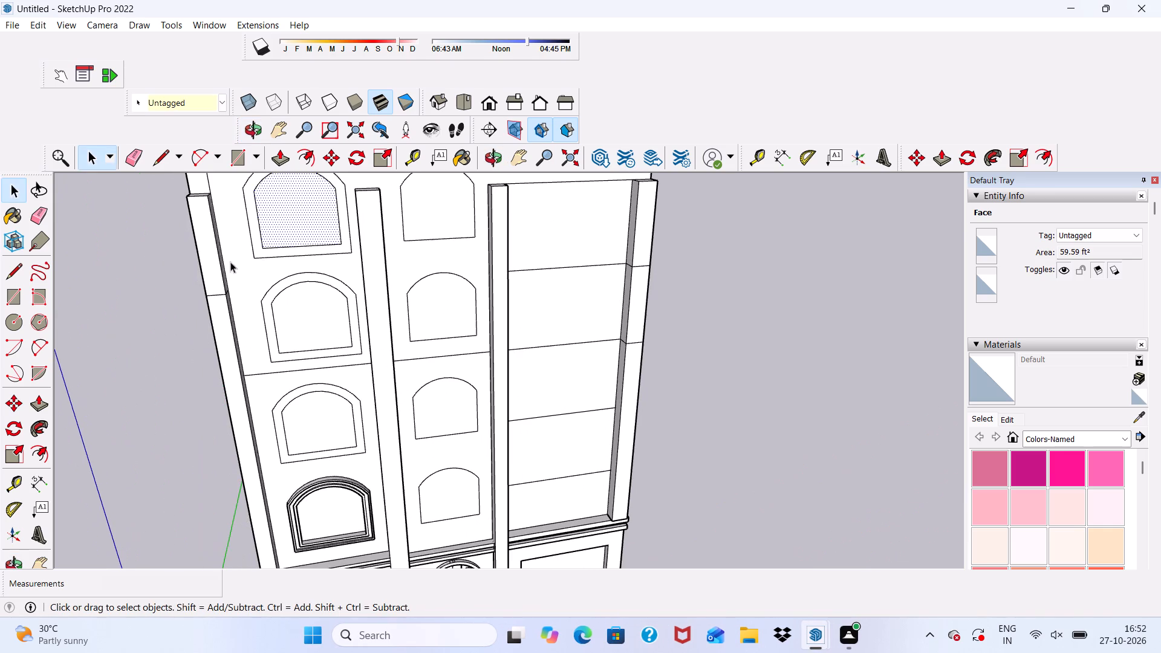
{"action": "middle_click_drag", "start_coordinate": [222, 259], "coordinate": [291, 247]}
{"action": "scroll", "coordinate": [298, 239], "scroll_direction": "down", "scroll_amount": 6}
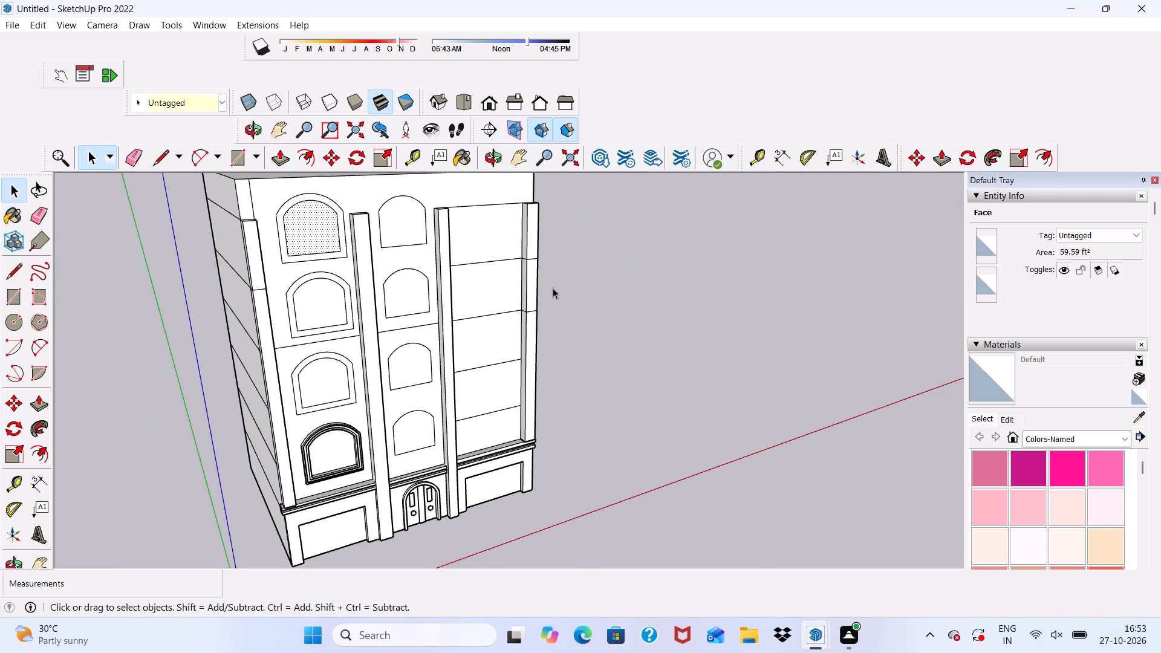
{"action": "left_click", "coordinate": [640, 270]}
{"action": "scroll", "coordinate": [383, 211], "scroll_direction": "up", "scroll_amount": 9}
{"action": "middle_click_drag", "start_coordinate": [290, 236], "coordinate": [284, 204]}
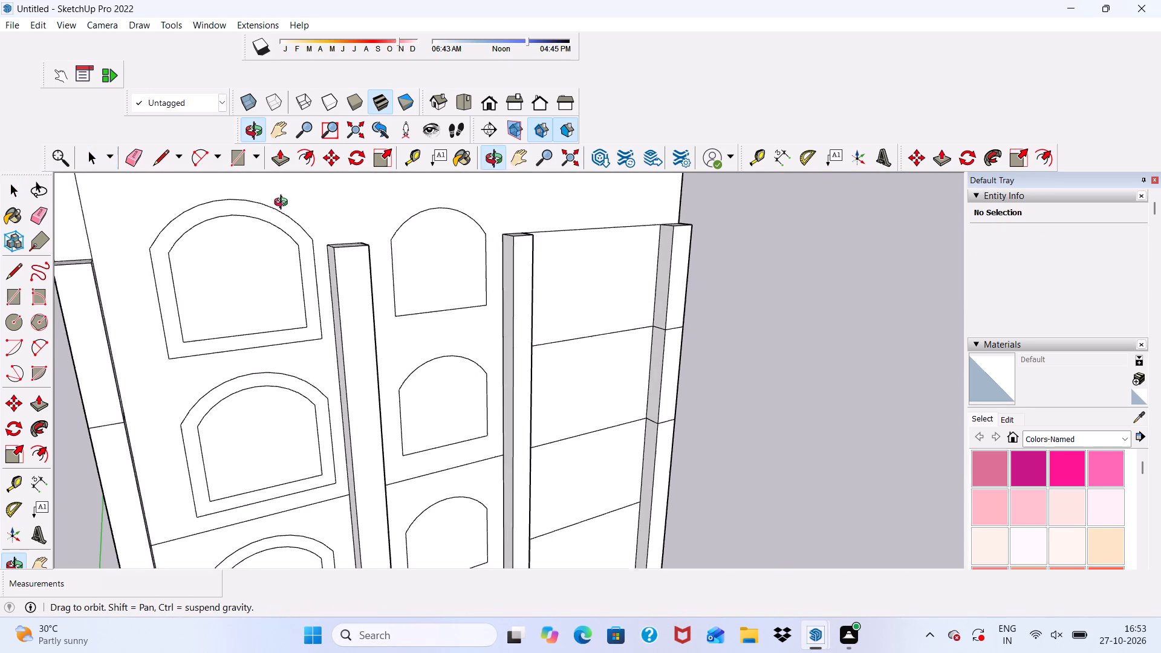
{"action": "middle_click_drag", "start_coordinate": [284, 204], "coordinate": [228, 163]}
{"action": "scroll", "coordinate": [351, 238], "scroll_direction": "up", "scroll_amount": 5}
{"action": "scroll", "coordinate": [360, 223], "scroll_direction": "down", "scroll_amount": 1}
{"action": "middle_click_drag", "start_coordinate": [360, 223], "coordinate": [321, 386]}
{"action": "scroll", "coordinate": [338, 307], "scroll_direction": "up", "scroll_amount": 5}
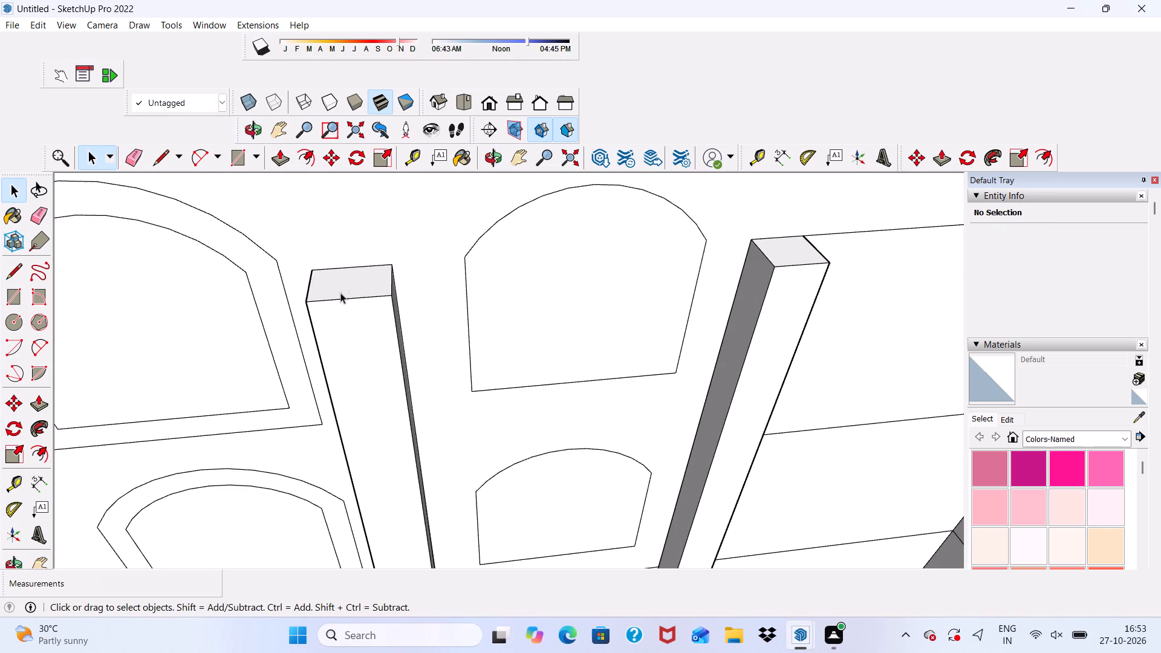
{"action": "left_click", "coordinate": [346, 274]}
{"action": "left_click", "coordinate": [277, 151]}
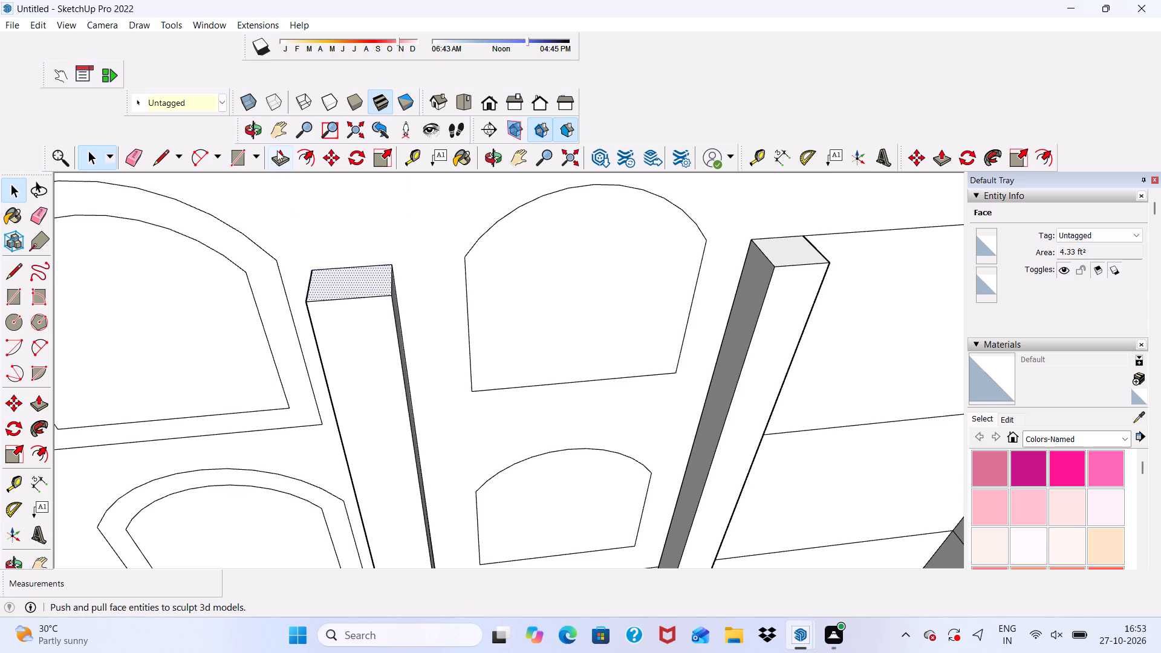
{"action": "scroll", "coordinate": [288, 178], "scroll_direction": "down", "scroll_amount": 5}
{"action": "scroll", "coordinate": [355, 294], "scroll_direction": "up", "scroll_amount": 5}
{"action": "left_click", "coordinate": [353, 256]}
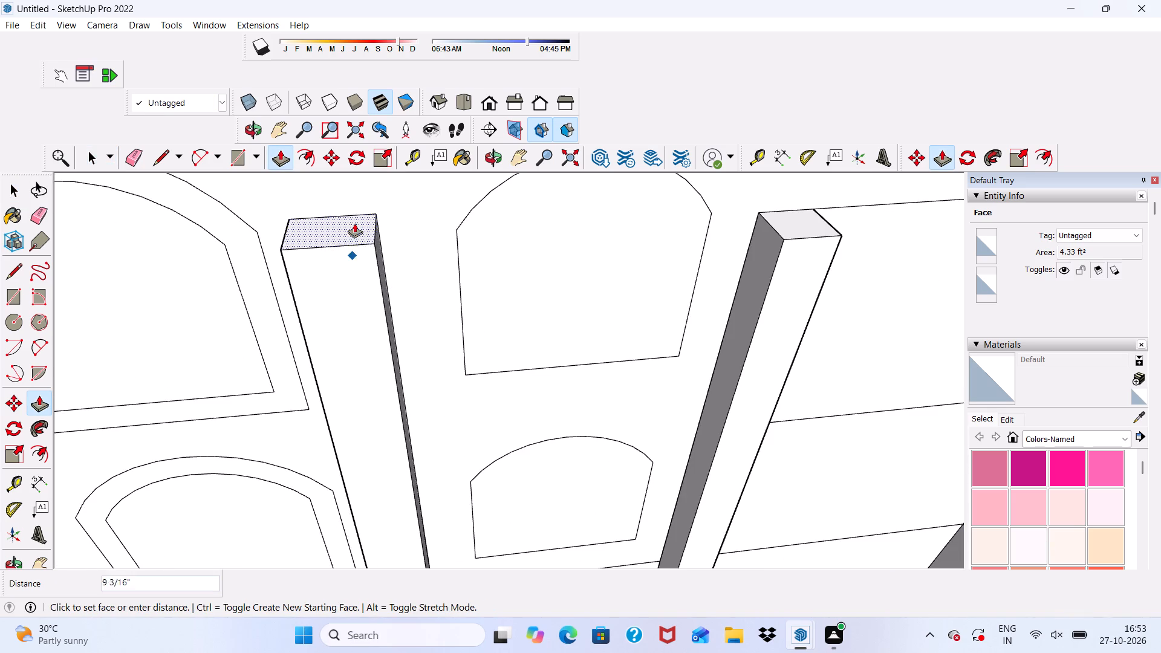
{"action": "scroll", "coordinate": [354, 221], "scroll_direction": "down", "scroll_amount": 20}
{"action": "scroll", "coordinate": [354, 221], "scroll_direction": "down", "scroll_amount": 2}
{"action": "scroll", "coordinate": [361, 187], "scroll_direction": "up", "scroll_amount": 5}
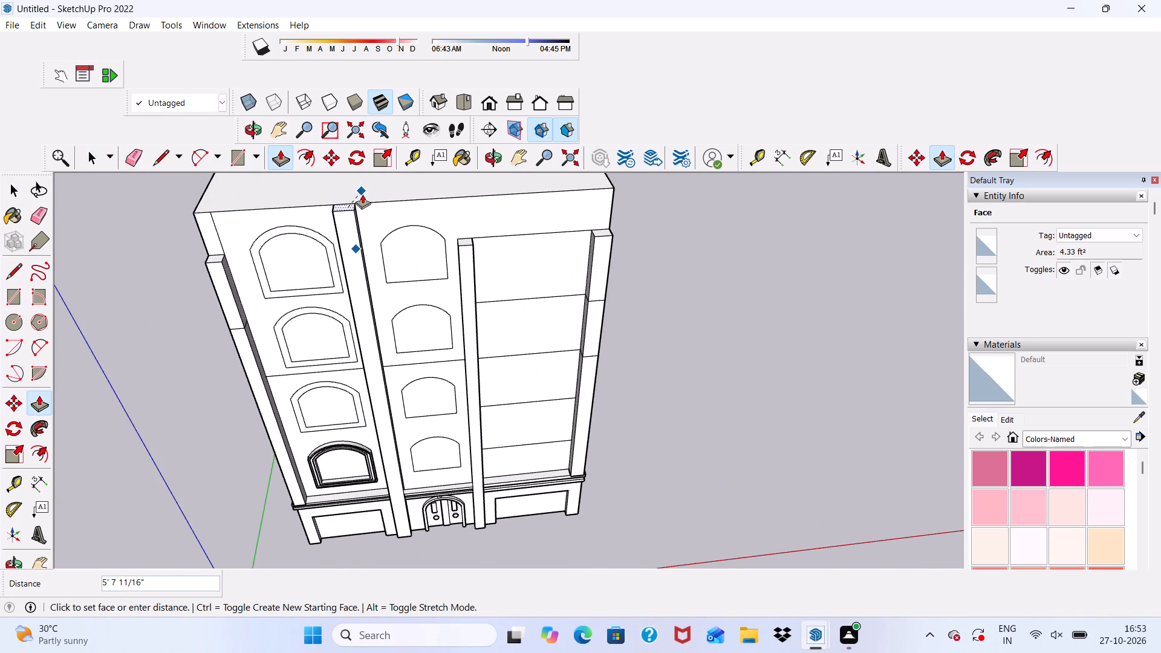
{"action": "left_click", "coordinate": [362, 194]}
Push/Pull the top of the pilaster between the middle and right bays up 5' 7 11/16" to the roof edge.
{"action": "scroll", "coordinate": [452, 207], "scroll_direction": "up", "scroll_amount": 8}
{"action": "key", "text": "space"}
{"action": "left_click", "coordinate": [827, 255]}
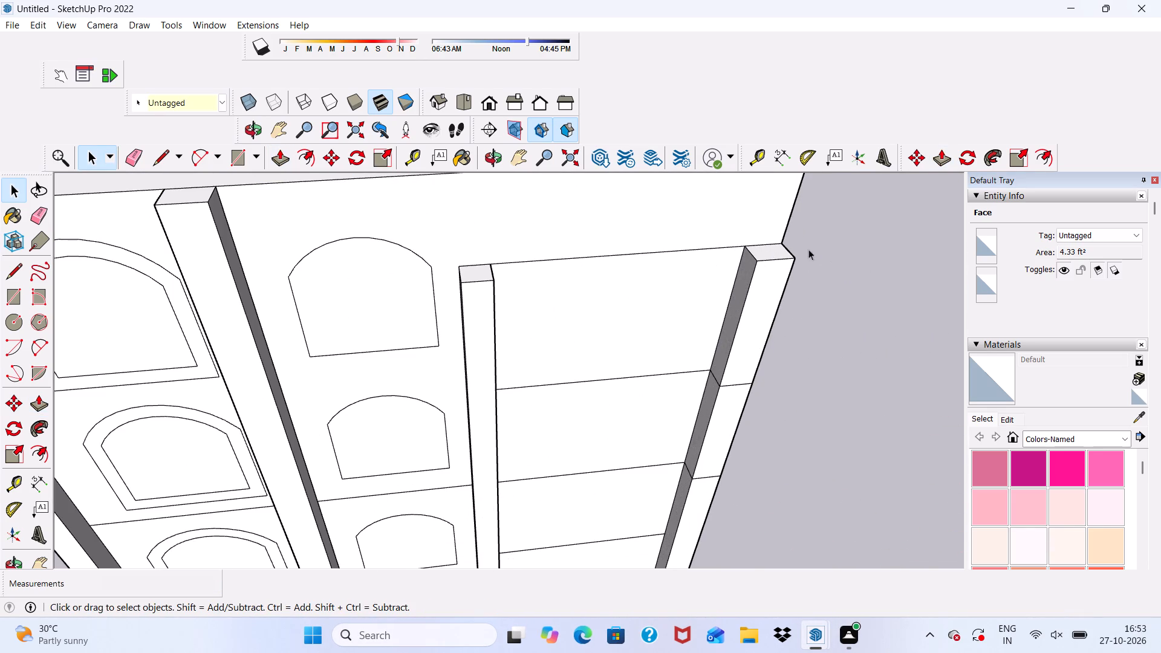
{"action": "left_click", "coordinate": [284, 162]}
{"action": "scroll", "coordinate": [463, 264], "scroll_direction": "up", "scroll_amount": 4}
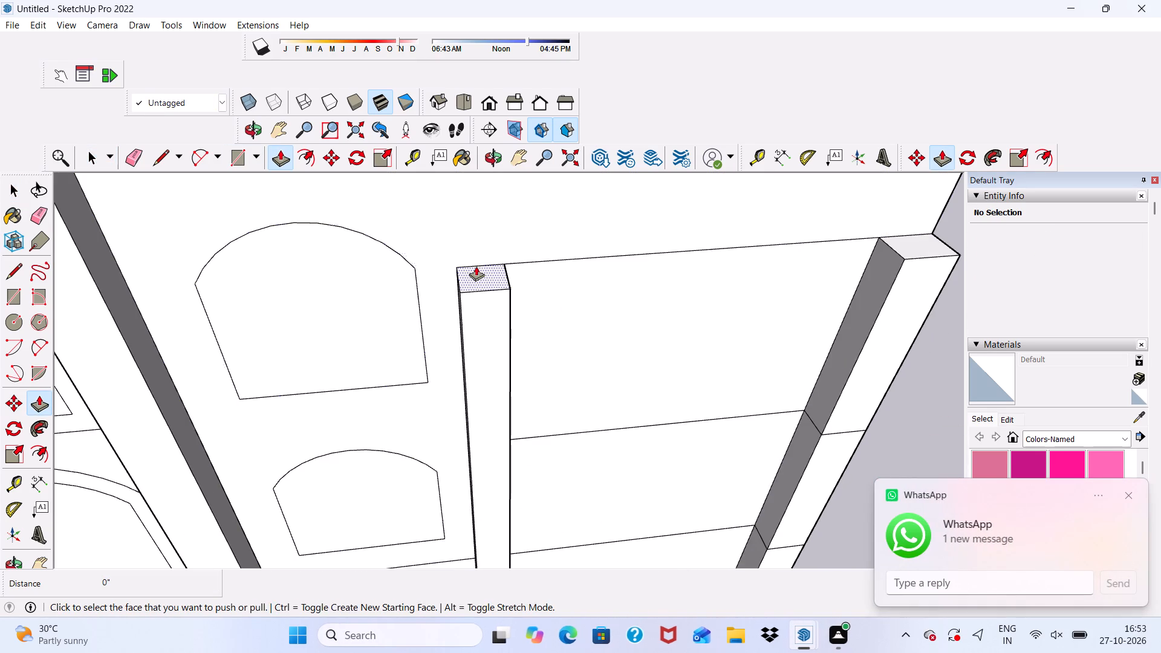
{"action": "left_click", "coordinate": [476, 269]}
{"action": "scroll", "coordinate": [476, 269], "scroll_direction": "down", "scroll_amount": 6}
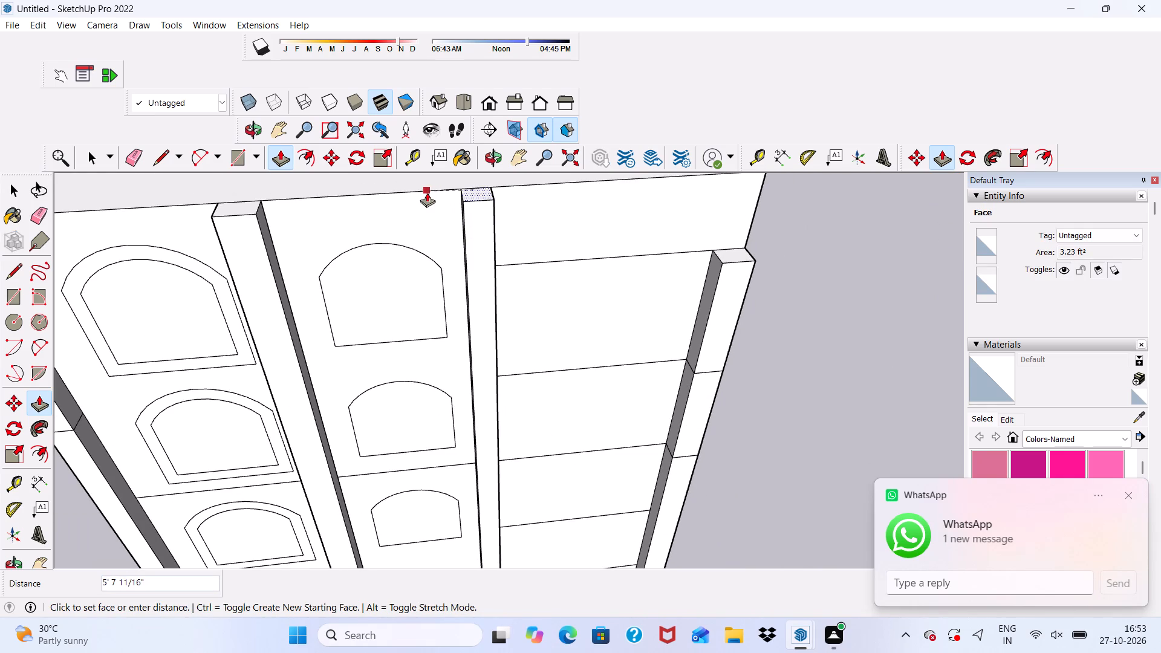
{"action": "left_click", "coordinate": [427, 192]}
Push/Pull the top of the pilaster at the right bay's outer edge up 5' 7 11/16" to the roof edge.
{"action": "scroll", "coordinate": [729, 253], "scroll_direction": "up", "scroll_amount": 4}
{"action": "left_click", "coordinate": [729, 253]}
{"action": "scroll", "coordinate": [712, 204], "scroll_direction": "down", "scroll_amount": 4}
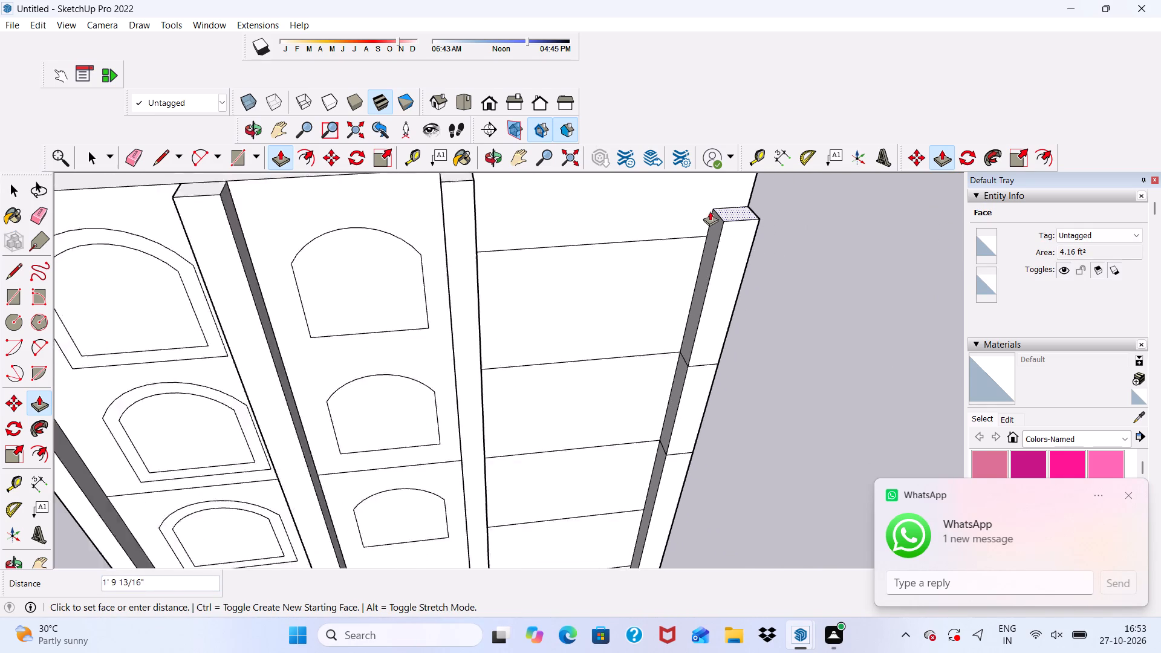
{"action": "scroll", "coordinate": [710, 211], "scroll_direction": "down", "scroll_amount": 7}
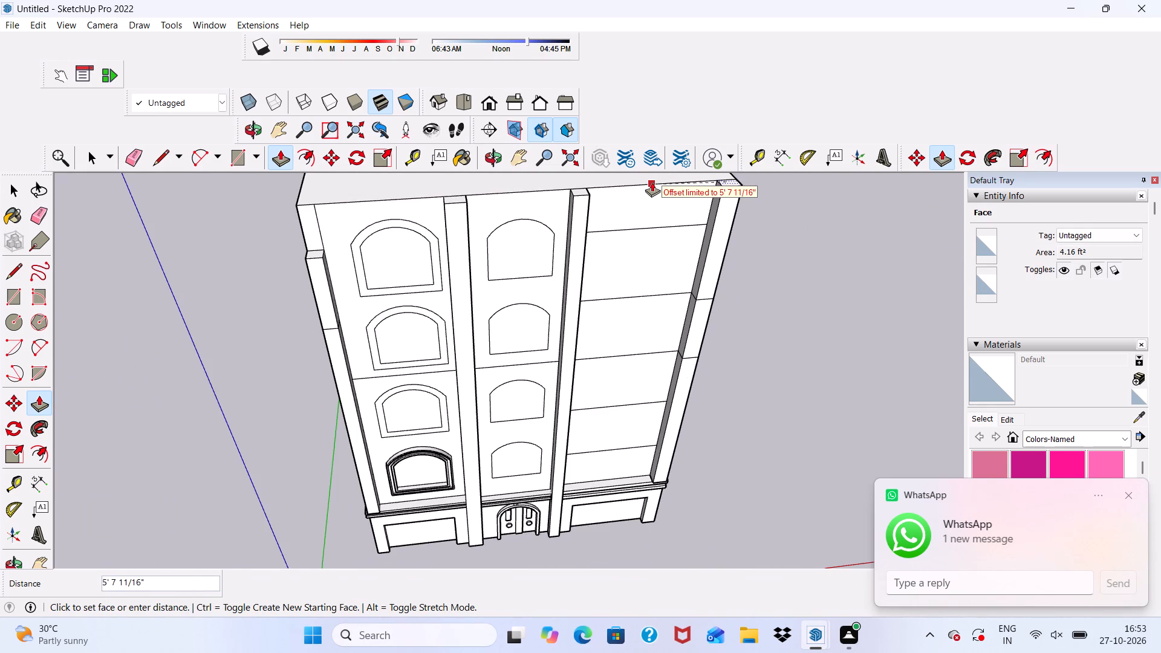
{"action": "left_click", "coordinate": [652, 182]}
Push/Pull the top of the pilaster at the left bay's outer edge up 5' 7 11/16" to the roof edge.
{"action": "scroll", "coordinate": [651, 182], "scroll_direction": "down", "scroll_amount": 3}
{"action": "scroll", "coordinate": [240, 266], "scroll_direction": "up", "scroll_amount": 2}
{"action": "scroll", "coordinate": [437, 234], "scroll_direction": "up", "scroll_amount": 11}
{"action": "left_click", "coordinate": [391, 247]}
{"action": "scroll", "coordinate": [397, 195], "scroll_direction": "down", "scroll_amount": 19}
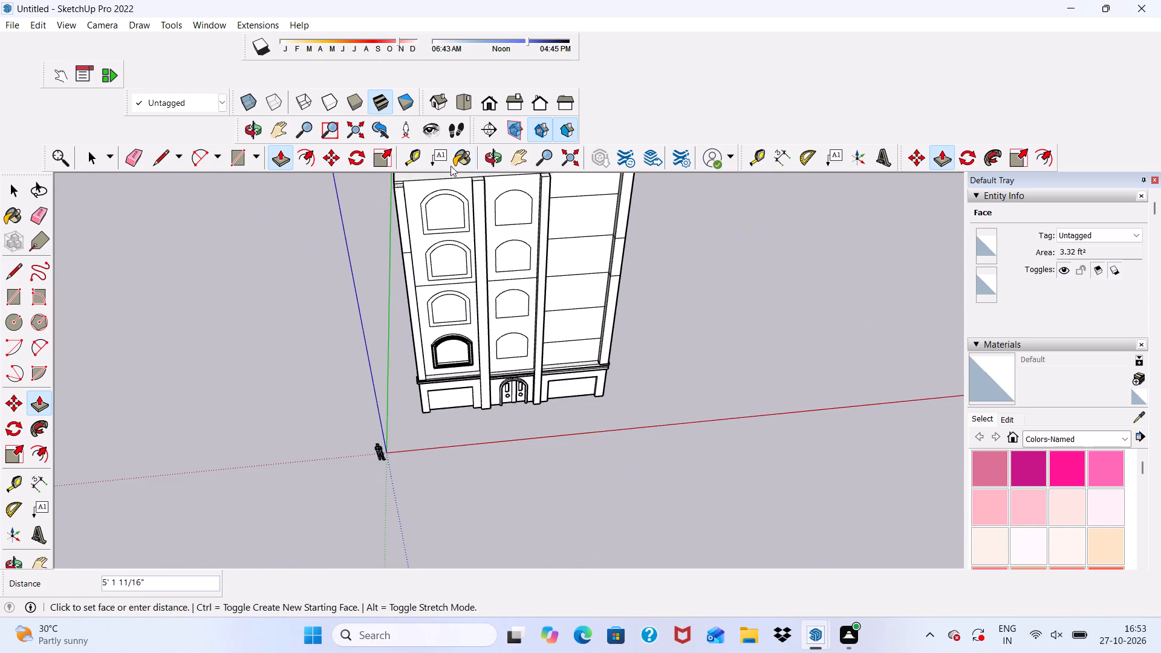
{"action": "scroll", "coordinate": [466, 200], "scroll_direction": "up", "scroll_amount": 3}
{"action": "scroll", "coordinate": [376, 178], "scroll_direction": "down", "scroll_amount": 11}
{"action": "scroll", "coordinate": [372, 176], "scroll_direction": "up", "scroll_amount": 7}
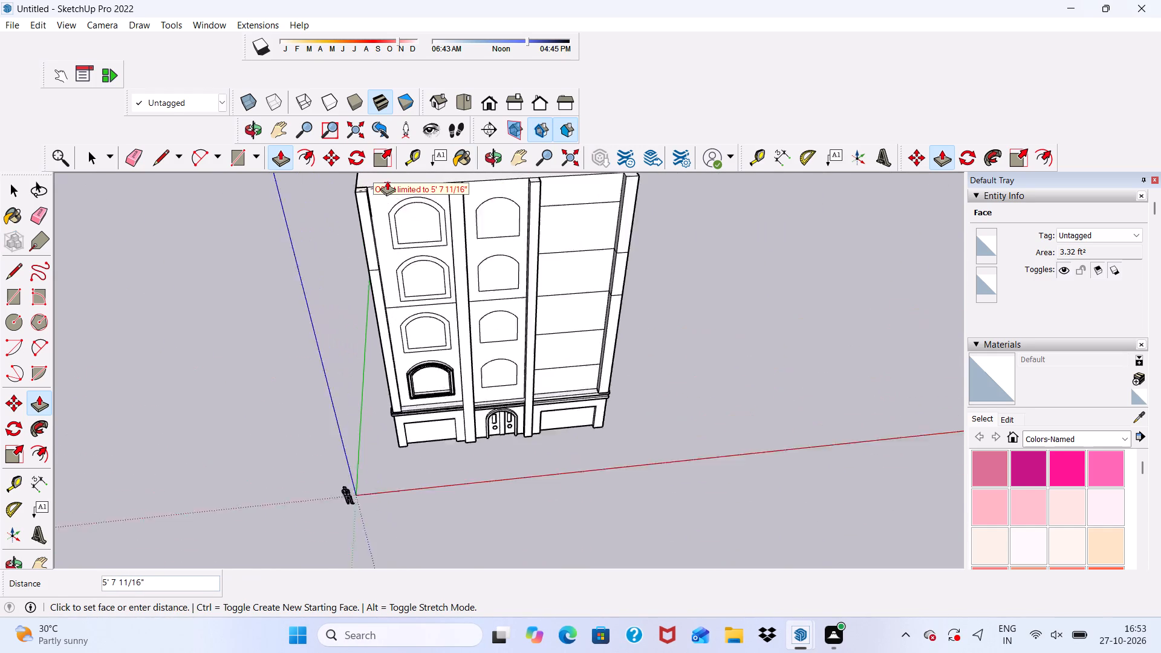
{"action": "scroll", "coordinate": [387, 181], "scroll_direction": "up", "scroll_amount": 3}
{"action": "left_click", "coordinate": [387, 181]}
{"action": "scroll", "coordinate": [402, 246], "scroll_direction": "down", "scroll_amount": 1}
{"action": "middle_click_drag", "start_coordinate": [410, 265], "coordinate": [394, 110]}
{"action": "scroll", "coordinate": [410, 265], "scroll_direction": "up", "scroll_amount": 1}
{"action": "key", "text": "space"}
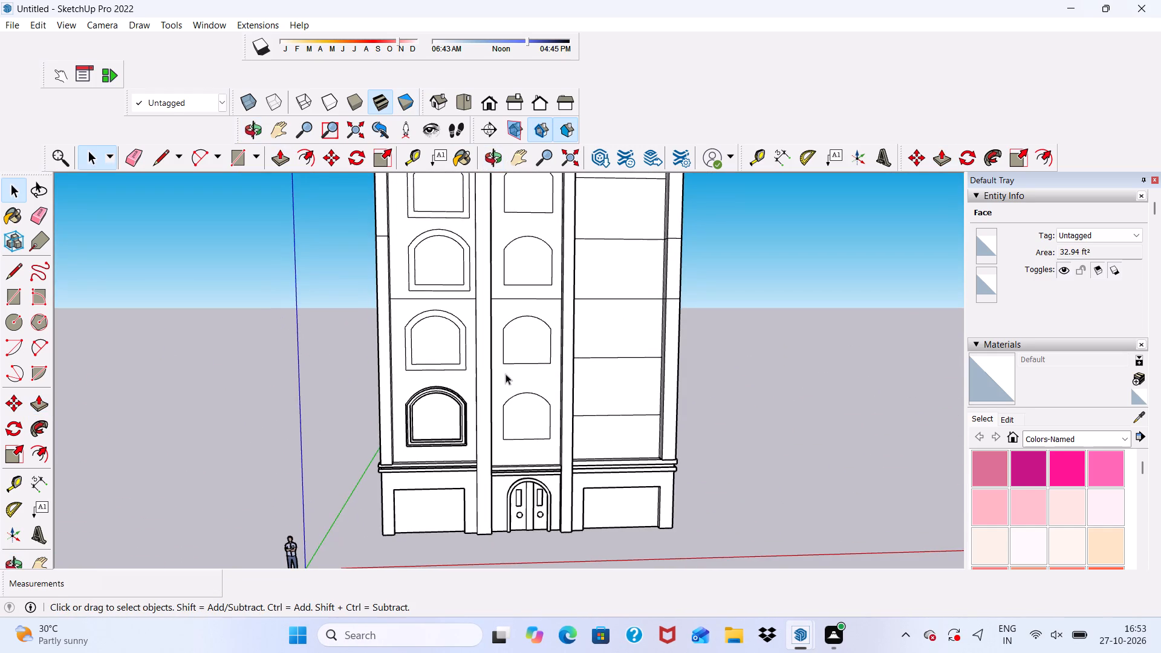
{"action": "scroll", "coordinate": [668, 360], "scroll_direction": "down", "scroll_amount": 5}
{"action": "scroll", "coordinate": [542, 305], "scroll_direction": "up", "scroll_amount": 10}
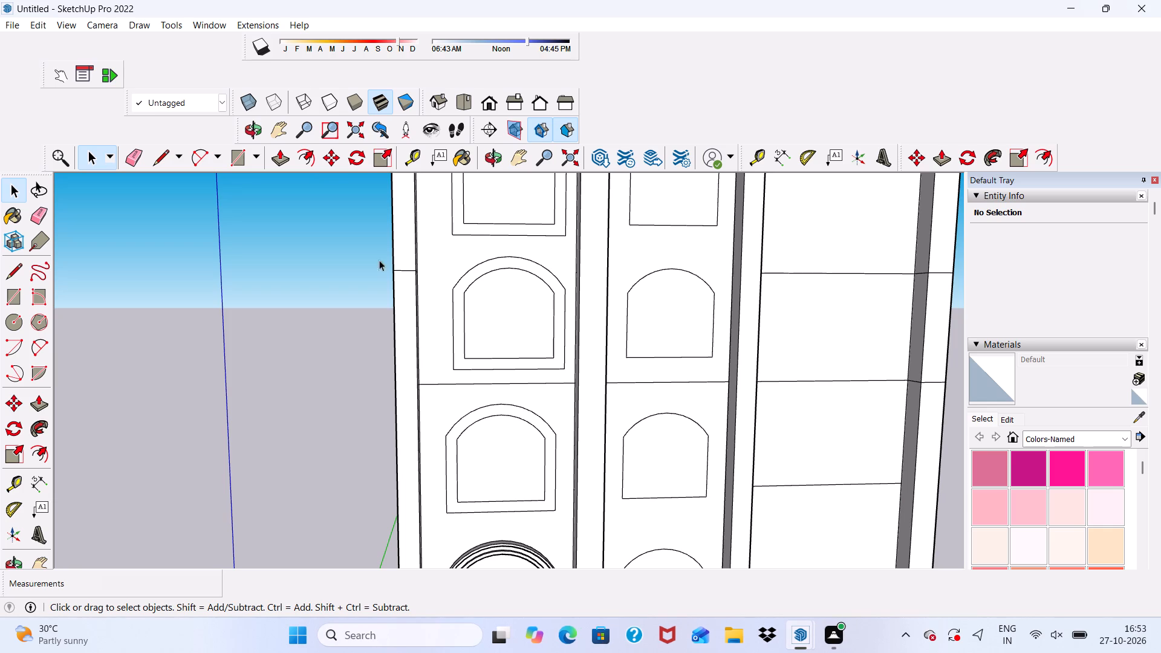
Erase the horizontal seam lines across the front, inner side and outer side of the left bay's outer pilaster.
{"action": "left_click", "coordinate": [134, 155]}
{"action": "scroll", "coordinate": [470, 291], "scroll_direction": "up", "scroll_amount": 6}
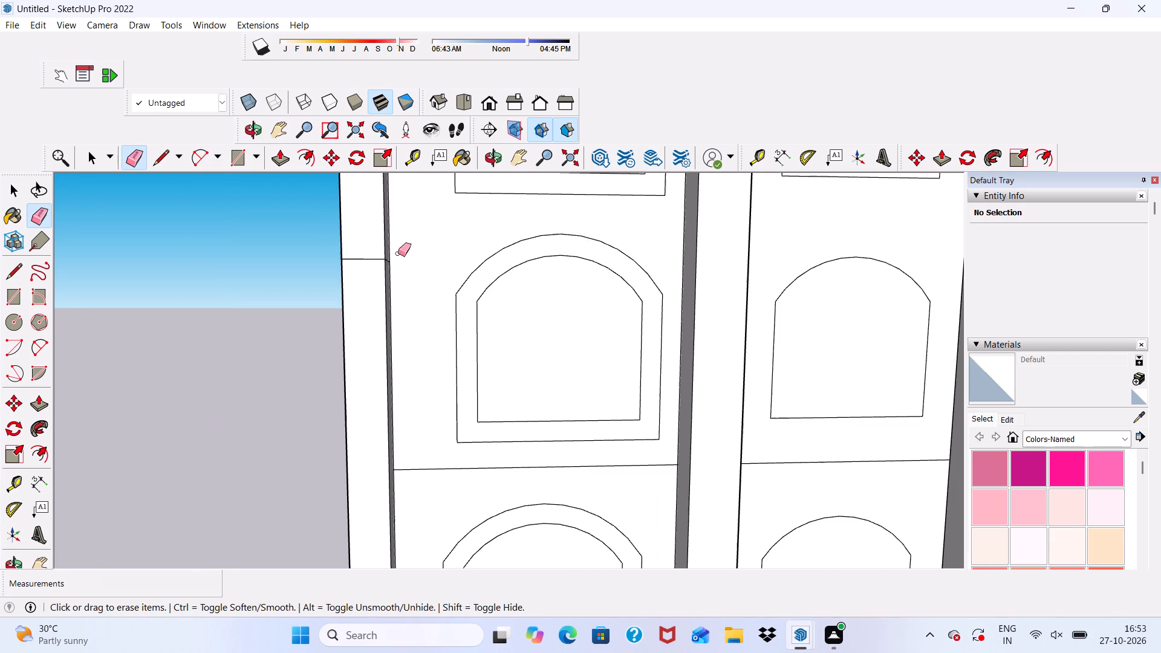
{"action": "left_click_drag", "start_coordinate": [363, 249], "coordinate": [362, 266]}
{"action": "left_click", "coordinate": [362, 267]}
{"action": "scroll", "coordinate": [414, 265], "scroll_direction": "up", "scroll_amount": 1}
{"action": "middle_click_drag", "start_coordinate": [414, 265], "coordinate": [305, 306]}
{"action": "scroll", "coordinate": [362, 275], "scroll_direction": "up", "scroll_amount": 3}
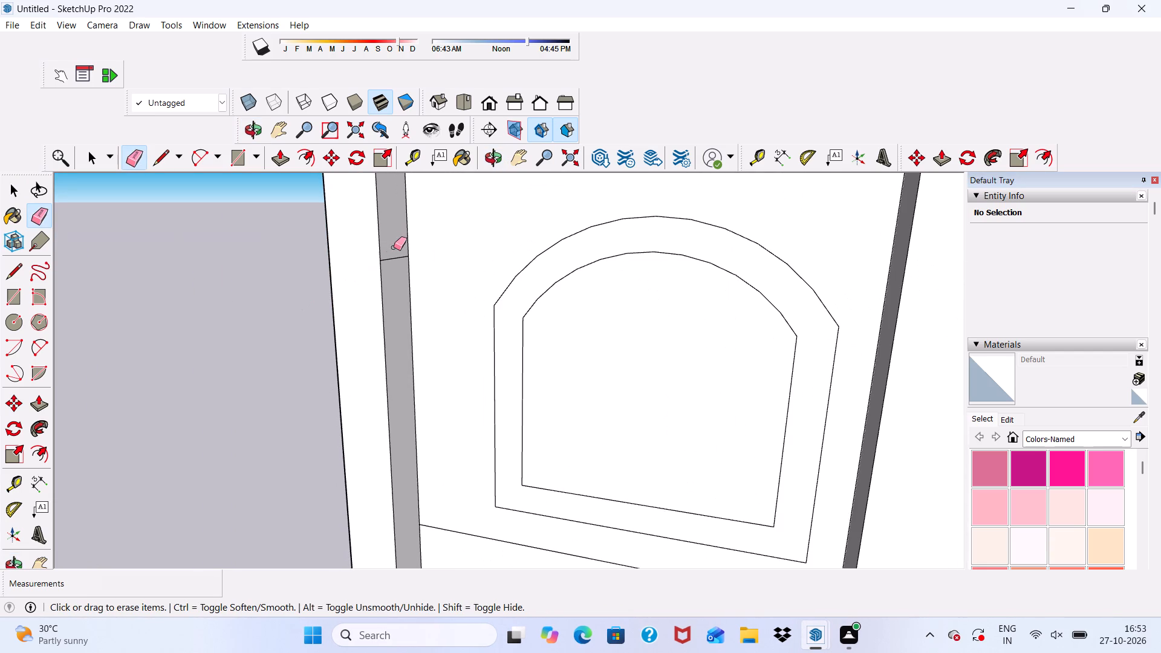
{"action": "left_click_drag", "start_coordinate": [393, 252], "coordinate": [386, 281]}
{"action": "scroll", "coordinate": [376, 284], "scroll_direction": "down", "scroll_amount": 1}
{"action": "middle_click_drag", "start_coordinate": [376, 284], "coordinate": [845, 267]}
{"action": "scroll", "coordinate": [503, 272], "scroll_direction": "up", "scroll_amount": 2}
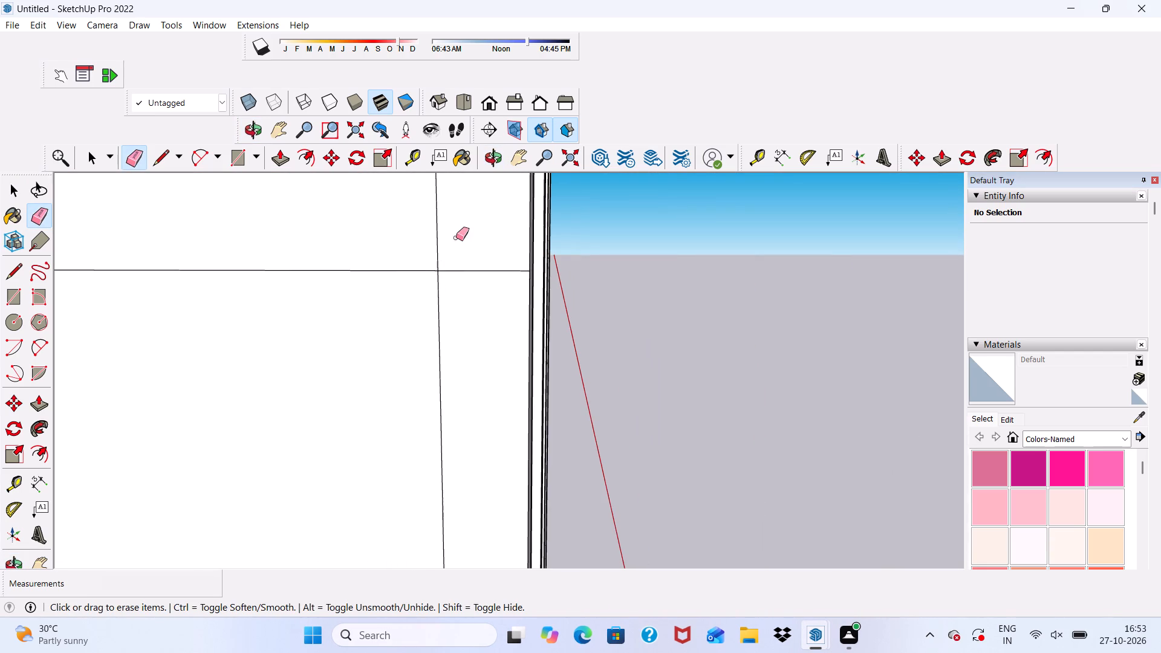
{"action": "left_click_drag", "start_coordinate": [455, 238], "coordinate": [455, 290]}
{"action": "scroll", "coordinate": [419, 252], "scroll_direction": "down", "scroll_amount": 8}
{"action": "middle_click_drag", "start_coordinate": [570, 283], "coordinate": [249, 291]}
{"action": "scroll", "coordinate": [292, 255], "scroll_direction": "down", "scroll_amount": 10}
{"action": "key", "text": "space"}
Push/Pull the trim frame of the left bay's second arched window from the bottom outward by 6".
{"action": "scroll", "coordinate": [305, 233], "scroll_direction": "down", "scroll_amount": 3}
{"action": "scroll", "coordinate": [437, 383], "scroll_direction": "up", "scroll_amount": 3}
{"action": "scroll", "coordinate": [429, 352], "scroll_direction": "down", "scroll_amount": 1}
{"action": "scroll", "coordinate": [406, 387], "scroll_direction": "up", "scroll_amount": 4}
{"action": "middle_click_drag", "start_coordinate": [398, 360], "coordinate": [282, 288]}
{"action": "scroll", "coordinate": [282, 288], "scroll_direction": "up", "scroll_amount": 3}
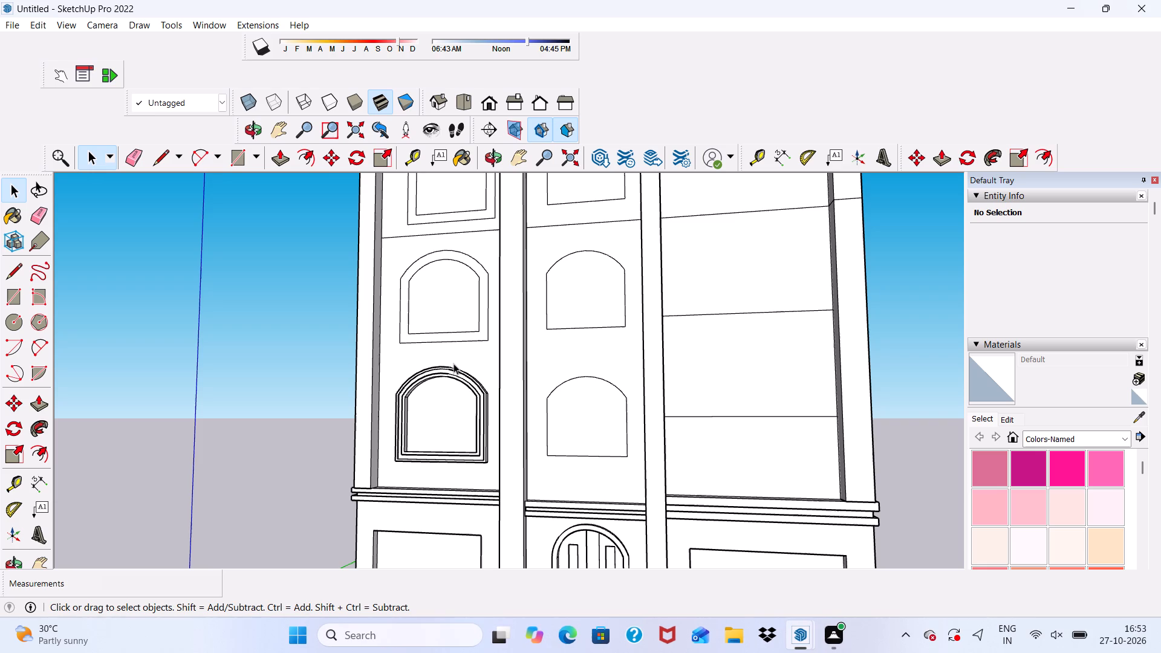
{"action": "scroll", "coordinate": [443, 393], "scroll_direction": "down", "scroll_amount": 3}
{"action": "scroll", "coordinate": [471, 445], "scroll_direction": "up", "scroll_amount": 1}
{"action": "scroll", "coordinate": [307, 304], "scroll_direction": "up", "scroll_amount": 1}
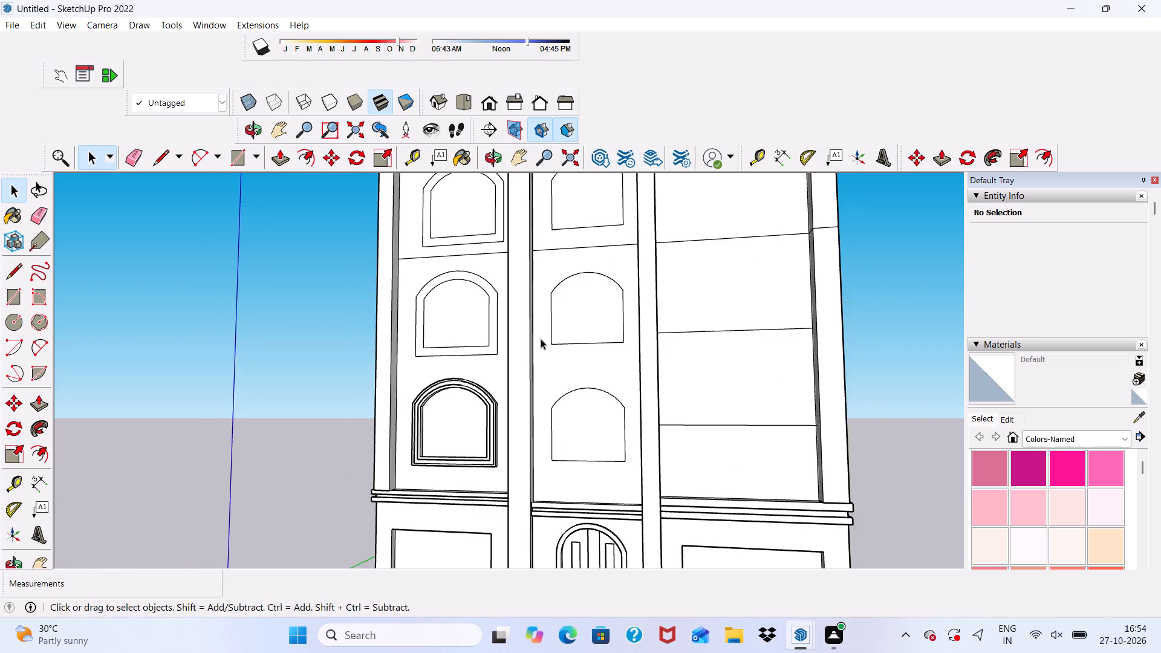
{"action": "scroll", "coordinate": [517, 341], "scroll_direction": "up", "scroll_amount": 11}
{"action": "left_click", "coordinate": [353, 359]}
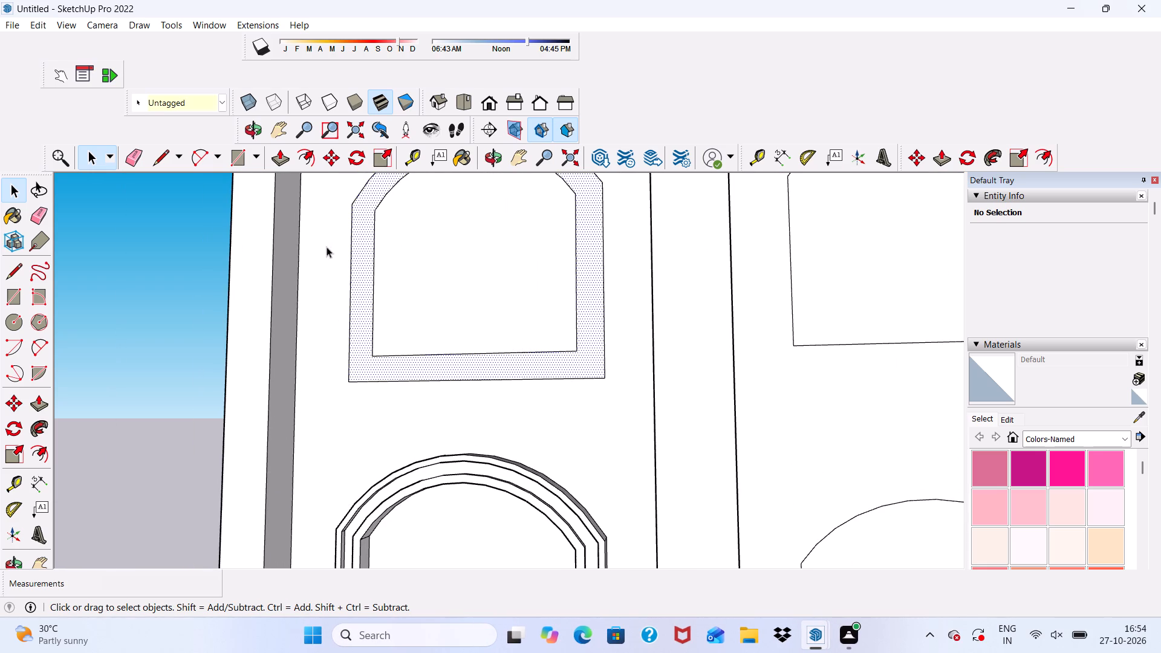
{"action": "left_click", "coordinate": [278, 155]}
{"action": "scroll", "coordinate": [355, 424], "scroll_direction": "up", "scroll_amount": 2}
{"action": "left_click", "coordinate": [365, 347]}
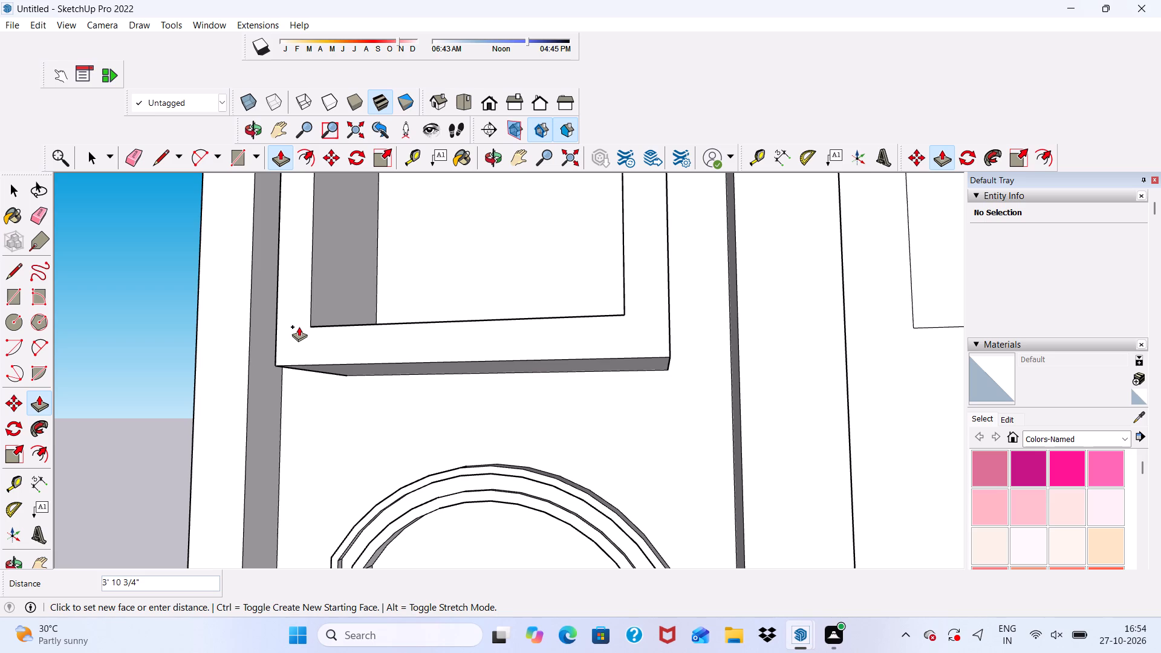
{"action": "key", "text": "9"}
{"action": "key", "text": "shift+quotedbl"}
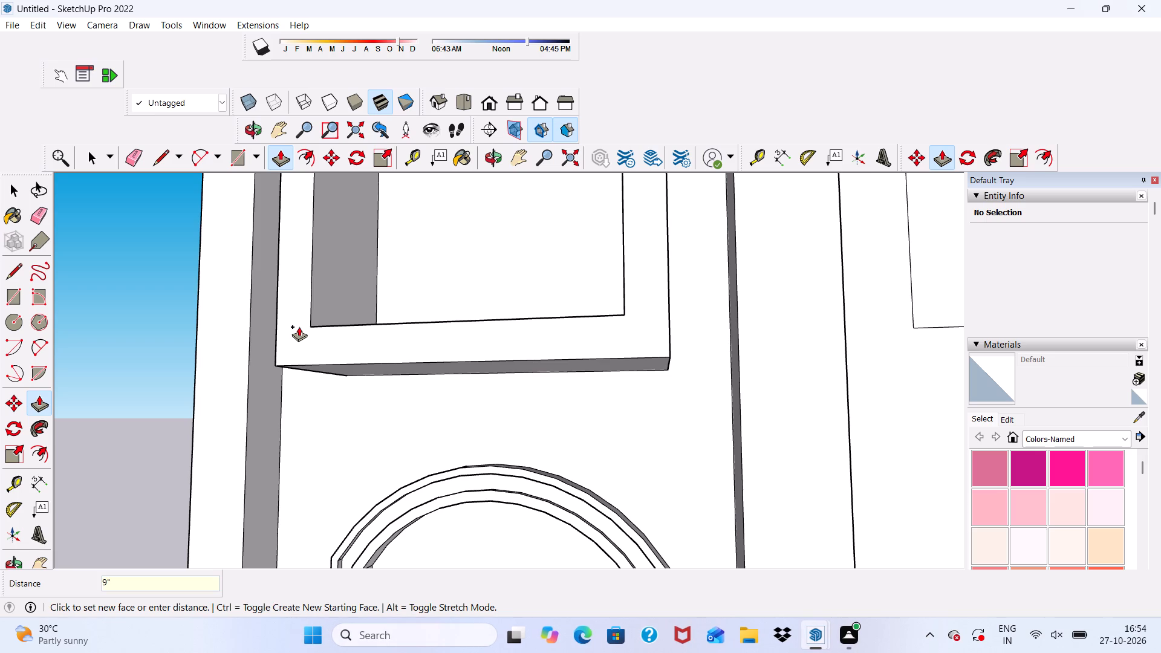
{"action": "key", "text": "BackSpace"}
{"action": "key", "text": "BackSpace"}
{"action": "key", "text": "BackSpace"}
{"action": "key", "text": "6"}
{"action": "key", "text": "shift+quotedbl"}
{"action": "key", "text": "Return"}
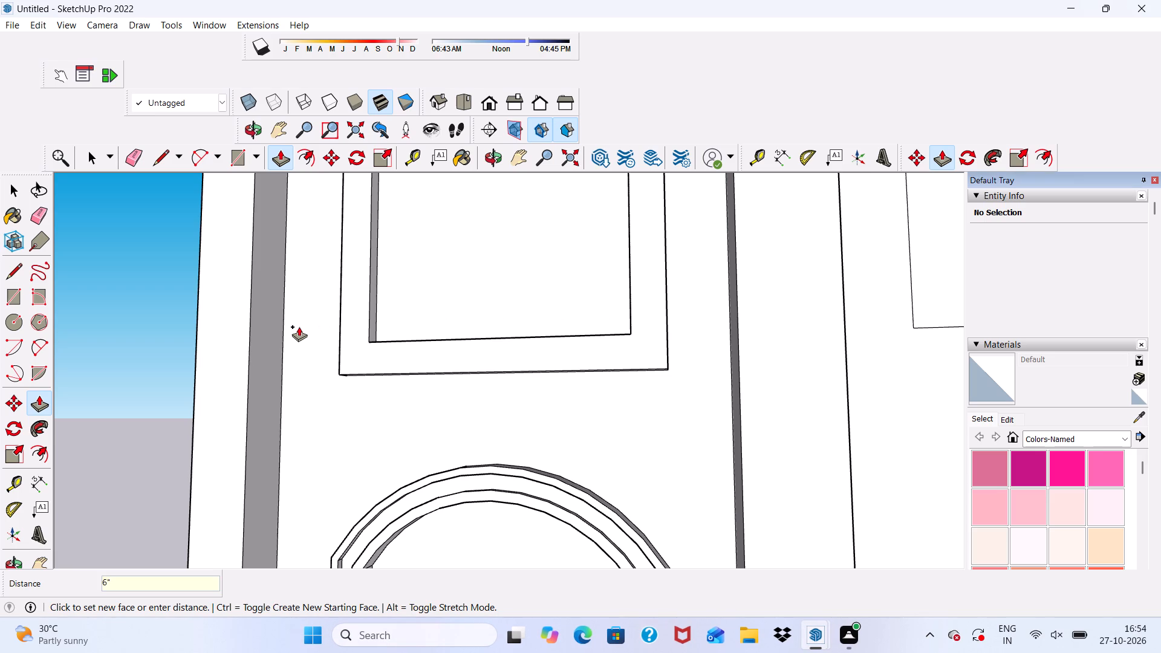
{"action": "scroll", "coordinate": [357, 369], "scroll_direction": "down", "scroll_amount": 12}
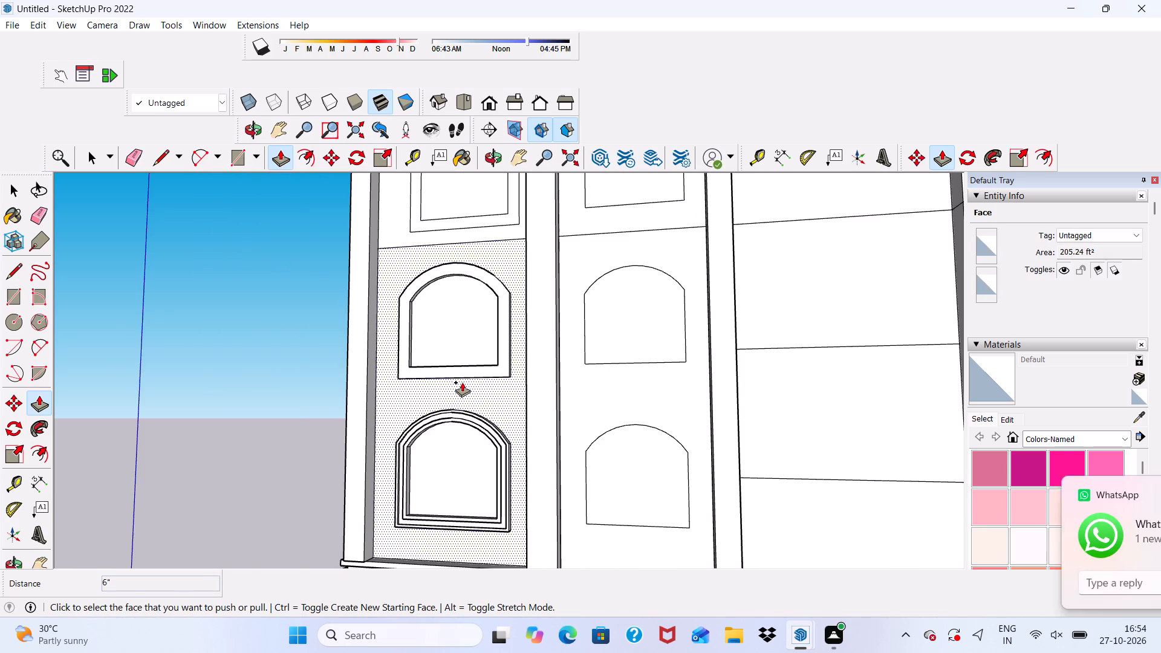
{"action": "middle_click_drag", "start_coordinate": [462, 382], "coordinate": [286, 507]}
{"action": "key", "text": "space"}
Examine the extruded trim frame from several angles against the finished window frame below it.
{"action": "scroll", "coordinate": [368, 329], "scroll_direction": "down", "scroll_amount": 5}
{"action": "middle_click_drag", "start_coordinate": [406, 346], "coordinate": [265, 457]}
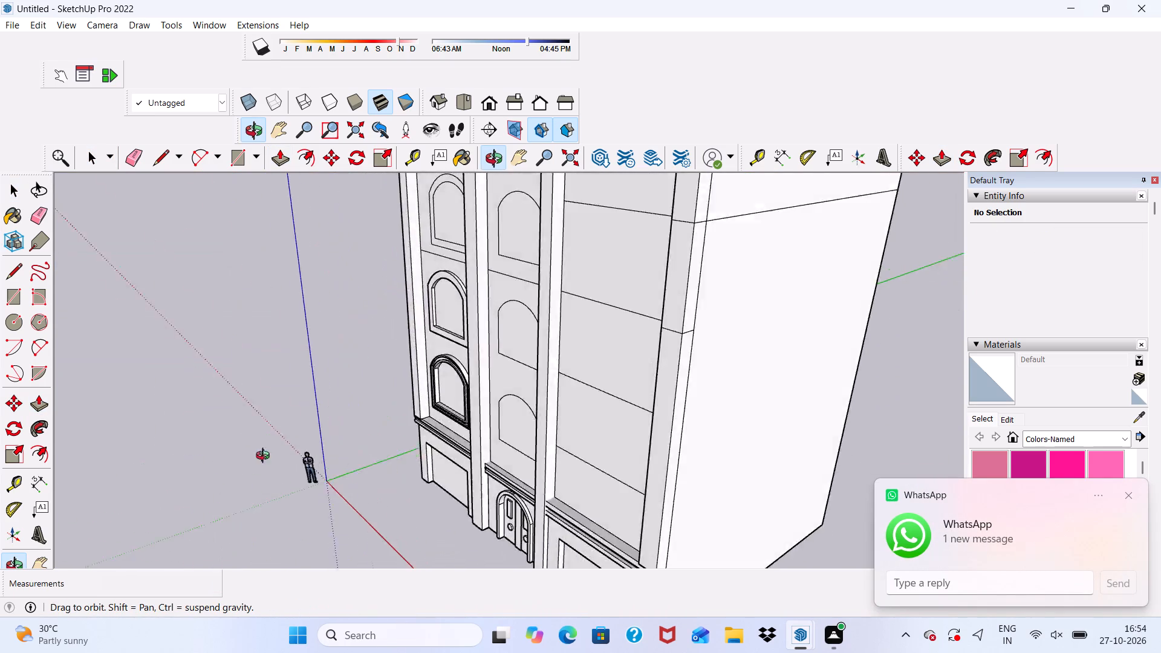
{"action": "middle_click_drag", "start_coordinate": [265, 457], "coordinate": [559, 415]}
{"action": "scroll", "coordinate": [364, 324], "scroll_direction": "up", "scroll_amount": 5}
{"action": "scroll", "coordinate": [360, 294], "scroll_direction": "down", "scroll_amount": 1}
{"action": "scroll", "coordinate": [384, 458], "scroll_direction": "up", "scroll_amount": 9}
{"action": "middle_click_drag", "start_coordinate": [422, 307], "coordinate": [472, 465]}
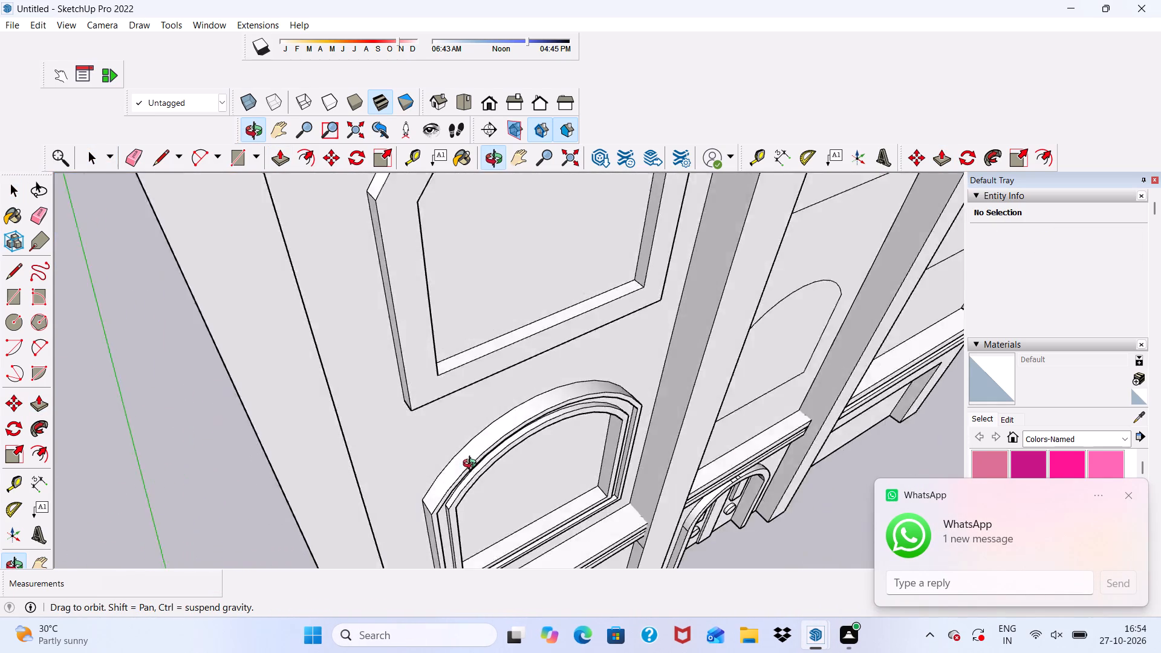
{"action": "middle_click_drag", "start_coordinate": [472, 465], "coordinate": [385, 417]}
{"action": "scroll", "coordinate": [369, 360], "scroll_direction": "down", "scroll_amount": 6}
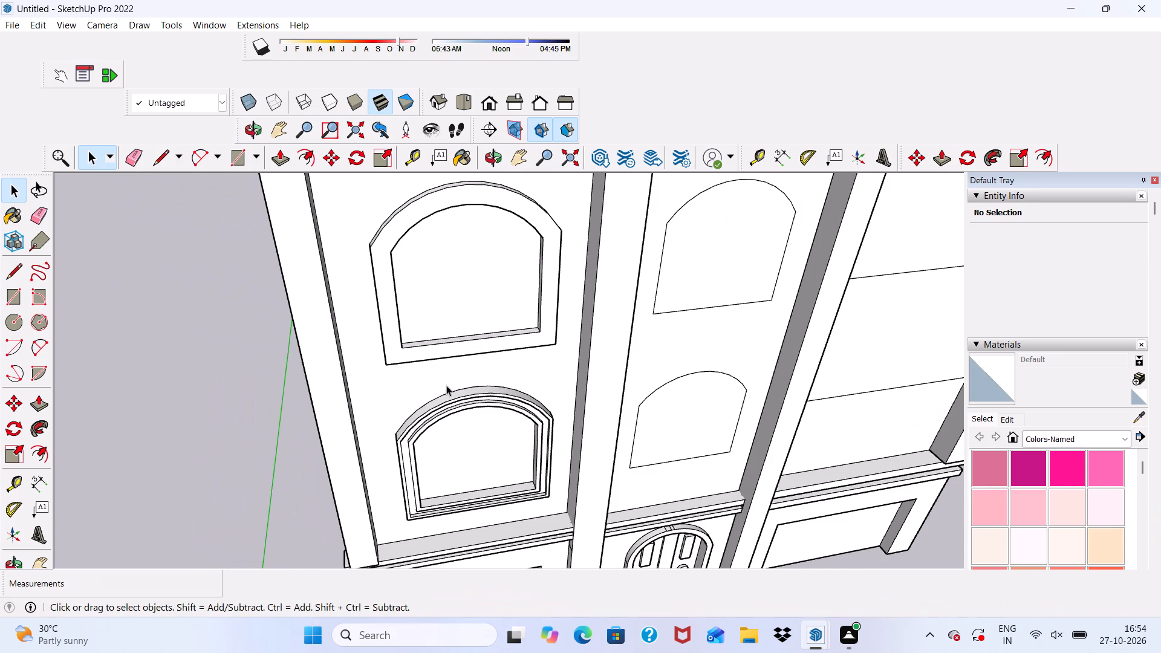
Offset the outer edge of the second window's trim frame face inward by about 2 3/8".
{"action": "scroll", "coordinate": [455, 275], "scroll_direction": "down", "scroll_amount": 5}
{"action": "middle_click_drag", "start_coordinate": [489, 417], "coordinate": [445, 223]}
{"action": "scroll", "coordinate": [445, 223], "scroll_direction": "up", "scroll_amount": 7}
{"action": "left_click", "coordinate": [303, 148]}
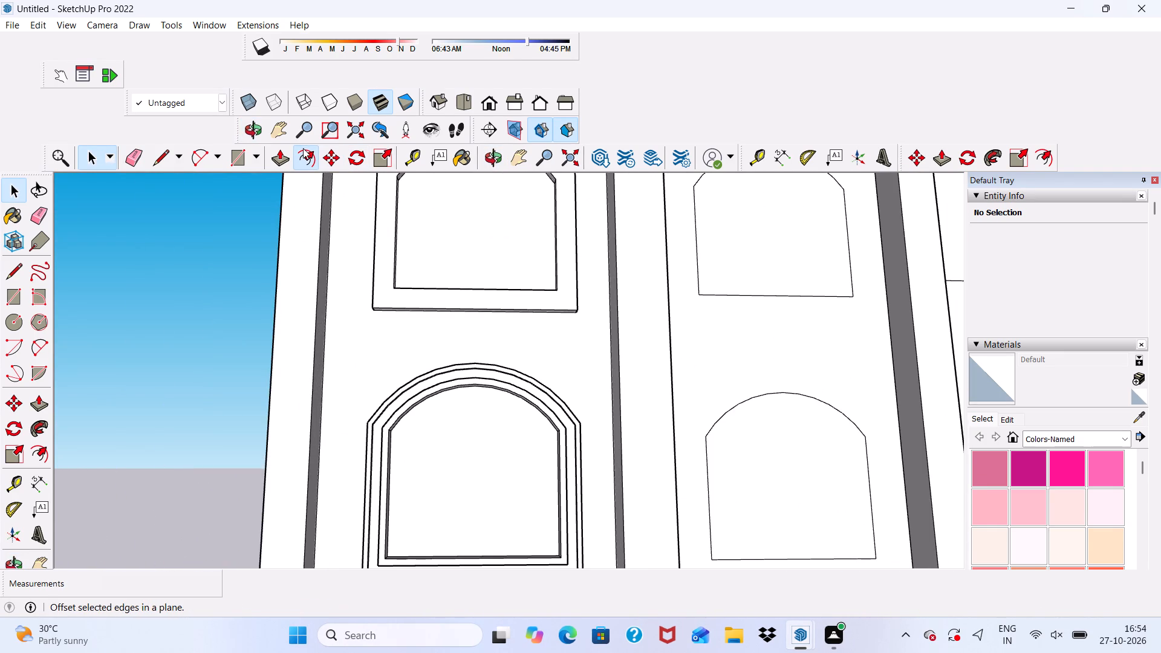
{"action": "scroll", "coordinate": [429, 262], "scroll_direction": "up", "scroll_amount": 3}
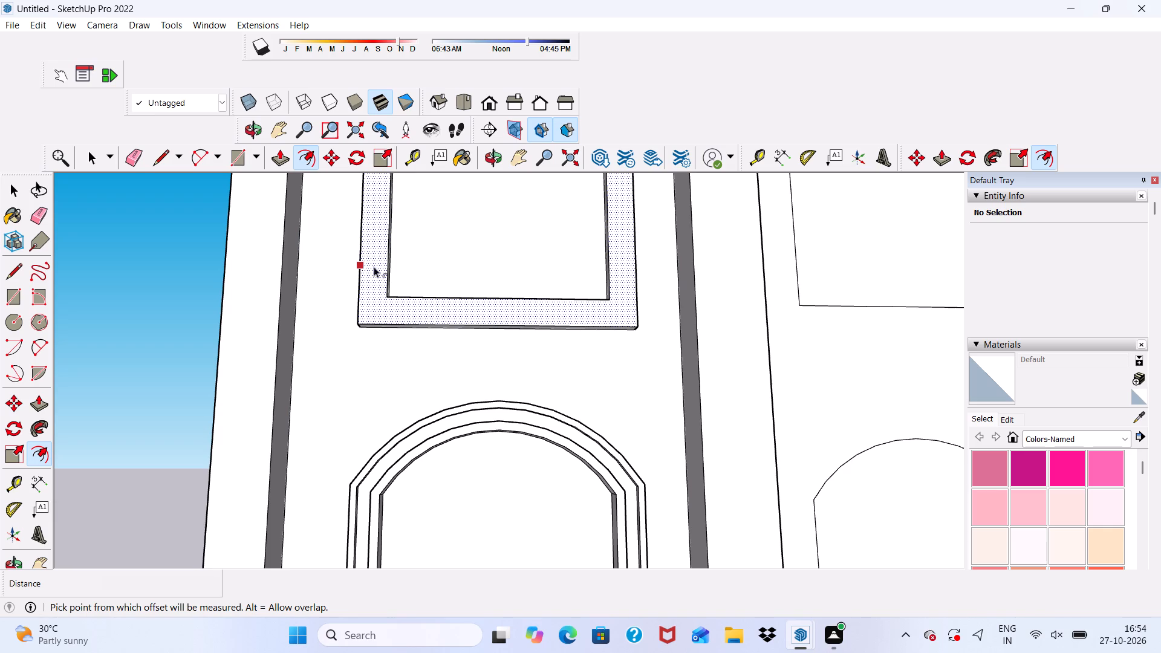
{"action": "left_click", "coordinate": [370, 268]}
{"action": "scroll", "coordinate": [369, 253], "scroll_direction": "up", "scroll_amount": 2}
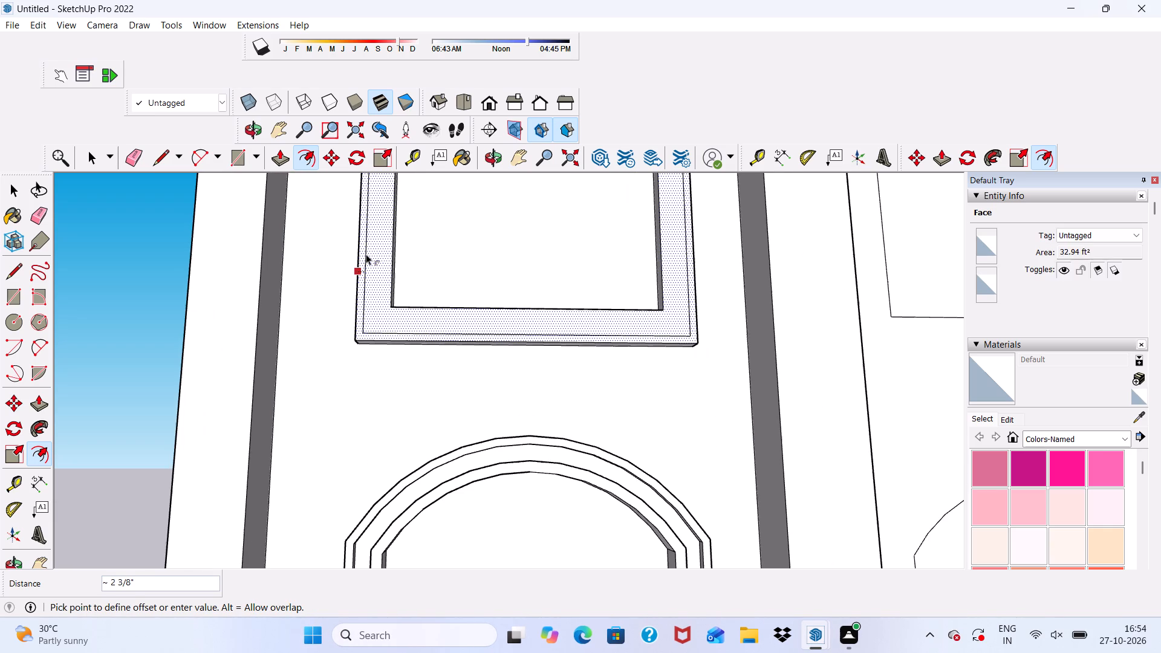
{"action": "left_click", "coordinate": [366, 254]}
Offset the outer edge of the remaining inner frame face inward by about 5 3/8" to form a third ring.
{"action": "scroll", "coordinate": [366, 254], "scroll_direction": "up", "scroll_amount": 2}
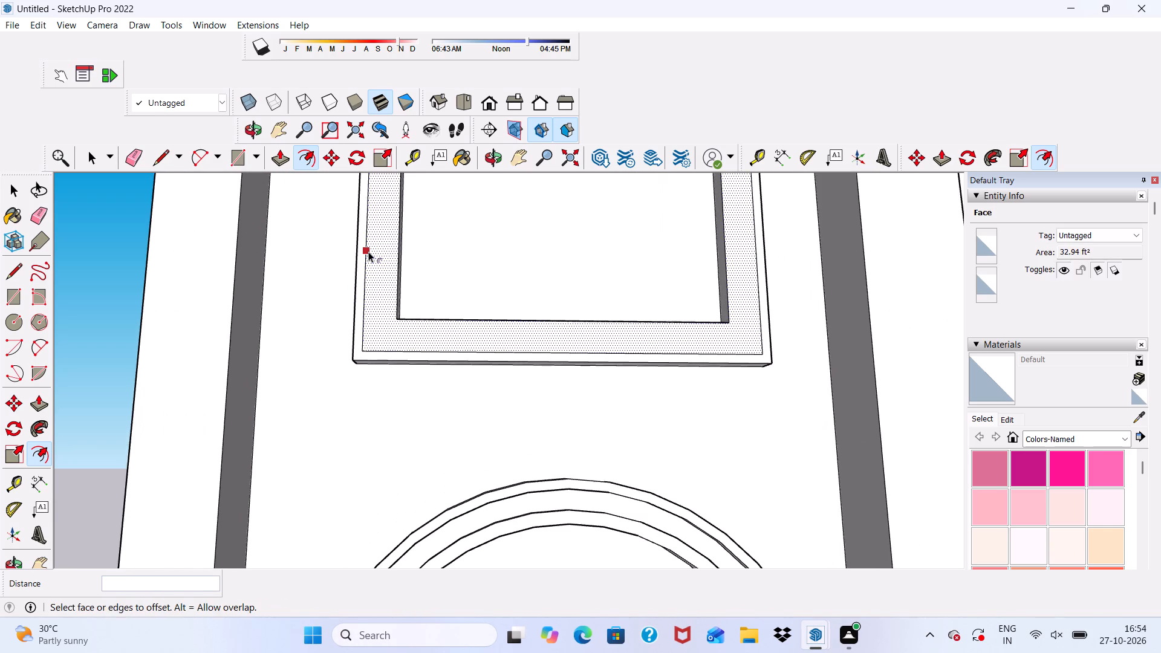
{"action": "left_click", "coordinate": [369, 251]}
{"action": "scroll", "coordinate": [380, 237], "scroll_direction": "down", "scroll_amount": 2}
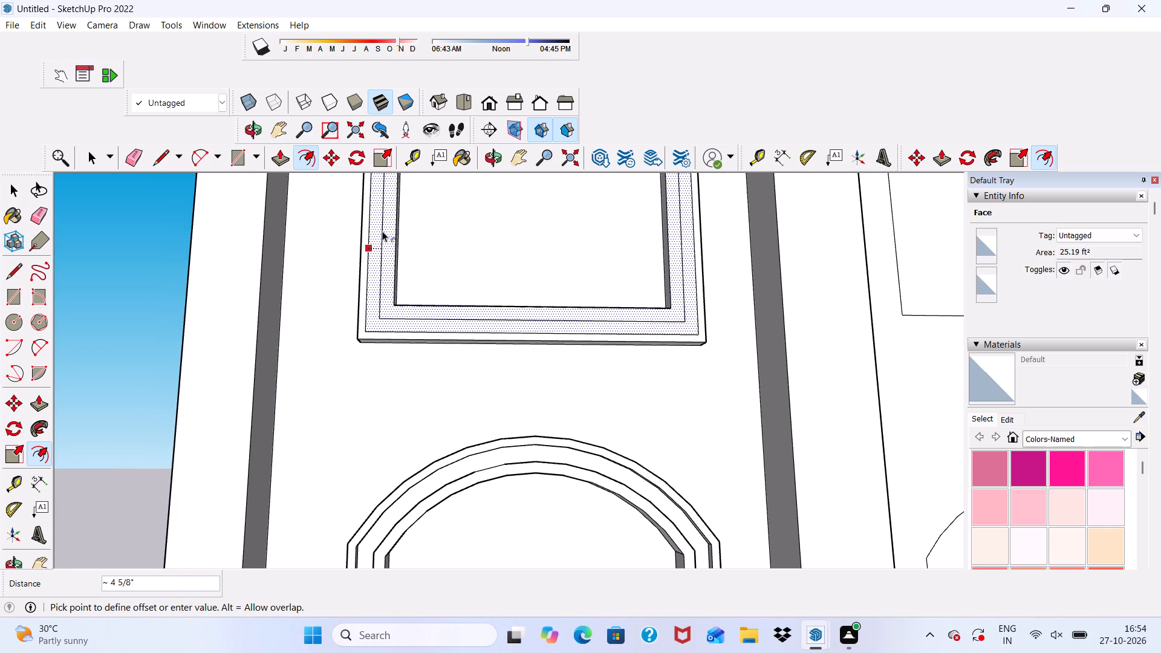
{"action": "left_click", "coordinate": [384, 263]}
{"action": "scroll", "coordinate": [382, 271], "scroll_direction": "down", "scroll_amount": 4}
{"action": "key", "text": "space"}
{"action": "left_click", "coordinate": [213, 294]}
{"action": "scroll", "coordinate": [213, 294], "scroll_direction": "down", "scroll_amount": 5}
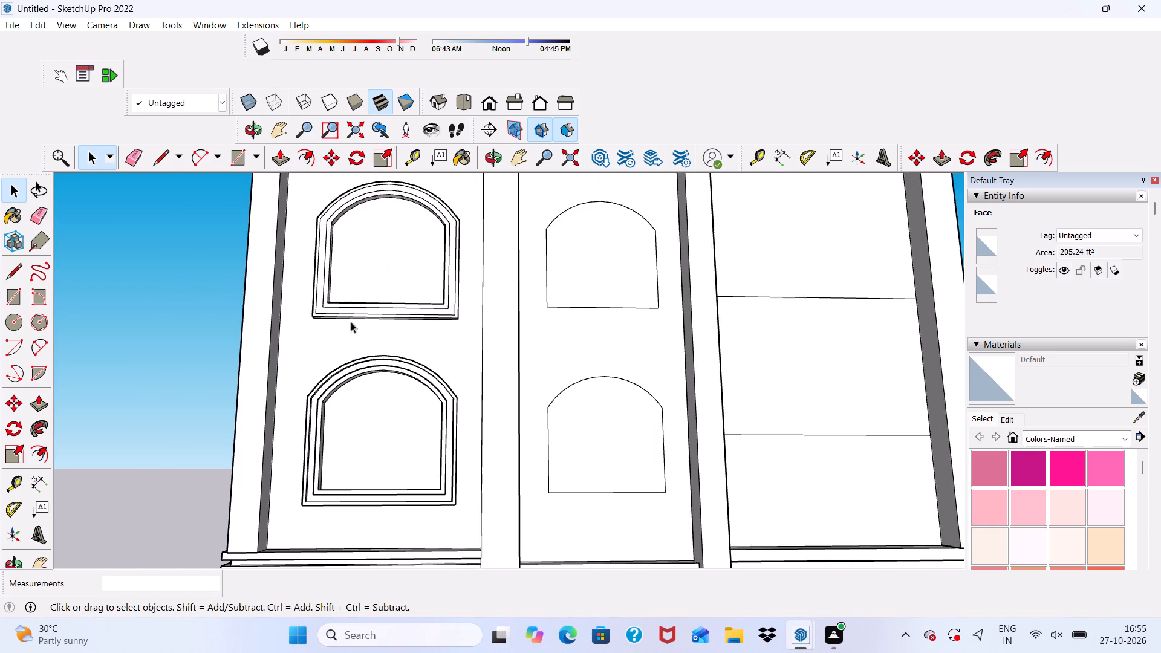
Push/Pull the outermost ring of the second window's trim frame outward by 3".
{"action": "scroll", "coordinate": [342, 221], "scroll_direction": "up", "scroll_amount": 11}
{"action": "scroll", "coordinate": [273, 203], "scroll_direction": "up", "scroll_amount": 3}
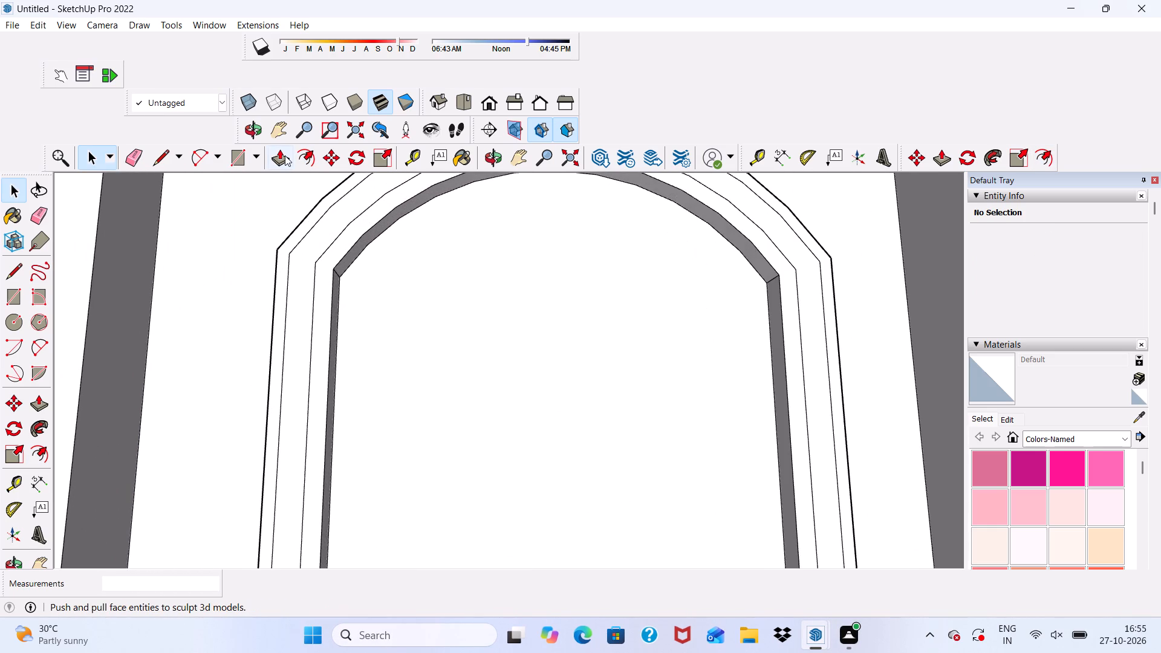
{"action": "left_click", "coordinate": [285, 155]}
{"action": "scroll", "coordinate": [303, 209], "scroll_direction": "up", "scroll_amount": 4}
{"action": "left_click", "coordinate": [299, 235]}
{"action": "scroll", "coordinate": [257, 227], "scroll_direction": "down", "scroll_amount": 4}
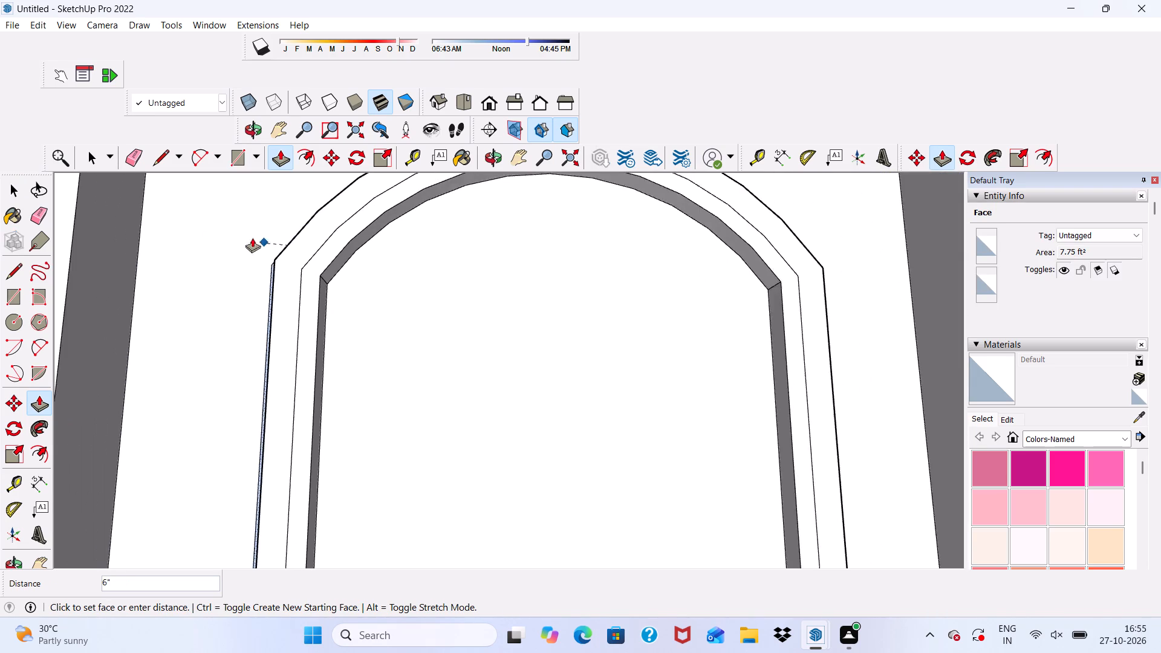
{"action": "scroll", "coordinate": [155, 270], "scroll_direction": "down", "scroll_amount": 2}
{"action": "scroll", "coordinate": [268, 253], "scroll_direction": "down", "scroll_amount": 1}
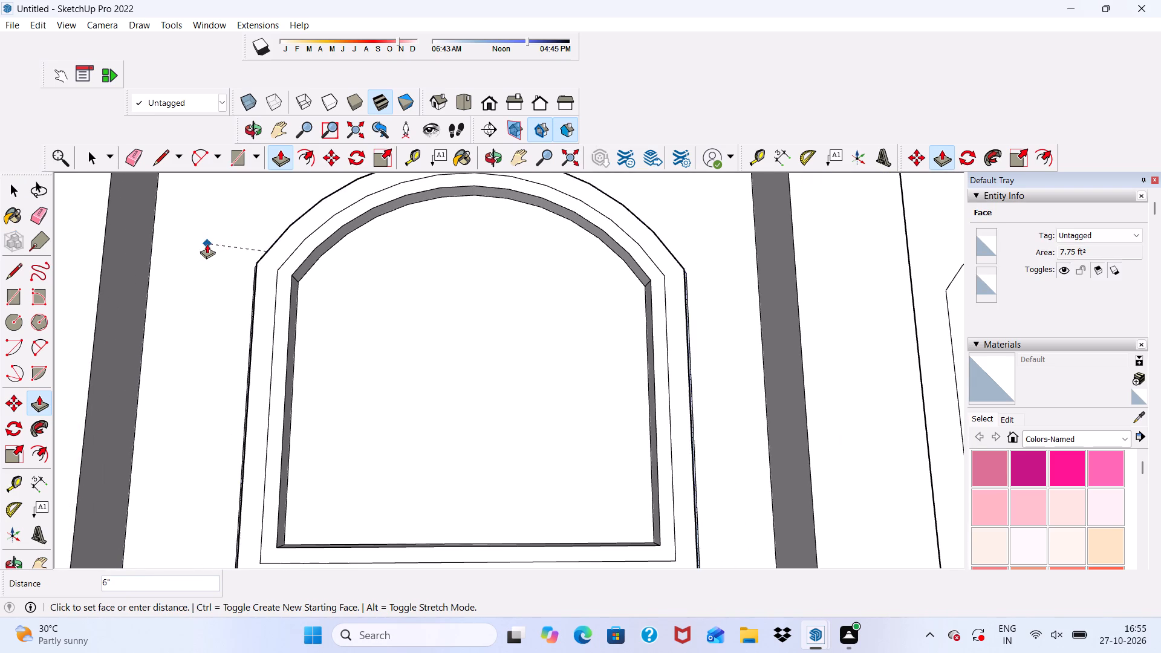
{"action": "scroll", "coordinate": [237, 296], "scroll_direction": "down", "scroll_amount": 4}
{"action": "middle_click_drag", "start_coordinate": [251, 296], "coordinate": [268, 319]}
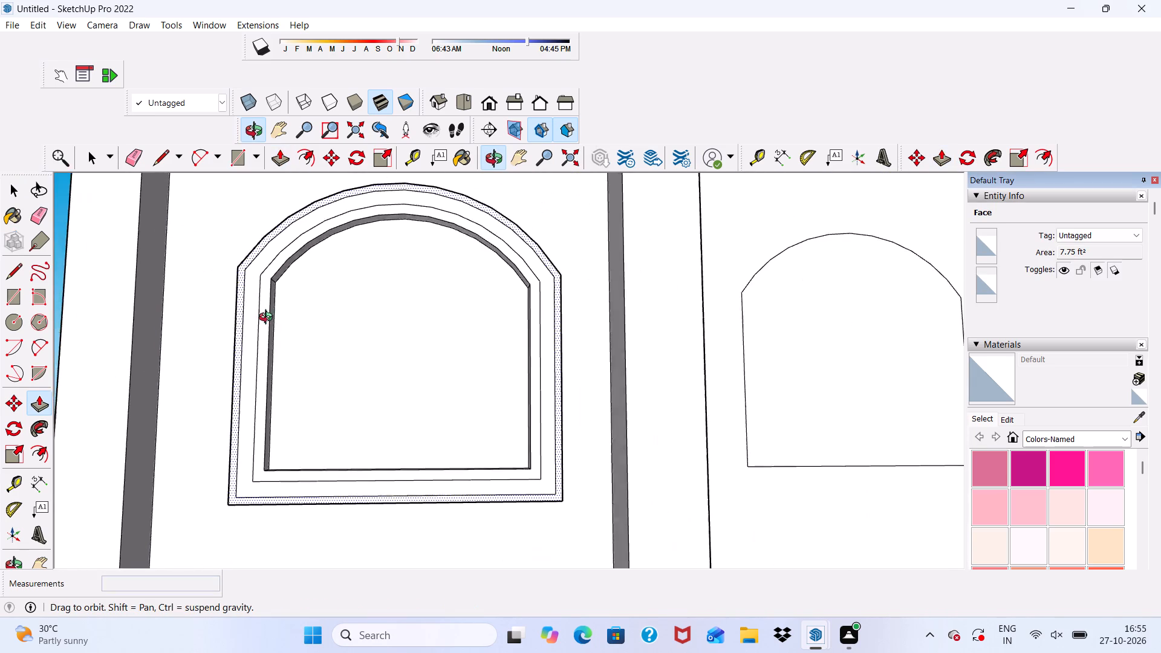
{"action": "middle_click_drag", "start_coordinate": [268, 319], "coordinate": [286, 513]}
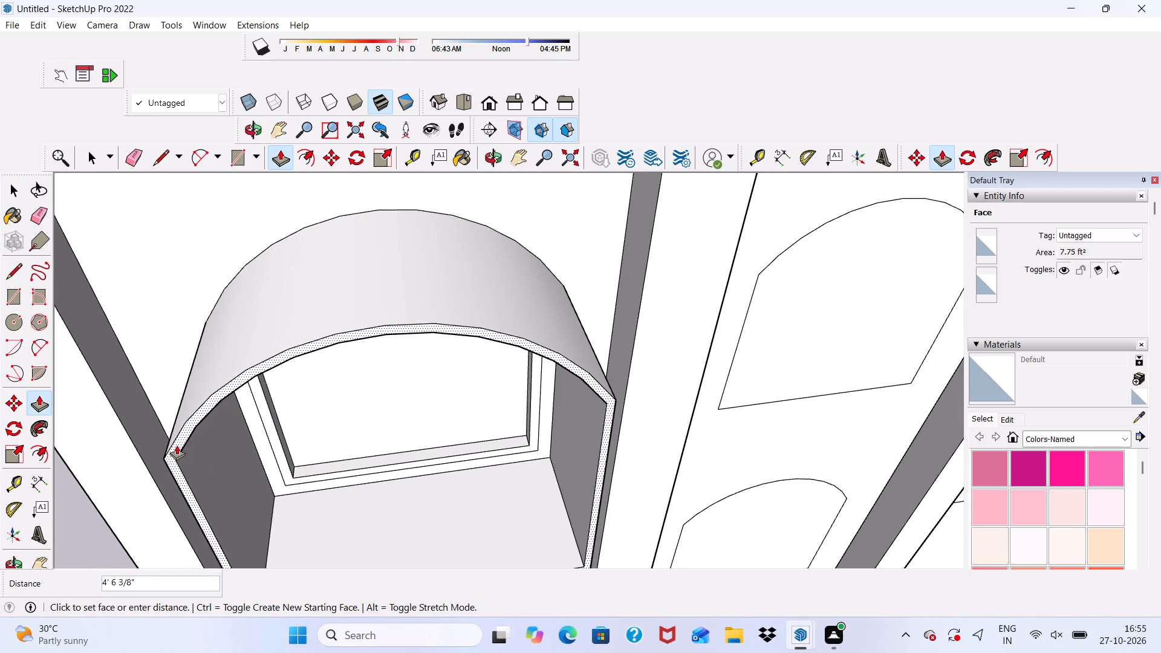
{"action": "key", "text": "3"}
{"action": "key", "text": "shift+quotedbl"}
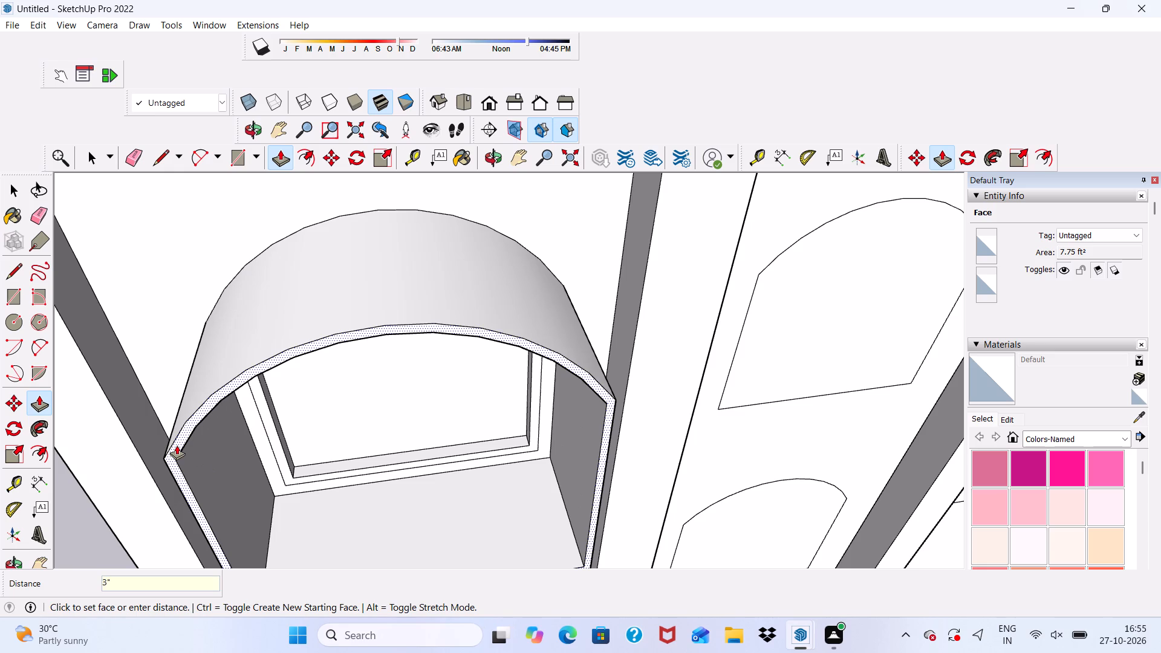
{"action": "key", "text": "Return"}
Push/Pull the innermost ring of the second window's trim frame, around the opening, outward by 3".
{"action": "scroll", "coordinate": [221, 372], "scroll_direction": "up", "scroll_amount": 3}
{"action": "scroll", "coordinate": [255, 329], "scroll_direction": "up", "scroll_amount": 3}
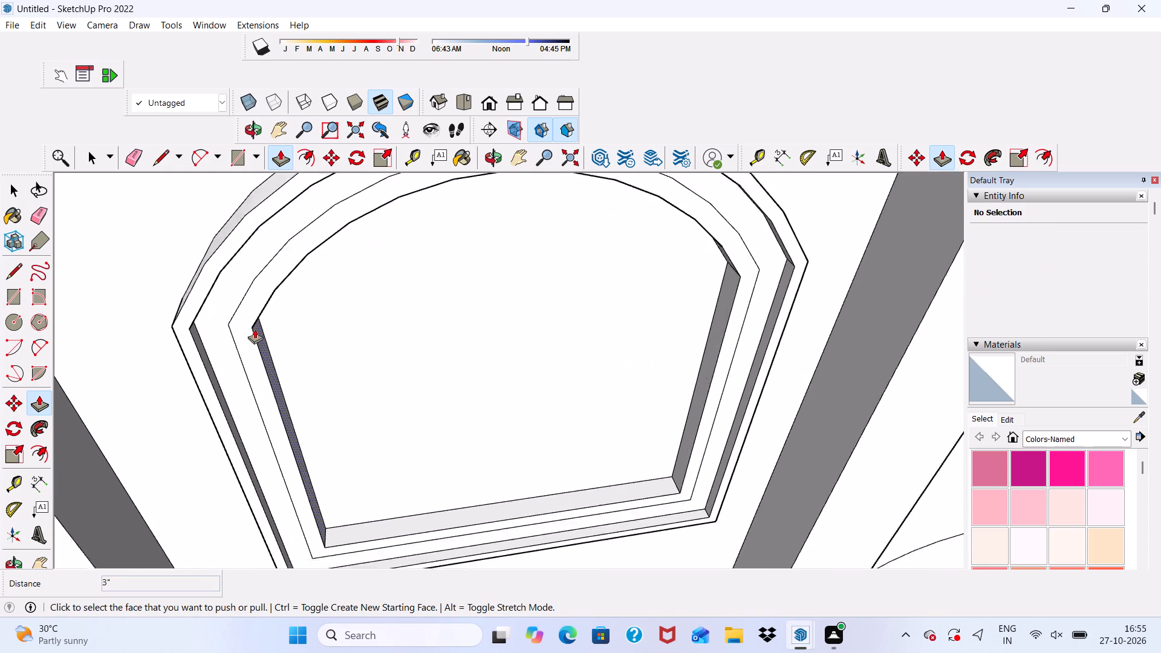
{"action": "scroll", "coordinate": [255, 329], "scroll_direction": "up", "scroll_amount": 2}
{"action": "left_click", "coordinate": [244, 341]}
{"action": "key", "text": "3"}
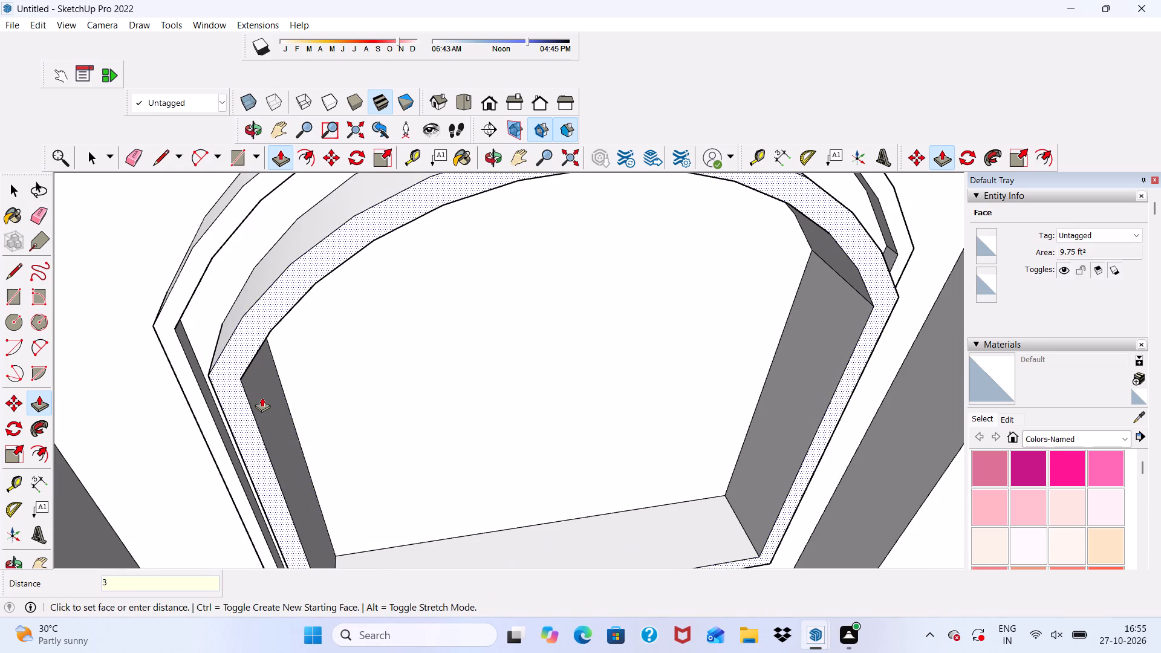
{"action": "key", "text": "shift+quotedbl"}
{"action": "key", "text": "Return"}
{"action": "key", "text": "space"}
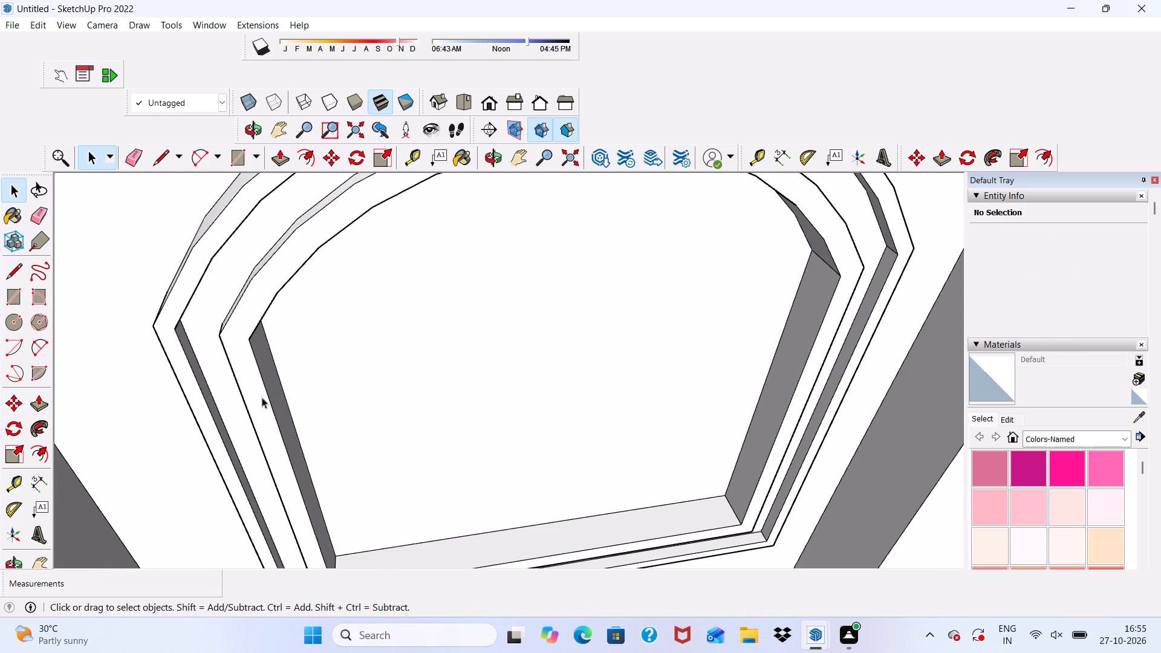
Examine the second window's stepped trim frame and the plain window outline above it.
{"action": "scroll", "coordinate": [270, 399], "scroll_direction": "up", "scroll_amount": 1}
{"action": "scroll", "coordinate": [270, 399], "scroll_direction": "down", "scroll_amount": 9}
{"action": "middle_click_drag", "start_coordinate": [369, 414], "coordinate": [379, 273]}
{"action": "scroll", "coordinate": [378, 284], "scroll_direction": "up", "scroll_amount": 2}
{"action": "scroll", "coordinate": [378, 284], "scroll_direction": "down", "scroll_amount": 5}
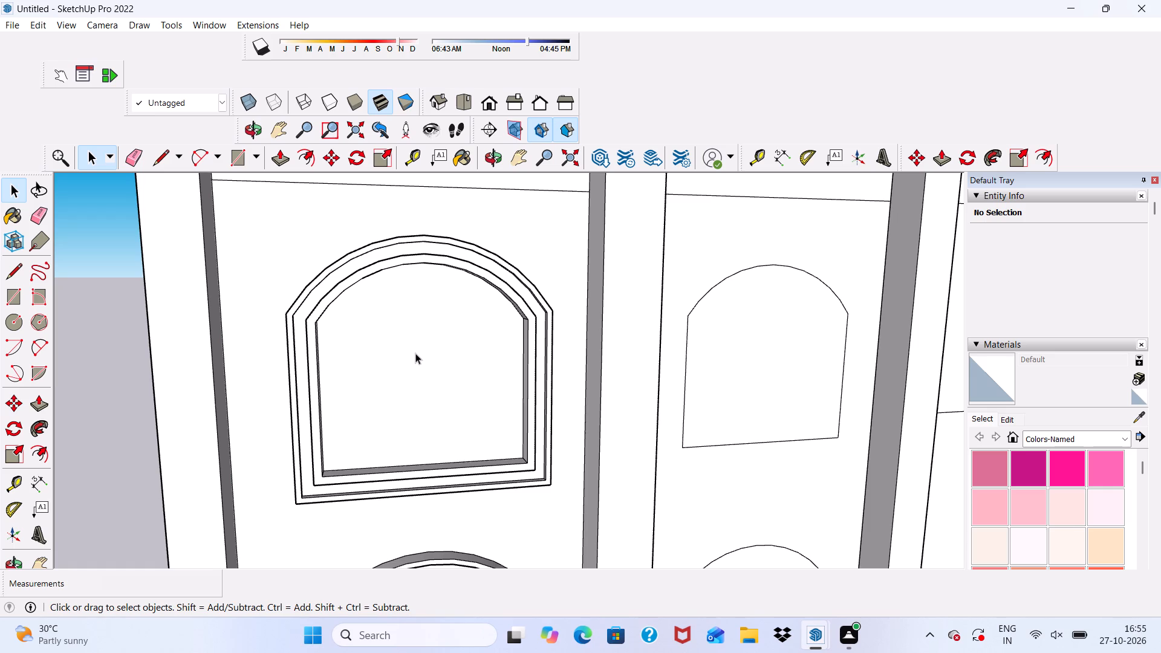
{"action": "scroll", "coordinate": [412, 430], "scroll_direction": "down", "scroll_amount": 5}
{"action": "middle_click_drag", "start_coordinate": [452, 394], "coordinate": [342, 408]}
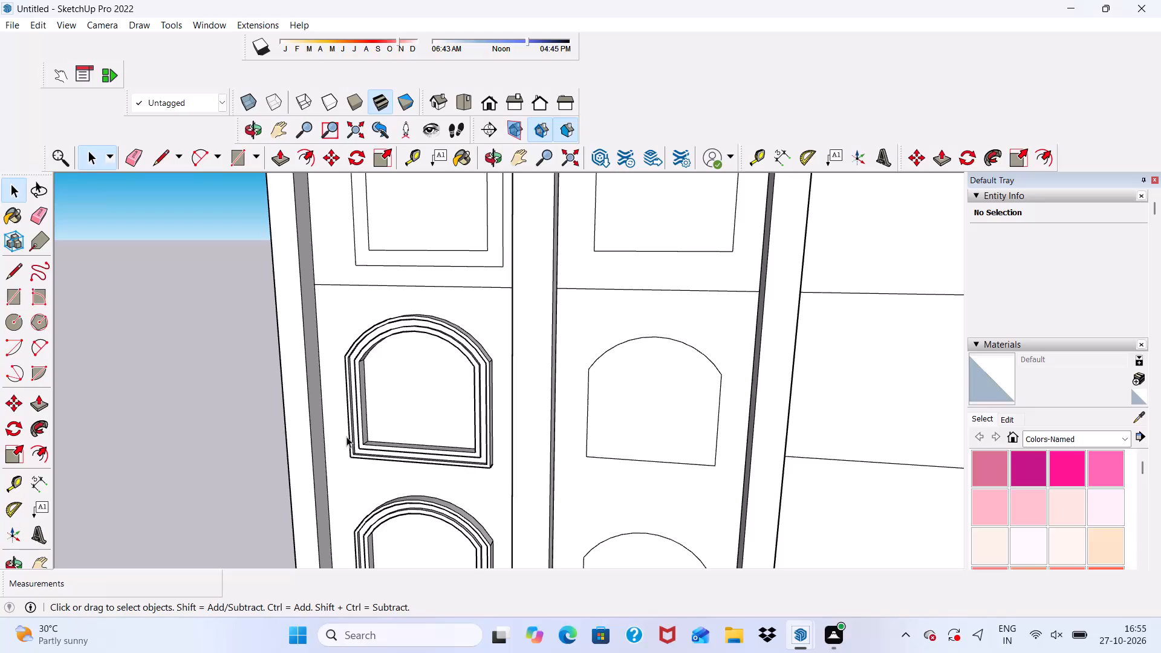
Push/Pull the flat frame face around the third window up in the left column outward by 6".
{"action": "scroll", "coordinate": [345, 436], "scroll_direction": "down", "scroll_amount": 5}
{"action": "scroll", "coordinate": [420, 481], "scroll_direction": "up", "scroll_amount": 2}
{"action": "middle_click_drag", "start_coordinate": [420, 481], "coordinate": [478, 393]}
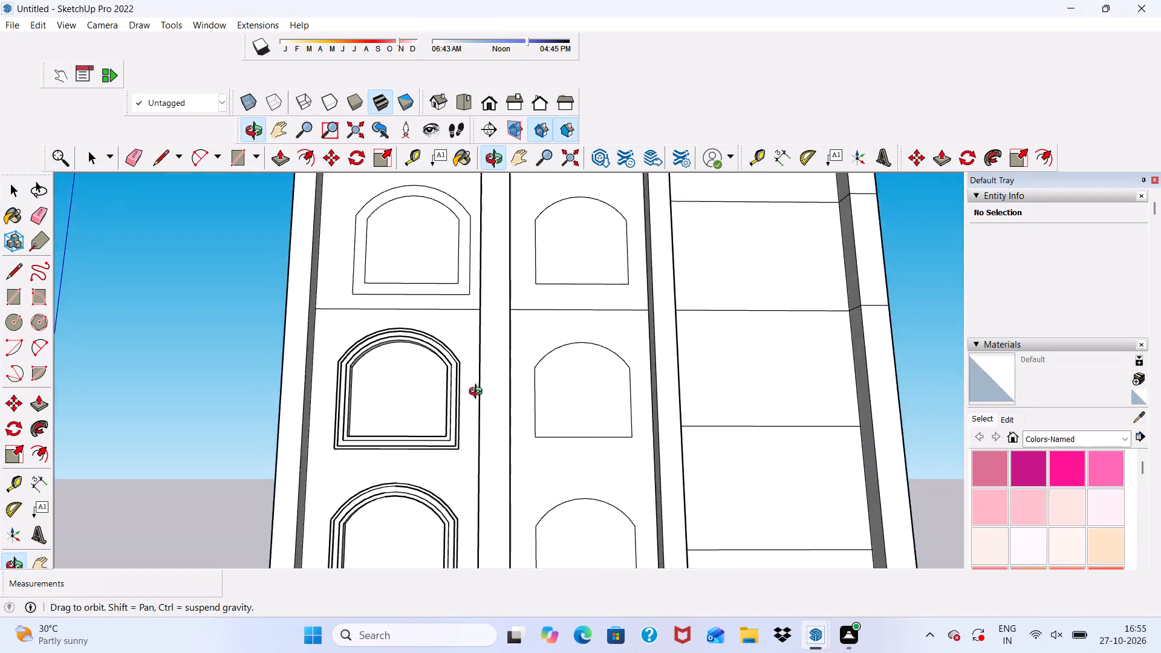
{"action": "middle_click_drag", "start_coordinate": [478, 393], "coordinate": [479, 435]}
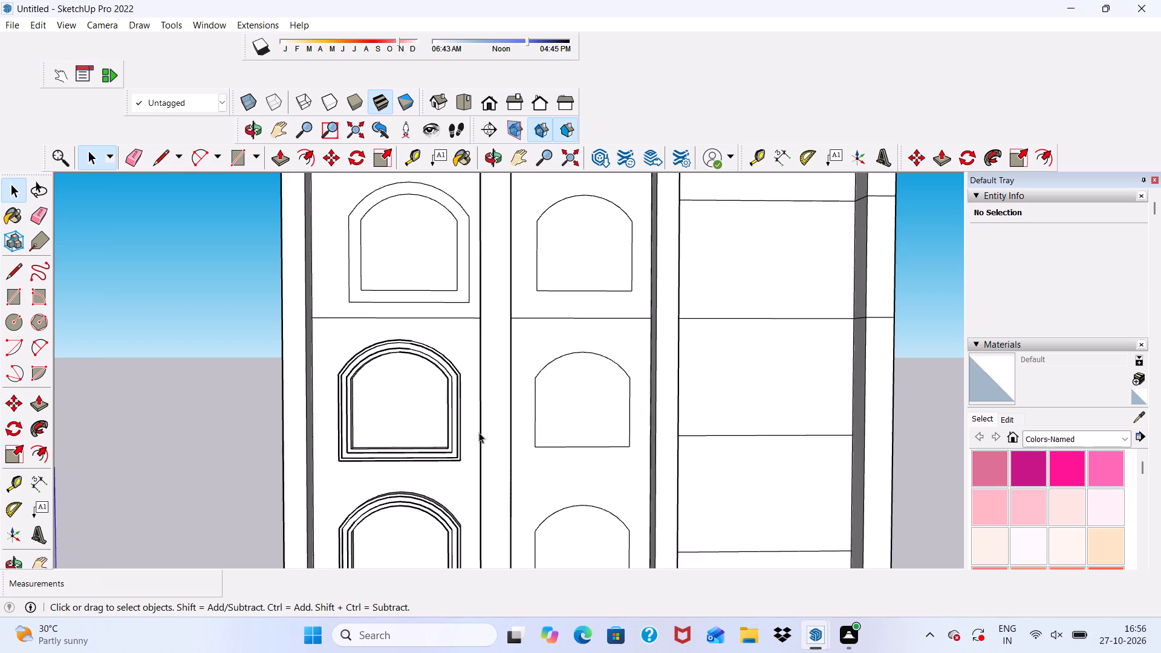
{"action": "scroll", "coordinate": [467, 441], "scroll_direction": "down", "scroll_amount": 1}
{"action": "scroll", "coordinate": [403, 408], "scroll_direction": "down", "scroll_amount": 5}
{"action": "scroll", "coordinate": [443, 276], "scroll_direction": "up", "scroll_amount": 5}
{"action": "scroll", "coordinate": [442, 291], "scroll_direction": "down", "scroll_amount": 2}
{"action": "scroll", "coordinate": [360, 554], "scroll_direction": "up", "scroll_amount": 1}
{"action": "middle_click_drag", "start_coordinate": [360, 554], "coordinate": [338, 467]}
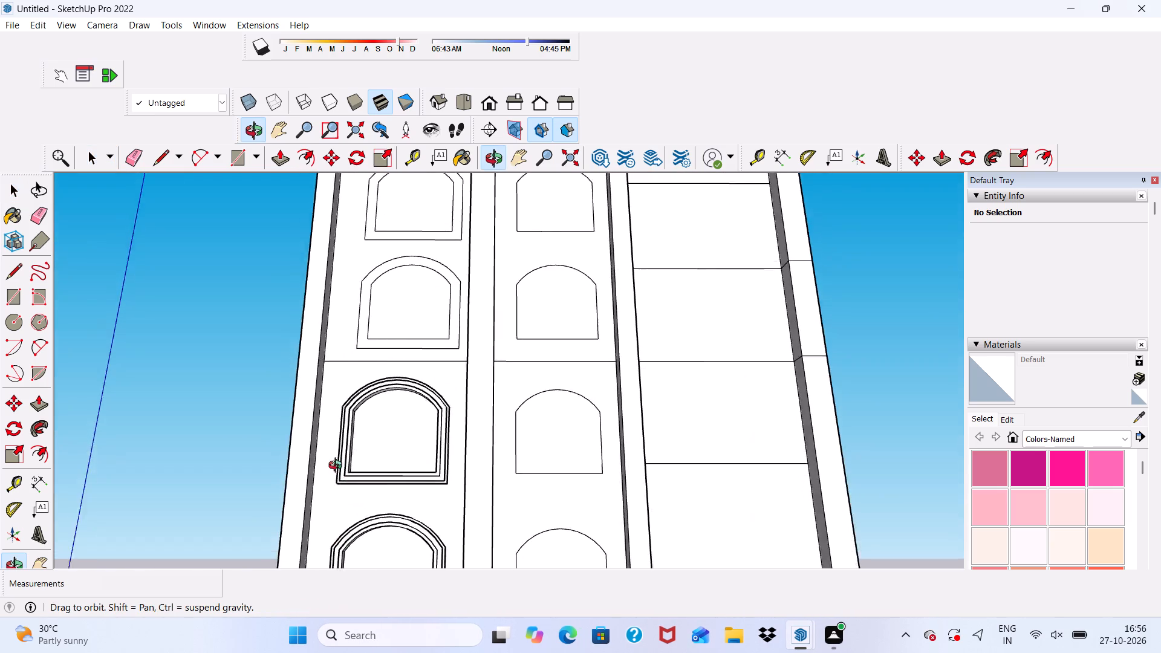
{"action": "middle_click_drag", "start_coordinate": [338, 467], "coordinate": [258, 586]}
{"action": "scroll", "coordinate": [279, 588], "scroll_direction": "up", "scroll_amount": 4}
{"action": "scroll", "coordinate": [420, 311], "scroll_direction": "up", "scroll_amount": 8}
{"action": "scroll", "coordinate": [409, 233], "scroll_direction": "down", "scroll_amount": 1}
{"action": "scroll", "coordinate": [387, 291], "scroll_direction": "up", "scroll_amount": 3}
{"action": "scroll", "coordinate": [312, 354], "scroll_direction": "up", "scroll_amount": 3}
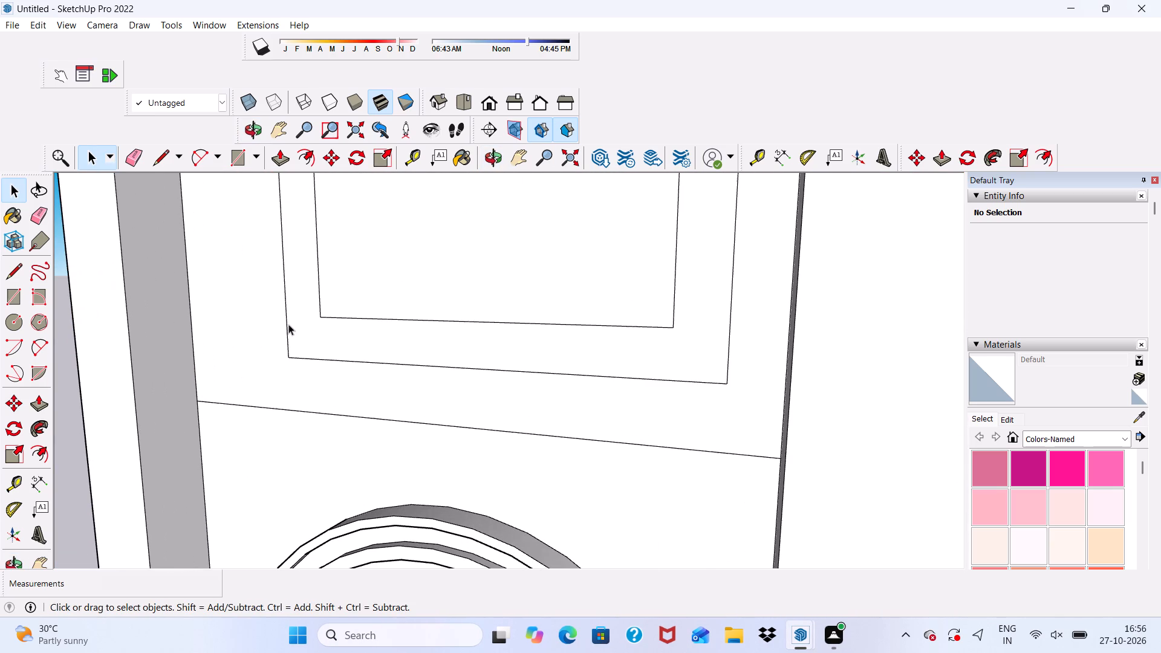
{"action": "left_click", "coordinate": [294, 311]}
{"action": "left_click", "coordinate": [278, 152]}
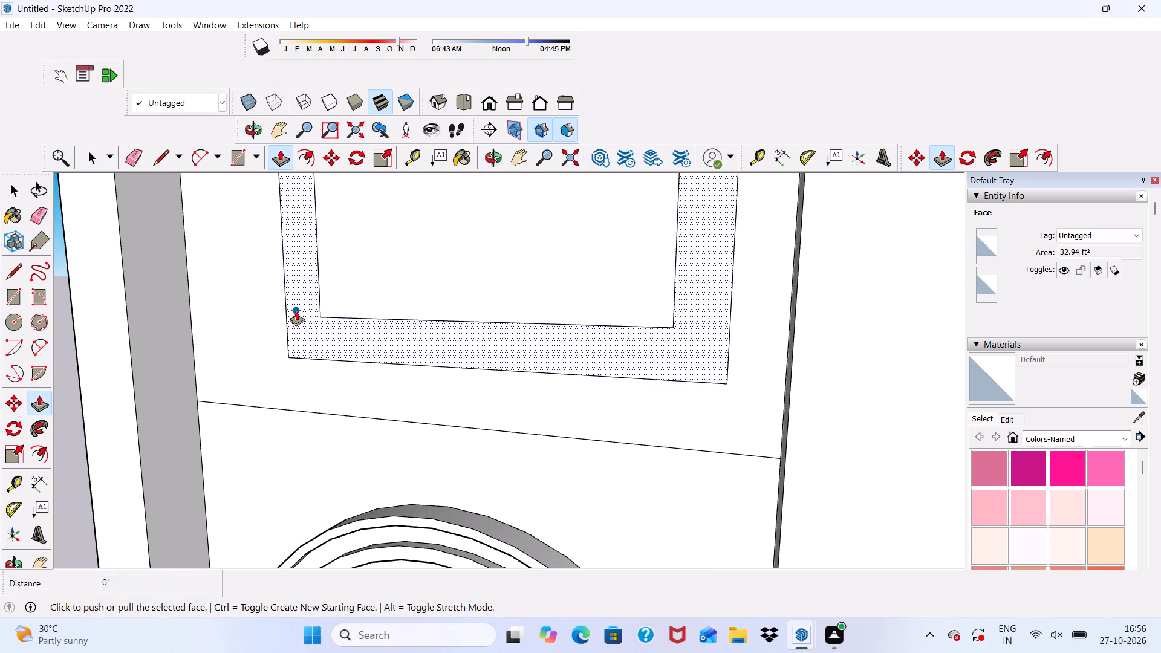
{"action": "left_click", "coordinate": [296, 311]}
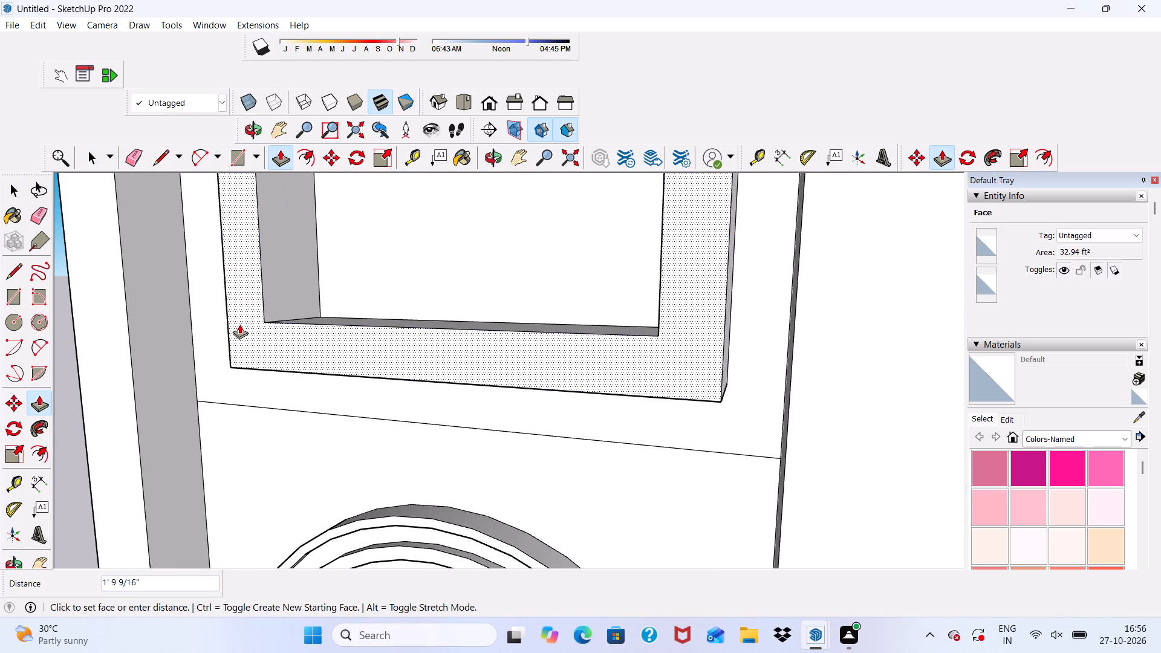
{"action": "key", "text": "6"}
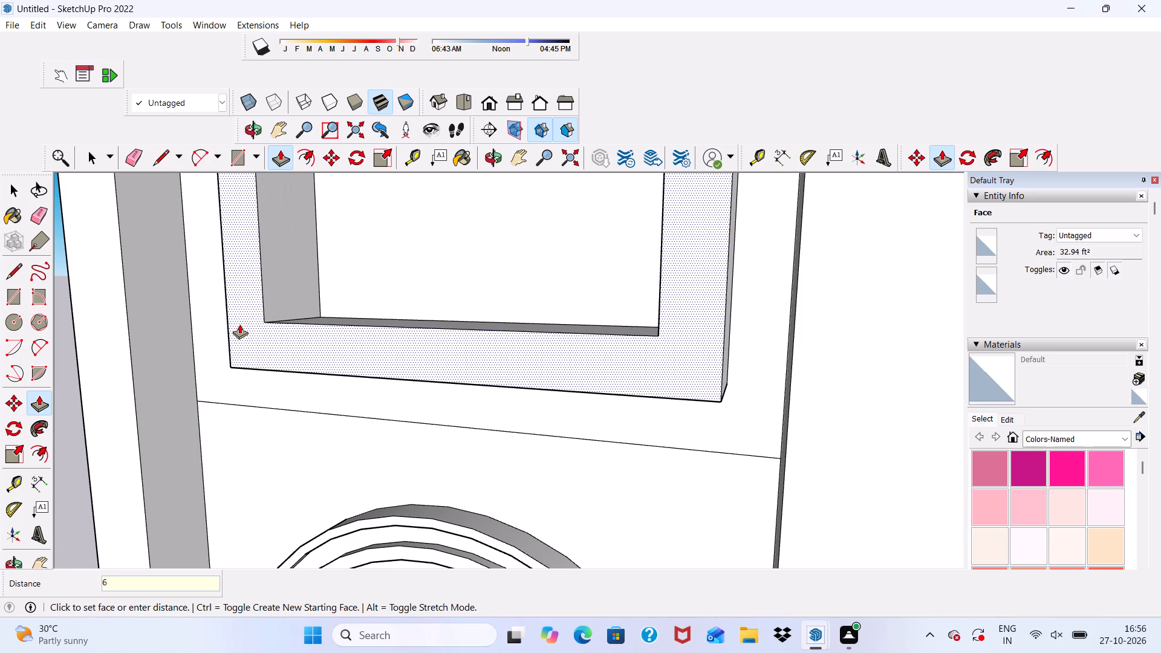
{"action": "key", "text": "shift+quotedbl"}
{"action": "key", "text": "Return"}
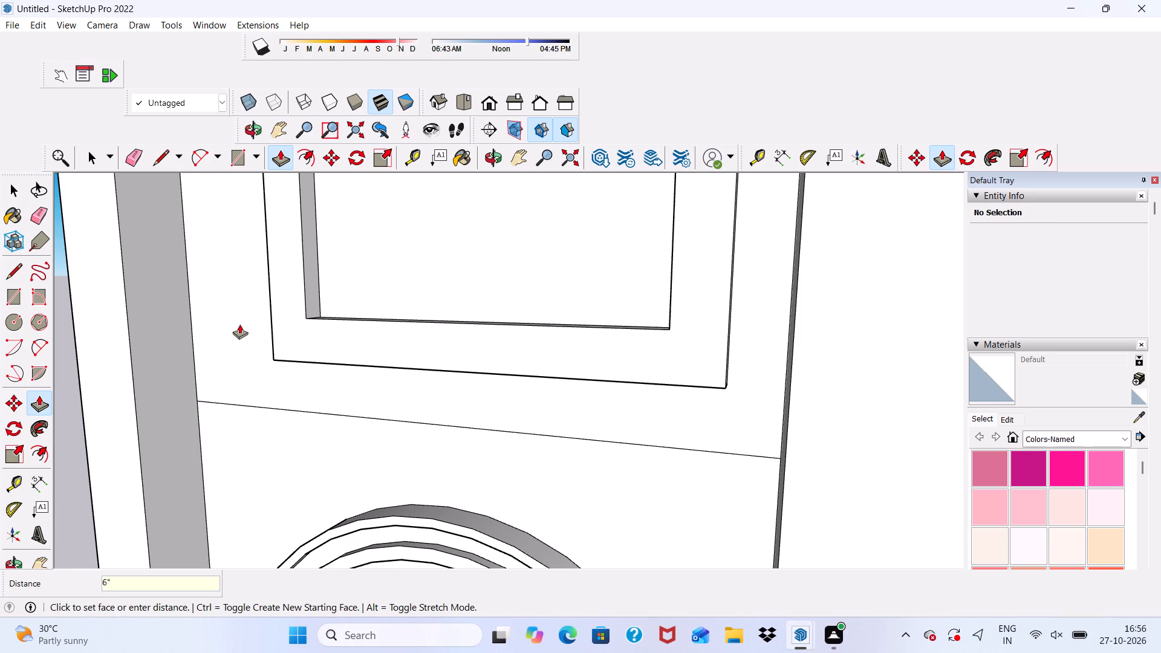
Offset the outer edge of the third window's raised frame face inward by about 3".
{"action": "scroll", "coordinate": [239, 324], "scroll_direction": "down", "scroll_amount": 12}
{"action": "scroll", "coordinate": [323, 336], "scroll_direction": "down", "scroll_amount": 2}
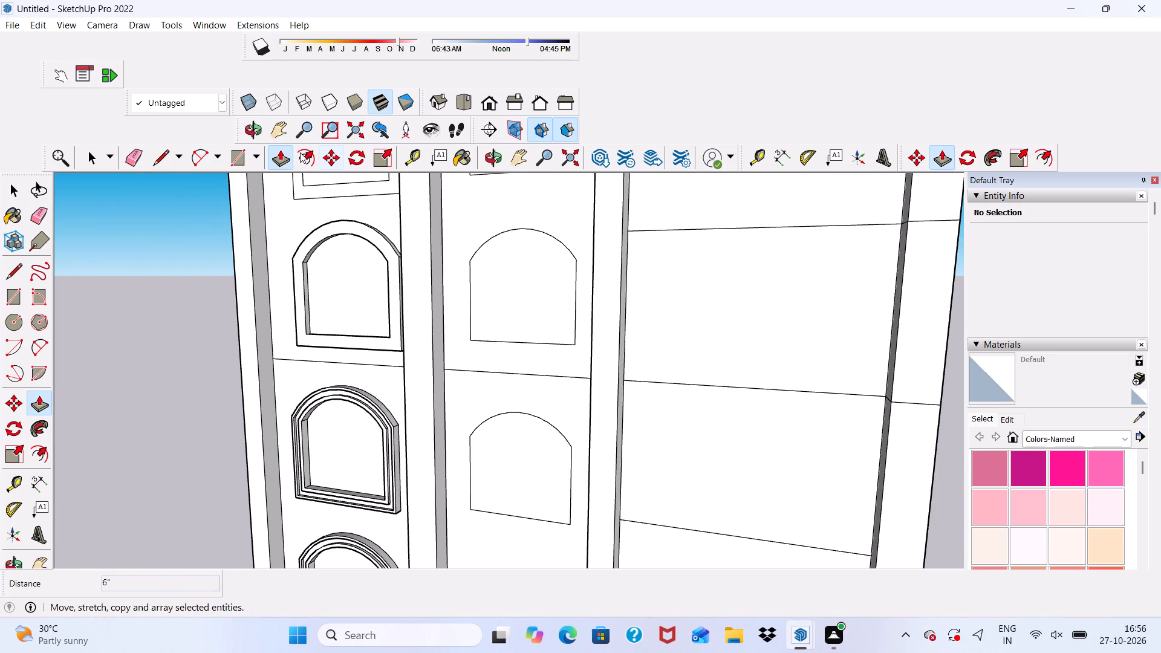
{"action": "left_click", "coordinate": [314, 145]}
{"action": "scroll", "coordinate": [301, 364], "scroll_direction": "up", "scroll_amount": 3}
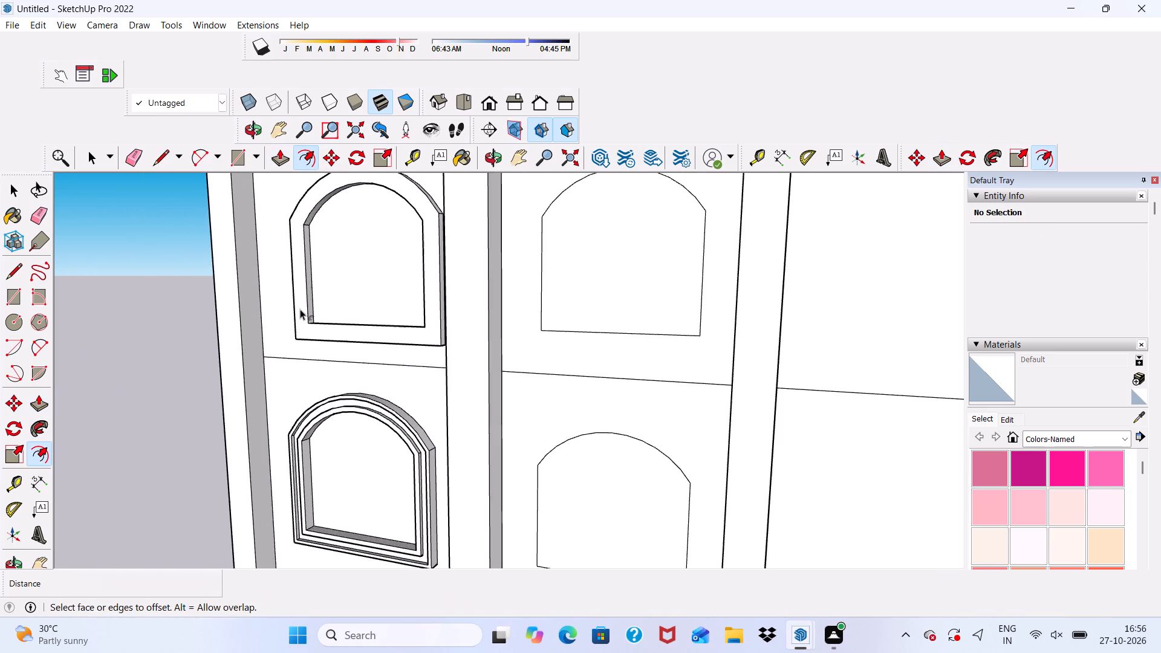
{"action": "scroll", "coordinate": [300, 302], "scroll_direction": "up", "scroll_amount": 2}
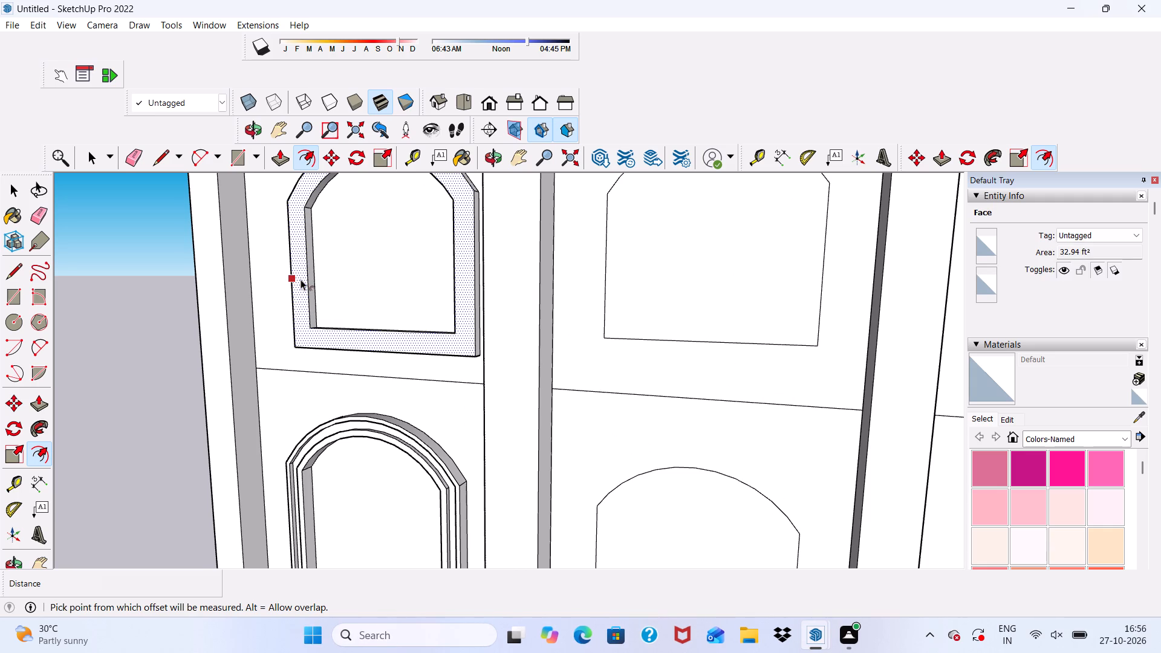
{"action": "left_click", "coordinate": [301, 279]}
{"action": "scroll", "coordinate": [293, 284], "scroll_direction": "up", "scroll_amount": 3}
{"action": "scroll", "coordinate": [293, 284], "scroll_direction": "down", "scroll_amount": 1}
{"action": "scroll", "coordinate": [293, 284], "scroll_direction": "up", "scroll_amount": 2}
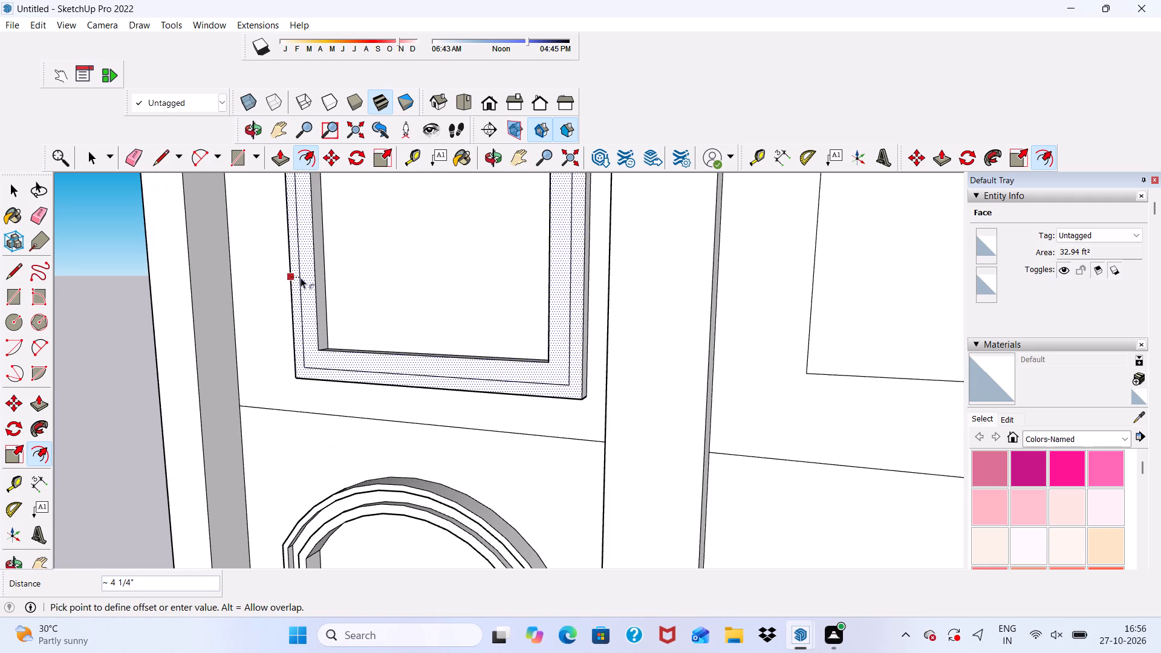
{"action": "scroll", "coordinate": [296, 270], "scroll_direction": "up", "scroll_amount": 1}
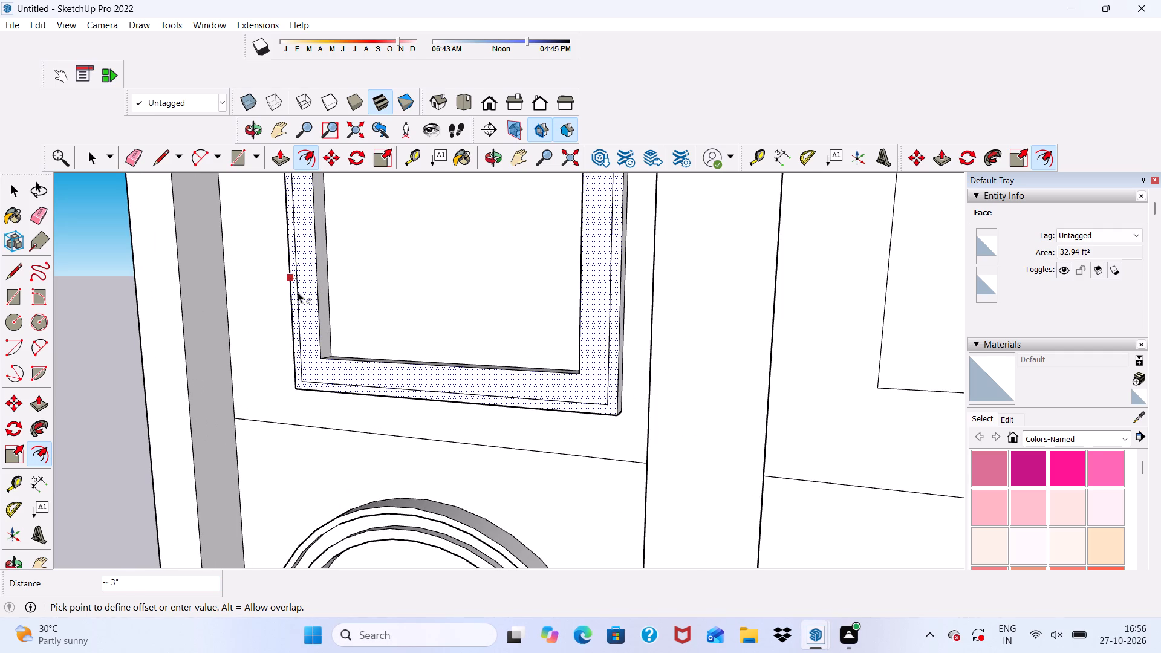
{"action": "left_click", "coordinate": [298, 292]}
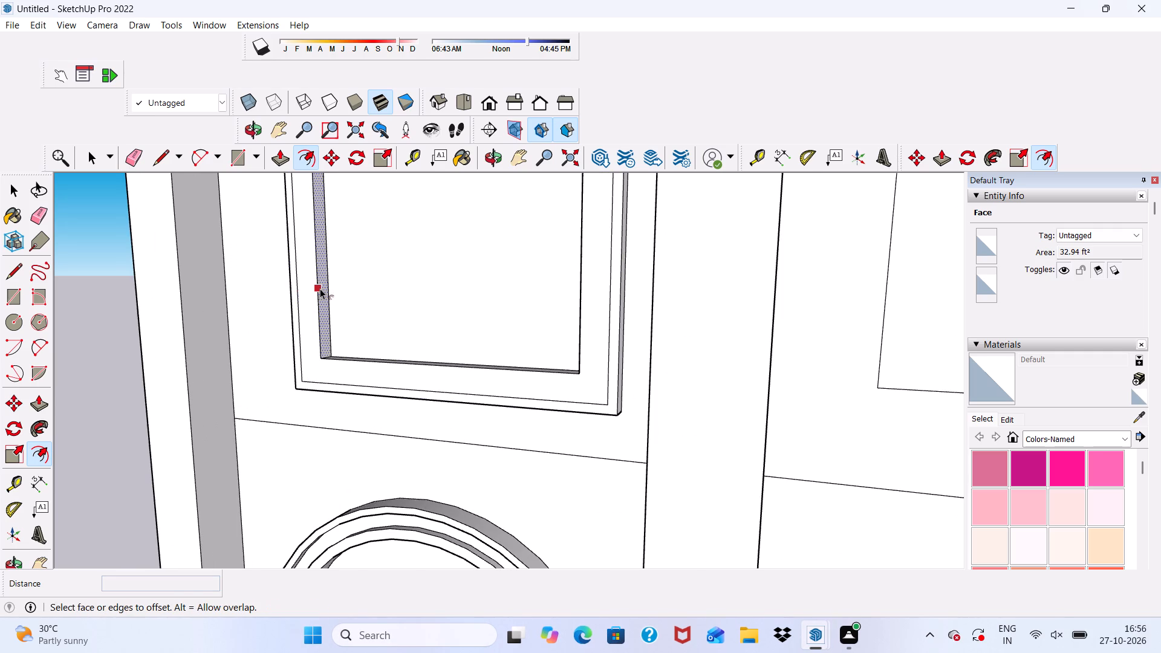
Offset the outer edge of the third window's remaining inner frame face inward by about 5 1/16" to form a third ring.
{"action": "scroll", "coordinate": [320, 288], "scroll_direction": "up", "scroll_amount": 5}
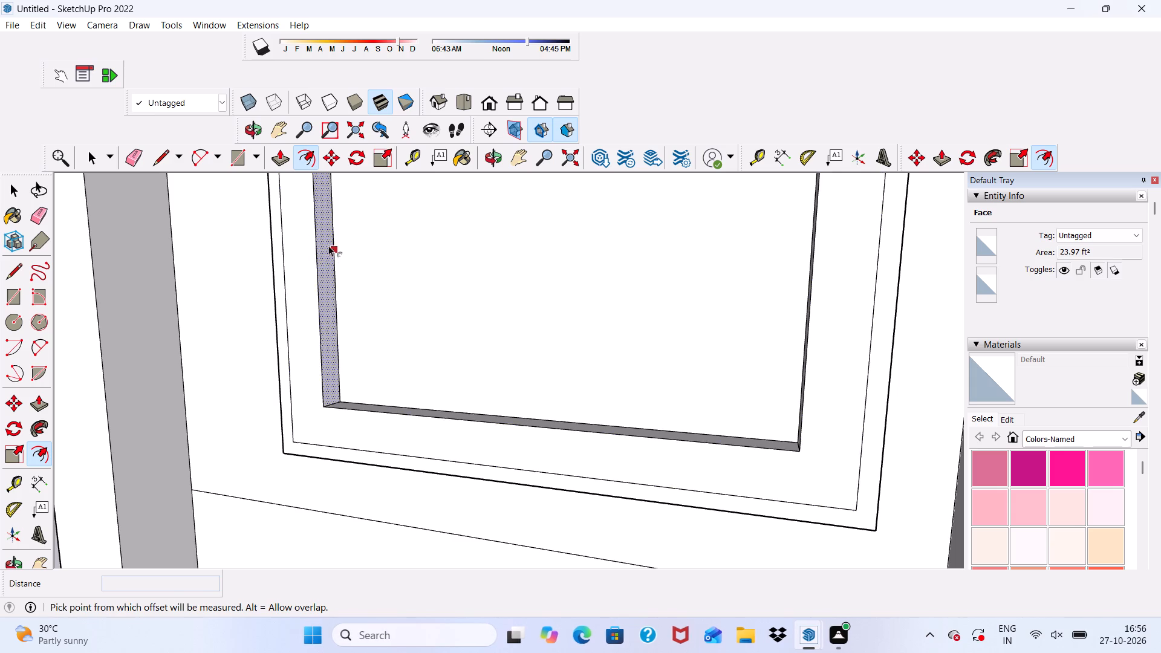
{"action": "scroll", "coordinate": [318, 226], "scroll_direction": "up", "scroll_amount": 1}
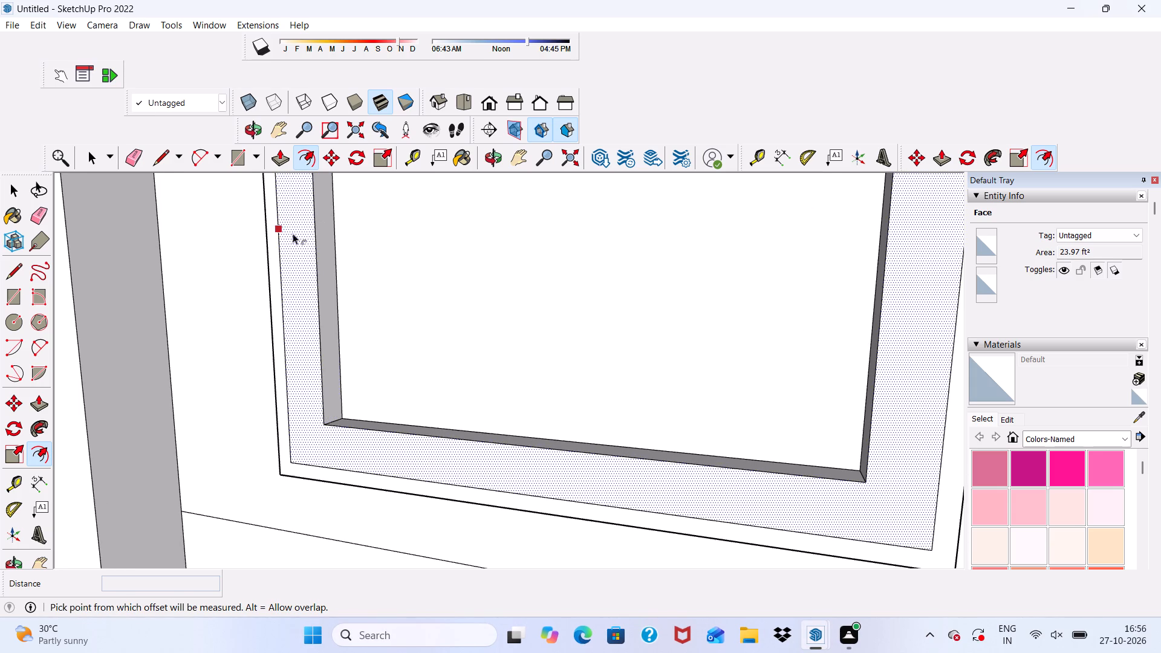
{"action": "scroll", "coordinate": [299, 262], "scroll_direction": "down", "scroll_amount": 1}
{"action": "left_click", "coordinate": [309, 371]}
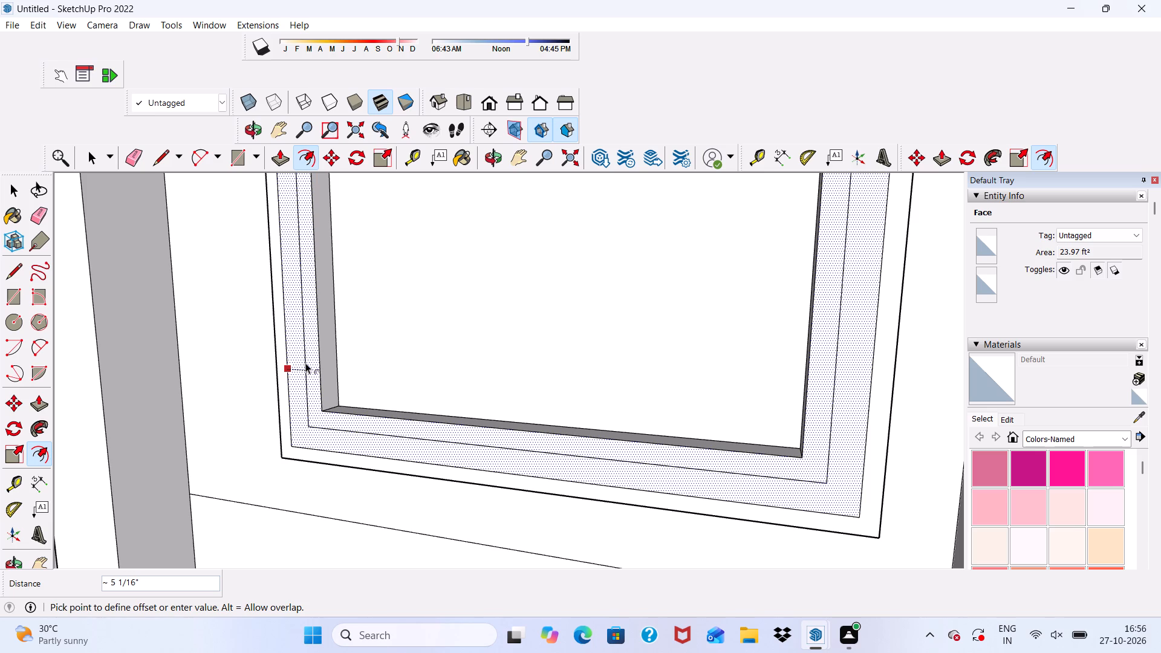
{"action": "left_click", "coordinate": [305, 363]}
Push/Pull the outermost ring of the third window's trim frame outward by 3".
{"action": "scroll", "coordinate": [320, 349], "scroll_direction": "down", "scroll_amount": 10}
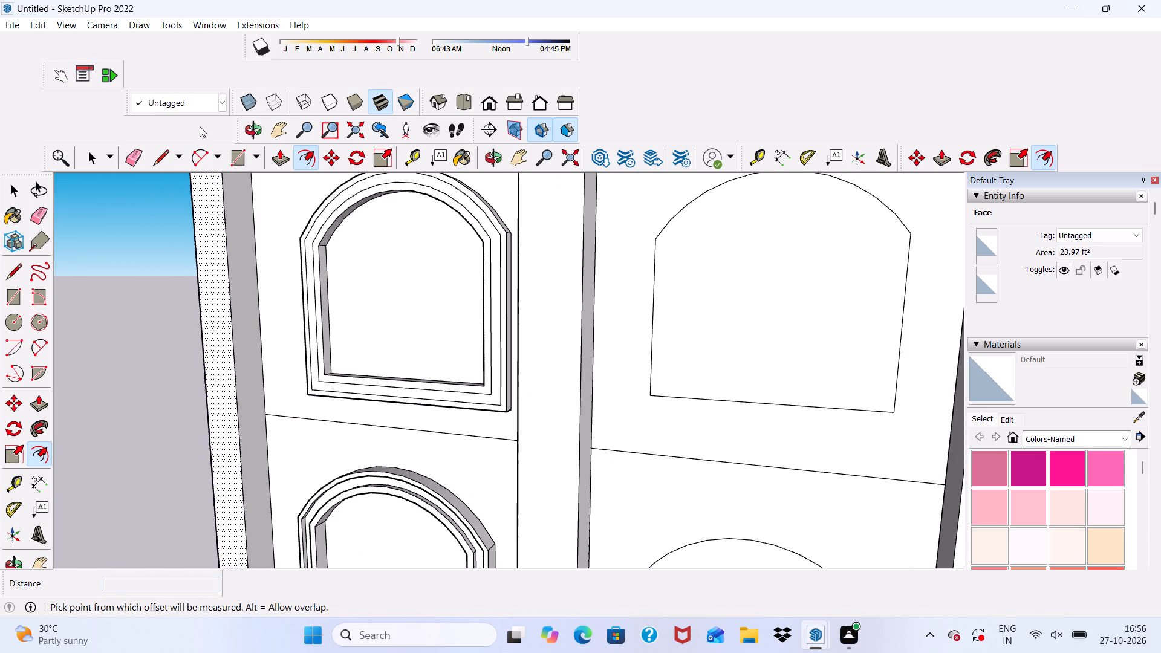
{"action": "left_click", "coordinate": [272, 162]}
{"action": "scroll", "coordinate": [290, 314], "scroll_direction": "up", "scroll_amount": 7}
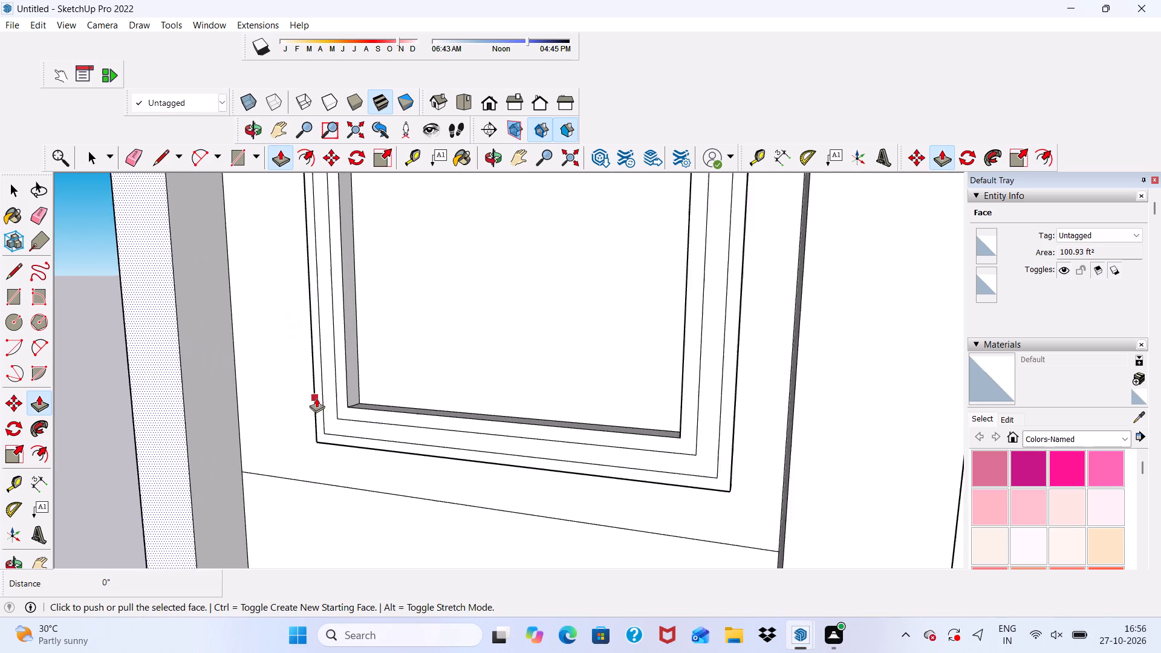
{"action": "scroll", "coordinate": [316, 398], "scroll_direction": "up", "scroll_amount": 1}
{"action": "key", "text": "space"}
{"action": "left_click", "coordinate": [65, 391]}
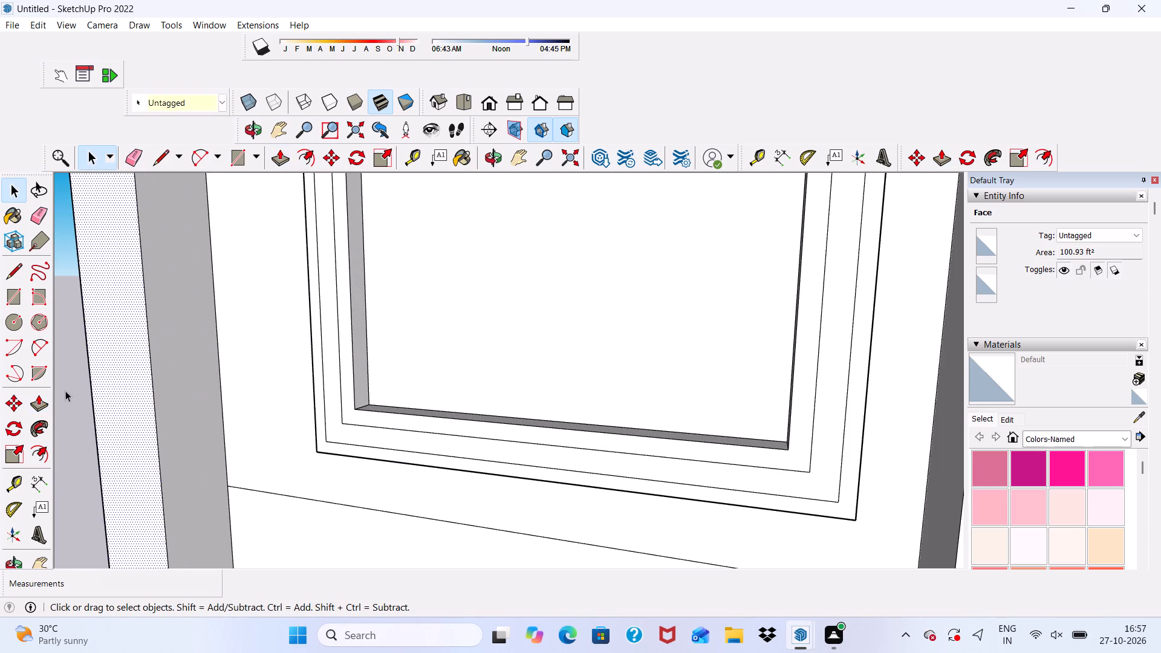
{"action": "scroll", "coordinate": [91, 388], "scroll_direction": "down", "scroll_amount": 9}
{"action": "middle_click_drag", "start_coordinate": [216, 432], "coordinate": [244, 304]}
{"action": "scroll", "coordinate": [299, 191], "scroll_direction": "up", "scroll_amount": 3}
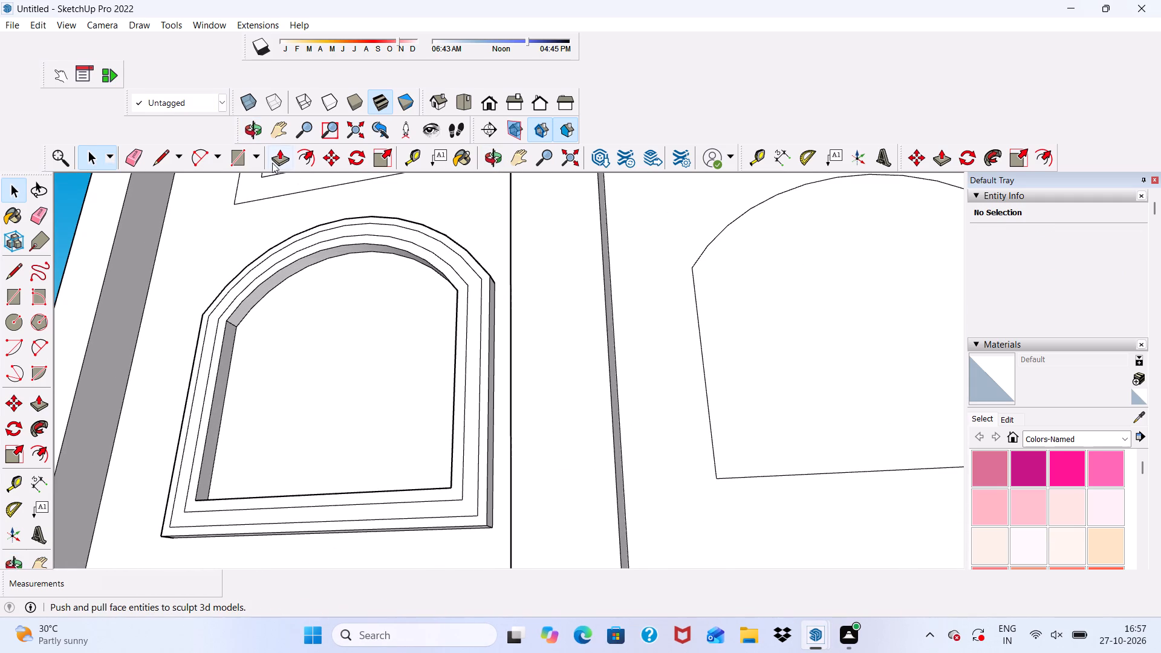
{"action": "left_click", "coordinate": [279, 154]}
{"action": "scroll", "coordinate": [167, 408], "scroll_direction": "up", "scroll_amount": 9}
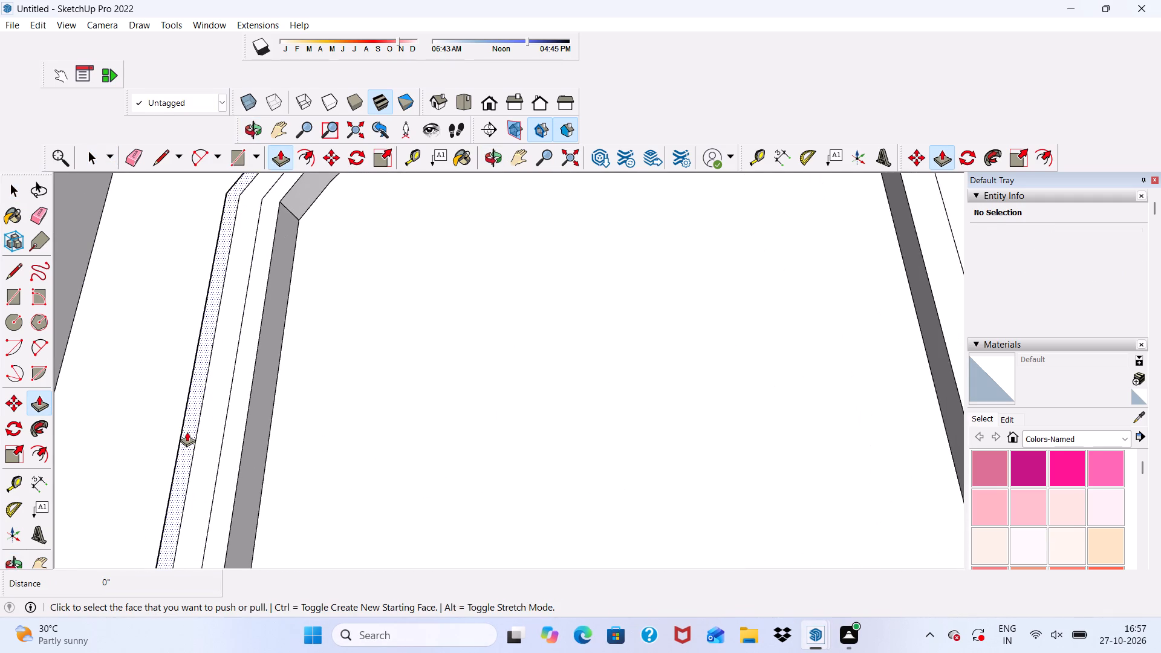
{"action": "left_click", "coordinate": [187, 432]}
{"action": "scroll", "coordinate": [119, 409], "scroll_direction": "down", "scroll_amount": 3}
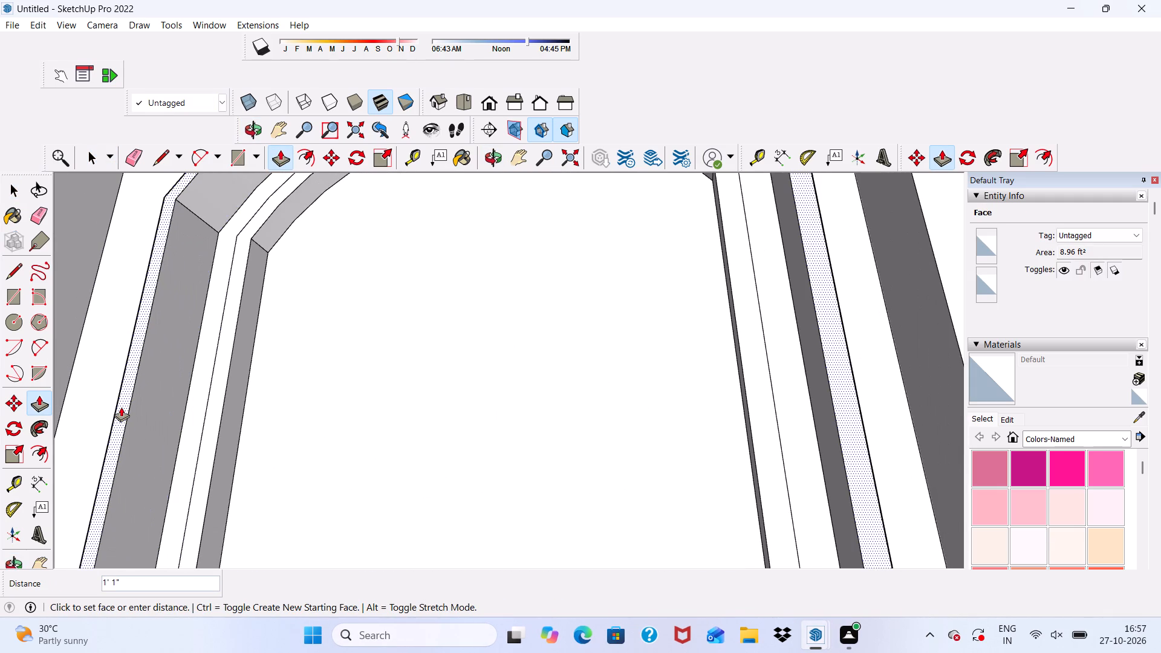
{"action": "key", "text": "3"}
{"action": "key", "text": "shift+quotedbl"}
{"action": "key", "text": "Return"}
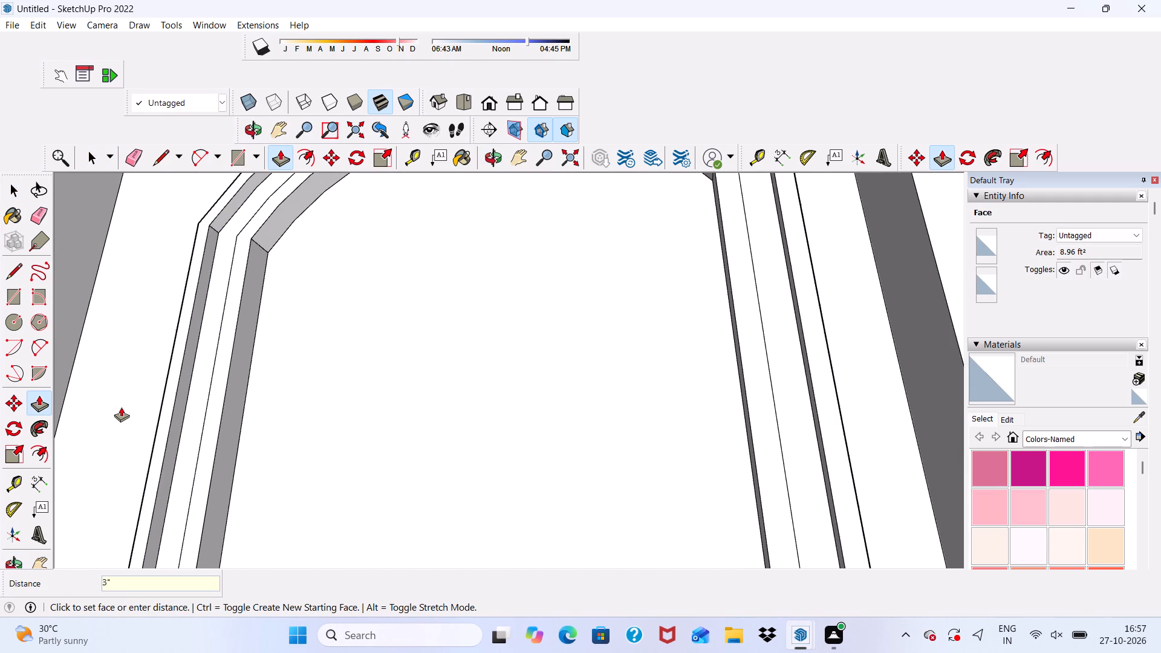
Push/Pull the innermost ring of the third window's trim frame, around the opening, outward by 3".
{"action": "scroll", "coordinate": [138, 422], "scroll_direction": "down", "scroll_amount": 6}
{"action": "scroll", "coordinate": [363, 249], "scroll_direction": "up", "scroll_amount": 4}
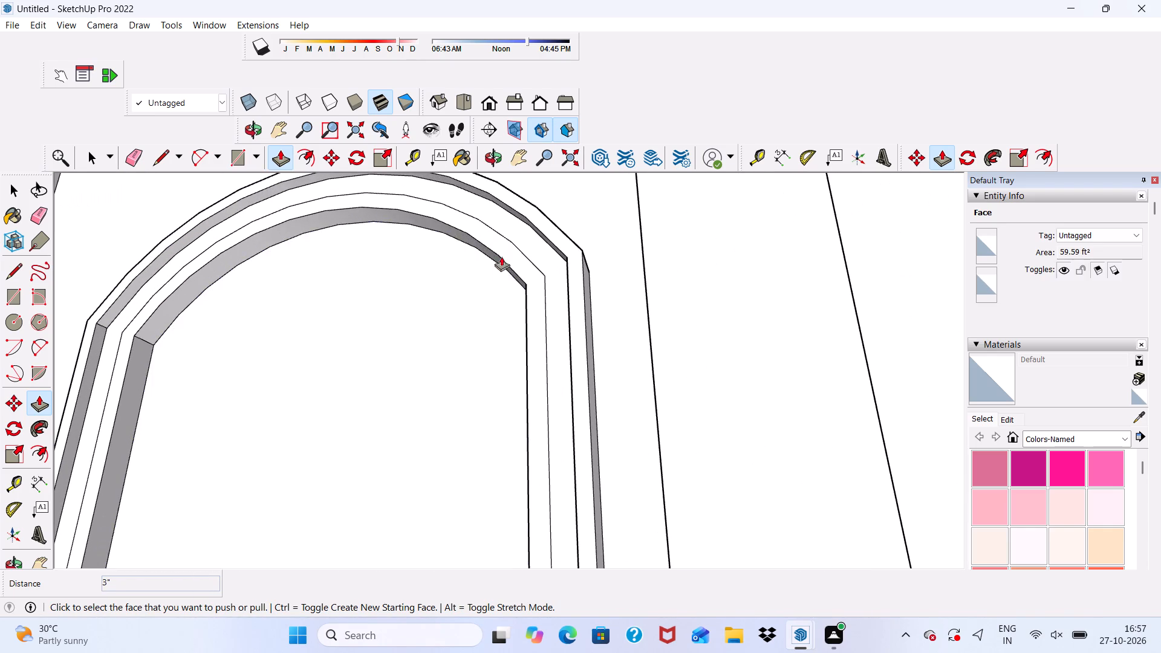
{"action": "scroll", "coordinate": [538, 282], "scroll_direction": "up", "scroll_amount": 2}
{"action": "left_click", "coordinate": [535, 282]}
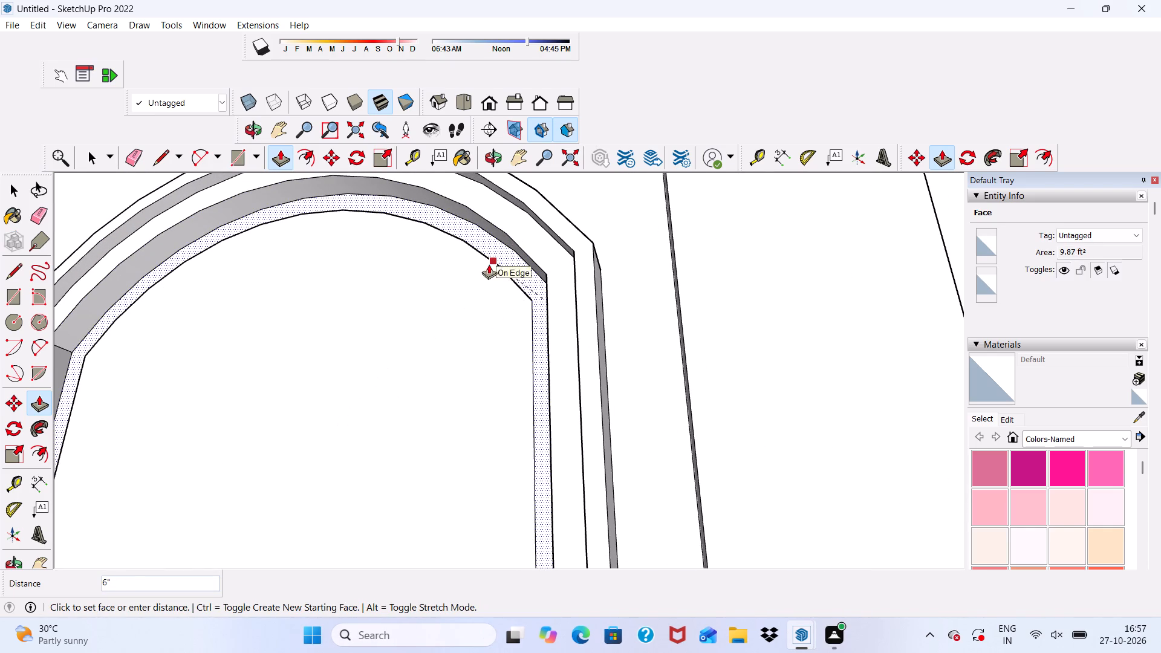
{"action": "scroll", "coordinate": [418, 226], "scroll_direction": "down", "scroll_amount": 5}
{"action": "middle_click_drag", "start_coordinate": [436, 296], "coordinate": [357, 425]}
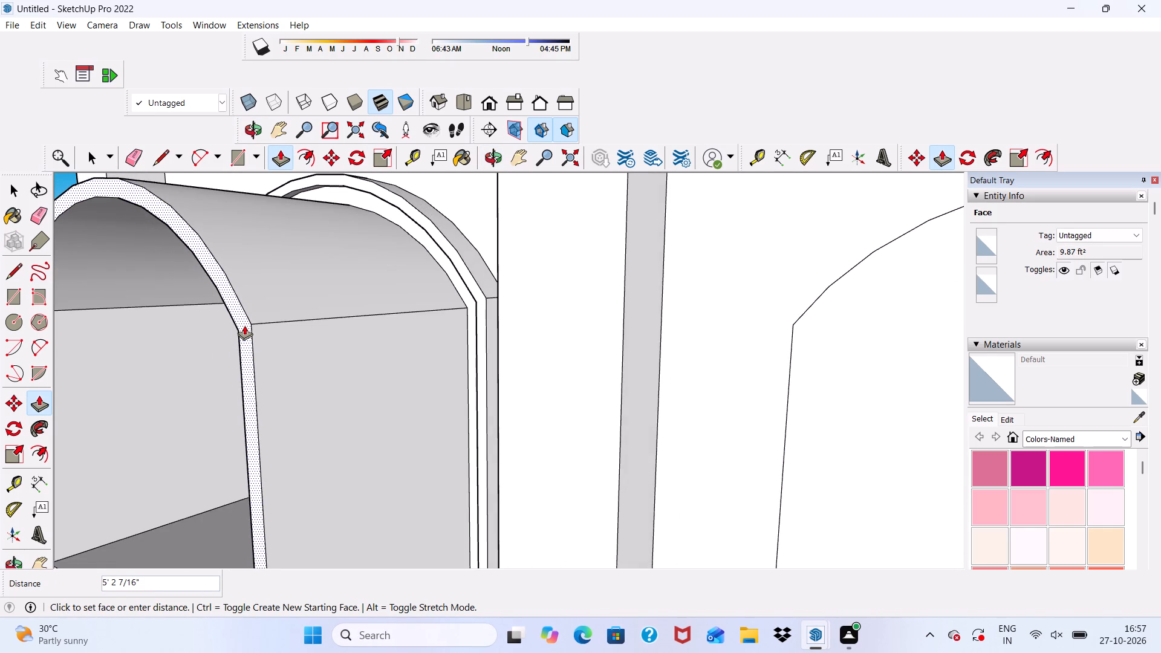
{"action": "key", "text": "3"}
{"action": "key", "text": "shift+quotedbl"}
{"action": "key", "text": "Return"}
{"action": "key", "text": "space"}
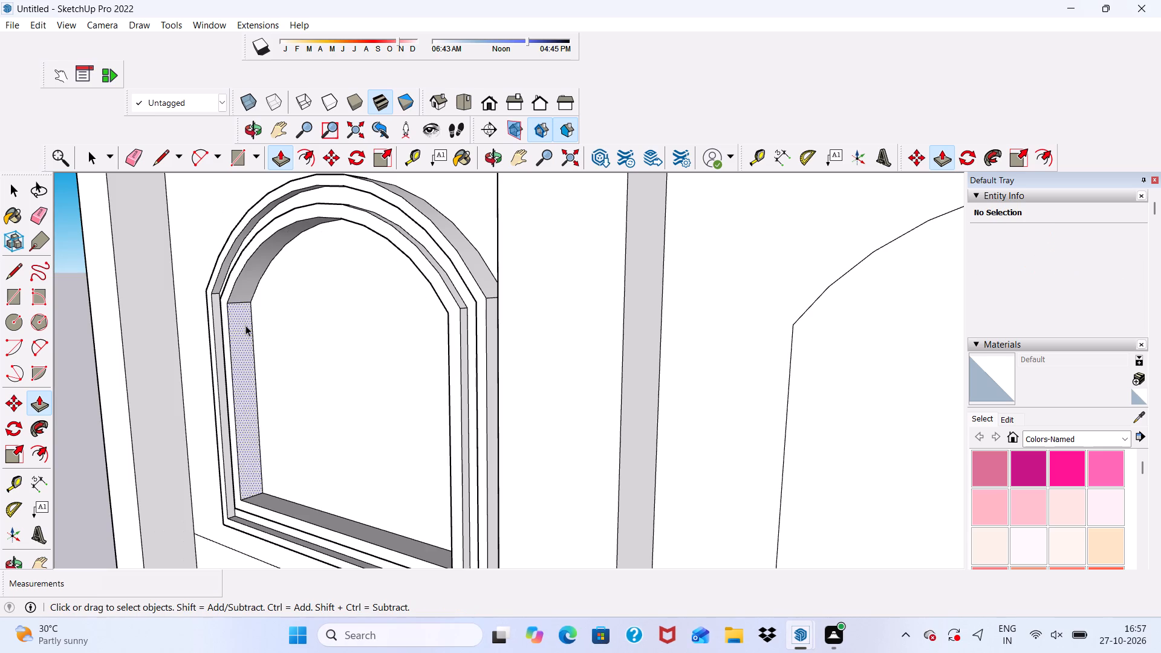
Examine the third window's stepped trim frame up close and compare the left column's windows in the front view.
{"action": "scroll", "coordinate": [246, 326], "scroll_direction": "down", "scroll_amount": 6}
{"action": "middle_click_drag", "start_coordinate": [265, 322], "coordinate": [390, 302]}
{"action": "scroll", "coordinate": [392, 352], "scroll_direction": "up", "scroll_amount": 1}
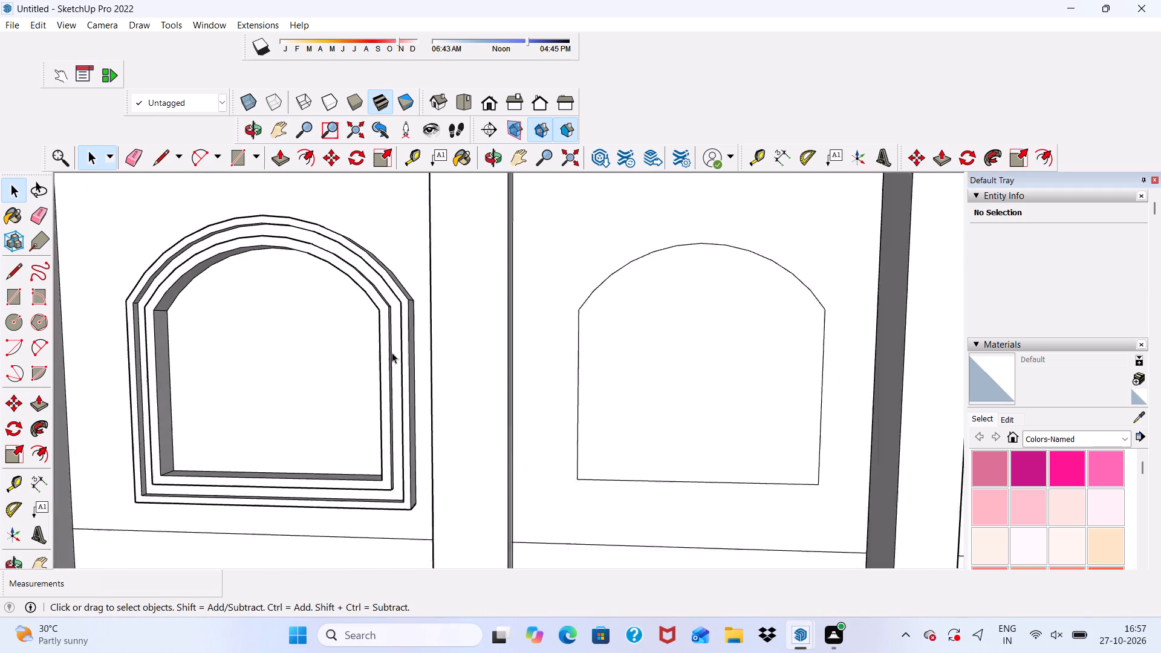
{"action": "scroll", "coordinate": [392, 352], "scroll_direction": "up", "scroll_amount": 2}
{"action": "scroll", "coordinate": [200, 256], "scroll_direction": "down", "scroll_amount": 10}
{"action": "middle_click_drag", "start_coordinate": [199, 330], "coordinate": [206, 246]}
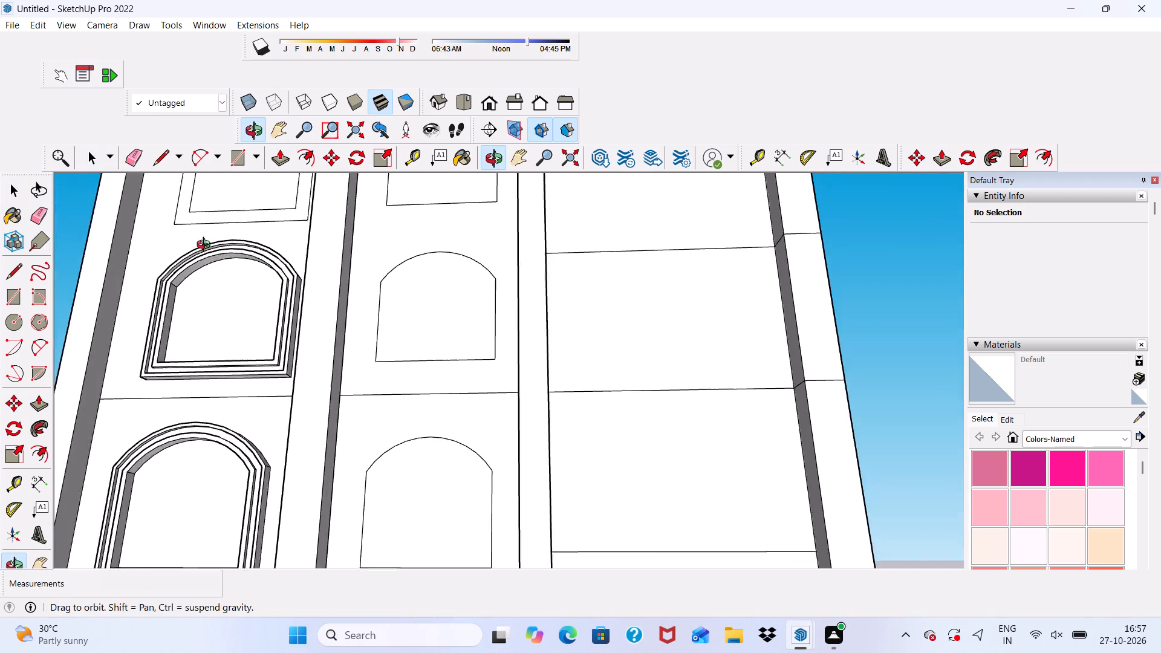
{"action": "middle_click_drag", "start_coordinate": [206, 246], "coordinate": [169, 403]}
{"action": "scroll", "coordinate": [169, 400], "scroll_direction": "down", "scroll_amount": 6}
{"action": "scroll", "coordinate": [225, 352], "scroll_direction": "up", "scroll_amount": 1}
{"action": "scroll", "coordinate": [234, 331], "scroll_direction": "down", "scroll_amount": 3}
{"action": "middle_click_drag", "start_coordinate": [228, 354], "coordinate": [256, 250]}
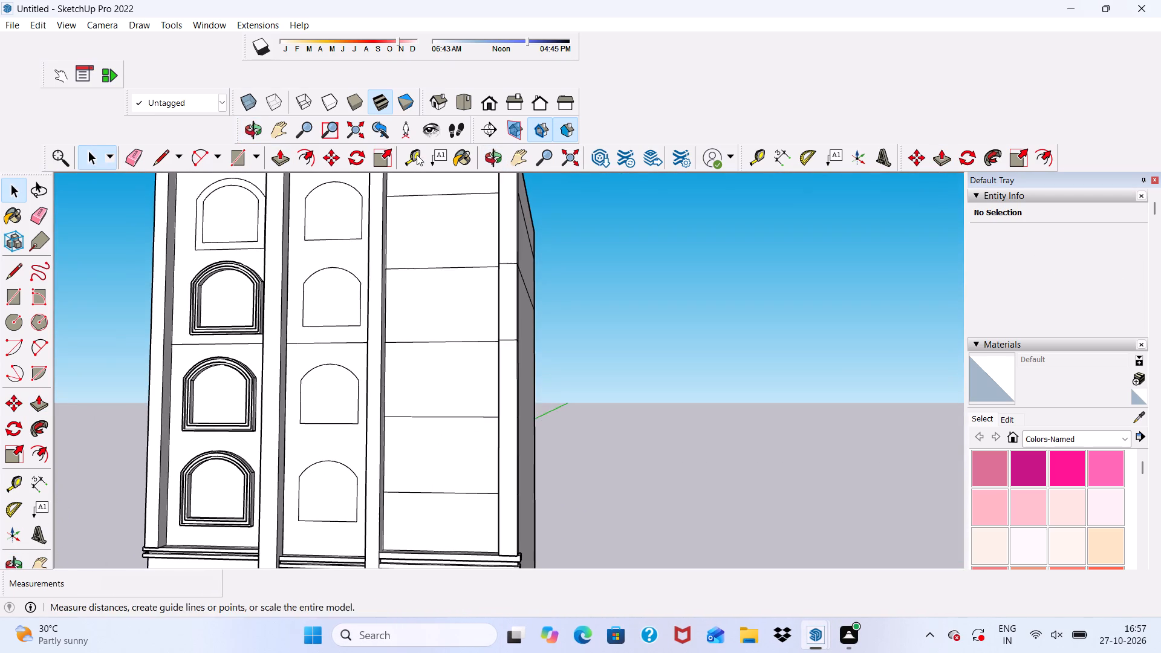
{"action": "left_click", "coordinate": [493, 99]}
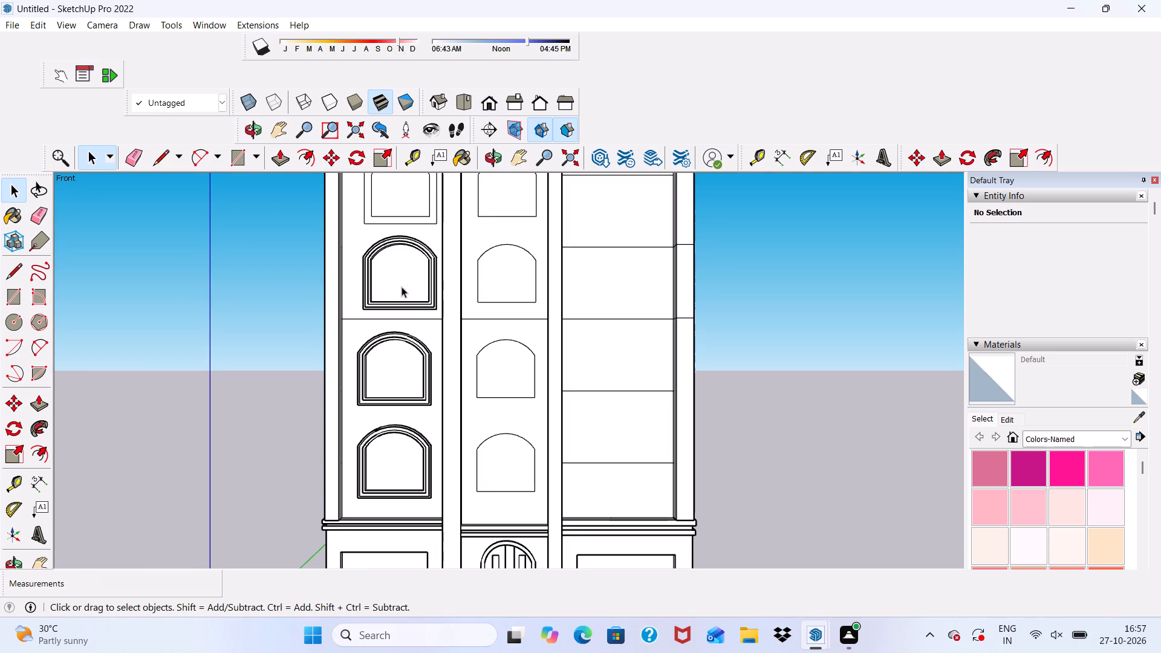
{"action": "middle_click_drag", "start_coordinate": [369, 371], "coordinate": [376, 435]}
{"action": "scroll", "coordinate": [400, 357], "scroll_direction": "down", "scroll_amount": 5}
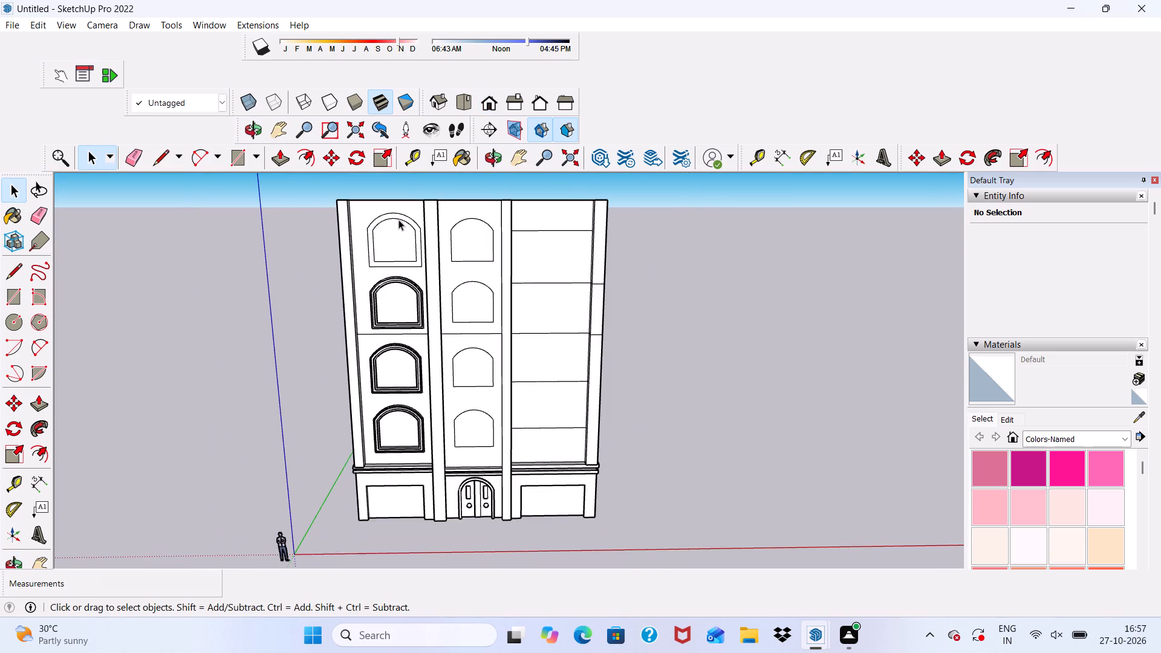
Push/Pull the frame face around the top window of the left column outward by 1'.
{"action": "scroll", "coordinate": [398, 218], "scroll_direction": "up", "scroll_amount": 9}
{"action": "scroll", "coordinate": [404, 301], "scroll_direction": "up", "scroll_amount": 5}
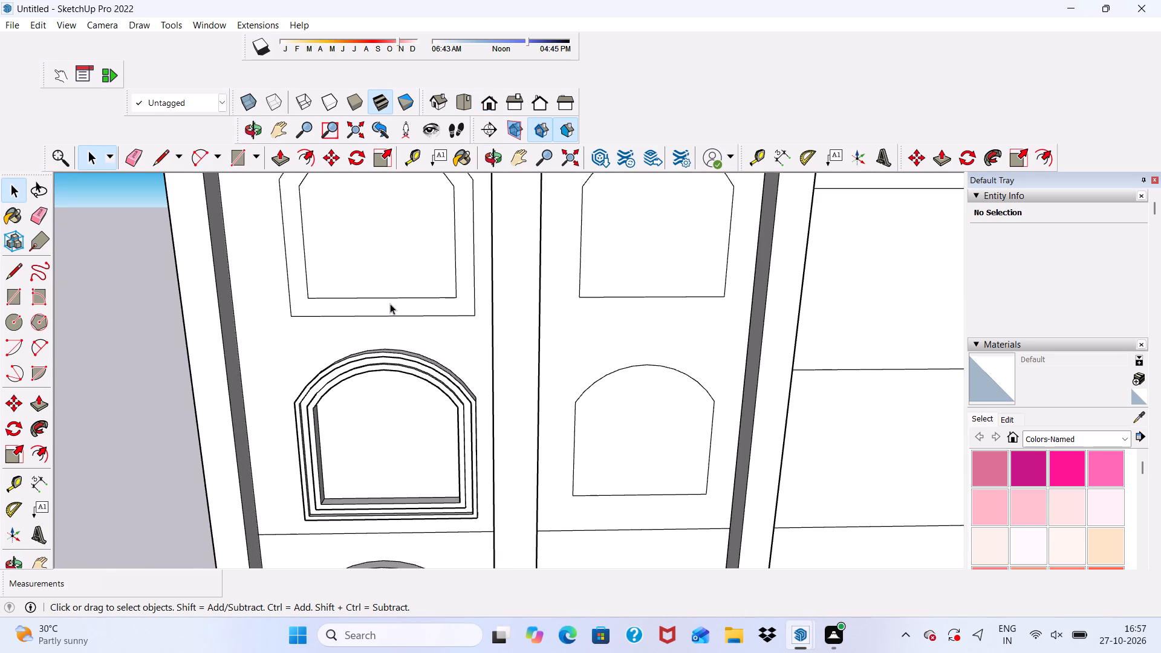
{"action": "left_click", "coordinate": [390, 304]}
{"action": "left_click", "coordinate": [285, 159]}
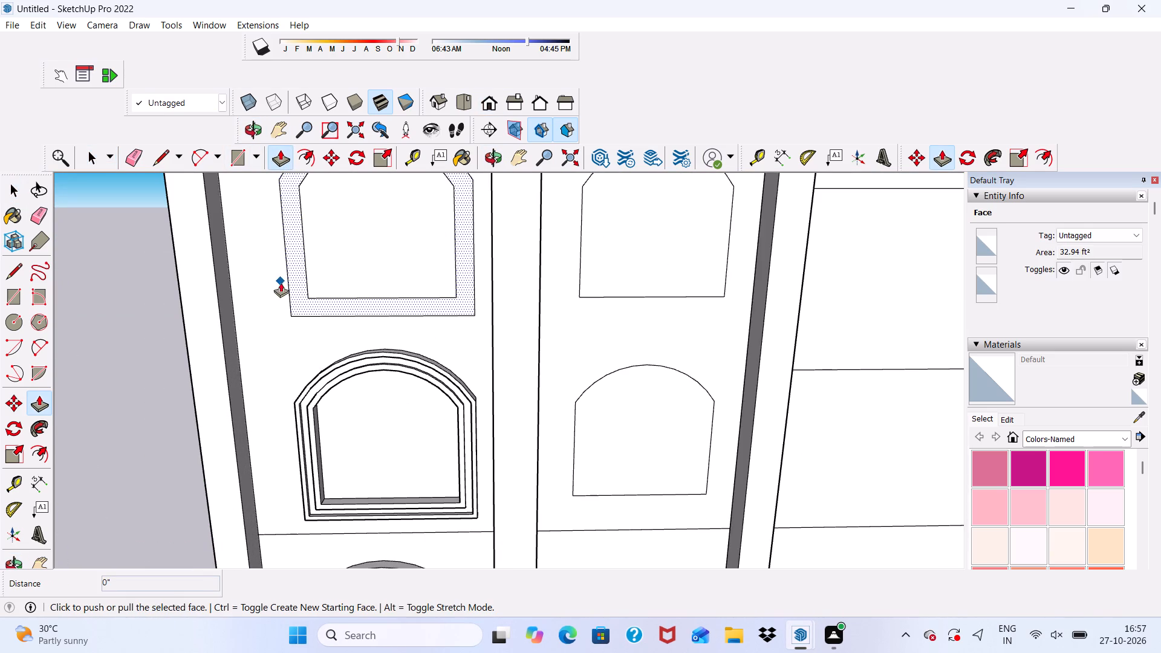
{"action": "left_click", "coordinate": [299, 276]}
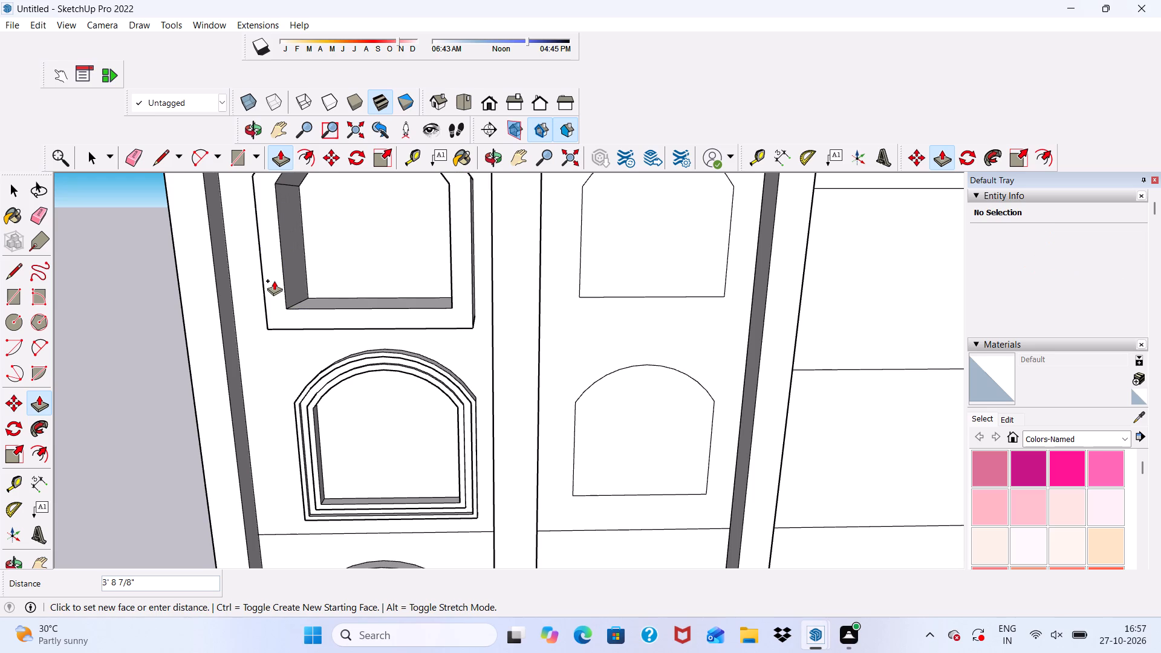
{"action": "type", "text": "1'"}
{"action": "key", "text": "Return"}
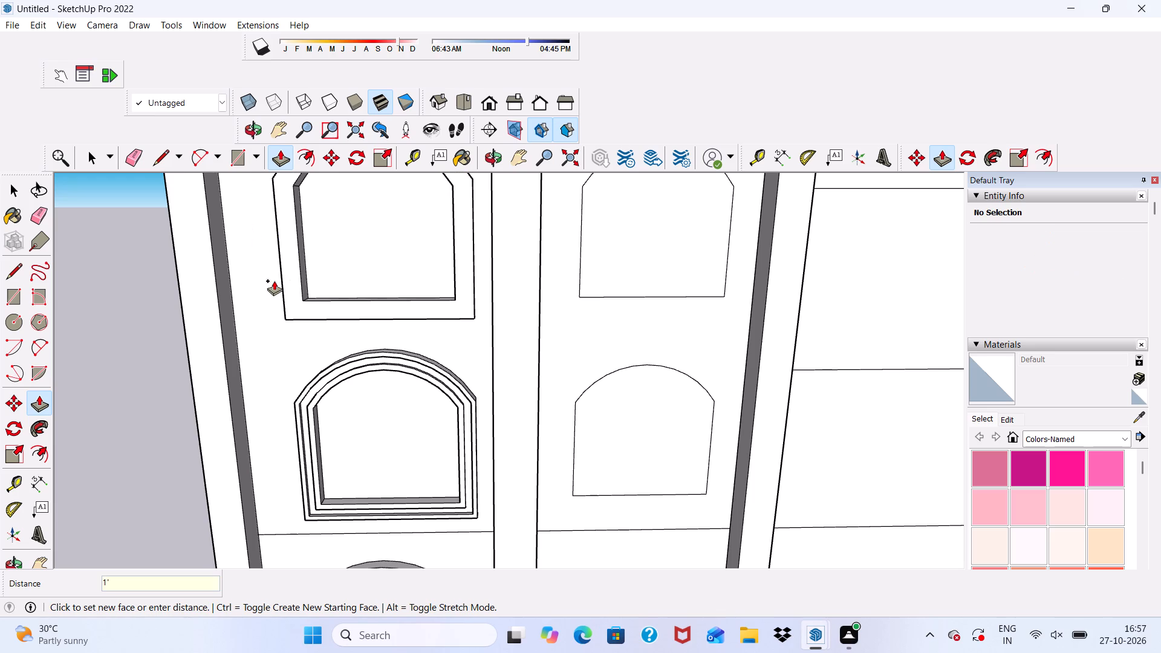
Offset the outer edge of the top left window's frame face inward by about 3" to form an outer ring.
{"action": "scroll", "coordinate": [270, 275], "scroll_direction": "up", "scroll_amount": 2}
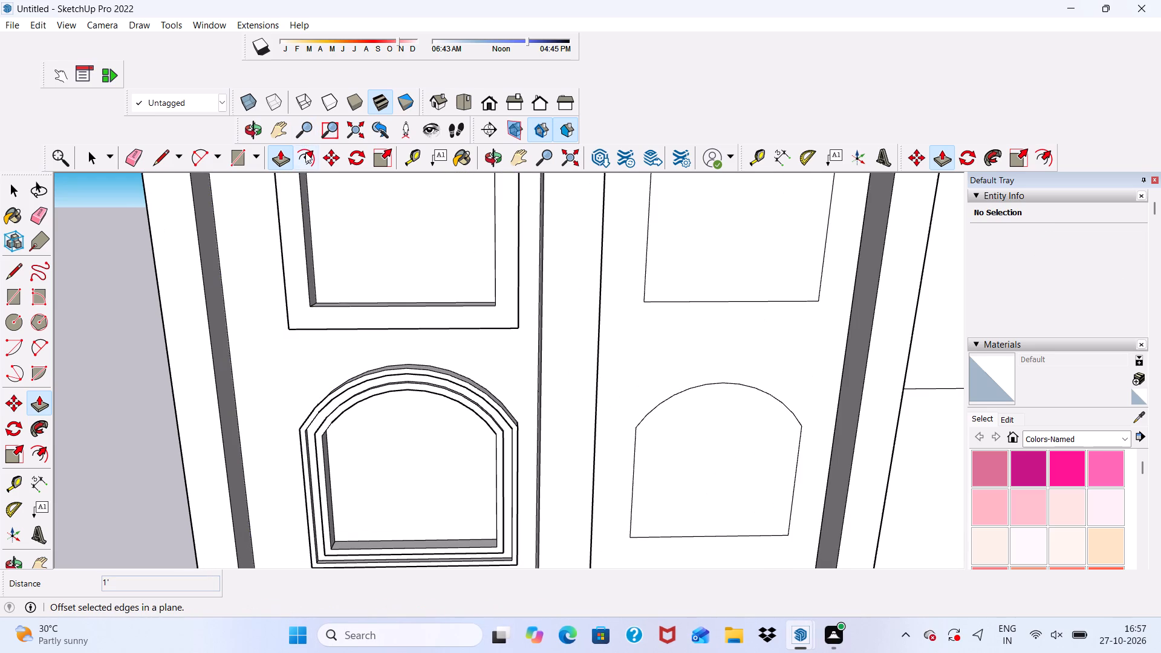
{"action": "left_click", "coordinate": [305, 152]}
{"action": "left_click", "coordinate": [293, 299]}
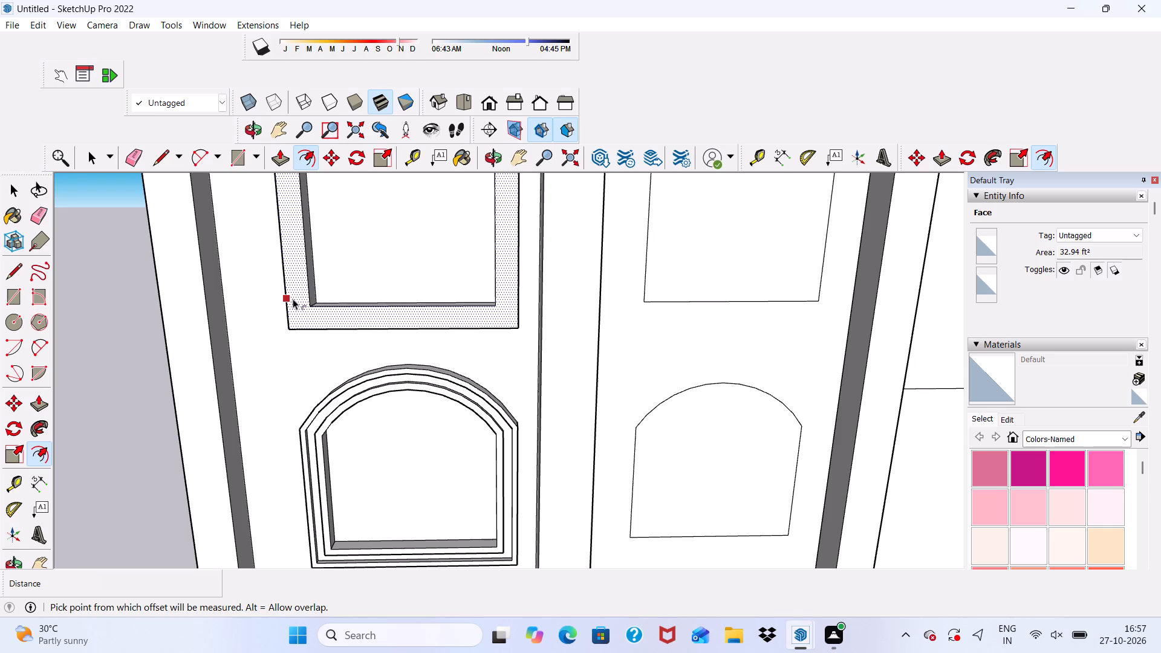
{"action": "scroll", "coordinate": [292, 284], "scroll_direction": "up", "scroll_amount": 5}
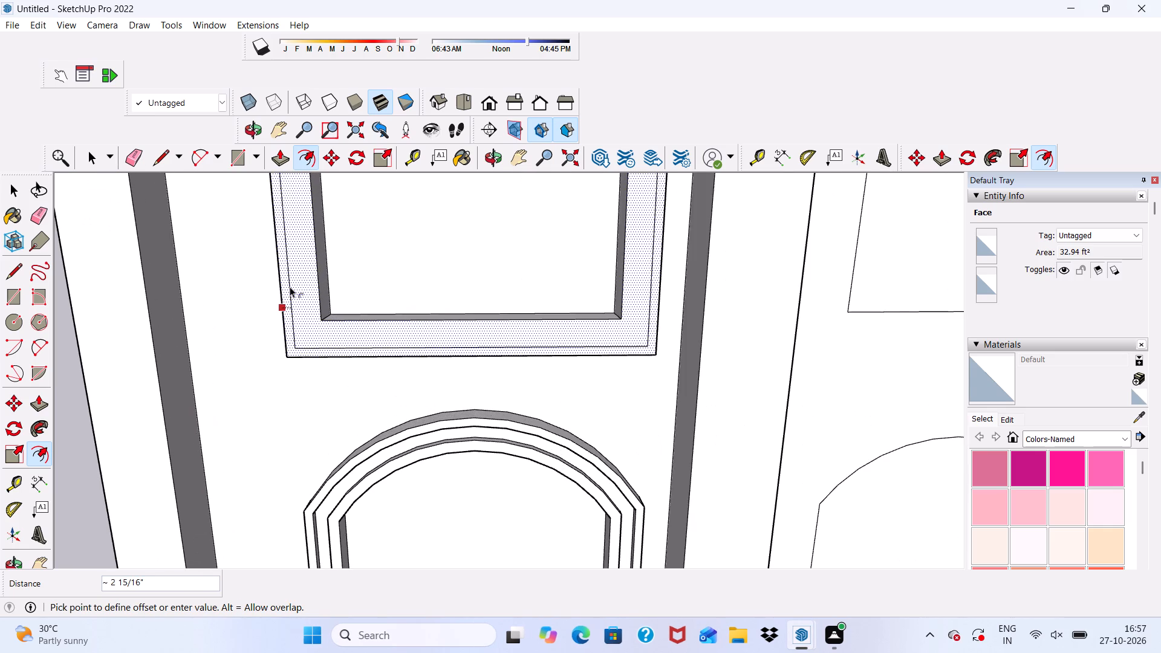
{"action": "left_click", "coordinate": [290, 283]}
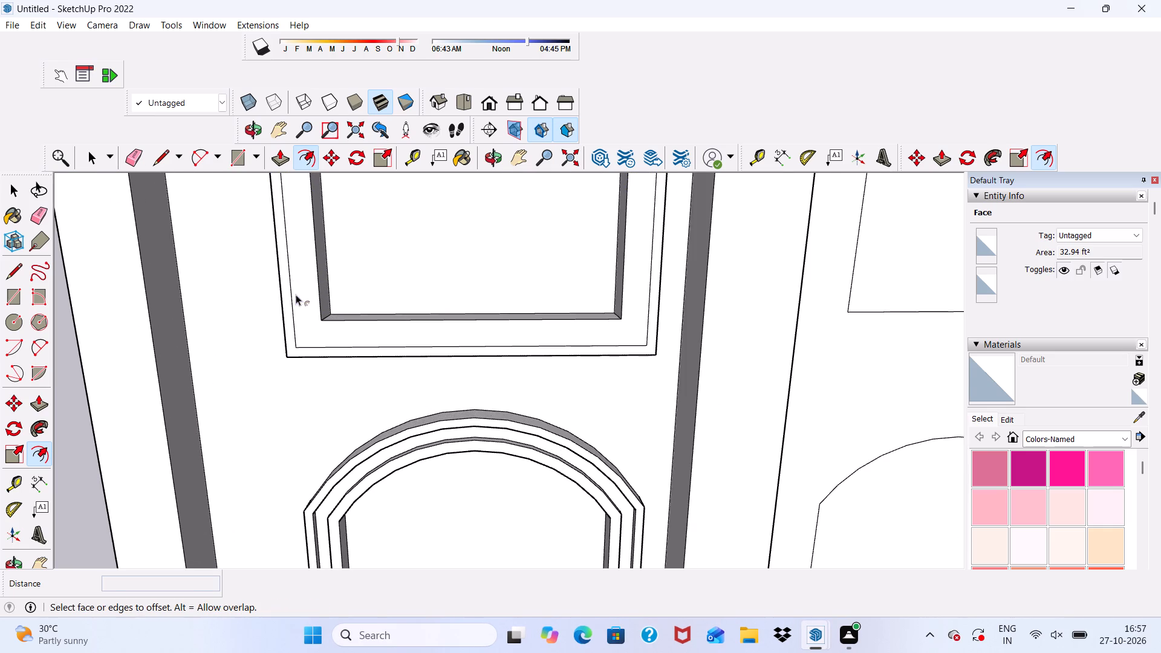
Offset the outer edge of the top left window's remaining inner frame face inward by about 5 1/8" to form a third ring.
{"action": "left_click", "coordinate": [298, 289]}
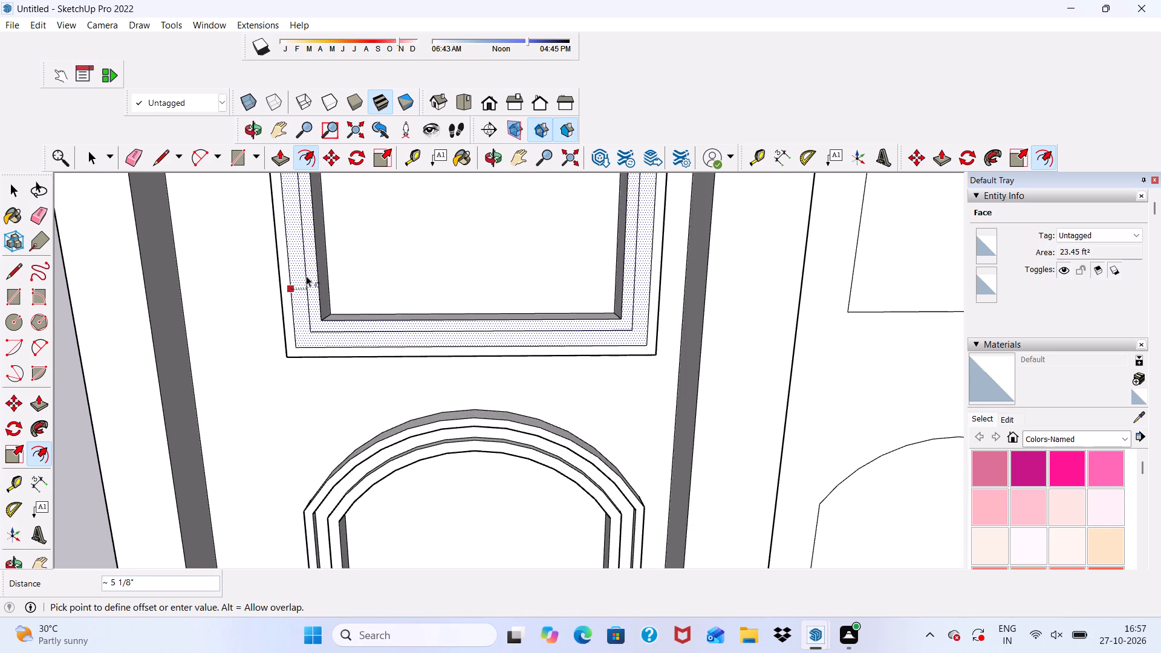
{"action": "left_click", "coordinate": [305, 278]}
{"action": "scroll", "coordinate": [283, 333], "scroll_direction": "down", "scroll_amount": 6}
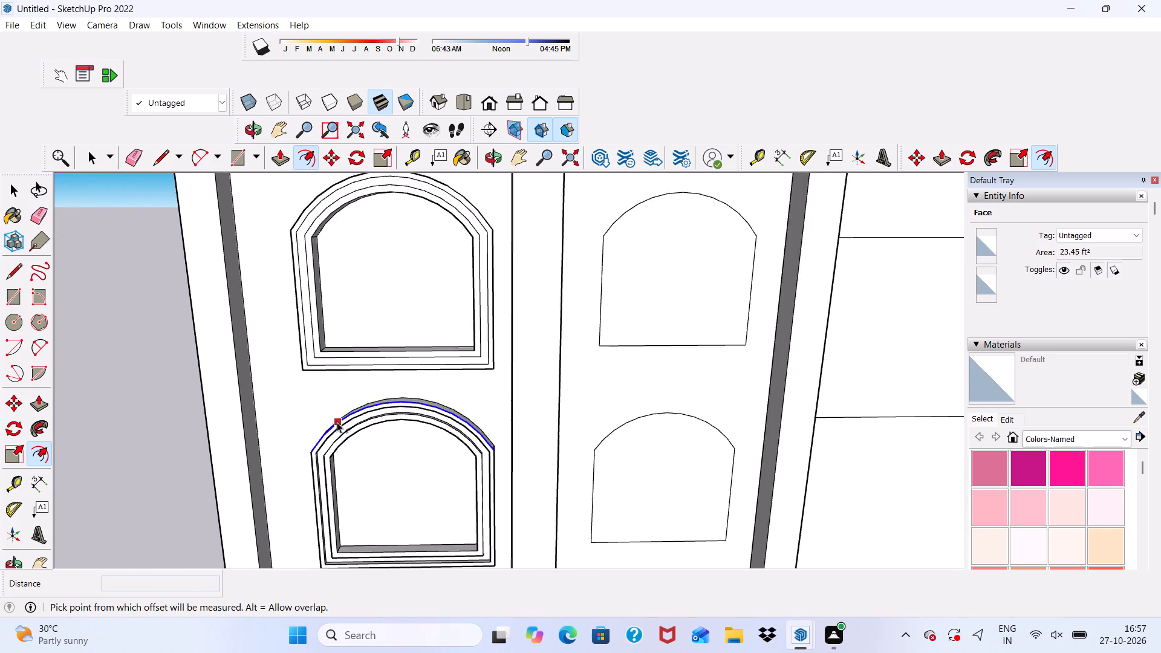
{"action": "scroll", "coordinate": [337, 422], "scroll_direction": "down", "scroll_amount": 5}
{"action": "key", "text": "space"}
{"action": "left_click", "coordinate": [155, 347]}
Push/Pull the outermost ring of the top left window's trim frame outward by 3".
{"action": "scroll", "coordinate": [354, 314], "scroll_direction": "up", "scroll_amount": 3}
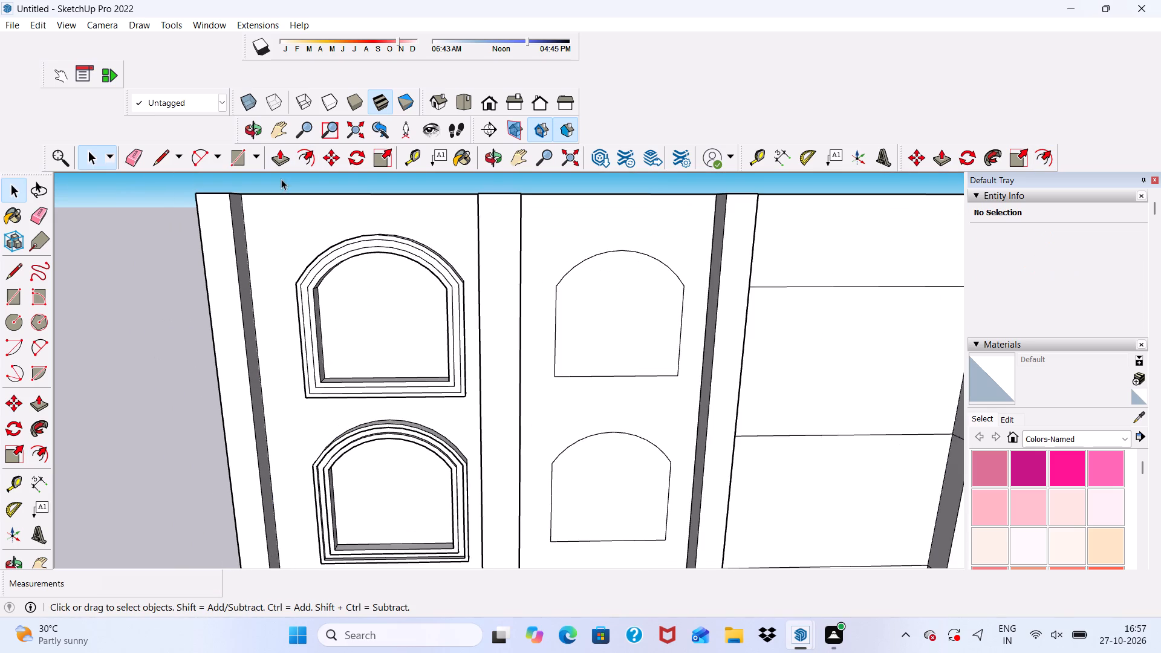
{"action": "left_click", "coordinate": [281, 162]}
{"action": "scroll", "coordinate": [293, 319], "scroll_direction": "up", "scroll_amount": 3}
{"action": "scroll", "coordinate": [333, 386], "scroll_direction": "up", "scroll_amount": 8}
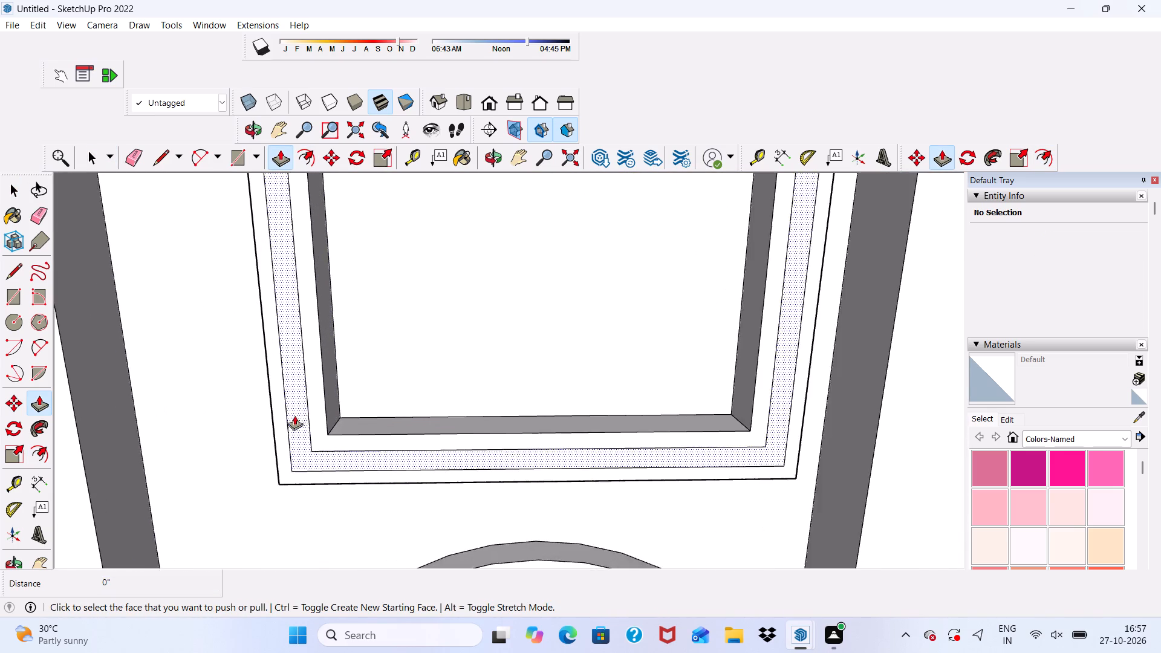
{"action": "scroll", "coordinate": [294, 415], "scroll_direction": "up", "scroll_amount": 3}
{"action": "left_click", "coordinate": [278, 421]}
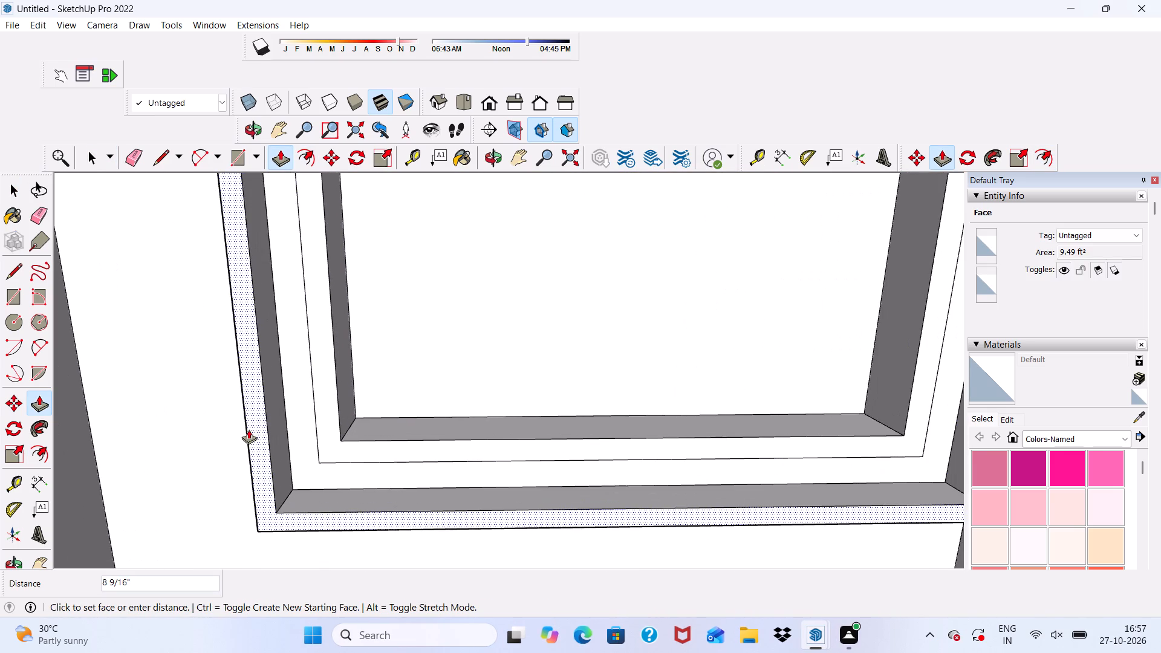
{"action": "key", "text": "3"}
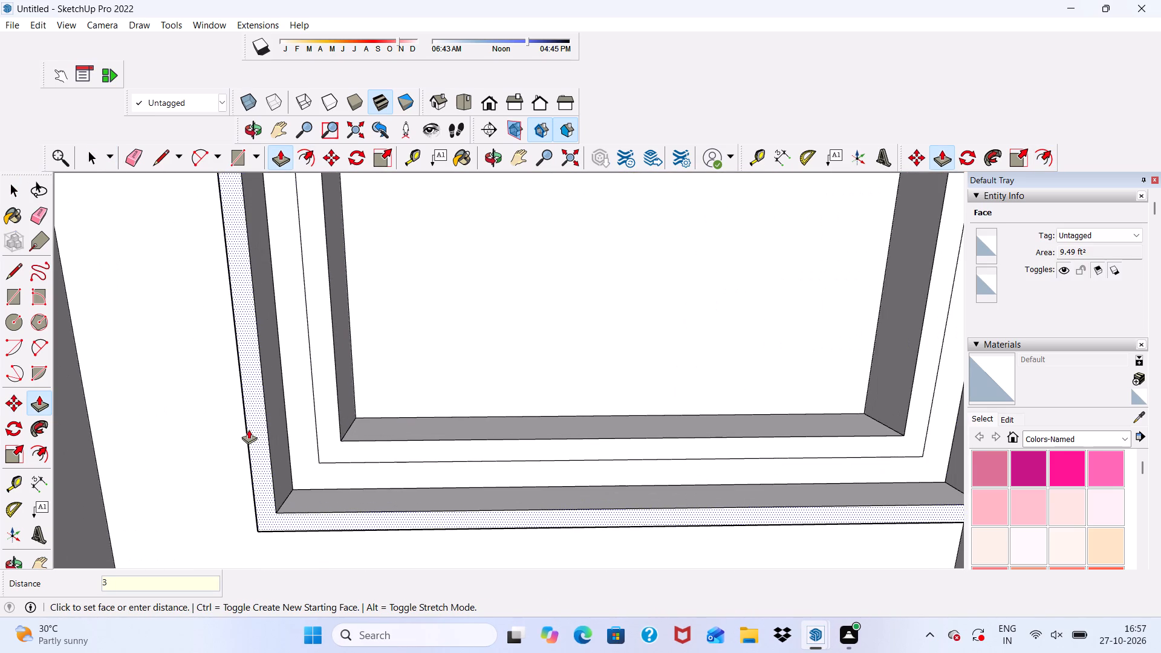
{"action": "key", "text": "shift+quotedbl"}
{"action": "key", "text": "Return"}
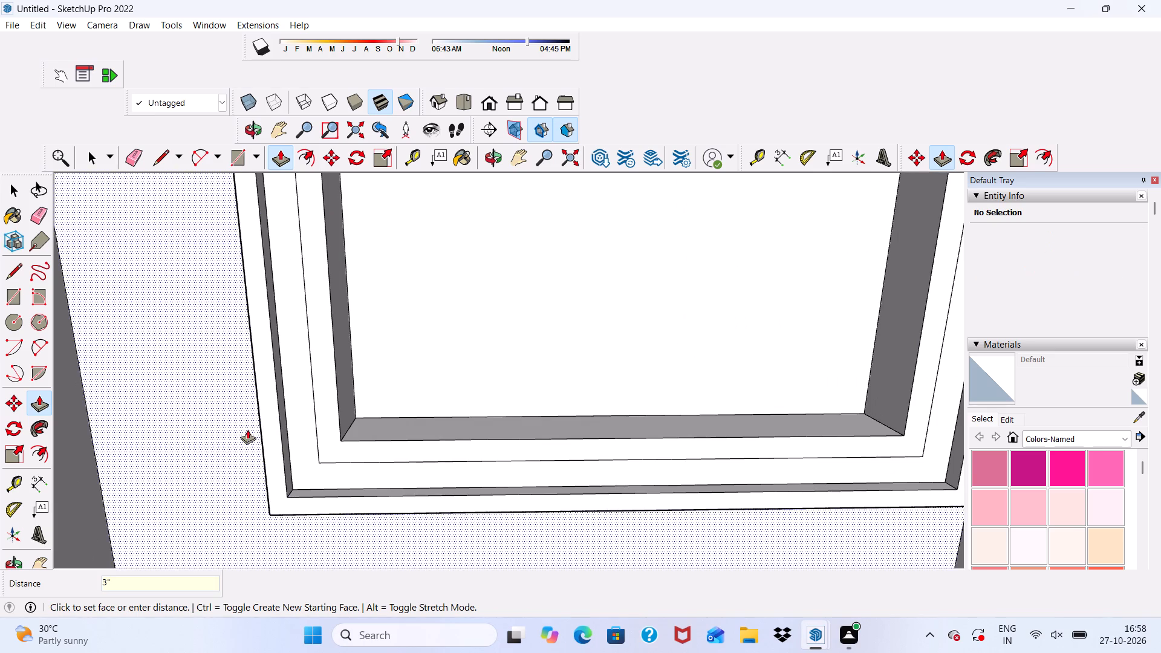
Push/Pull the innermost ring of the top left window's trim frame, around the opening, outward by 3".
{"action": "scroll", "coordinate": [320, 445], "scroll_direction": "up", "scroll_amount": 3}
{"action": "left_click", "coordinate": [329, 437]}
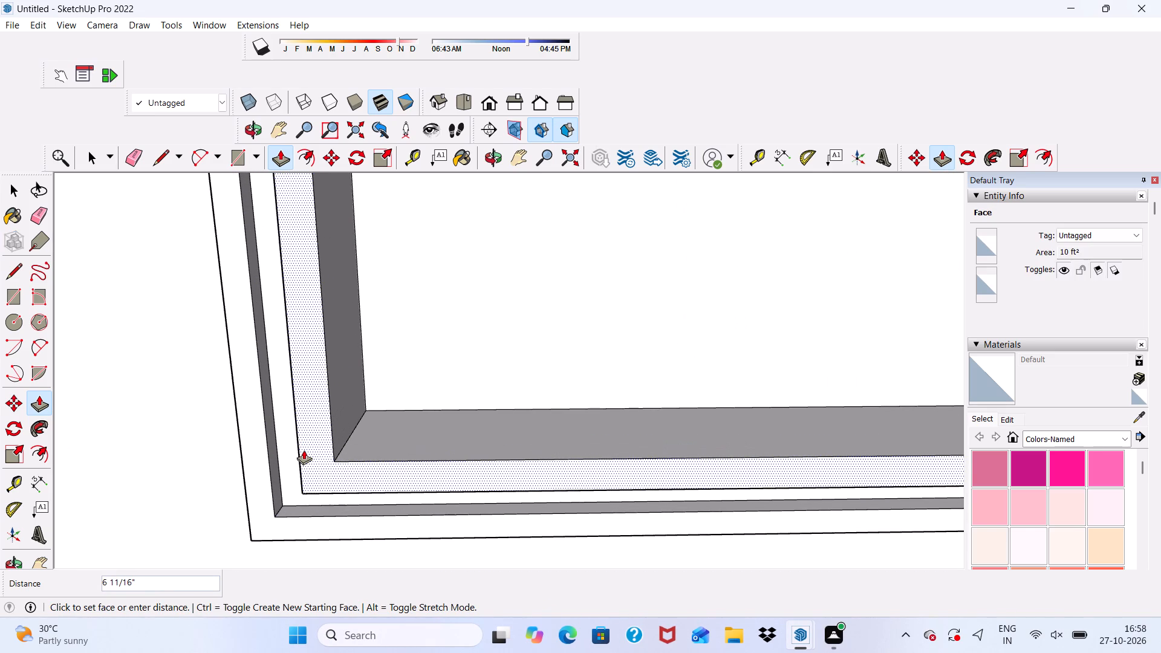
{"action": "key", "text": "3"}
{"action": "key", "text": "shift+quotedbl"}
{"action": "key", "text": "Return"}
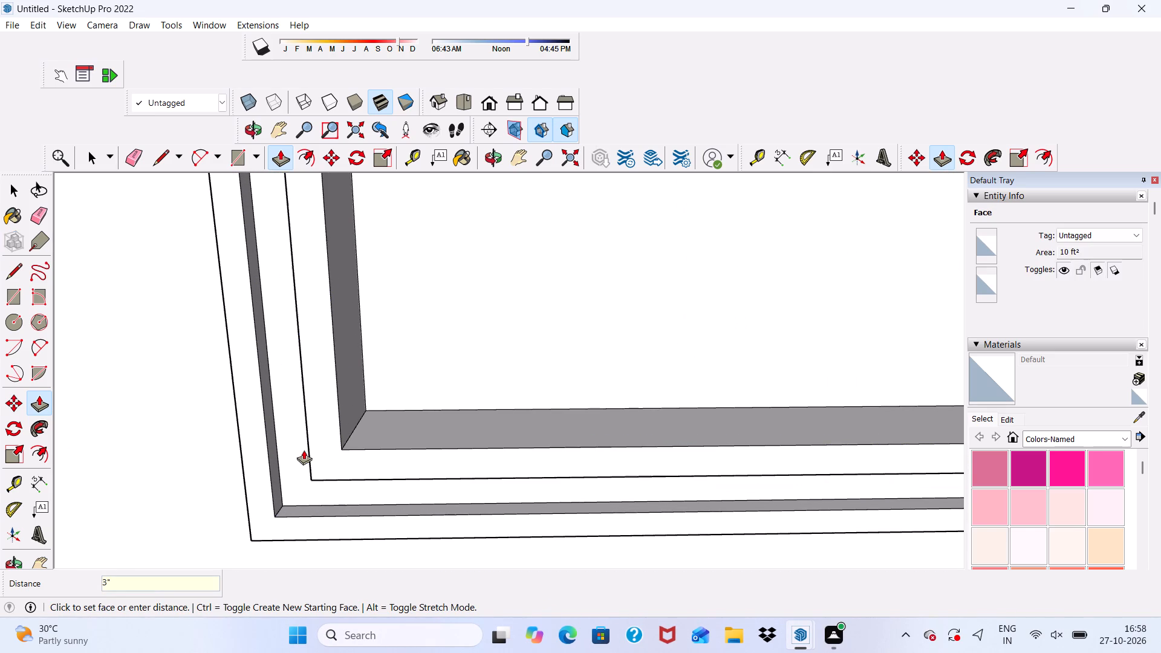
{"action": "key", "text": "space"}
Examine the top left window's stepped trim frame up close and from the side, comparing it with the window below.
{"action": "scroll", "coordinate": [304, 452], "scroll_direction": "down", "scroll_amount": 14}
{"action": "middle_click_drag", "start_coordinate": [342, 496], "coordinate": [348, 463]}
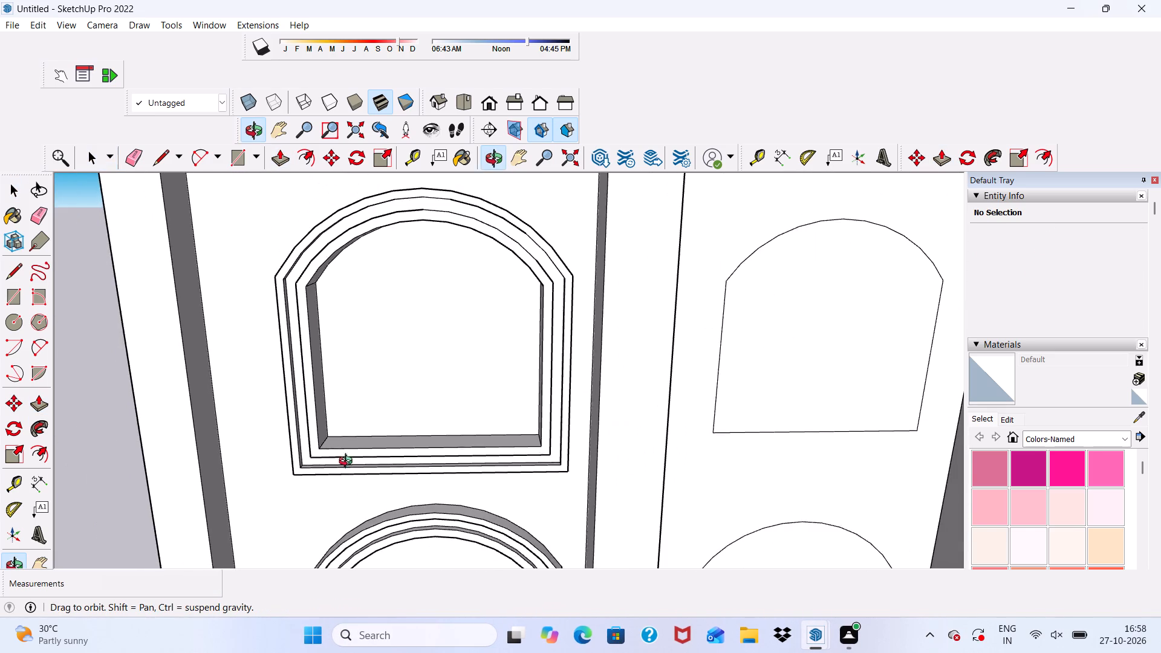
{"action": "middle_click_drag", "start_coordinate": [348, 463], "coordinate": [306, 449]}
{"action": "scroll", "coordinate": [306, 441], "scroll_direction": "up", "scroll_amount": 1}
{"action": "scroll", "coordinate": [360, 237], "scroll_direction": "up", "scroll_amount": 2}
{"action": "scroll", "coordinate": [357, 247], "scroll_direction": "down", "scroll_amount": 2}
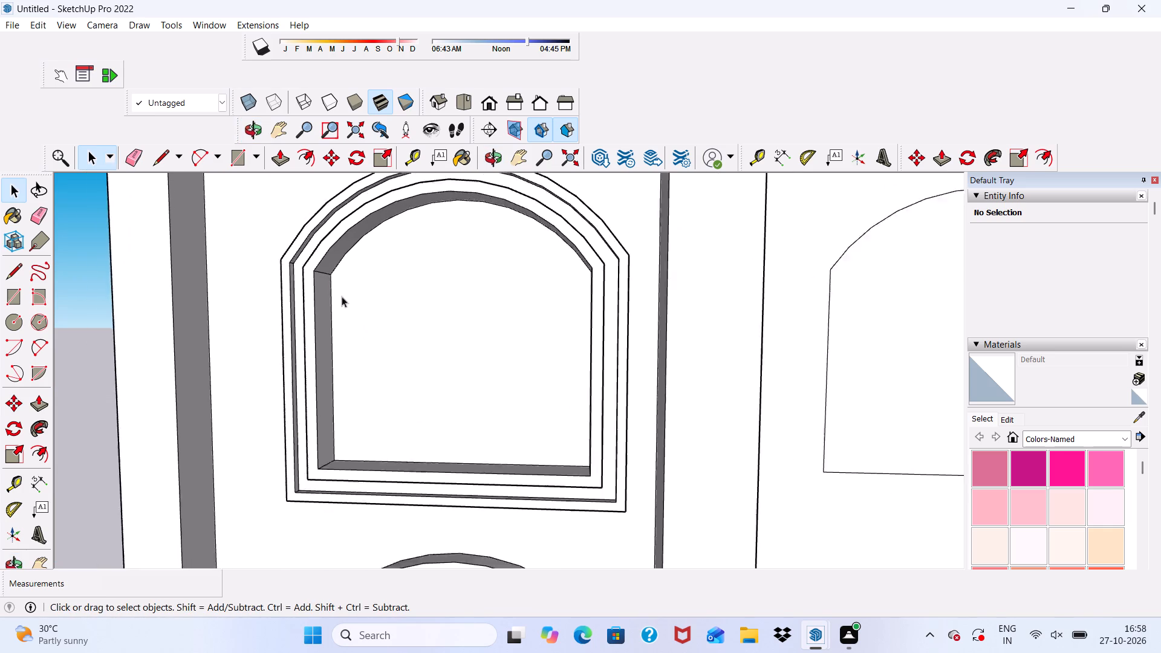
{"action": "scroll", "coordinate": [342, 296], "scroll_direction": "down", "scroll_amount": 6}
{"action": "middle_click_drag", "start_coordinate": [406, 333], "coordinate": [213, 482]}
{"action": "middle_click_drag", "start_coordinate": [204, 443], "coordinate": [359, 382]}
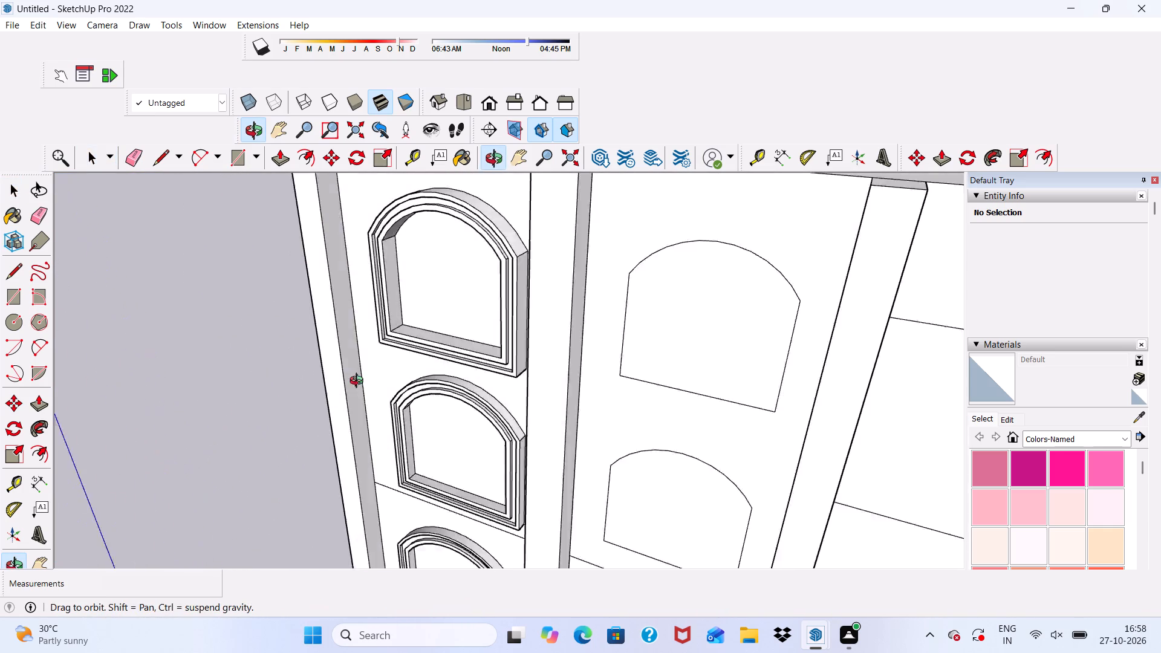
{"action": "middle_click_drag", "start_coordinate": [359, 382], "coordinate": [379, 377]}
{"action": "scroll", "coordinate": [382, 356], "scroll_direction": "down", "scroll_amount": 4}
{"action": "middle_click_drag", "start_coordinate": [402, 452], "coordinate": [423, 328]}
{"action": "scroll", "coordinate": [606, 305], "scroll_direction": "up", "scroll_amount": 3}
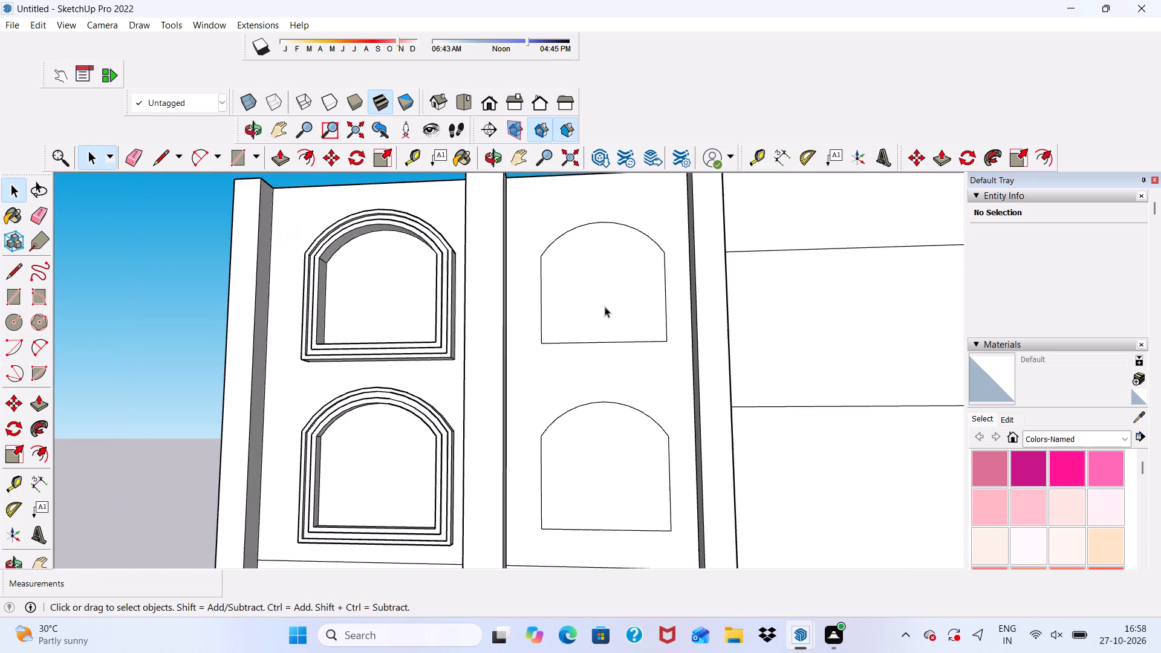
{"action": "scroll", "coordinate": [493, 348], "scroll_direction": "down", "scroll_amount": 1}
{"action": "middle_click_drag", "start_coordinate": [493, 348], "coordinate": [540, 427]}
{"action": "scroll", "coordinate": [422, 310], "scroll_direction": "down", "scroll_amount": 2}
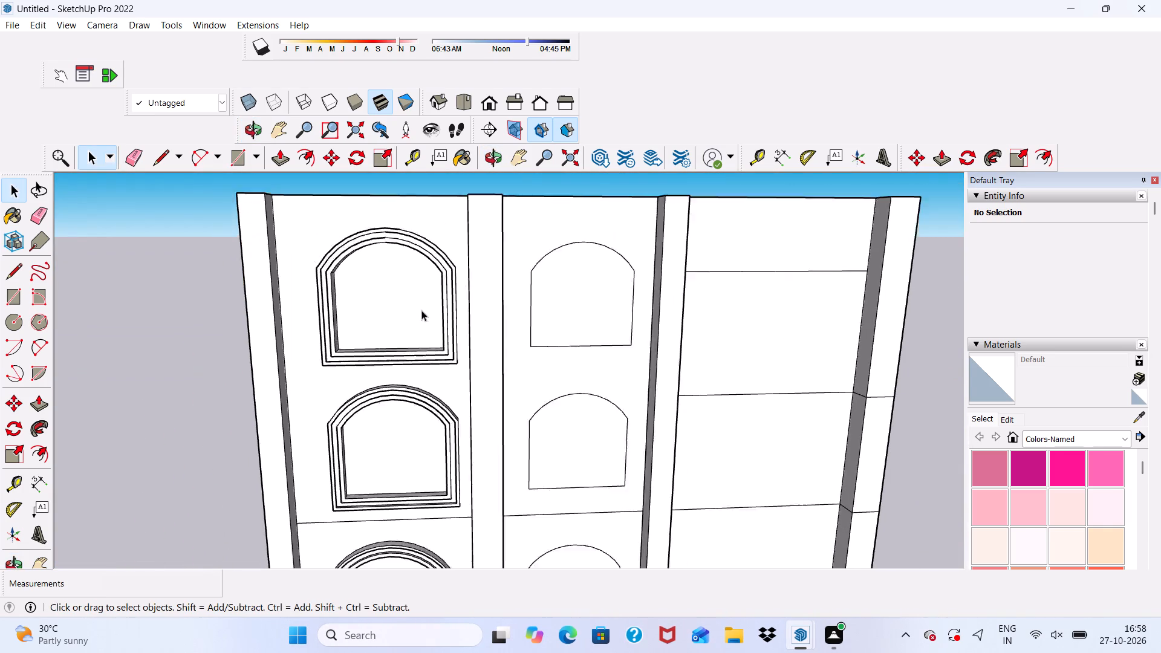
{"action": "scroll", "coordinate": [421, 310], "scroll_direction": "down", "scroll_amount": 2}
{"action": "middle_click_drag", "start_coordinate": [372, 419], "coordinate": [361, 343]}
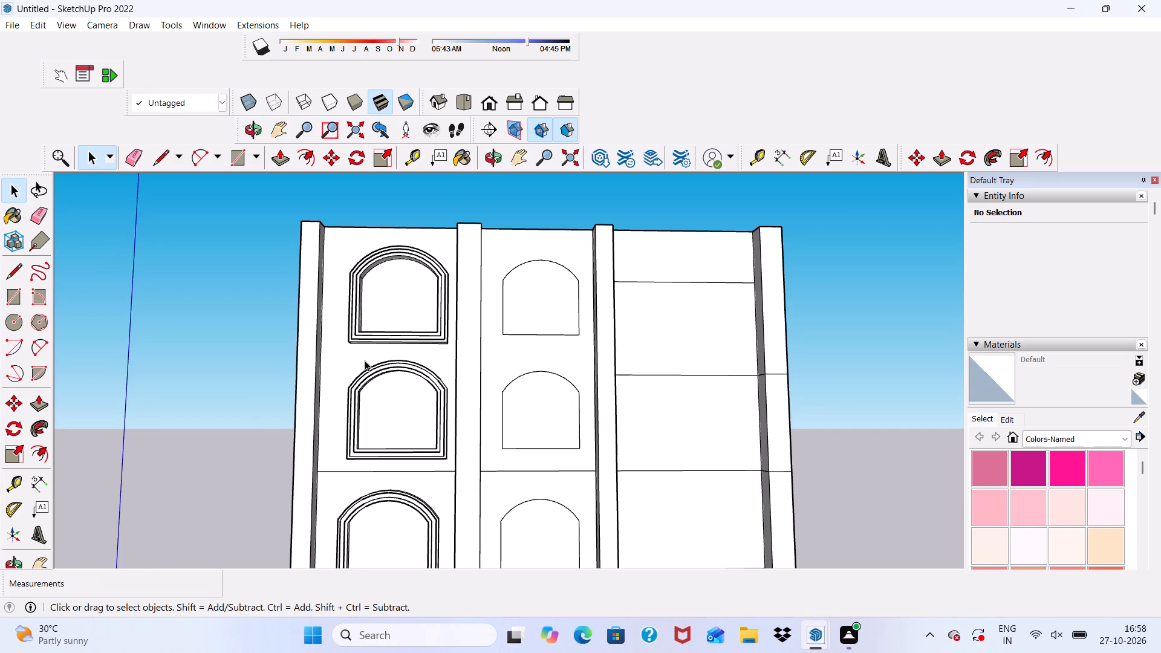
Review the full left column of framed windows against the rest of the facade from above, below and the front.
{"action": "scroll", "coordinate": [408, 252], "scroll_direction": "up", "scroll_amount": 4}
{"action": "scroll", "coordinate": [405, 276], "scroll_direction": "down", "scroll_amount": 7}
{"action": "scroll", "coordinate": [395, 330], "scroll_direction": "up", "scroll_amount": 1}
{"action": "middle_click_drag", "start_coordinate": [395, 330], "coordinate": [357, 417]}
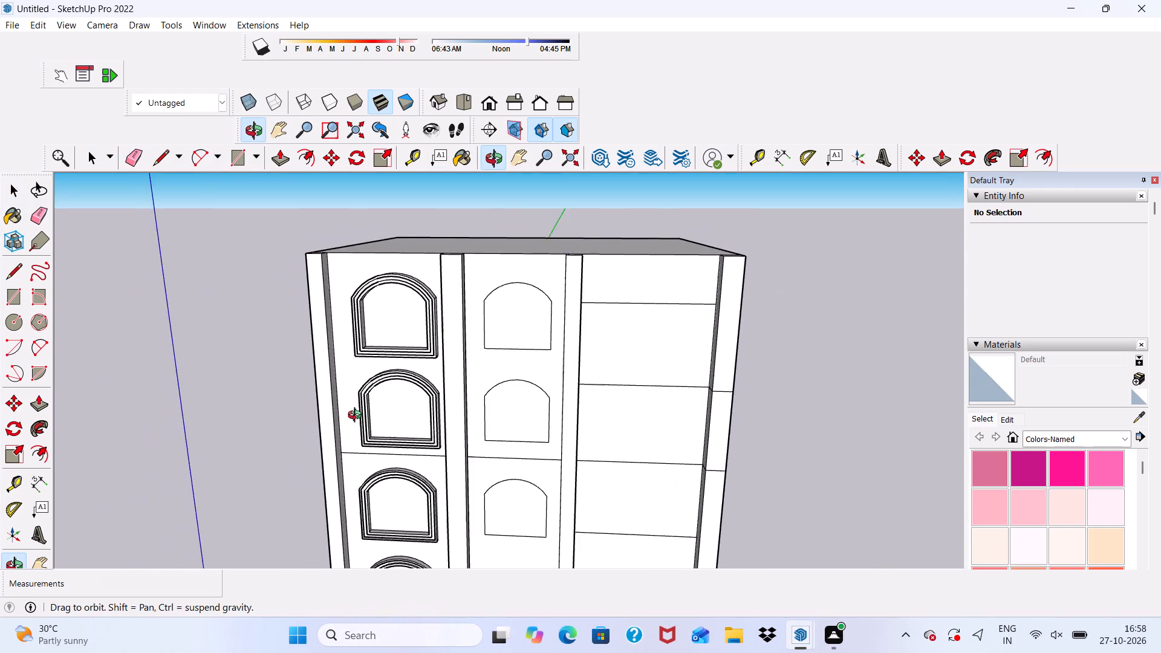
{"action": "middle_click_drag", "start_coordinate": [357, 417], "coordinate": [357, 403]}
{"action": "scroll", "coordinate": [441, 286], "scroll_direction": "up", "scroll_amount": 1}
{"action": "scroll", "coordinate": [441, 285], "scroll_direction": "down", "scroll_amount": 5}
{"action": "scroll", "coordinate": [444, 493], "scroll_direction": "up", "scroll_amount": 5}
{"action": "middle_click_drag", "start_coordinate": [429, 456], "coordinate": [445, 288]}
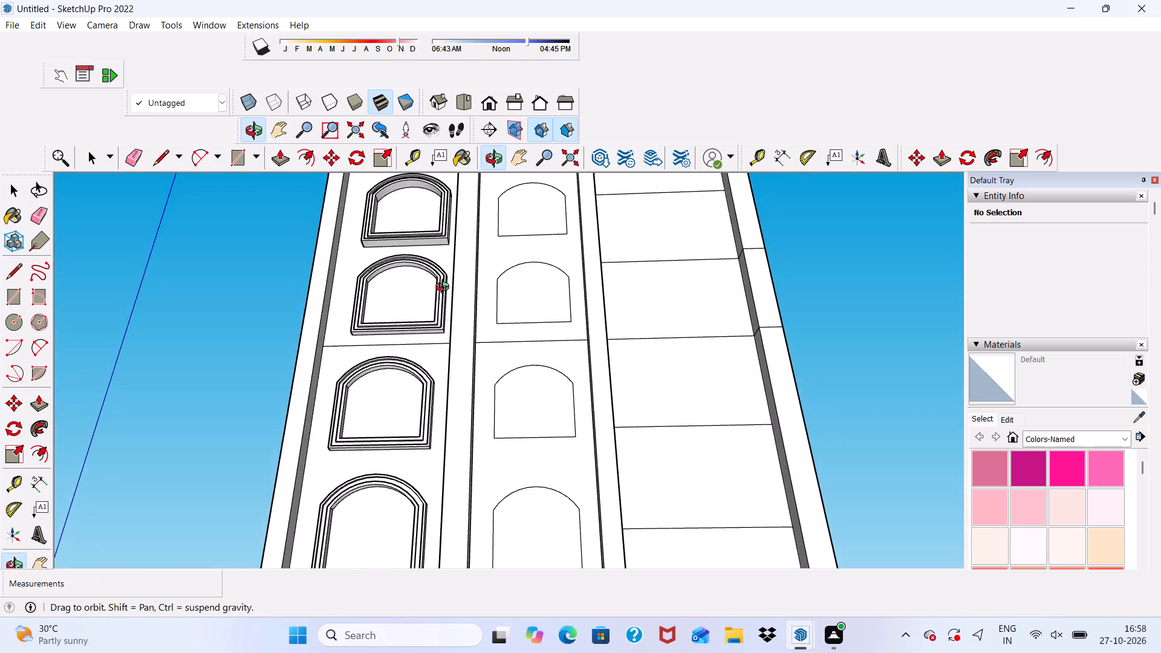
{"action": "middle_click_drag", "start_coordinate": [445, 288], "coordinate": [463, 365]}
{"action": "scroll", "coordinate": [468, 375], "scroll_direction": "up", "scroll_amount": 1}
{"action": "scroll", "coordinate": [485, 203], "scroll_direction": "down", "scroll_amount": 7}
{"action": "scroll", "coordinate": [487, 323], "scroll_direction": "up", "scroll_amount": 4}
{"action": "scroll", "coordinate": [487, 323], "scroll_direction": "down", "scroll_amount": 4}
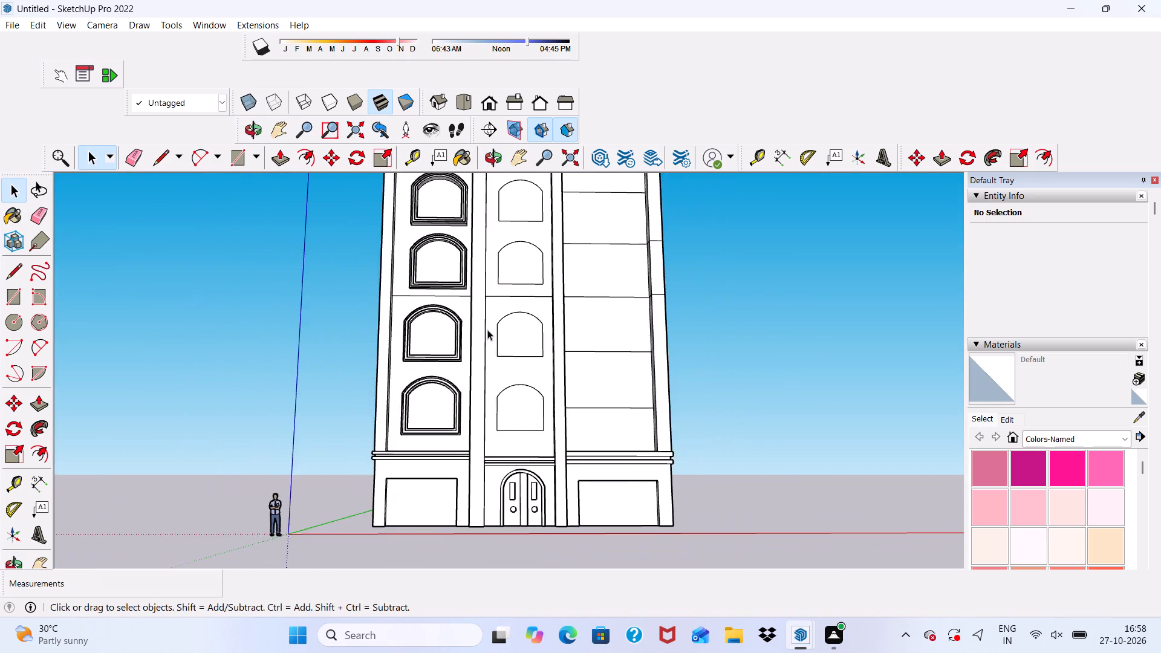
{"action": "middle_click_drag", "start_coordinate": [487, 331], "coordinate": [496, 433]}
{"action": "scroll", "coordinate": [493, 433], "scroll_direction": "up", "scroll_amount": 8}
{"action": "scroll", "coordinate": [421, 372], "scroll_direction": "down", "scroll_amount": 10}
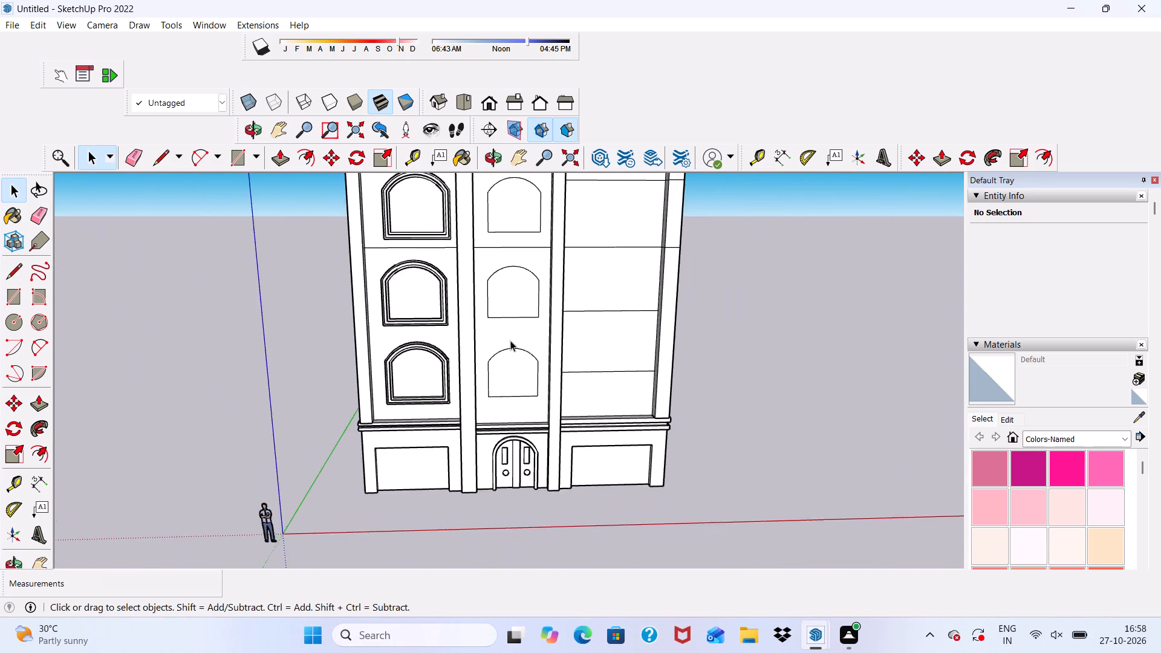
{"action": "scroll", "coordinate": [510, 340], "scroll_direction": "down", "scroll_amount": 2}
{"action": "middle_click_drag", "start_coordinate": [510, 368], "coordinate": [495, 316]}
{"action": "scroll", "coordinate": [510, 203], "scroll_direction": "up", "scroll_amount": 5}
{"action": "scroll", "coordinate": [519, 186], "scroll_direction": "down", "scroll_amount": 5}
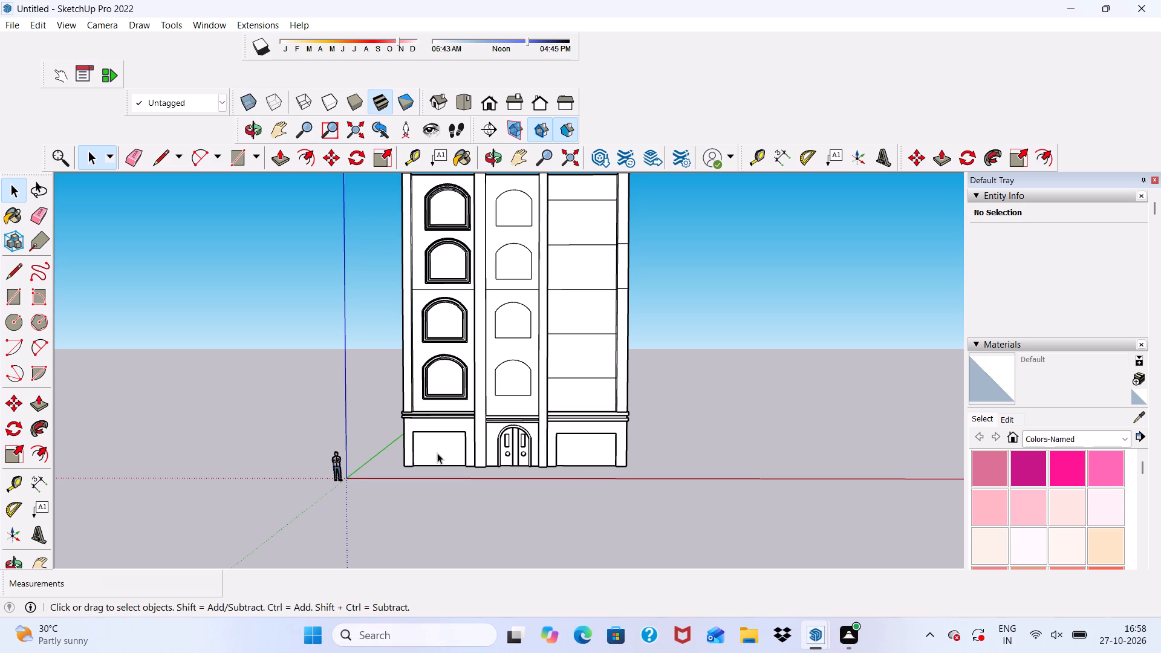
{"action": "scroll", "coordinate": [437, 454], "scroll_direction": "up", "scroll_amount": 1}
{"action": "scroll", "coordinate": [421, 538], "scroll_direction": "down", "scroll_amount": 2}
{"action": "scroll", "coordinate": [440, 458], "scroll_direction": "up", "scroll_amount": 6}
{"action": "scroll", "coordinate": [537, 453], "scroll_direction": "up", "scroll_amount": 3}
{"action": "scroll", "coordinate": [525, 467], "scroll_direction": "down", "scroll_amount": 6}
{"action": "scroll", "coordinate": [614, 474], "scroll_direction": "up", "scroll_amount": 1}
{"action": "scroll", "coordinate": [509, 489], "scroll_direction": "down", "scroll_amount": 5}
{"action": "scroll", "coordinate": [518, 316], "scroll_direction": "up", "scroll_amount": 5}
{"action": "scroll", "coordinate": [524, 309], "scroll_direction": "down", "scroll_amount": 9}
Copy the middle column's top arched window outline about 15' 1/4" horizontally into the top of the right bay.
{"action": "scroll", "coordinate": [553, 256], "scroll_direction": "up", "scroll_amount": 6}
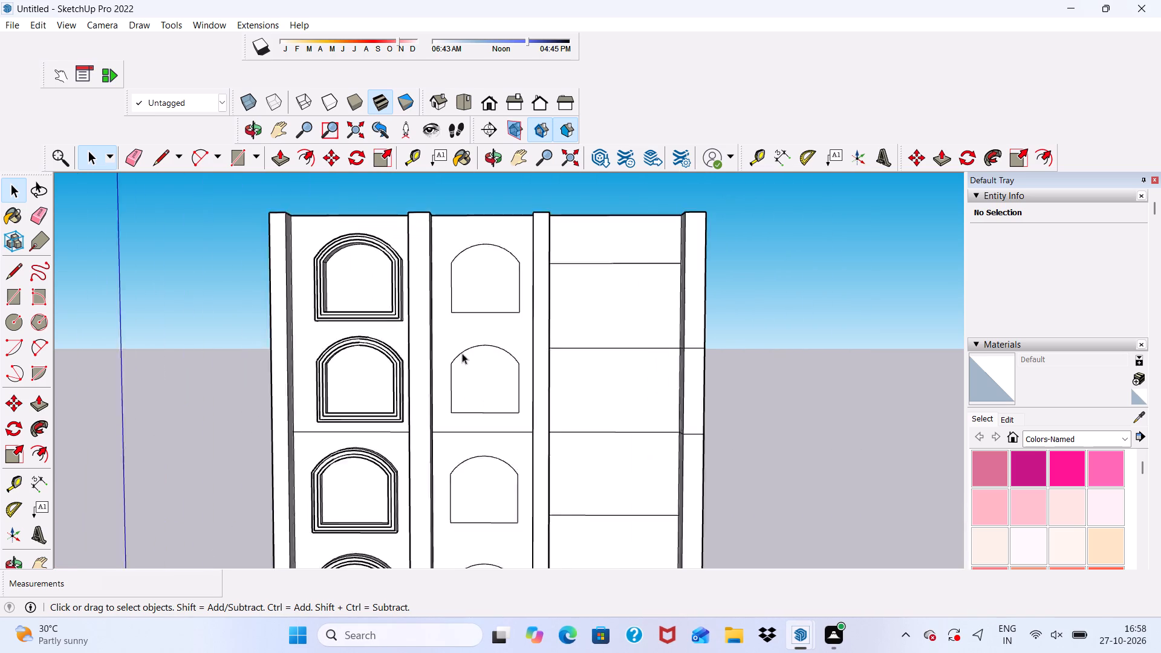
{"action": "scroll", "coordinate": [462, 353], "scroll_direction": "up", "scroll_amount": 3}
{"action": "scroll", "coordinate": [476, 279], "scroll_direction": "up", "scroll_amount": 7}
{"action": "scroll", "coordinate": [464, 282], "scroll_direction": "down", "scroll_amount": 7}
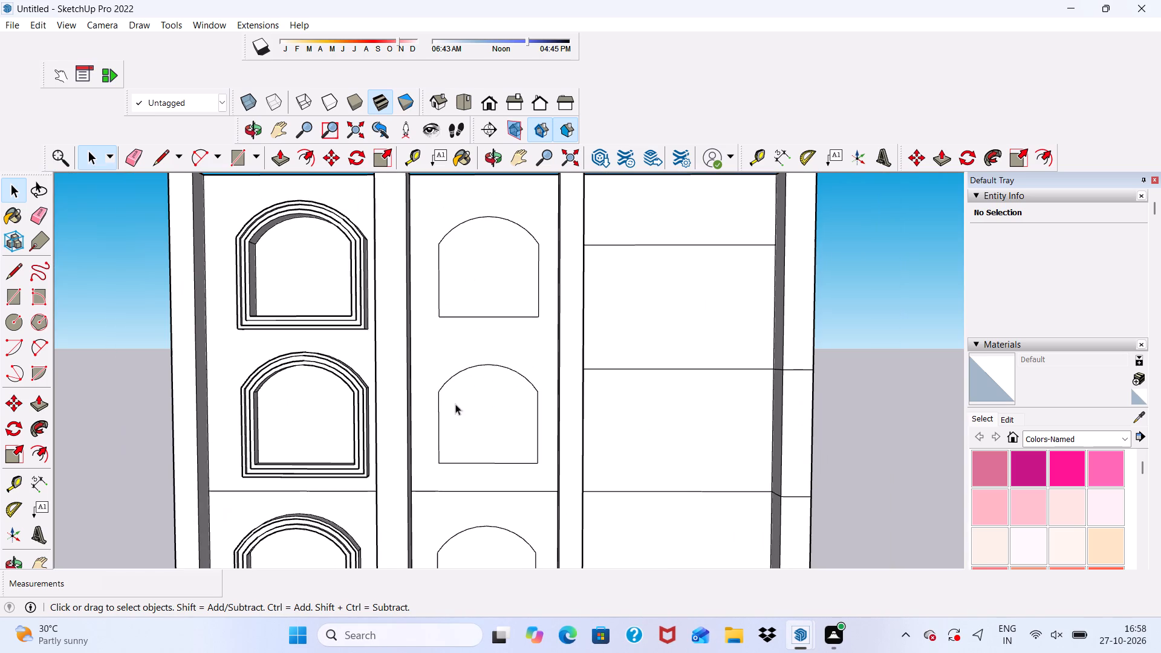
{"action": "double_click", "coordinate": [467, 267]}
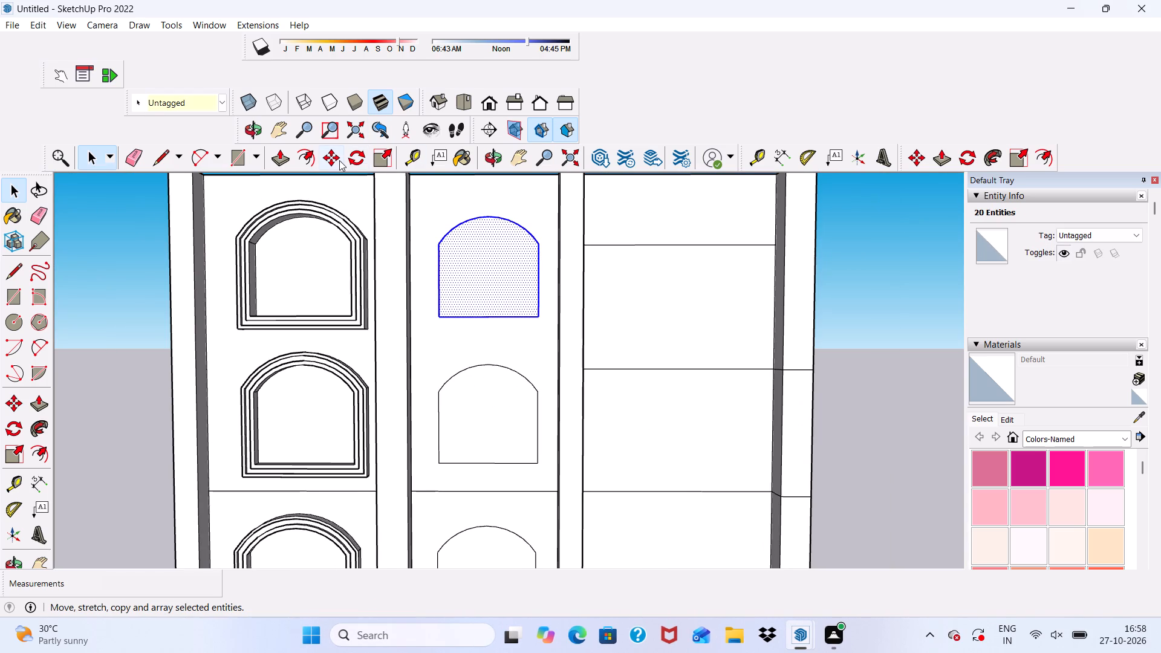
{"action": "left_click", "coordinate": [333, 151]}
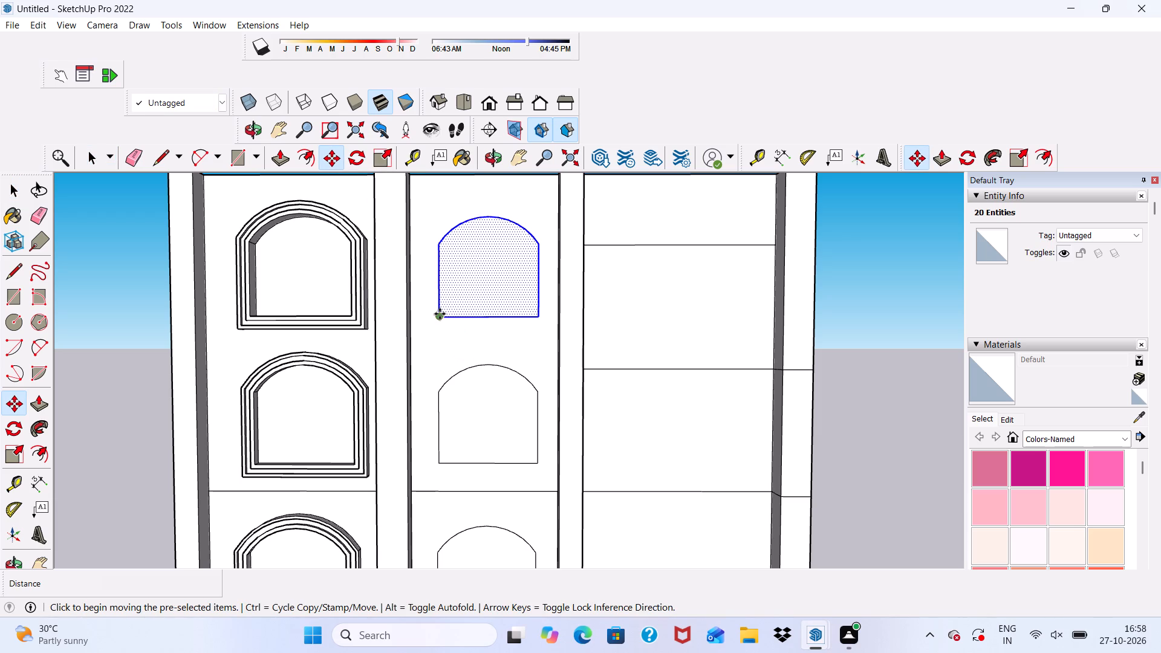
{"action": "left_click", "coordinate": [440, 313]}
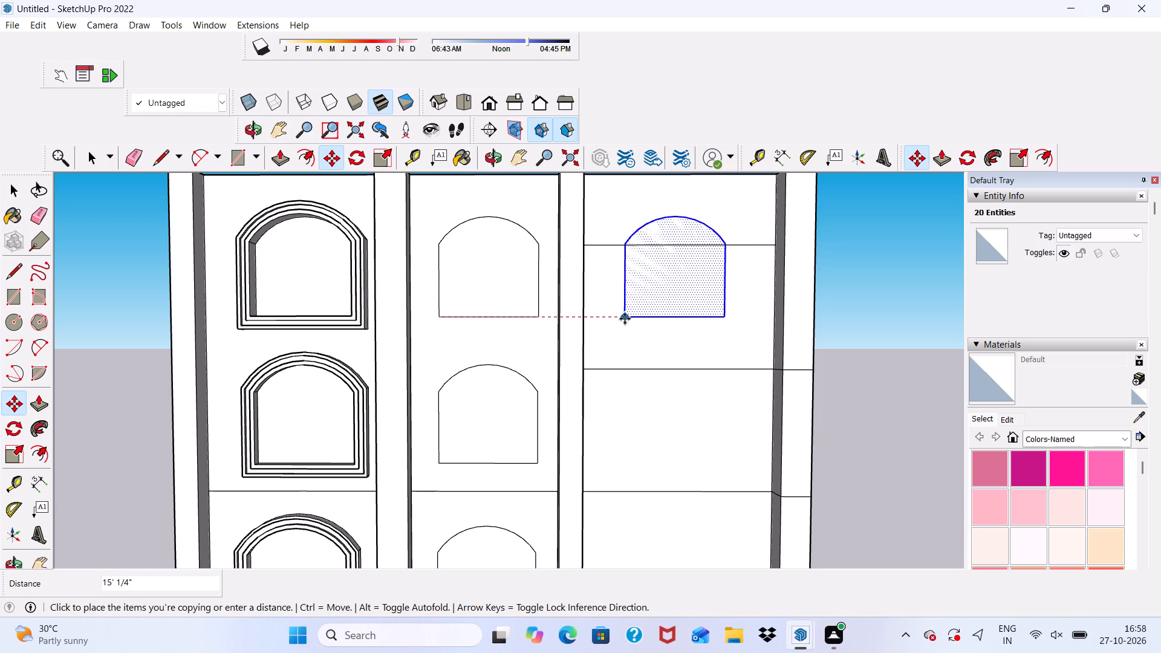
{"action": "left_click", "coordinate": [625, 319]}
{"action": "scroll", "coordinate": [613, 312], "scroll_direction": "down", "scroll_amount": 4}
{"action": "key", "text": "space"}
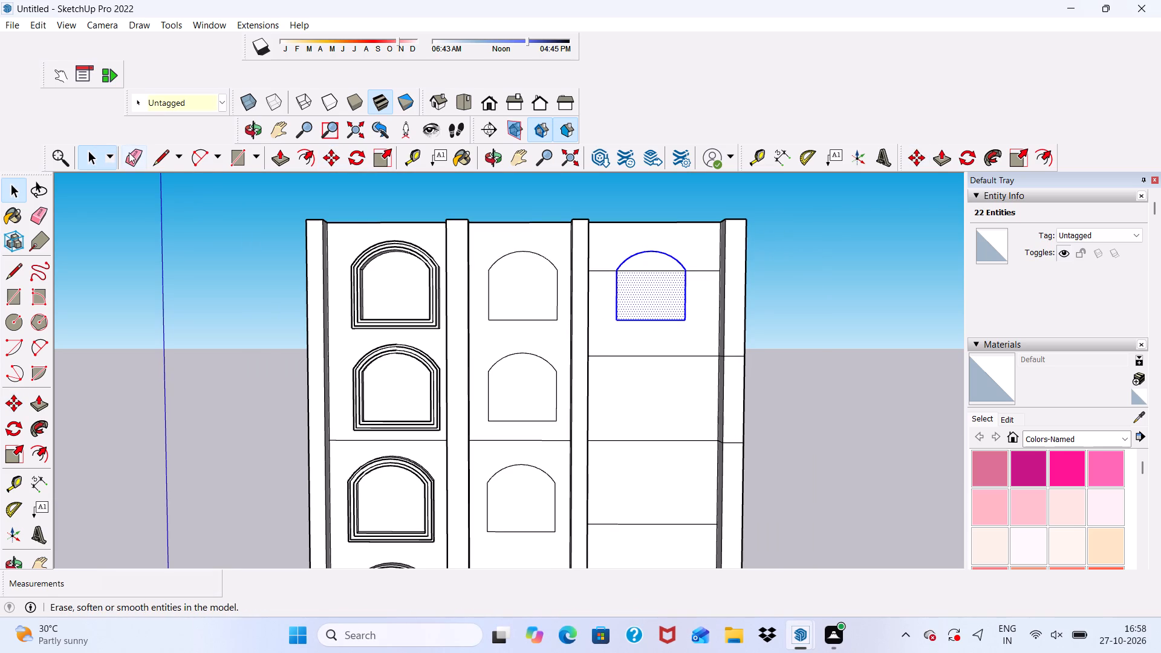
Erase the horizontal floor line segment crossing the inside of the copied top window in the right bay.
{"action": "left_click", "coordinate": [129, 157]}
{"action": "scroll", "coordinate": [551, 336], "scroll_direction": "up", "scroll_amount": 7}
{"action": "left_click_drag", "start_coordinate": [683, 230], "coordinate": [683, 237]}
{"action": "left_click", "coordinate": [683, 237]}
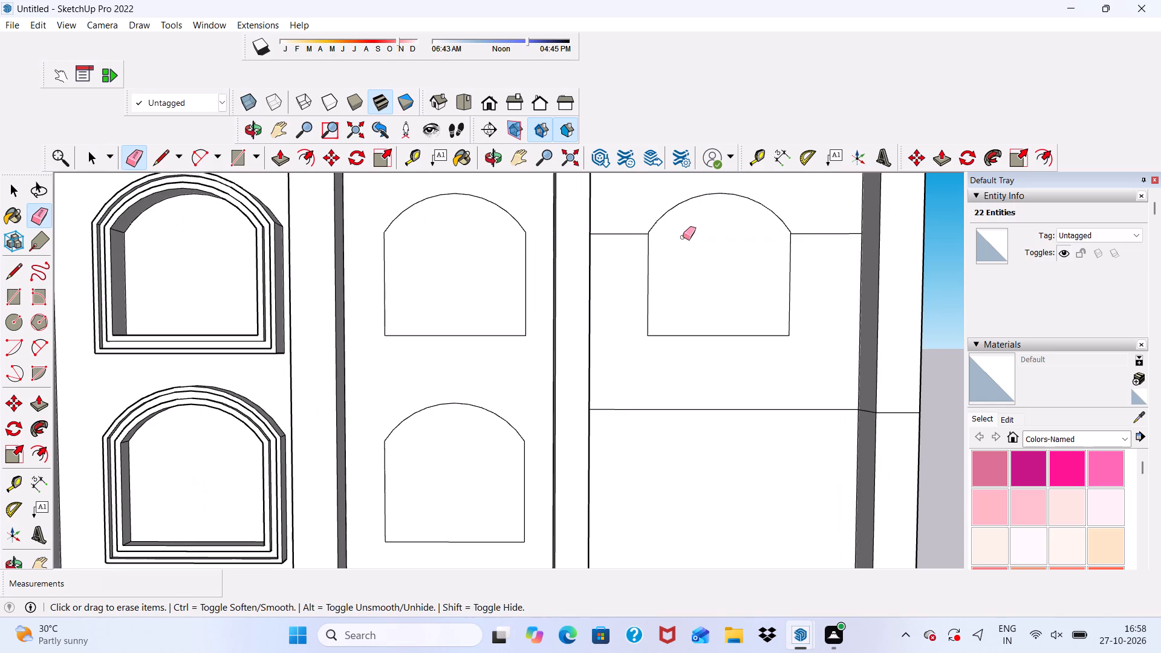
Erase the leftover floor line segments on both sides of the top window in the right bay.
{"action": "left_click_drag", "start_coordinate": [622, 233], "coordinate": [617, 243]}
{"action": "left_click_drag", "start_coordinate": [819, 219], "coordinate": [819, 256]}
{"action": "scroll", "coordinate": [625, 357], "scroll_direction": "down", "scroll_amount": 8}
{"action": "key", "text": "space"}
Copy the middle column's second arched window outline about 15' 10" horizontally into the right bay.
{"action": "scroll", "coordinate": [707, 378], "scroll_direction": "down", "scroll_amount": 4}
{"action": "middle_click_drag", "start_coordinate": [693, 408], "coordinate": [693, 279]}
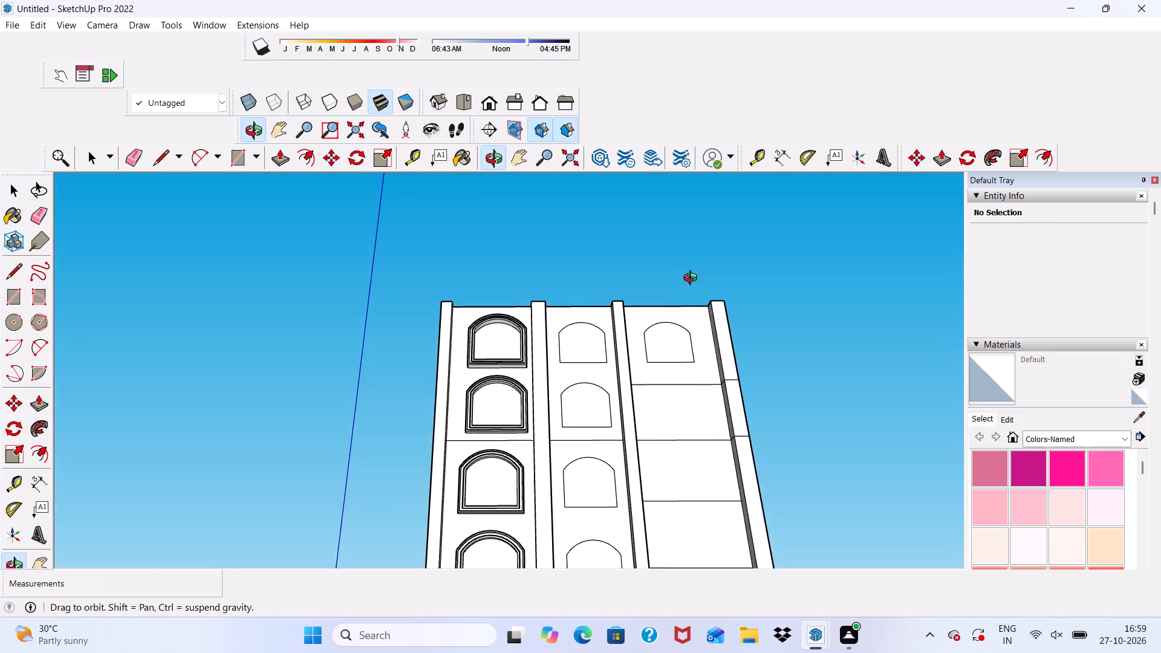
{"action": "middle_click_drag", "start_coordinate": [693, 279], "coordinate": [616, 385]}
{"action": "scroll", "coordinate": [577, 465], "scroll_direction": "up", "scroll_amount": 4}
{"action": "double_click", "coordinate": [574, 400]}
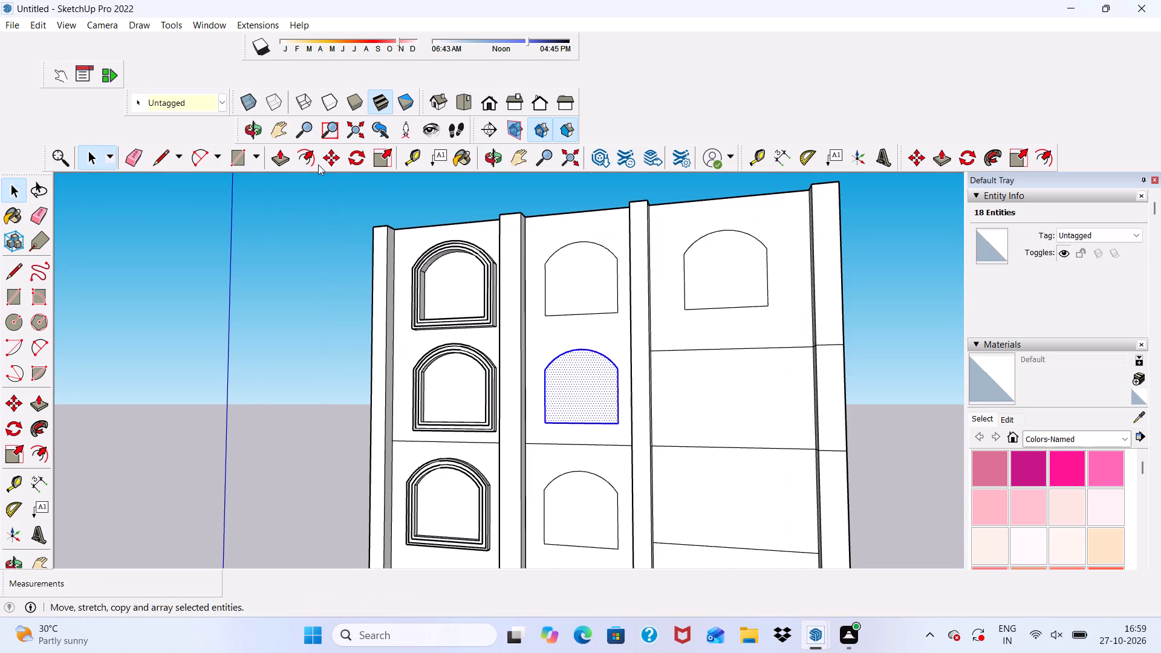
{"action": "left_click", "coordinate": [320, 154]}
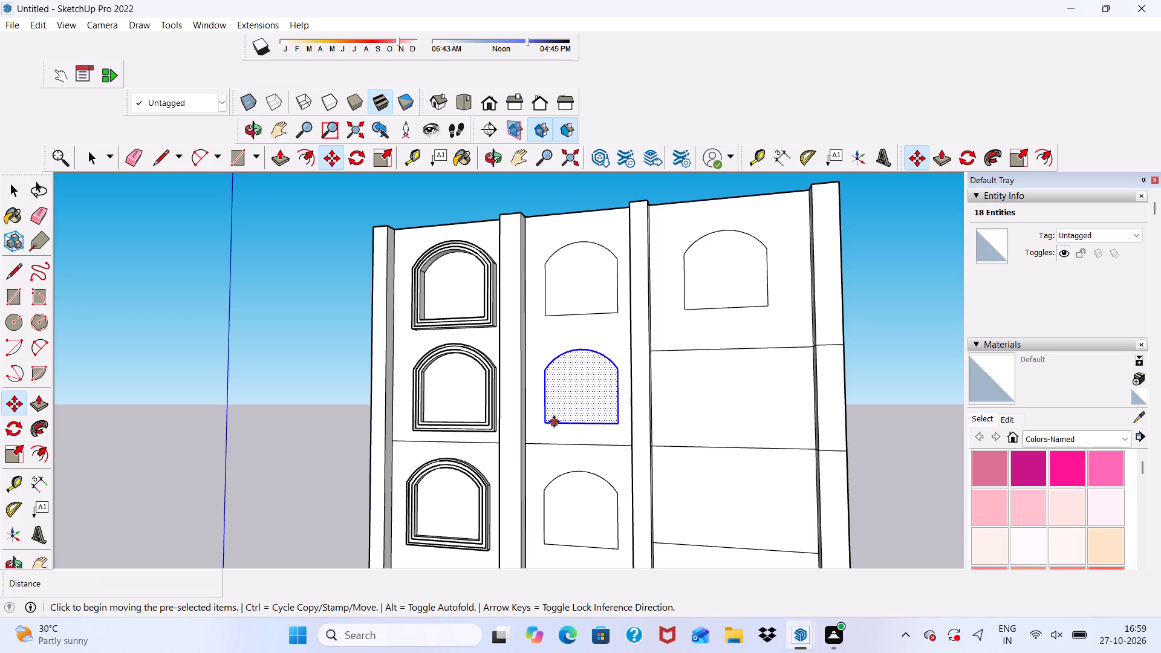
{"action": "left_click", "coordinate": [547, 421]}
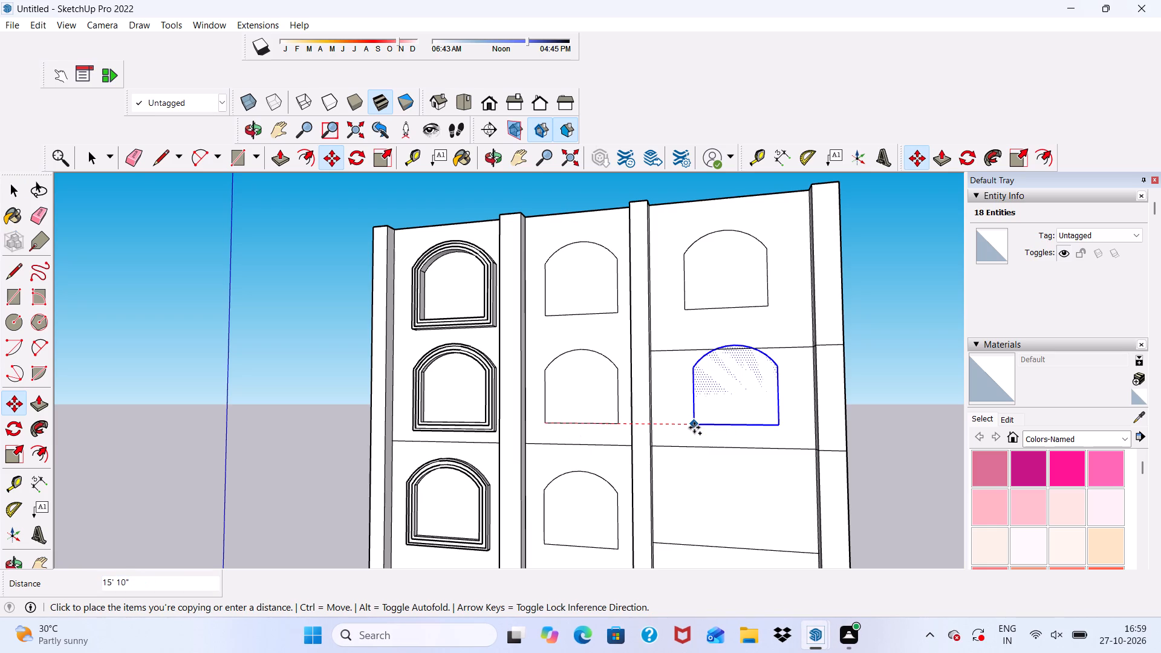
{"action": "left_click", "coordinate": [694, 427]}
{"action": "scroll", "coordinate": [678, 340], "scroll_direction": "down", "scroll_amount": 5}
{"action": "middle_click_drag", "start_coordinate": [735, 423], "coordinate": [887, 429]}
{"action": "key", "text": "space"}
Copy the middle column's third arched window outline about 16' 2 1/4" horizontally into the right bay.
{"action": "scroll", "coordinate": [616, 458], "scroll_direction": "up", "scroll_amount": 2}
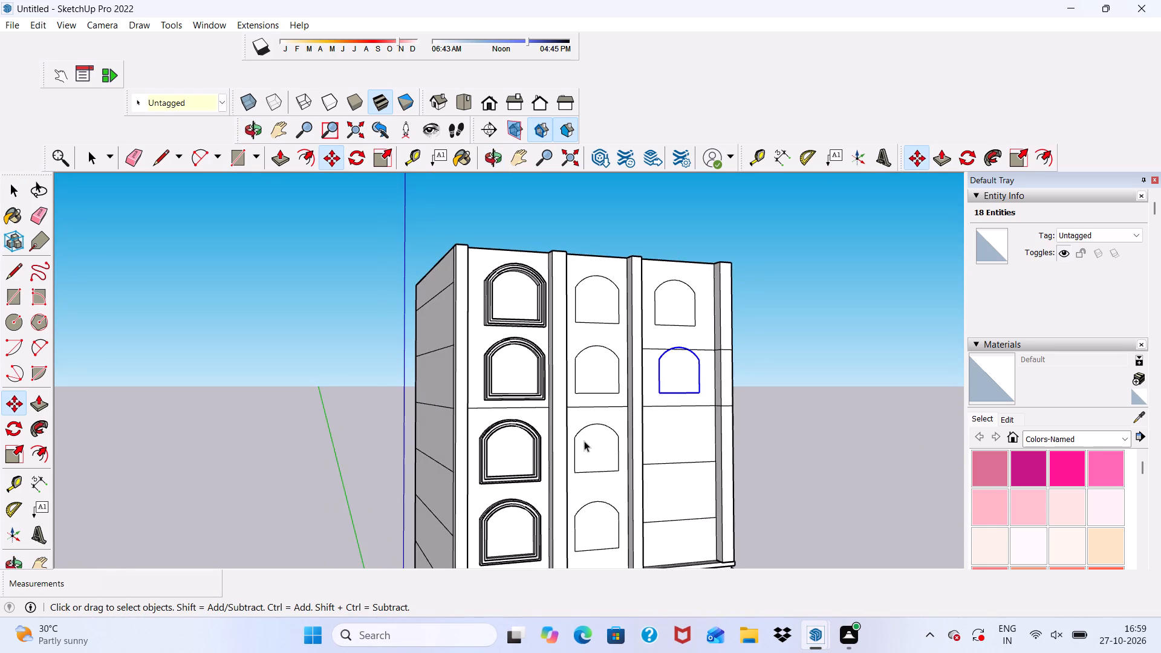
{"action": "double_click", "coordinate": [583, 441]}
{"action": "left_click", "coordinate": [330, 161]}
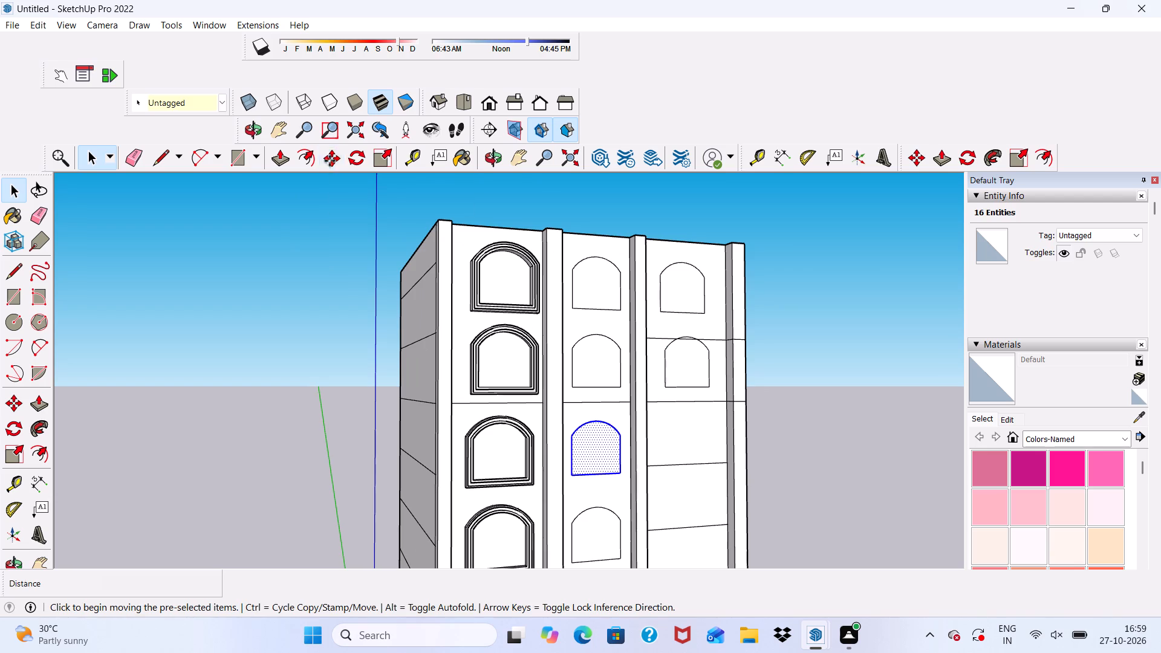
{"action": "scroll", "coordinate": [561, 557], "scroll_direction": "up", "scroll_amount": 10}
{"action": "left_click", "coordinate": [570, 441]}
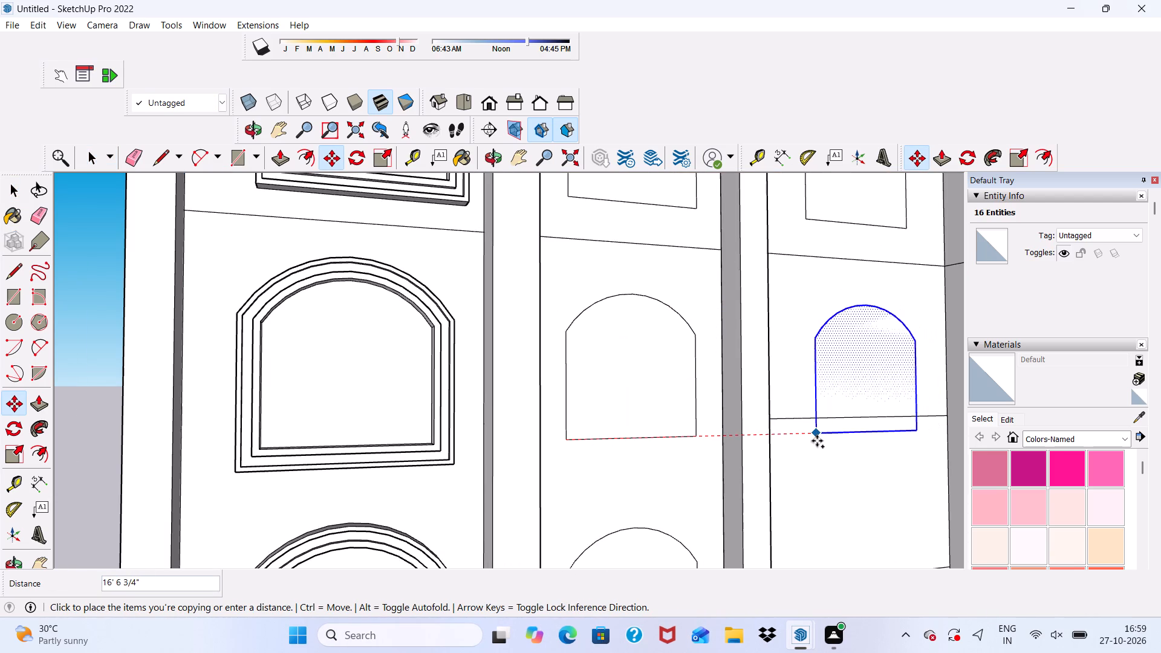
{"action": "scroll", "coordinate": [816, 441], "scroll_direction": "down", "scroll_amount": 4}
{"action": "middle_click_drag", "start_coordinate": [811, 441], "coordinate": [713, 446]}
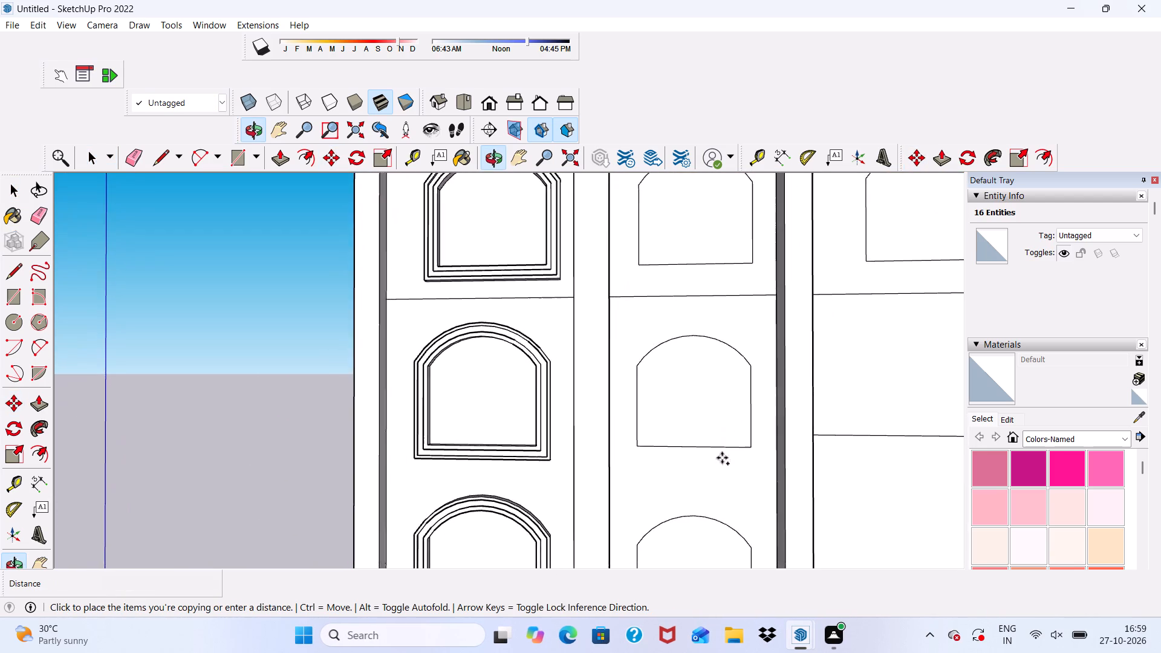
{"action": "scroll", "coordinate": [744, 449], "scroll_direction": "up", "scroll_amount": 1}
{"action": "scroll", "coordinate": [627, 371], "scroll_direction": "down", "scroll_amount": 10}
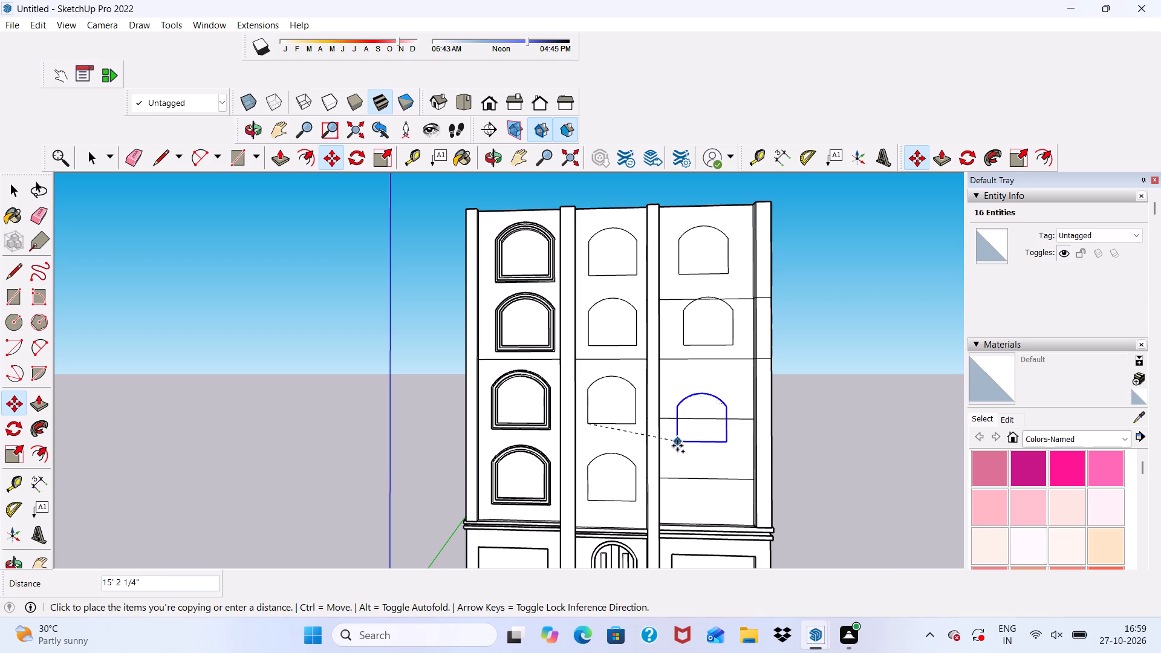
{"action": "scroll", "coordinate": [685, 429], "scroll_direction": "up", "scroll_amount": 3}
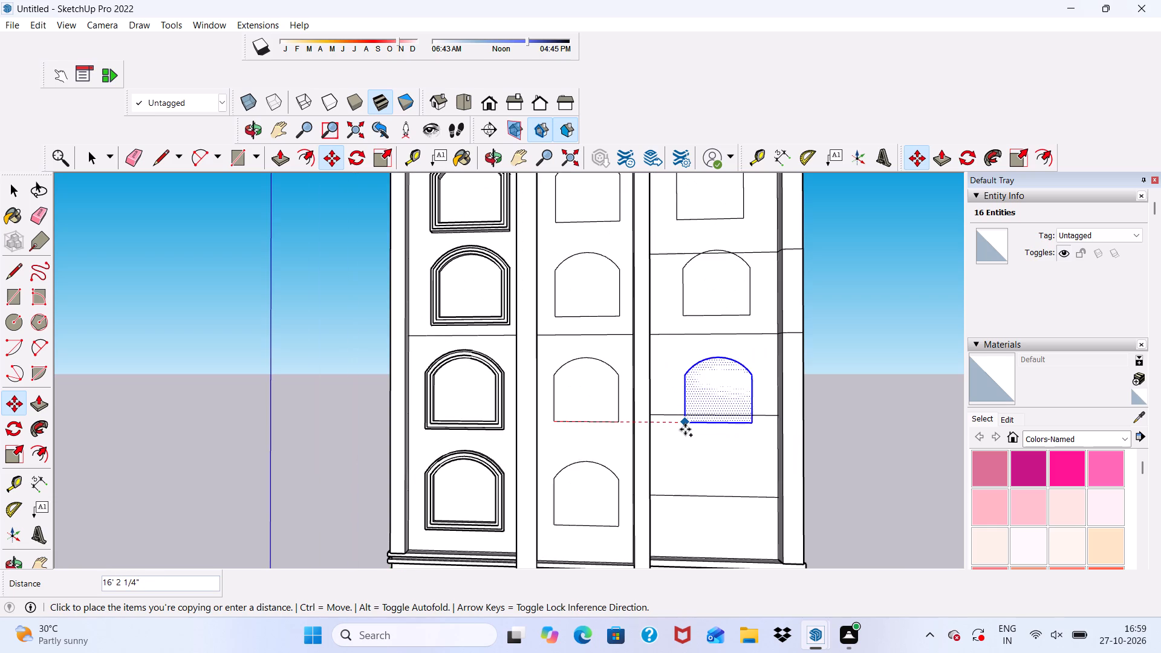
{"action": "left_click", "coordinate": [685, 429]}
{"action": "scroll", "coordinate": [605, 530], "scroll_direction": "down", "scroll_amount": 1}
{"action": "key", "text": "space"}
Copy the middle column's lowest arched window outline horizontally into the right bay at the same height.
{"action": "double_click", "coordinate": [580, 492]}
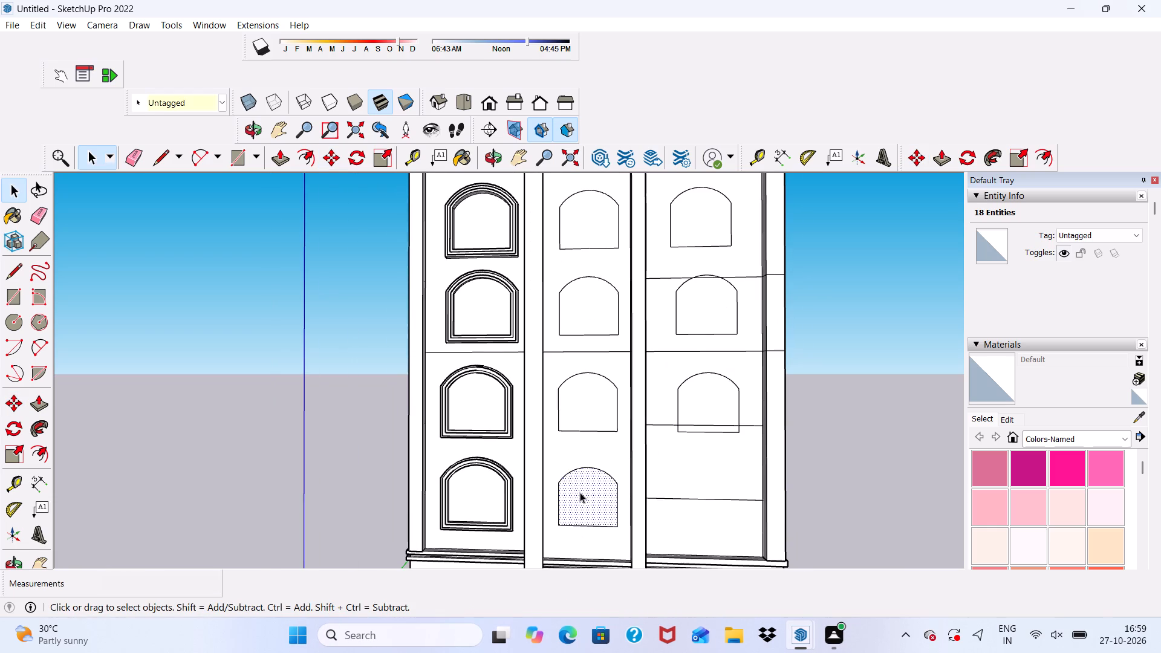
{"action": "left_click", "coordinate": [325, 154]}
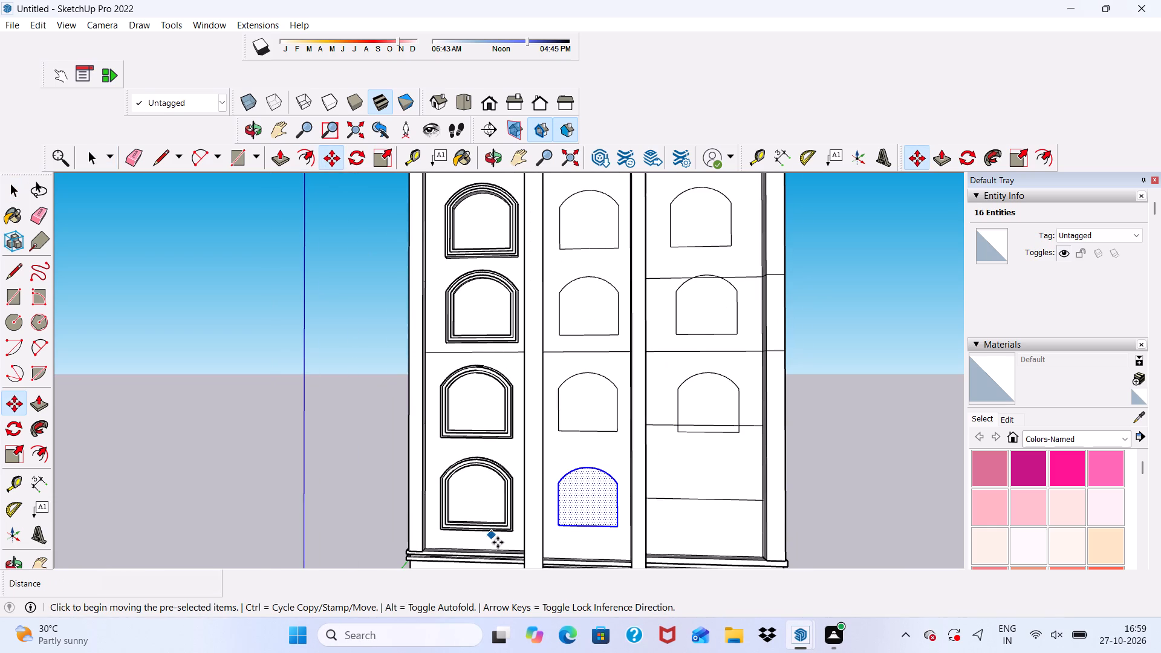
{"action": "scroll", "coordinate": [556, 550], "scroll_direction": "up", "scroll_amount": 4}
{"action": "left_click", "coordinate": [559, 528]}
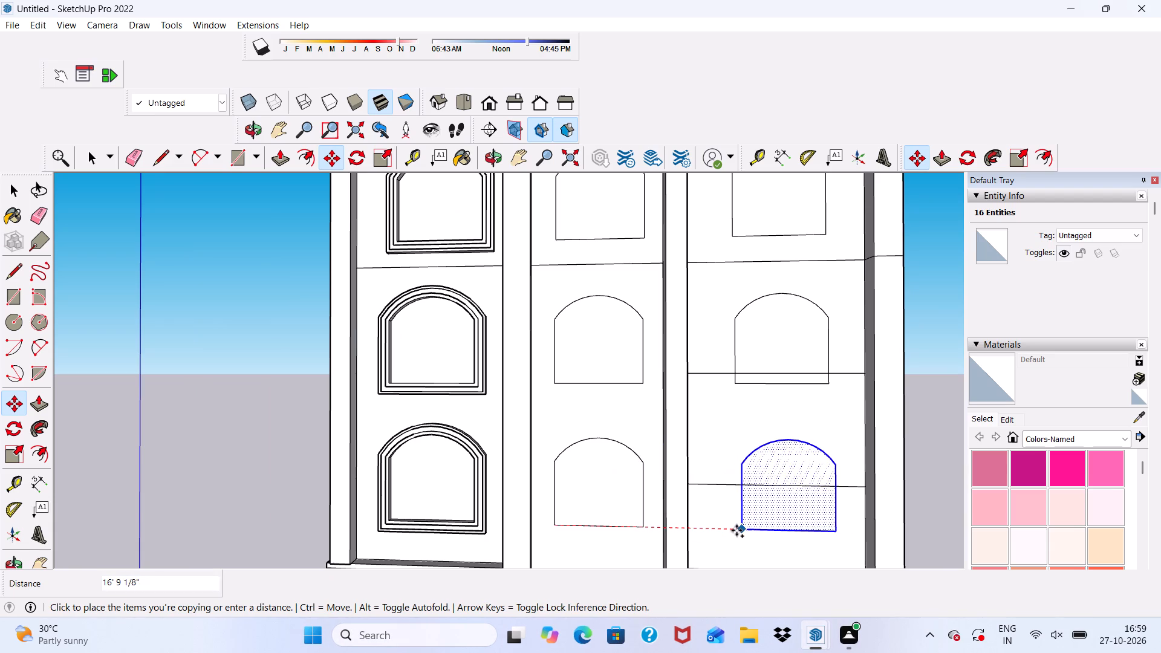
{"action": "left_click", "coordinate": [728, 530]}
{"action": "scroll", "coordinate": [688, 486], "scroll_direction": "down", "scroll_amount": 2}
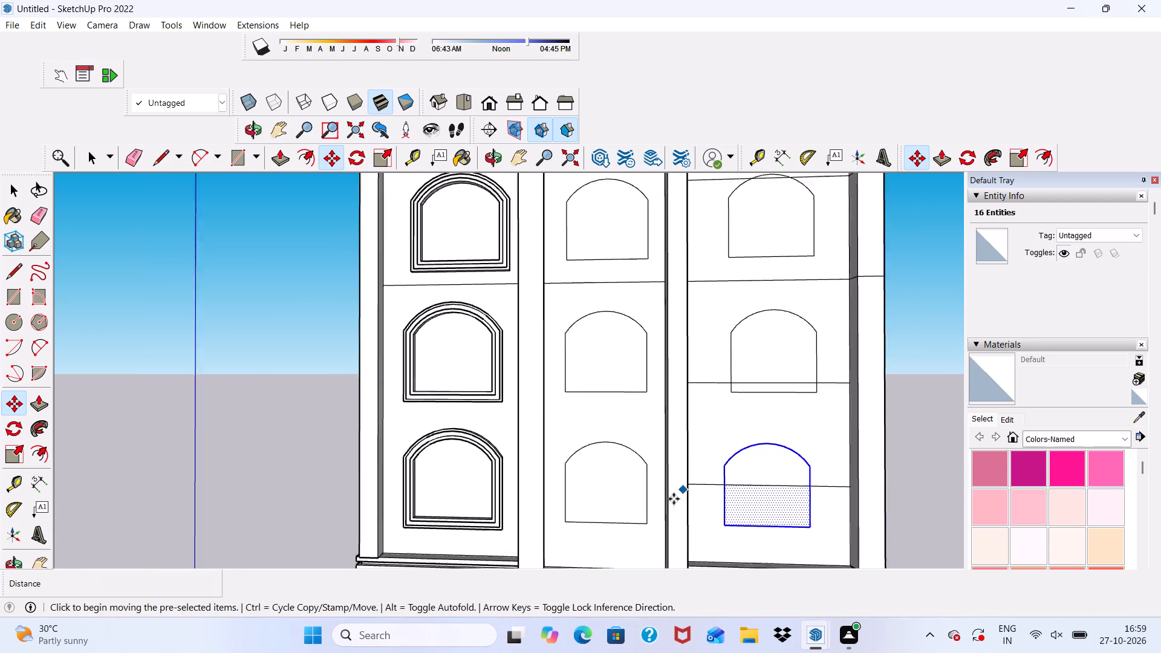
{"action": "scroll", "coordinate": [674, 499], "scroll_direction": "down", "scroll_amount": 3}
{"action": "key", "text": "space"}
Erase the floor line segments inside and on both sides of the lowest window in the right bay.
{"action": "left_click", "coordinate": [131, 160]}
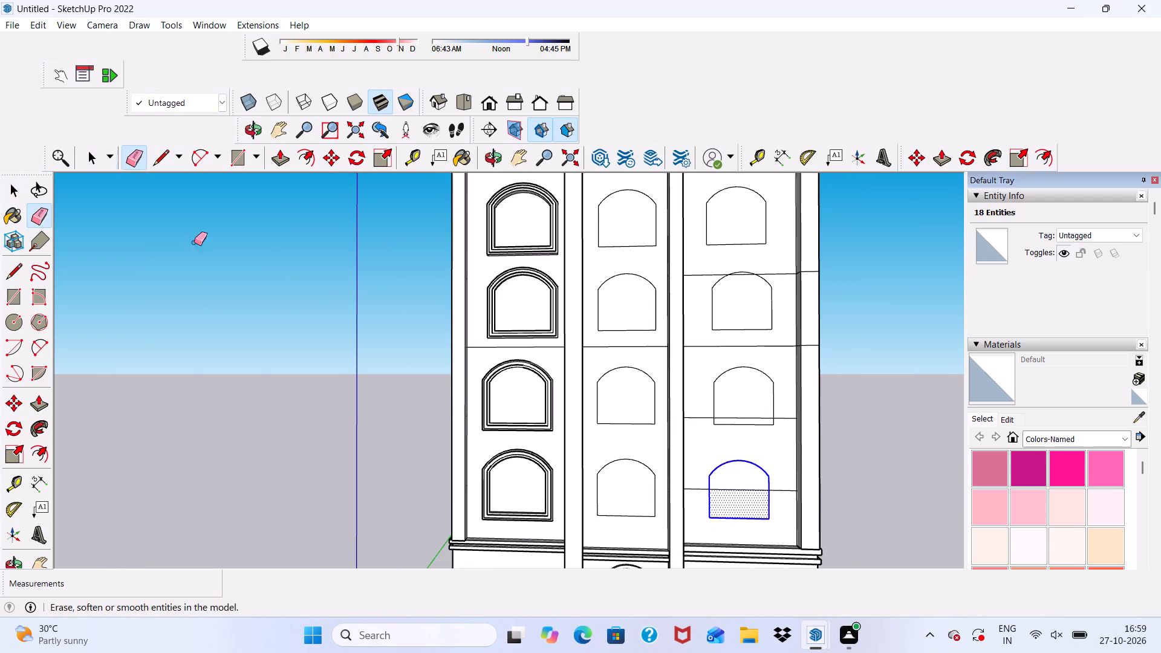
{"action": "scroll", "coordinate": [638, 467], "scroll_direction": "up", "scroll_amount": 2}
{"action": "scroll", "coordinate": [704, 470], "scroll_direction": "down", "scroll_amount": 1}
{"action": "scroll", "coordinate": [729, 511], "scroll_direction": "up", "scroll_amount": 2}
{"action": "left_click", "coordinate": [735, 492]}
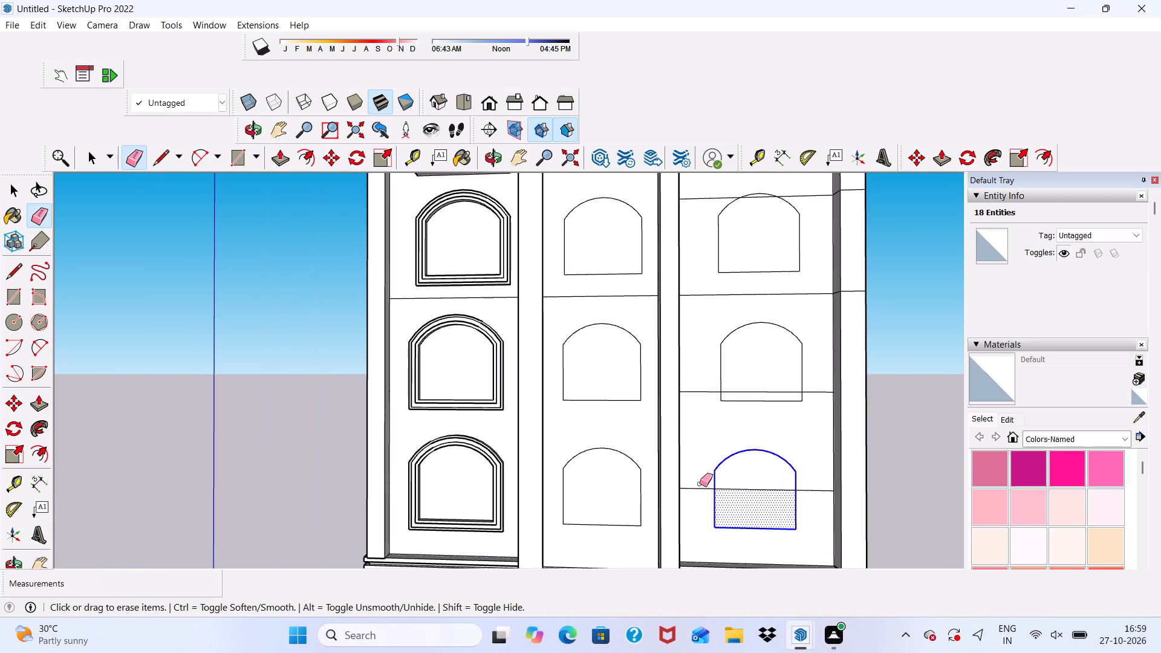
{"action": "left_click_drag", "start_coordinate": [700, 484], "coordinate": [697, 494]}
{"action": "left_click_drag", "start_coordinate": [763, 483], "coordinate": [761, 493]}
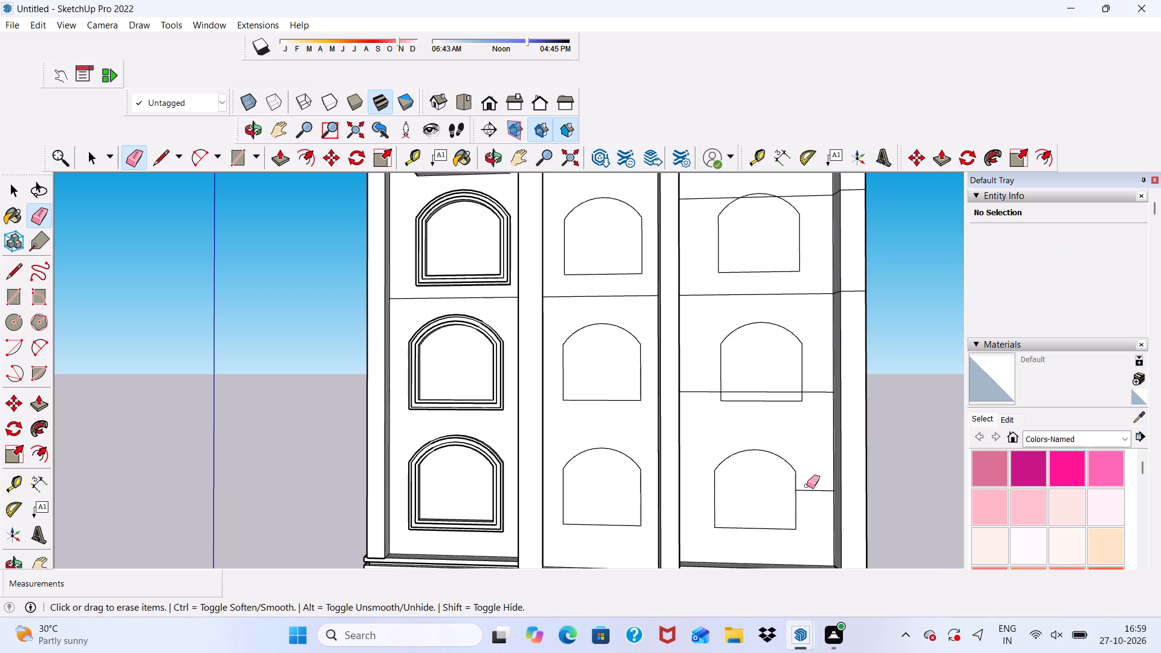
{"action": "left_click_drag", "start_coordinate": [807, 486], "coordinate": [810, 492]}
Erase the floor line segments inside and beside the third window from the top in the right bay.
{"action": "scroll", "coordinate": [781, 392], "scroll_direction": "up", "scroll_amount": 3}
{"action": "left_click_drag", "start_coordinate": [770, 381], "coordinate": [765, 391]}
{"action": "left_click", "coordinate": [765, 391]}
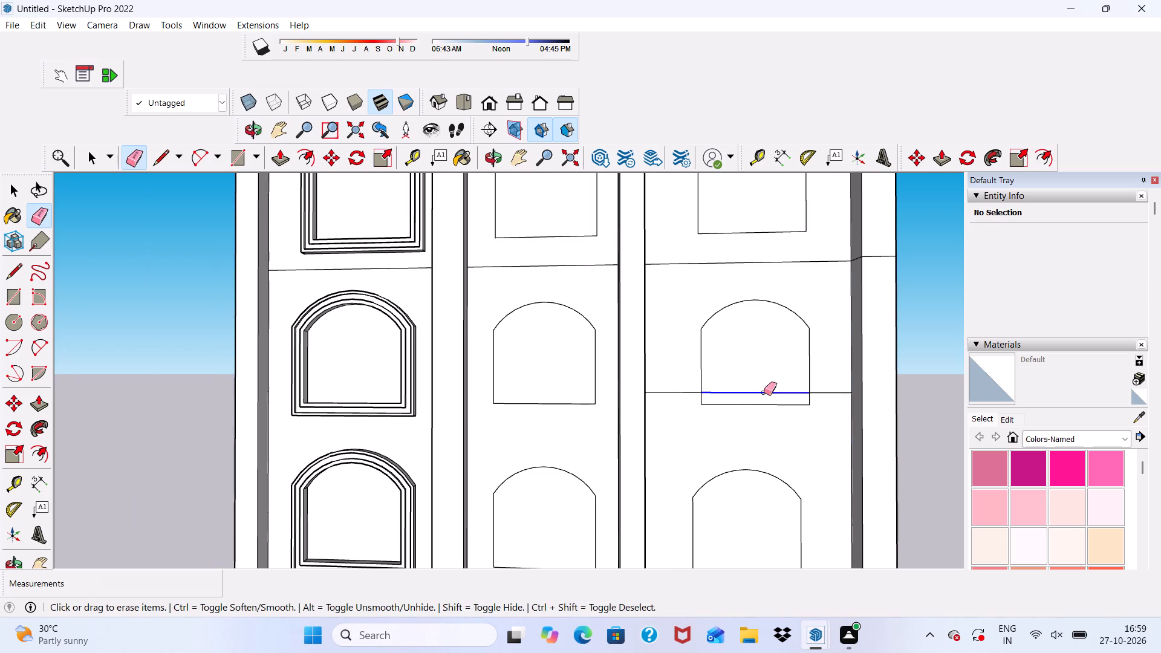
{"action": "left_click_drag", "start_coordinate": [833, 389], "coordinate": [831, 421]}
{"action": "left_click_drag", "start_coordinate": [672, 378], "coordinate": [670, 414]}
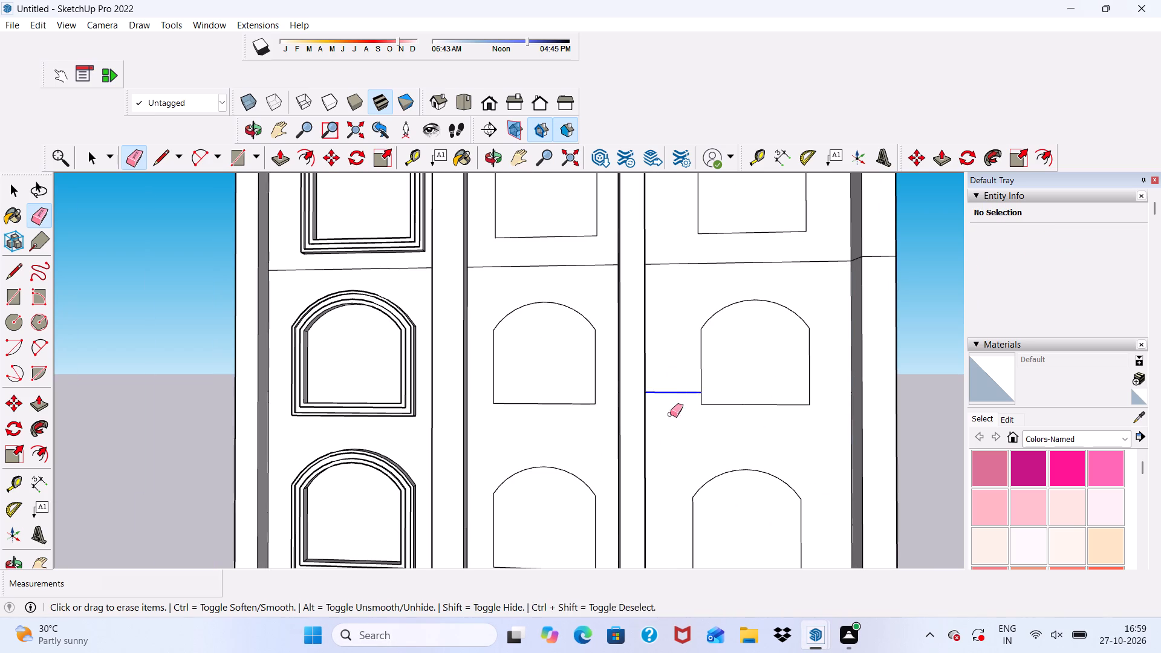
Erase the floor line between the right bay's second and third windows, including its continuation on the outer pilaster.
{"action": "scroll", "coordinate": [733, 349], "scroll_direction": "down", "scroll_amount": 3}
{"action": "middle_click_drag", "start_coordinate": [752, 380], "coordinate": [671, 328]}
{"action": "scroll", "coordinate": [671, 297], "scroll_direction": "up", "scroll_amount": 2}
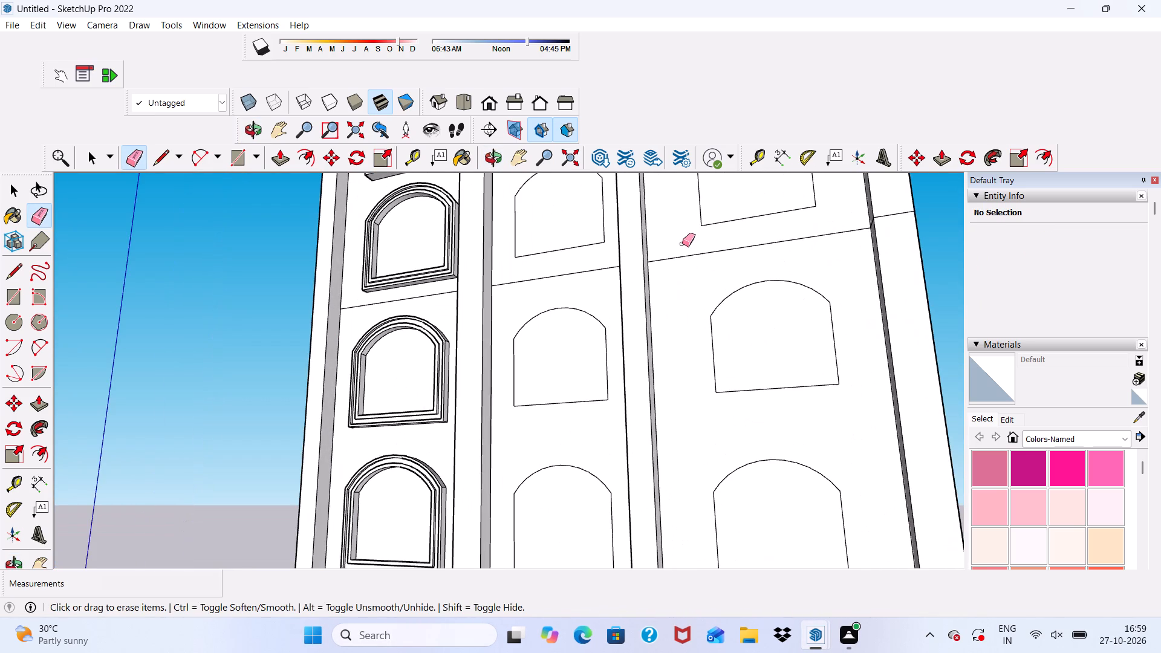
{"action": "left_click_drag", "start_coordinate": [682, 244], "coordinate": [681, 265]}
{"action": "scroll", "coordinate": [900, 224], "scroll_direction": "up", "scroll_amount": 3}
{"action": "left_click_drag", "start_coordinate": [885, 205], "coordinate": [887, 241]}
{"action": "middle_click_drag", "start_coordinate": [888, 242], "coordinate": [1020, 298]}
{"action": "scroll", "coordinate": [863, 310], "scroll_direction": "up", "scroll_amount": 6}
{"action": "left_click_drag", "start_coordinate": [840, 303], "coordinate": [842, 312]}
Erase the floor line segments crossing and flanking the arch of the second window in the right bay.
{"action": "scroll", "coordinate": [649, 388], "scroll_direction": "down", "scroll_amount": 11}
{"action": "scroll", "coordinate": [643, 296], "scroll_direction": "up", "scroll_amount": 10}
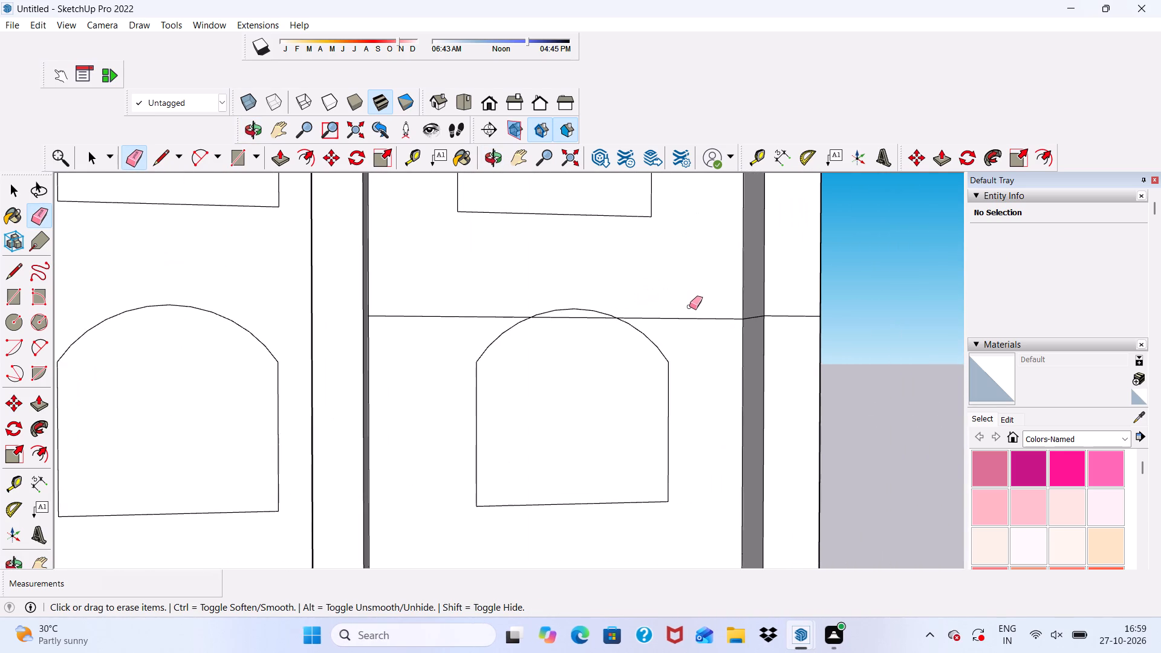
{"action": "left_click_drag", "start_coordinate": [689, 307], "coordinate": [694, 334]}
{"action": "scroll", "coordinate": [562, 349], "scroll_direction": "up", "scroll_amount": 7}
{"action": "left_click", "coordinate": [562, 302]}
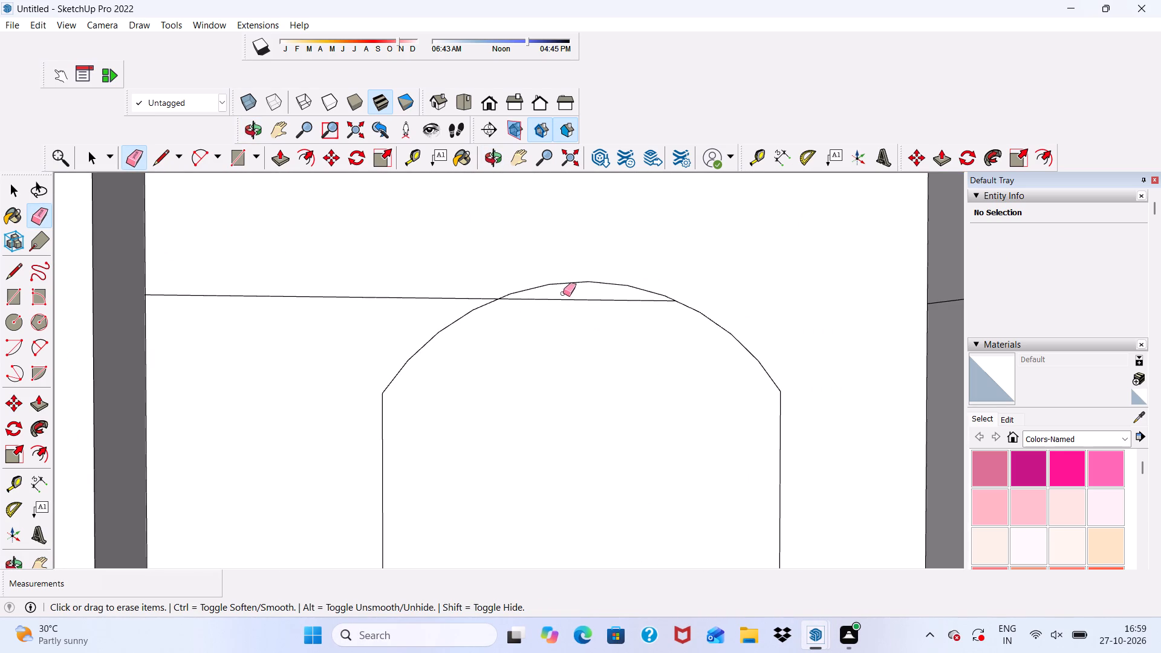
{"action": "left_click", "coordinate": [562, 323]}
{"action": "left_click_drag", "start_coordinate": [568, 287], "coordinate": [568, 302]}
{"action": "left_click_drag", "start_coordinate": [434, 290], "coordinate": [408, 308]}
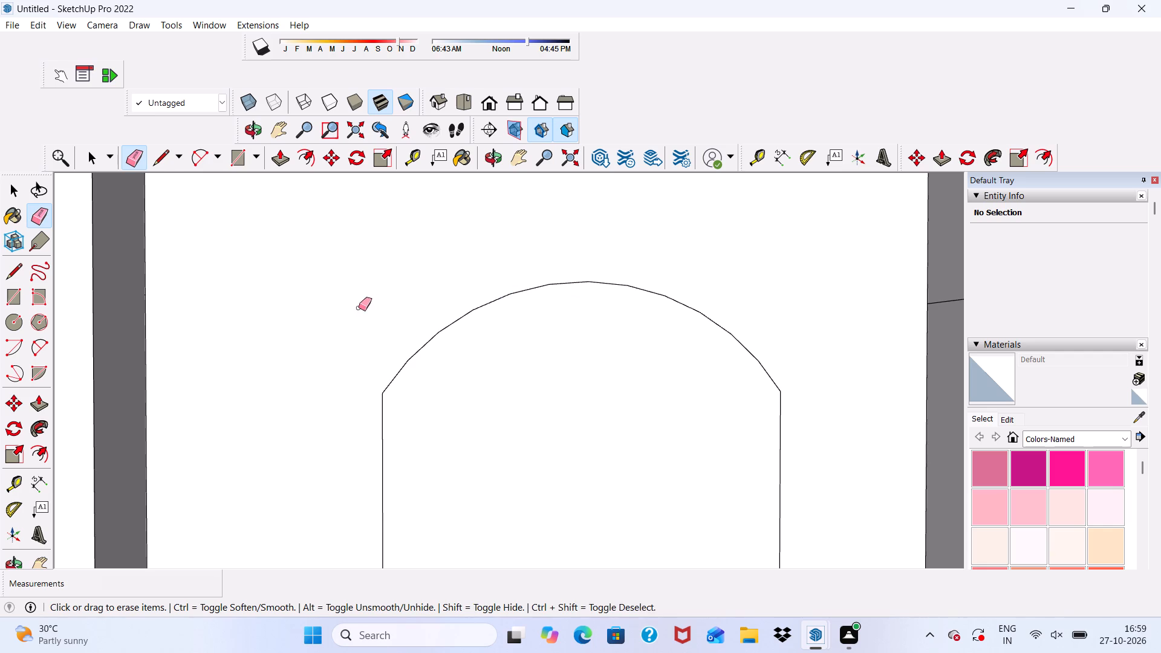
Erase the remaining segments of the upper floor line on the right outer pilaster's front and side faces.
{"action": "scroll", "coordinate": [356, 317], "scroll_direction": "down", "scroll_amount": 4}
{"action": "scroll", "coordinate": [468, 293], "scroll_direction": "down", "scroll_amount": 5}
{"action": "scroll", "coordinate": [636, 286], "scroll_direction": "up", "scroll_amount": 6}
{"action": "left_click_drag", "start_coordinate": [702, 297], "coordinate": [709, 320]}
{"action": "middle_click_drag", "start_coordinate": [682, 332], "coordinate": [705, 333]}
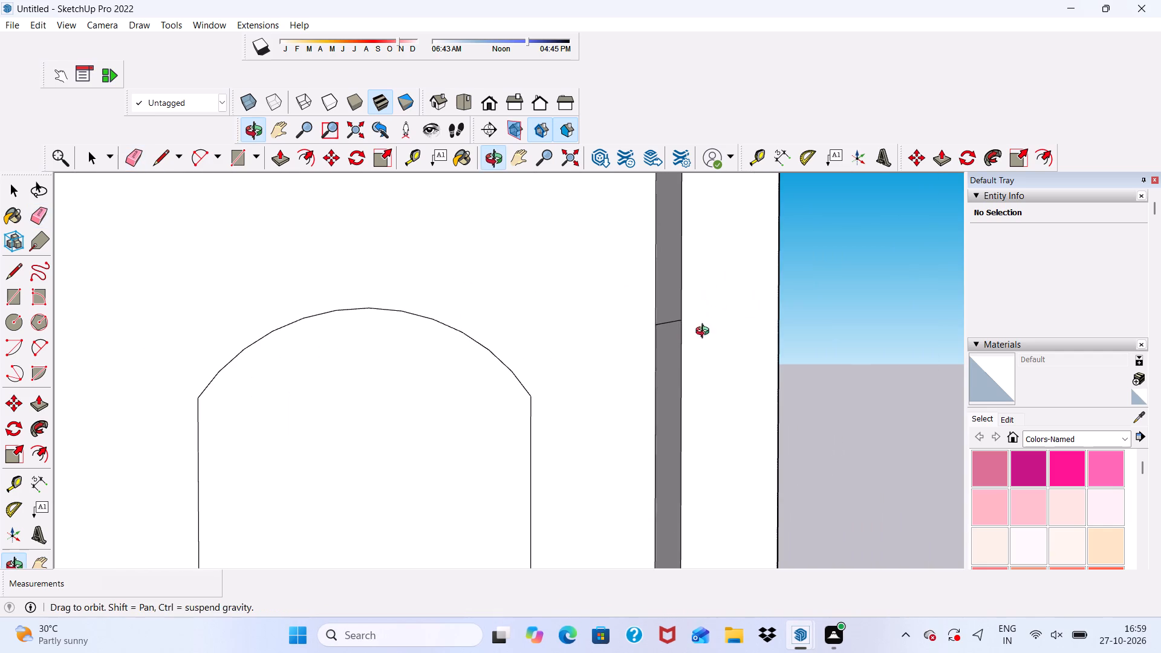
{"action": "middle_click_drag", "start_coordinate": [705, 333], "coordinate": [891, 359]}
{"action": "scroll", "coordinate": [615, 291], "scroll_direction": "up", "scroll_amount": 1}
{"action": "left_click_drag", "start_coordinate": [611, 304], "coordinate": [613, 323]}
{"action": "scroll", "coordinate": [532, 352], "scroll_direction": "down", "scroll_amount": 10}
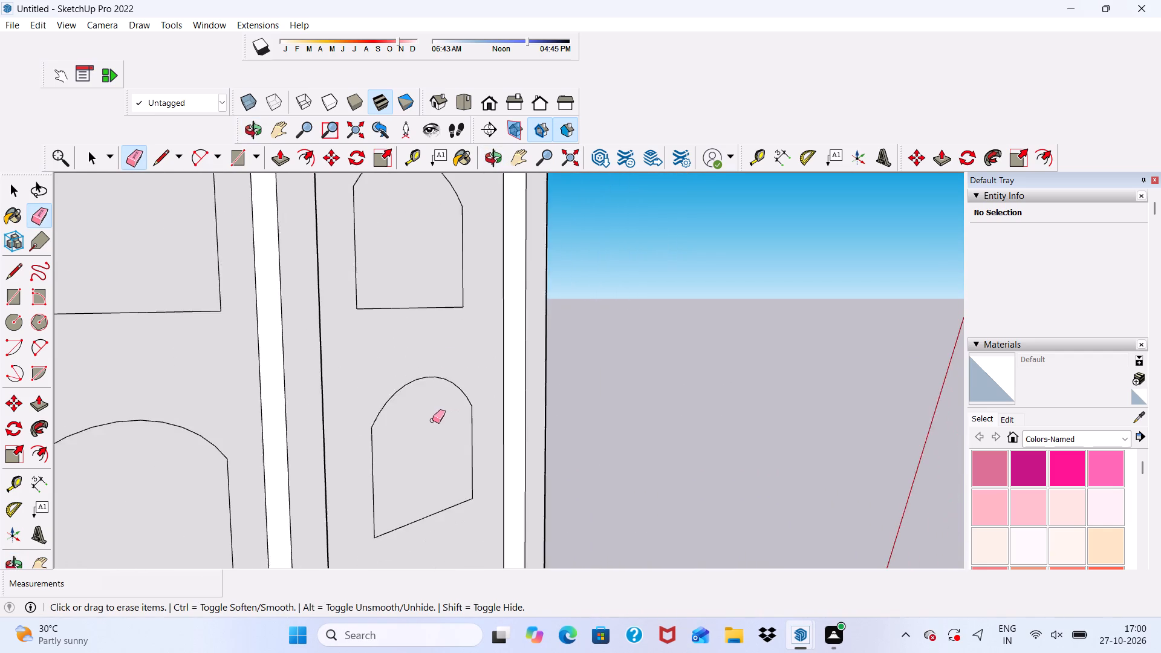
Review the whole facade from above, below and the front for window placement and leftover floor lines.
{"action": "scroll", "coordinate": [432, 420], "scroll_direction": "down", "scroll_amount": 6}
{"action": "middle_click_drag", "start_coordinate": [443, 374], "coordinate": [132, 430]}
{"action": "scroll", "coordinate": [402, 340], "scroll_direction": "down", "scroll_amount": 7}
{"action": "left_click", "coordinate": [504, 351]}
{"action": "key", "text": "space"}
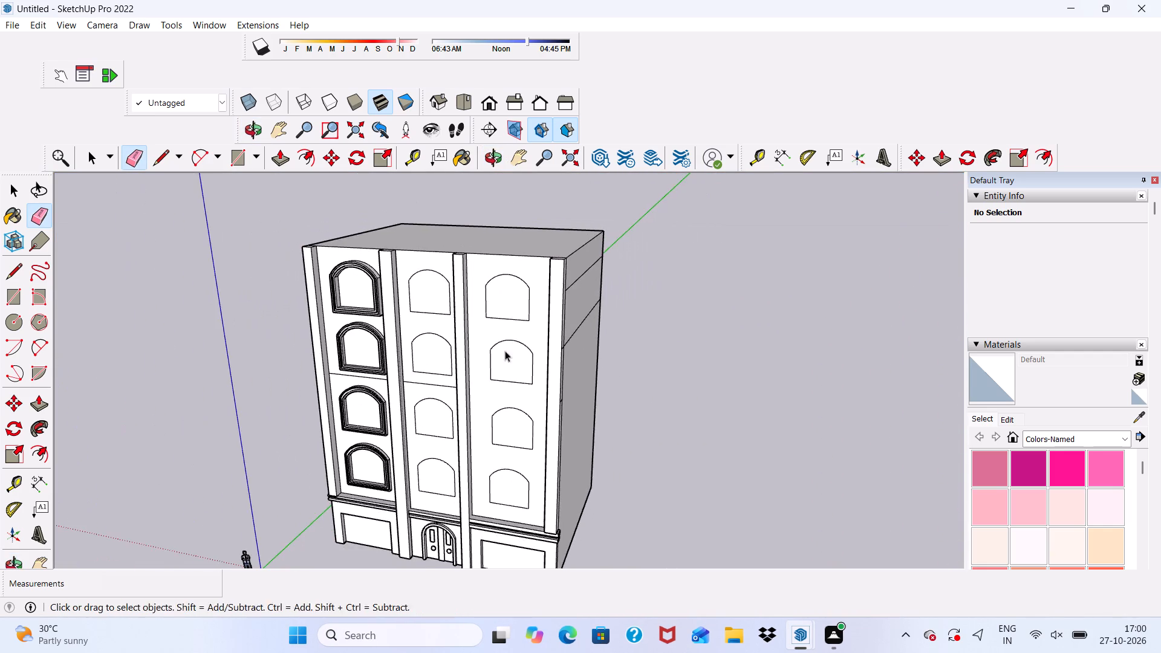
{"action": "middle_click_drag", "start_coordinate": [505, 351], "coordinate": [505, 274]}
{"action": "scroll", "coordinate": [450, 368], "scroll_direction": "up", "scroll_amount": 3}
{"action": "key", "text": "space"}
{"action": "scroll", "coordinate": [473, 273], "scroll_direction": "down", "scroll_amount": 1}
{"action": "scroll", "coordinate": [518, 295], "scroll_direction": "up", "scroll_amount": 1}
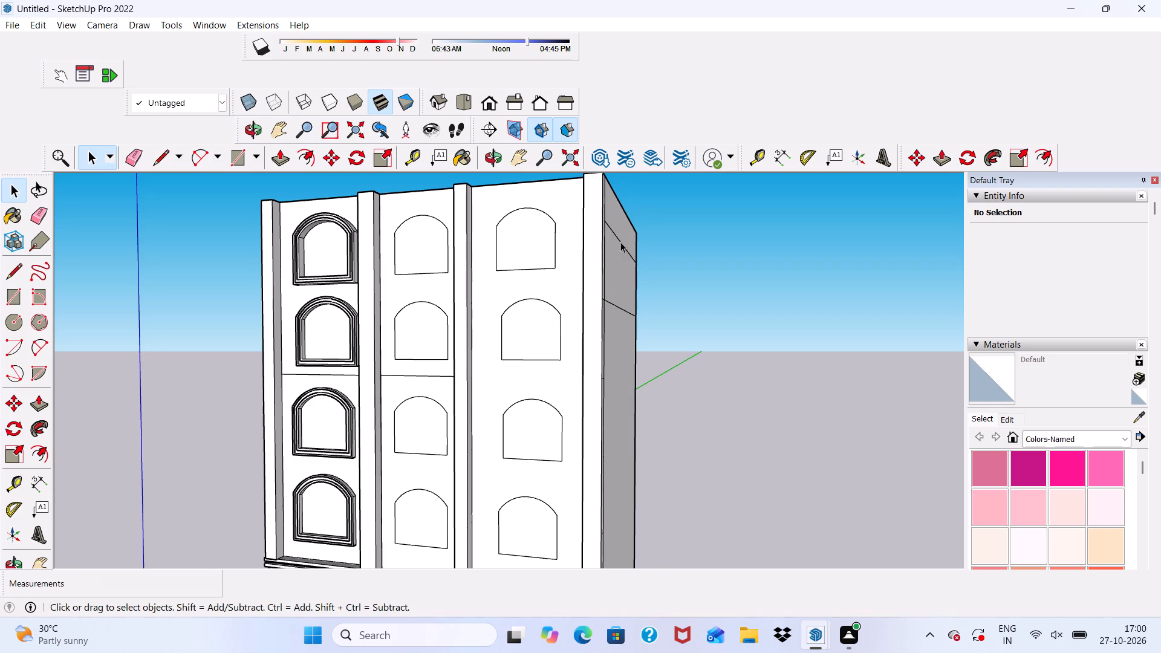
{"action": "middle_click_drag", "start_coordinate": [642, 360], "coordinate": [643, 420]}
{"action": "scroll", "coordinate": [634, 437], "scroll_direction": "down", "scroll_amount": 4}
{"action": "scroll", "coordinate": [578, 400], "scroll_direction": "up", "scroll_amount": 1}
{"action": "middle_click_drag", "start_coordinate": [568, 490], "coordinate": [568, 468]}
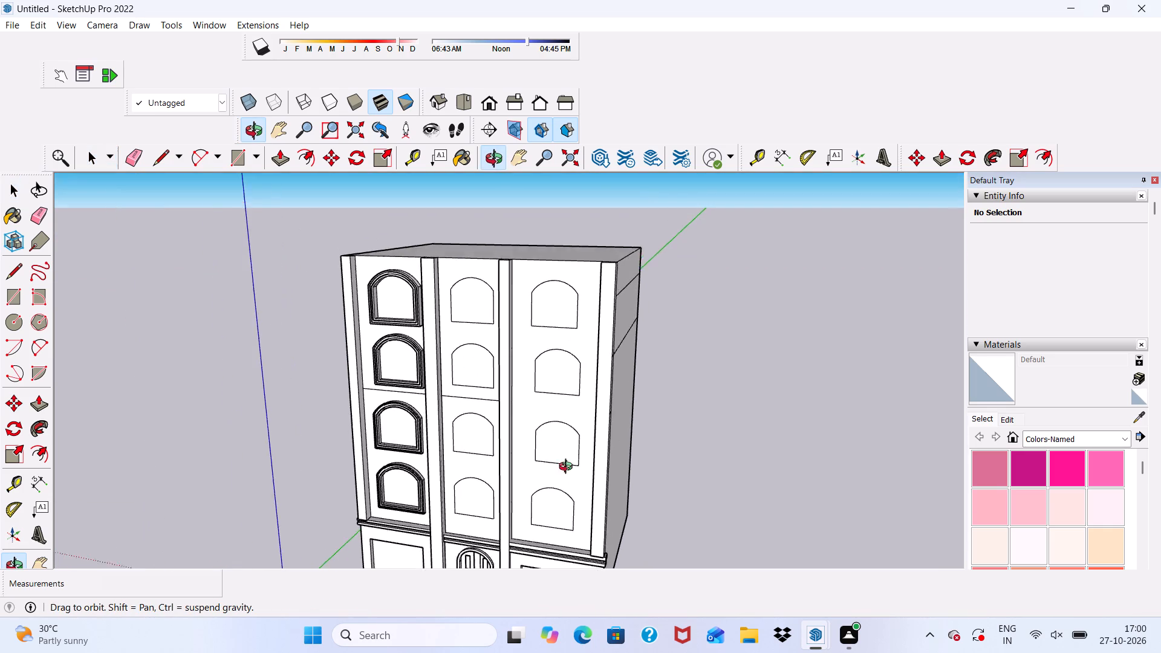
{"action": "middle_click_drag", "start_coordinate": [568, 468], "coordinate": [651, 414]}
{"action": "scroll", "coordinate": [488, 439], "scroll_direction": "up", "scroll_amount": 6}
{"action": "scroll", "coordinate": [426, 343], "scroll_direction": "down", "scroll_amount": 2}
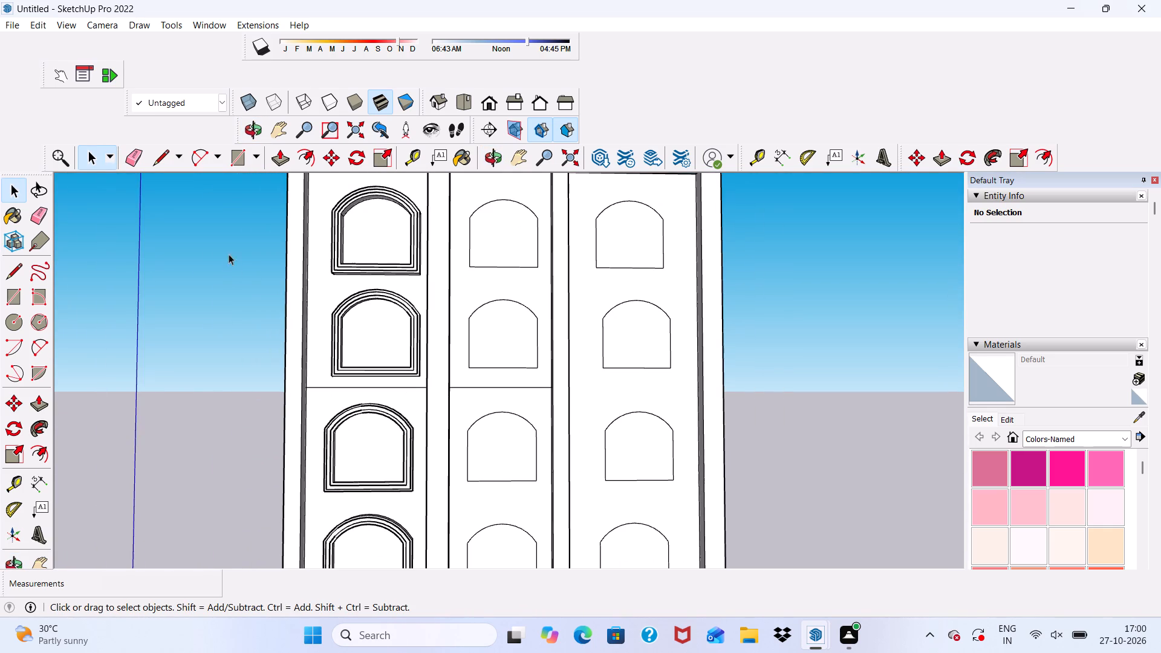
Erase the floor lines between the second and third windows in the left and middle bays.
{"action": "left_click", "coordinate": [125, 158]}
{"action": "scroll", "coordinate": [264, 384], "scroll_direction": "up", "scroll_amount": 2}
{"action": "scroll", "coordinate": [333, 380], "scroll_direction": "up", "scroll_amount": 1}
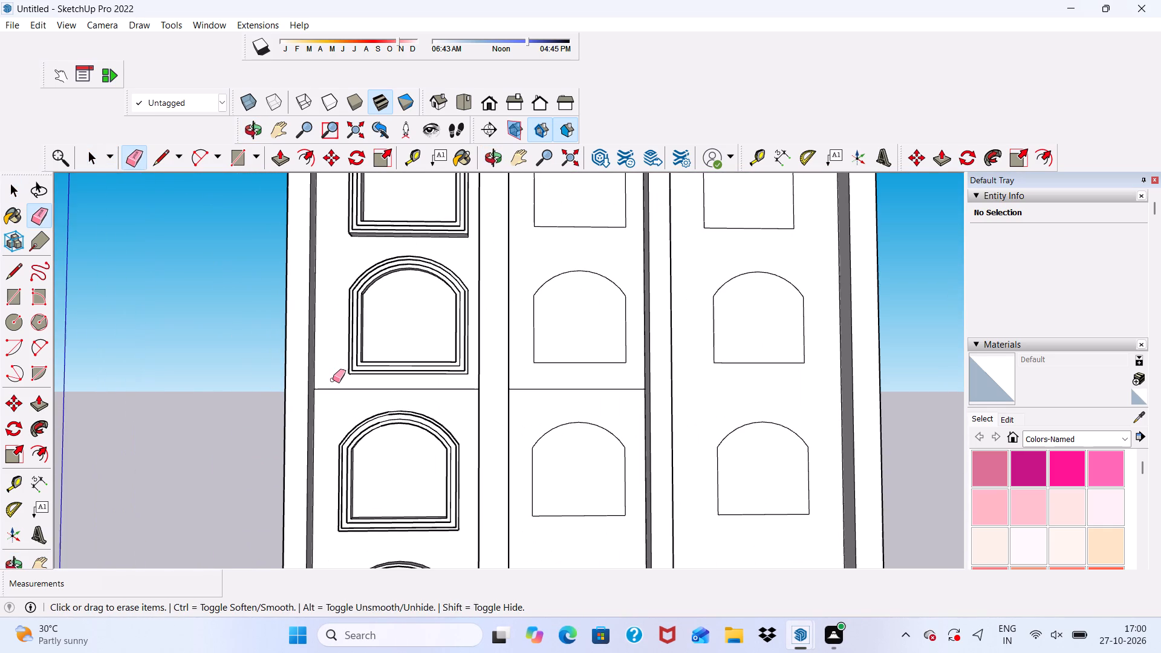
{"action": "left_click_drag", "start_coordinate": [333, 383], "coordinate": [333, 391]}
{"action": "left_click_drag", "start_coordinate": [559, 384], "coordinate": [559, 395]}
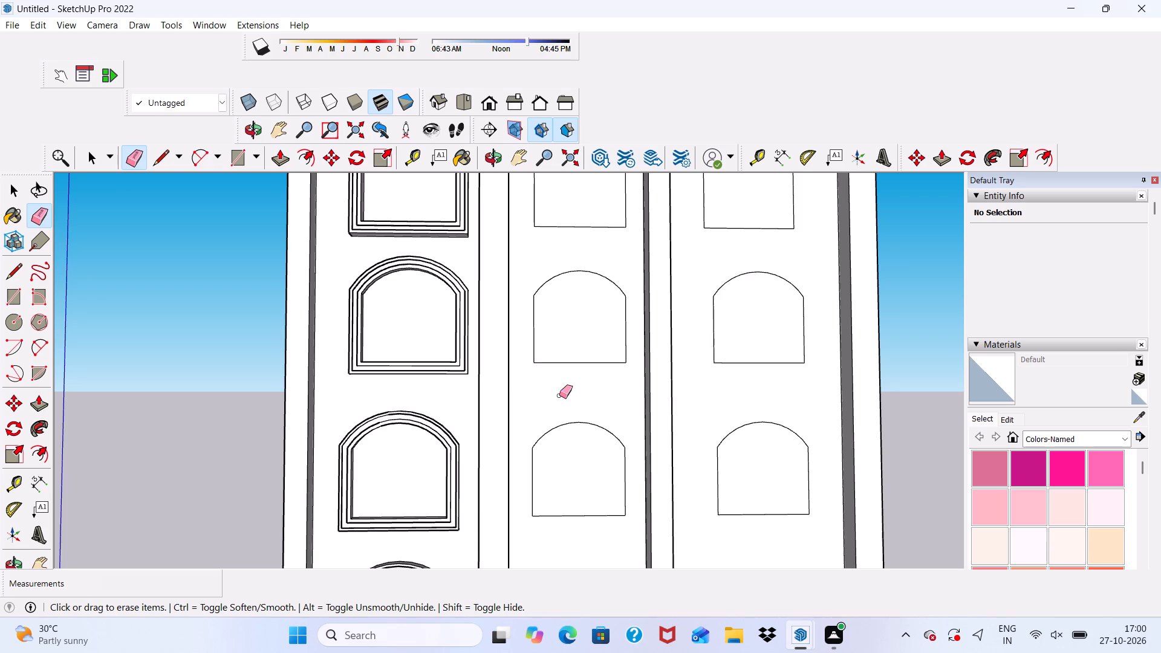
{"action": "scroll", "coordinate": [525, 386], "scroll_direction": "down", "scroll_amount": 10}
{"action": "middle_click_drag", "start_coordinate": [611, 404], "coordinate": [573, 431]}
{"action": "scroll", "coordinate": [573, 431], "scroll_direction": "up", "scroll_amount": 3}
{"action": "key", "text": "space"}
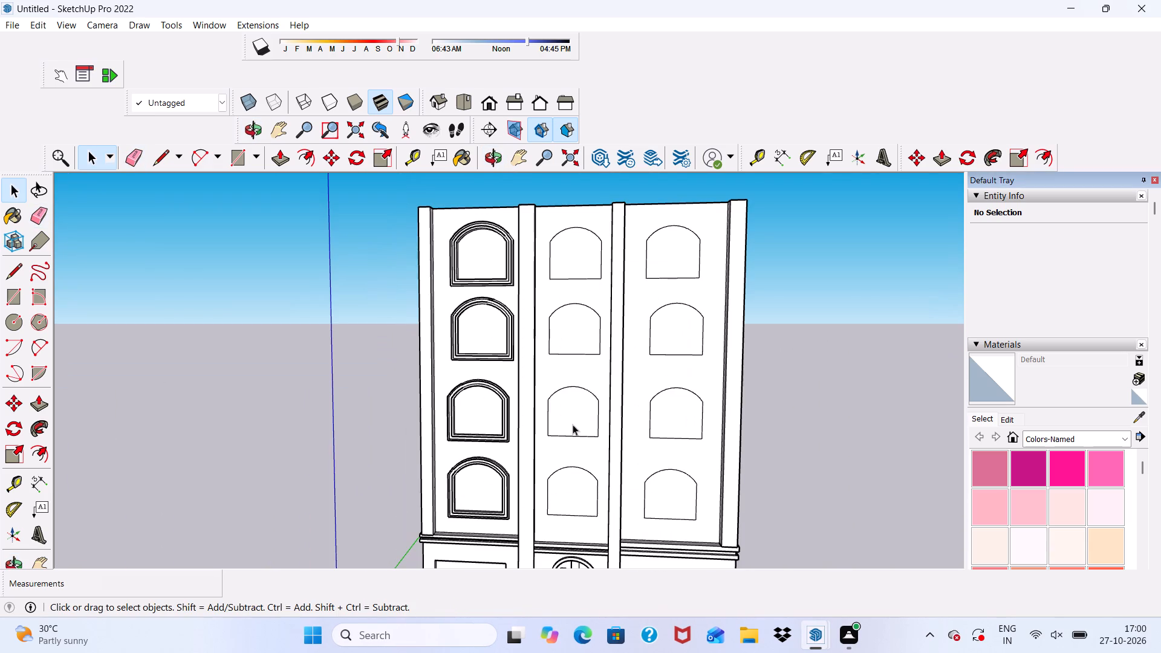
Offset the middle column's top arched window outline outward by 1'.
{"action": "left_click", "coordinate": [311, 155]}
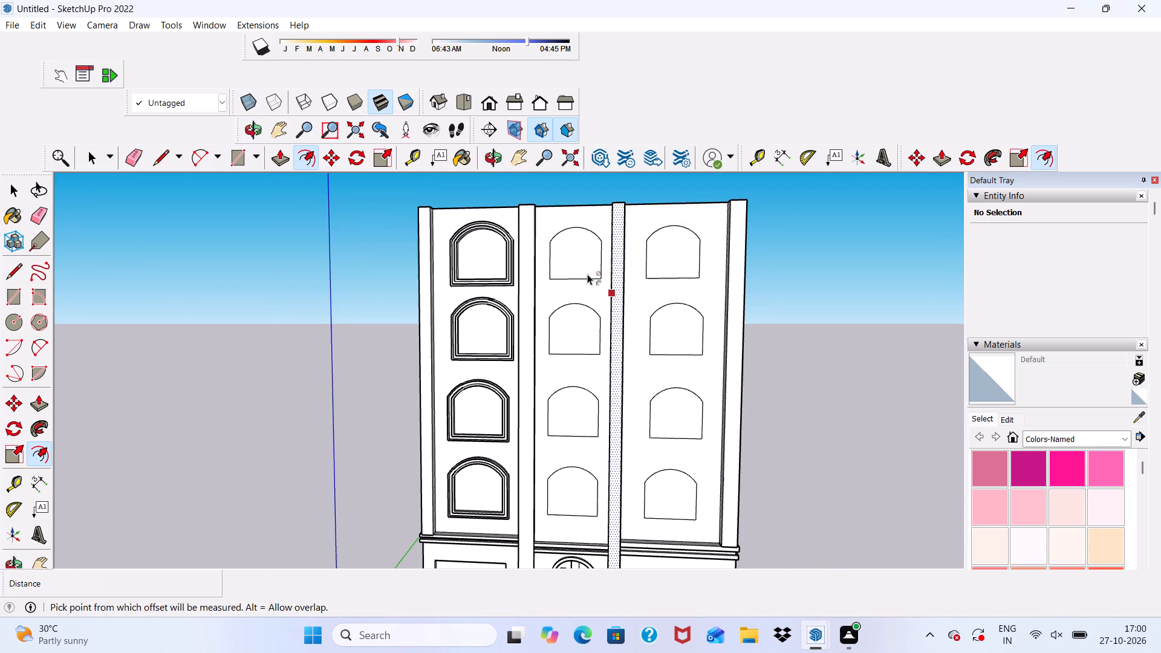
{"action": "scroll", "coordinate": [574, 264], "scroll_direction": "up", "scroll_amount": 4}
{"action": "left_click", "coordinate": [552, 247]}
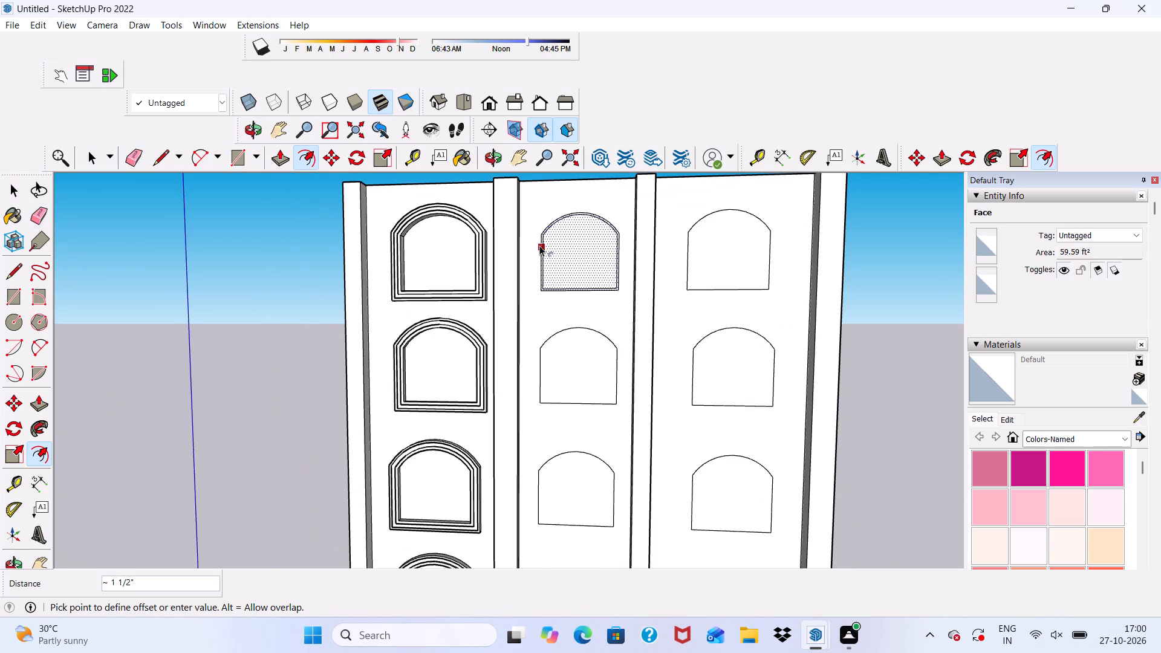
{"action": "type", "text": "1'"}
{"action": "key", "text": "Return"}
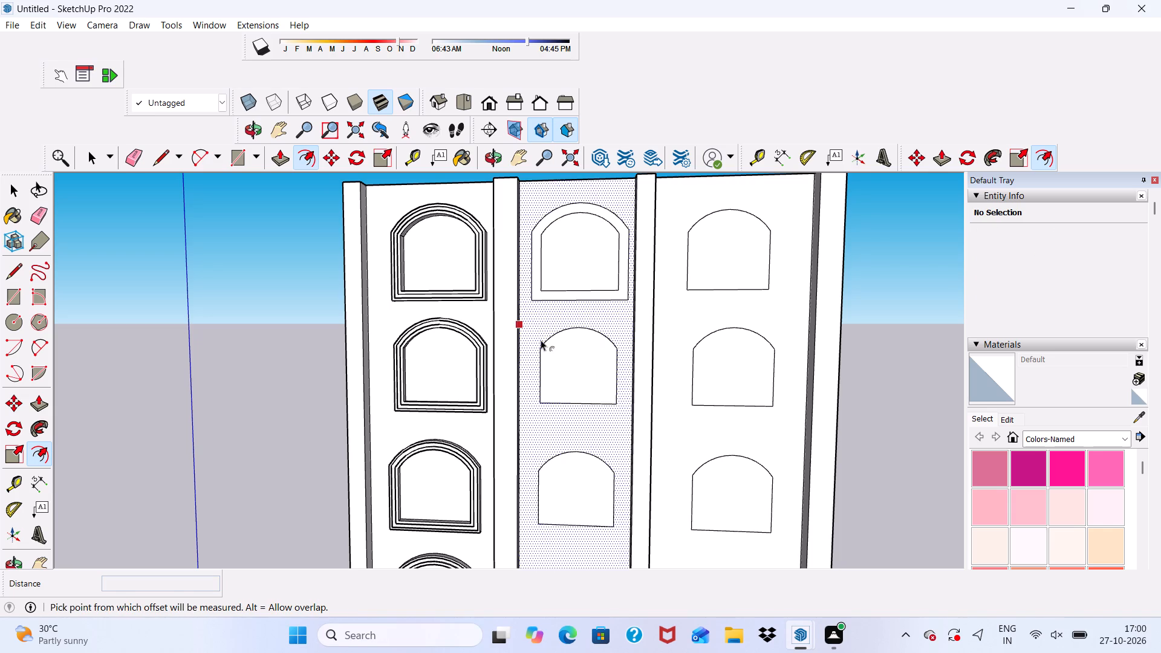
Offset the outlines of the middle column's second and third windows from the top outward by 1'.
{"action": "scroll", "coordinate": [558, 377], "scroll_direction": "up", "scroll_amount": 1}
{"action": "left_click", "coordinate": [553, 368]}
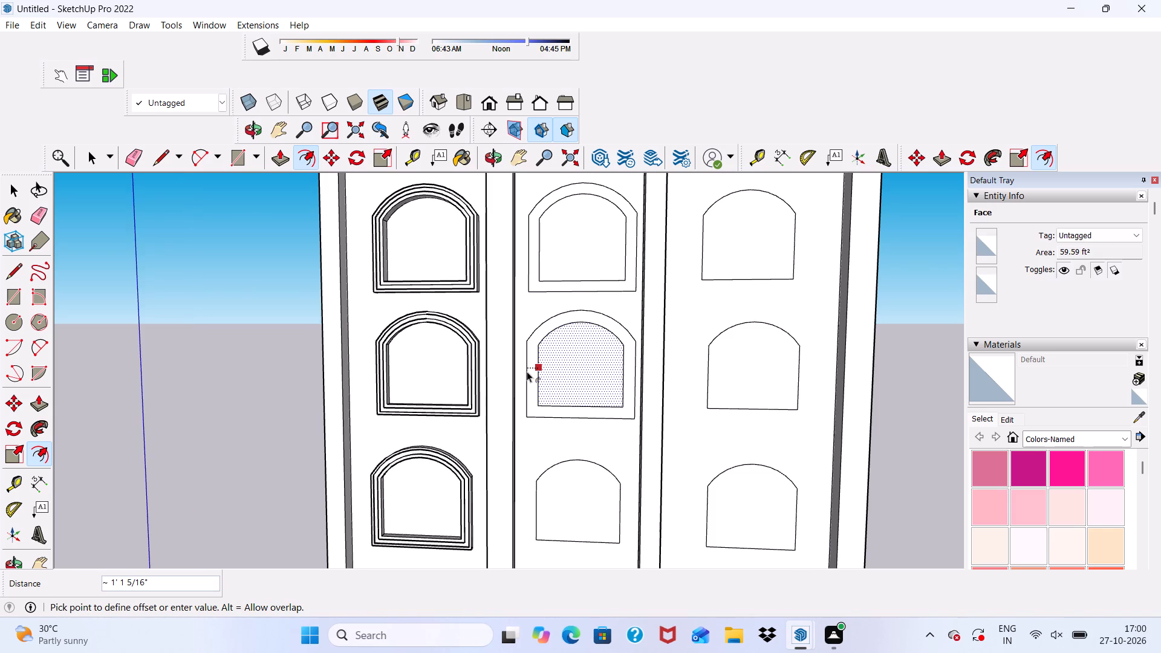
{"action": "type", "text": "1'"}
{"action": "key", "text": "Return"}
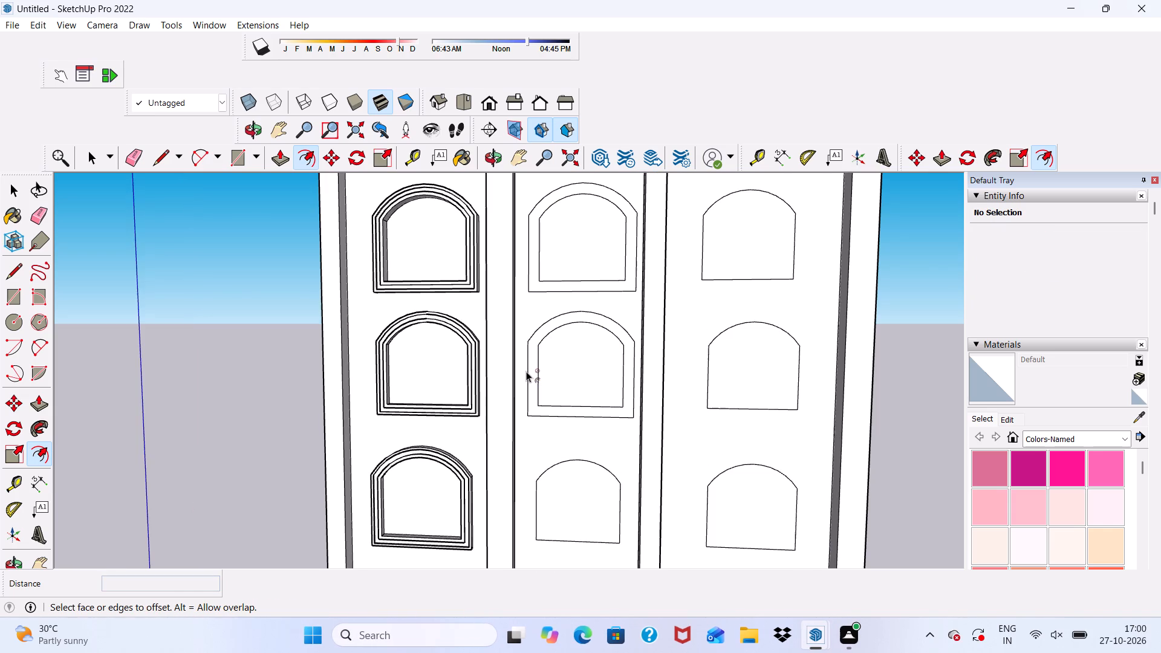
{"action": "scroll", "coordinate": [526, 371], "scroll_direction": "down", "scroll_amount": 6}
{"action": "scroll", "coordinate": [529, 438], "scroll_direction": "down", "scroll_amount": 1}
{"action": "scroll", "coordinate": [542, 475], "scroll_direction": "up", "scroll_amount": 8}
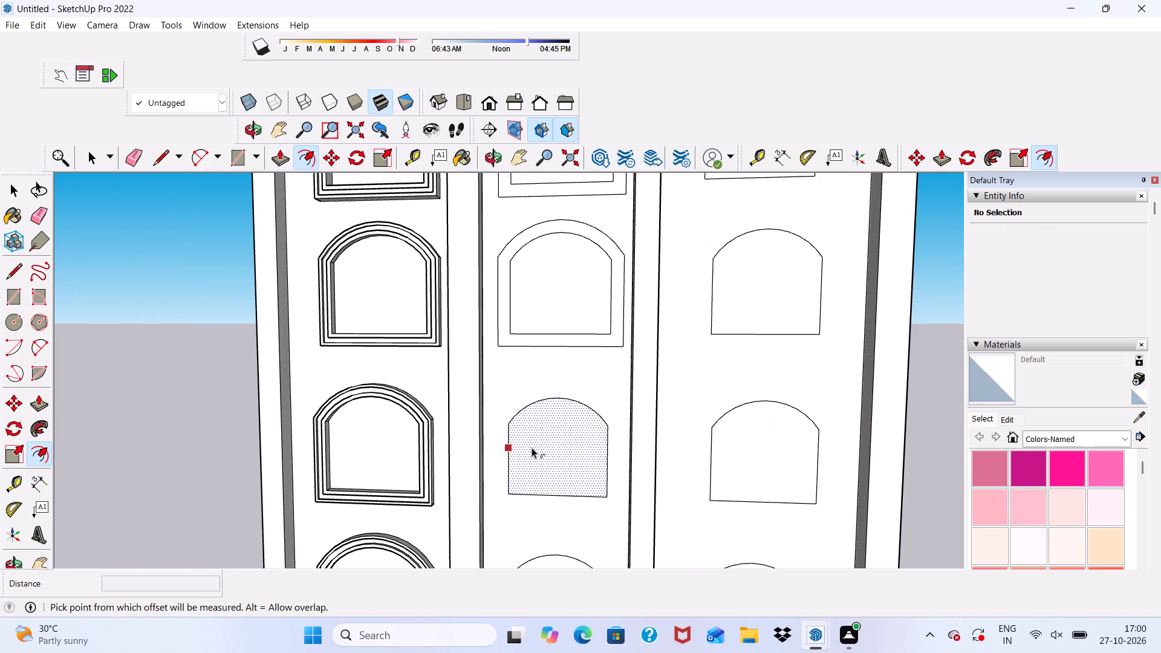
{"action": "left_click", "coordinate": [532, 447]}
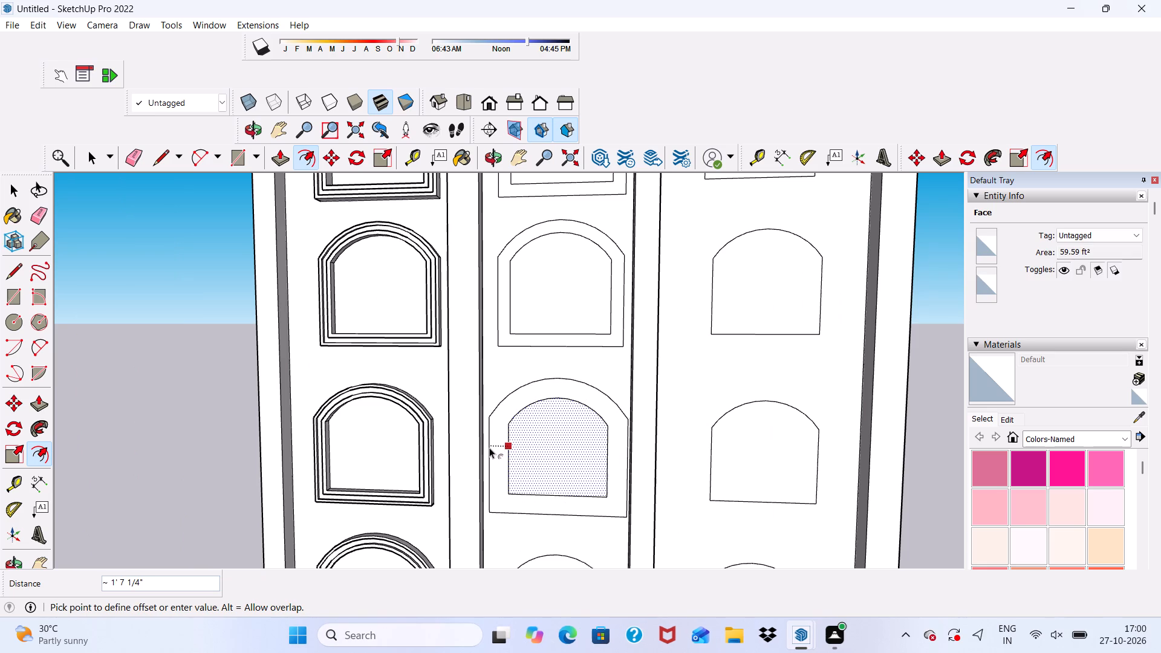
{"action": "type", "text": "1'"}
{"action": "key", "text": "Return"}
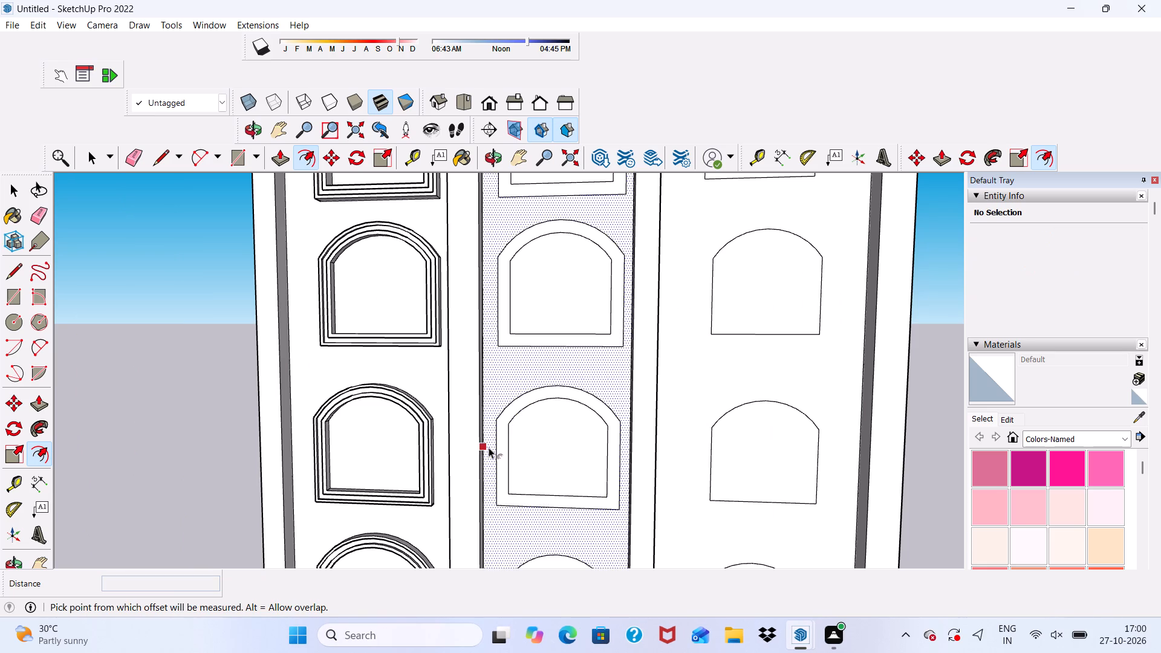
Offset the middle column's bottom arched window outline outward by 1'.
{"action": "scroll", "coordinate": [483, 387], "scroll_direction": "down", "scroll_amount": 12}
{"action": "scroll", "coordinate": [498, 521], "scroll_direction": "up", "scroll_amount": 6}
{"action": "scroll", "coordinate": [510, 470], "scroll_direction": "up", "scroll_amount": 3}
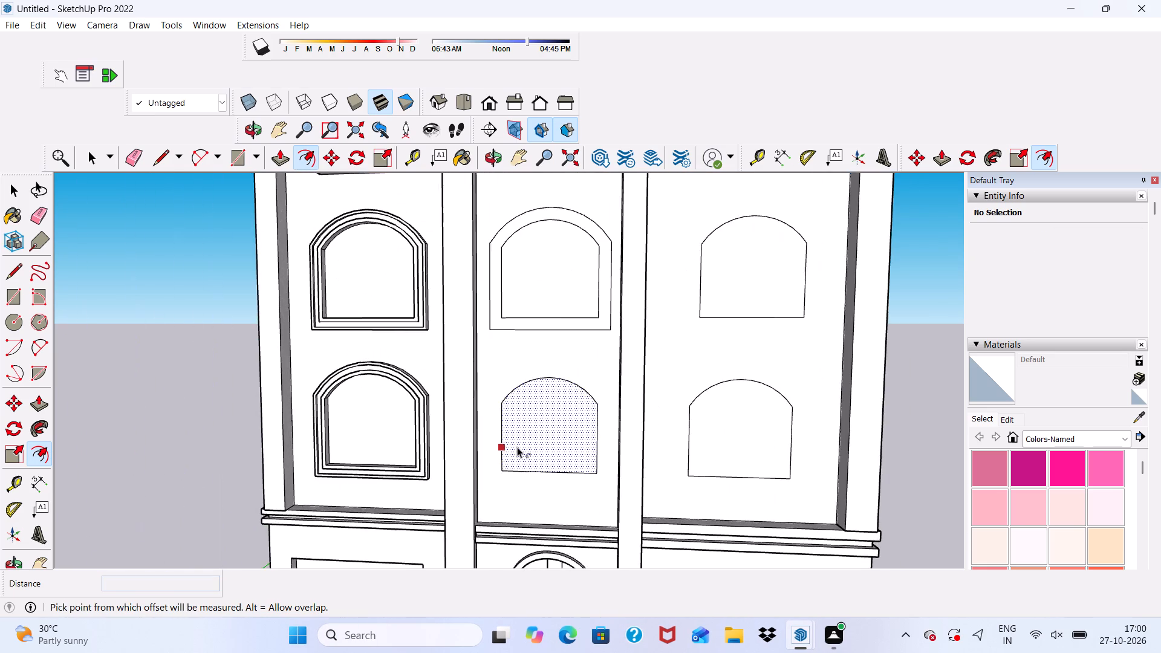
{"action": "scroll", "coordinate": [517, 447], "scroll_direction": "up", "scroll_amount": 1}
{"action": "left_click", "coordinate": [517, 447]}
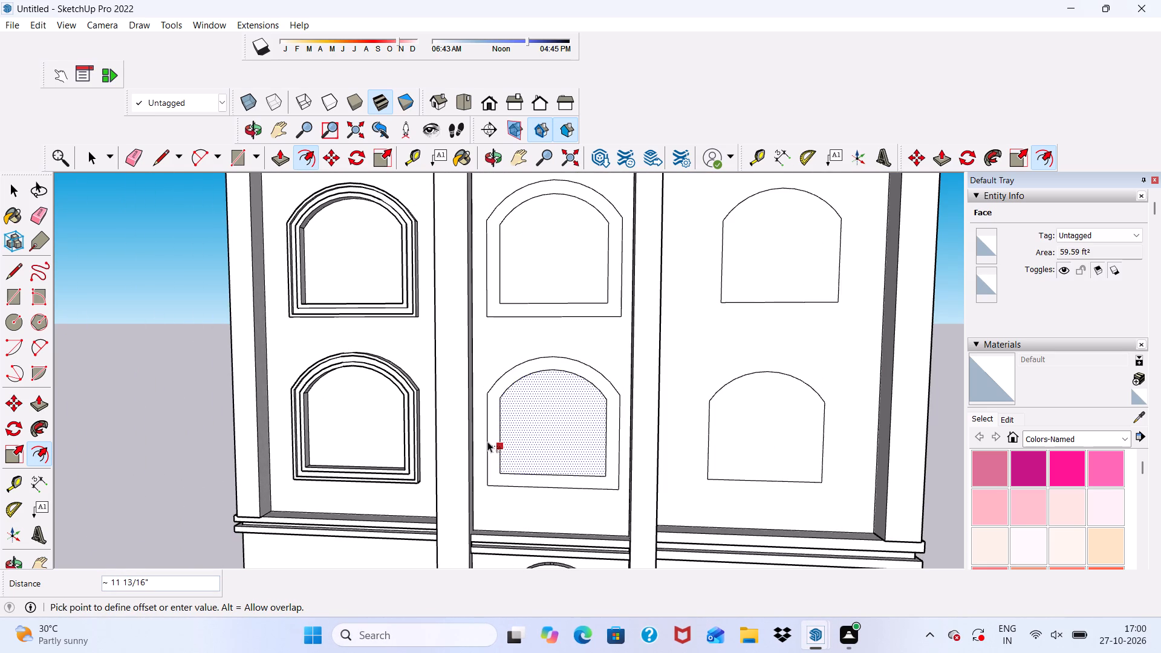
{"action": "type", "text": "1'"}
{"action": "key", "text": "Return"}
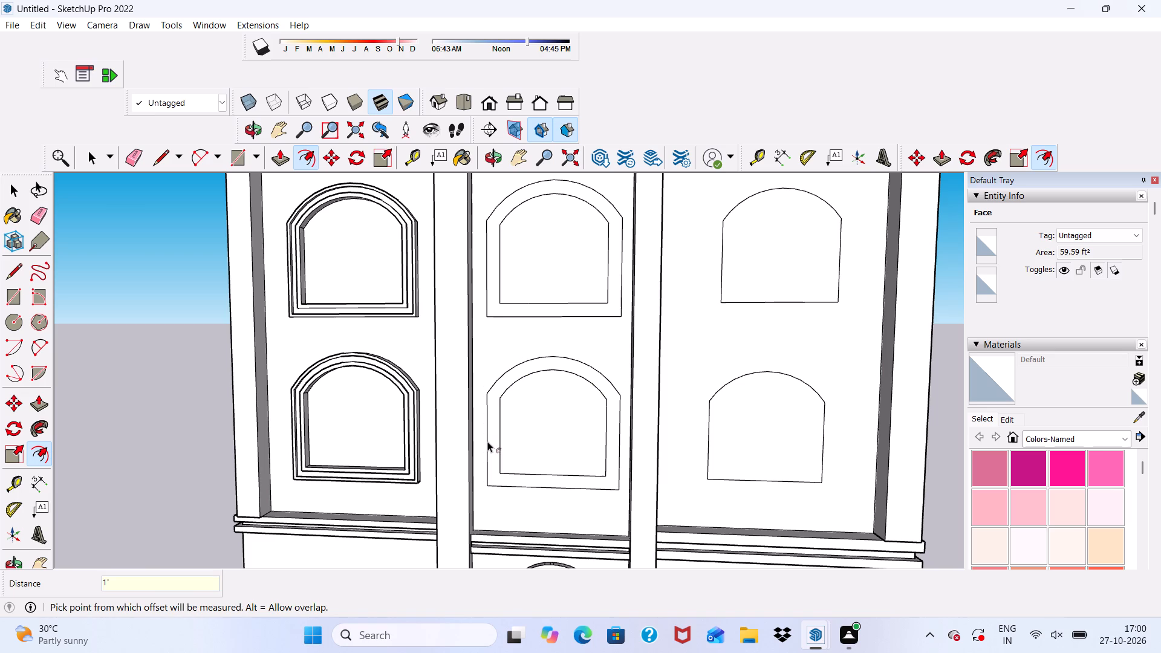
Offset the outlines of the right column's two lowest arched windows outward by 1'.
{"action": "scroll", "coordinate": [489, 441], "scroll_direction": "down", "scroll_amount": 6}
{"action": "scroll", "coordinate": [655, 407], "scroll_direction": "up", "scroll_amount": 4}
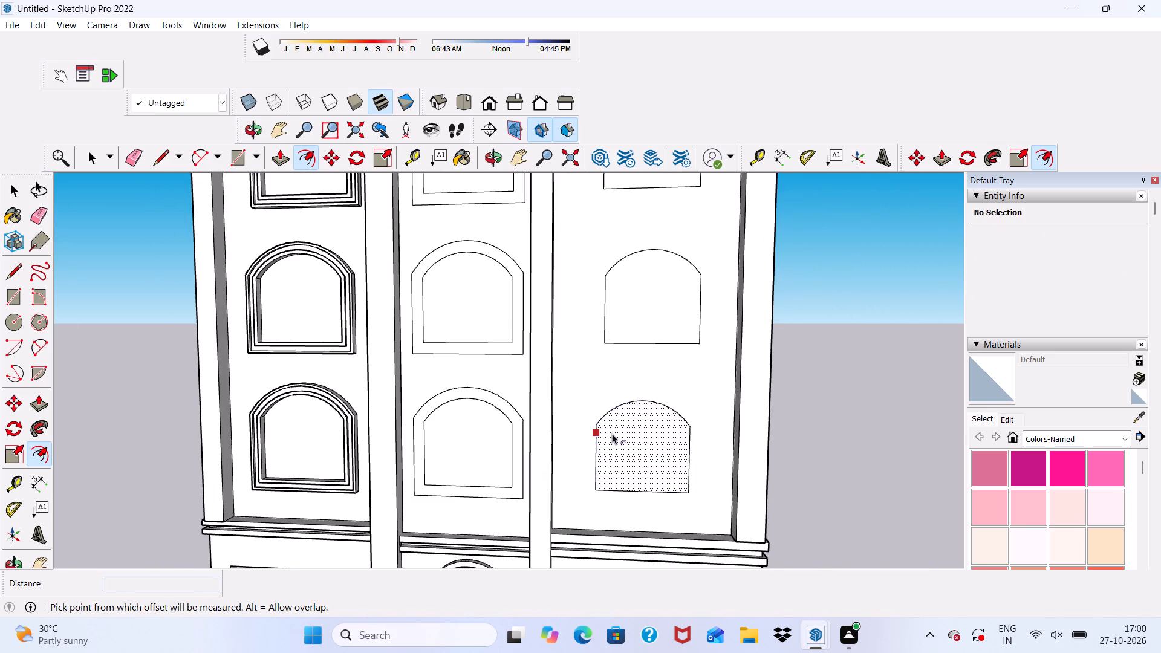
{"action": "left_click", "coordinate": [611, 434]}
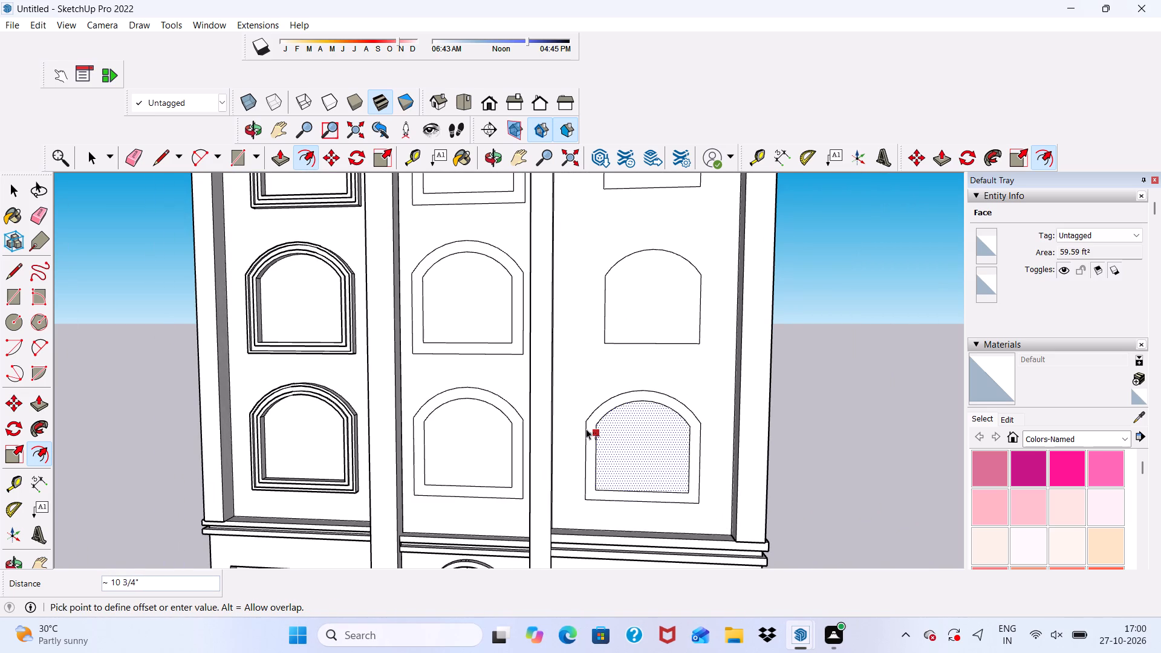
{"action": "type", "text": "1'"}
{"action": "key", "text": "Return"}
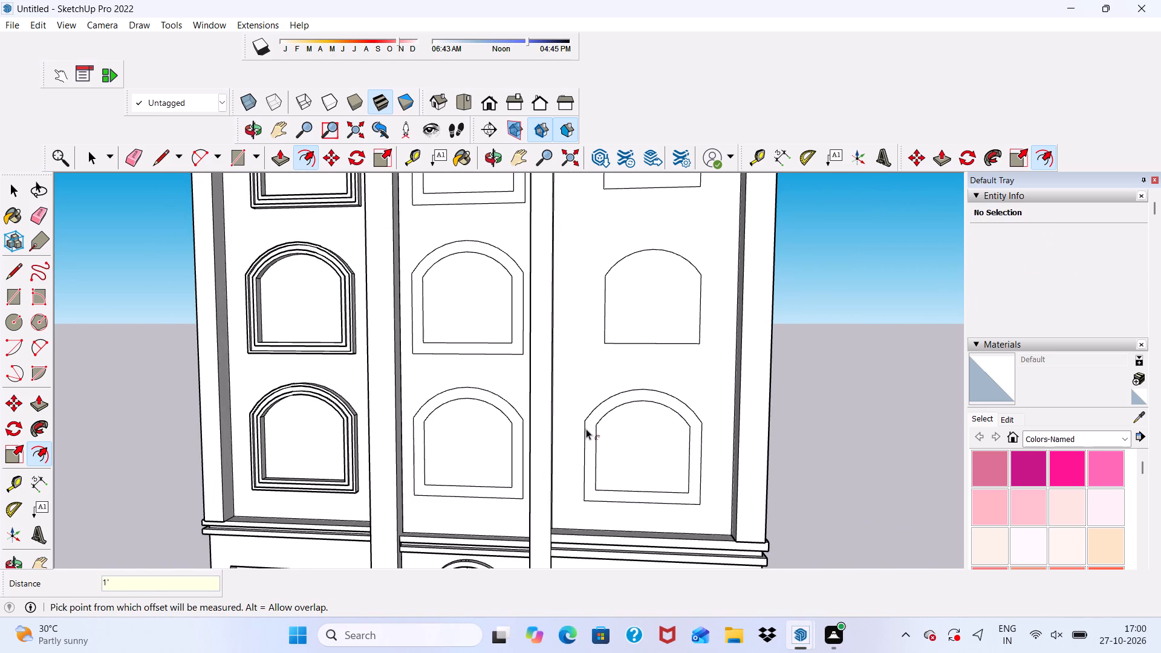
{"action": "scroll", "coordinate": [487, 290], "scroll_direction": "down", "scroll_amount": 6}
{"action": "scroll", "coordinate": [593, 337], "scroll_direction": "up", "scroll_amount": 3}
{"action": "scroll", "coordinate": [559, 282], "scroll_direction": "up", "scroll_amount": 4}
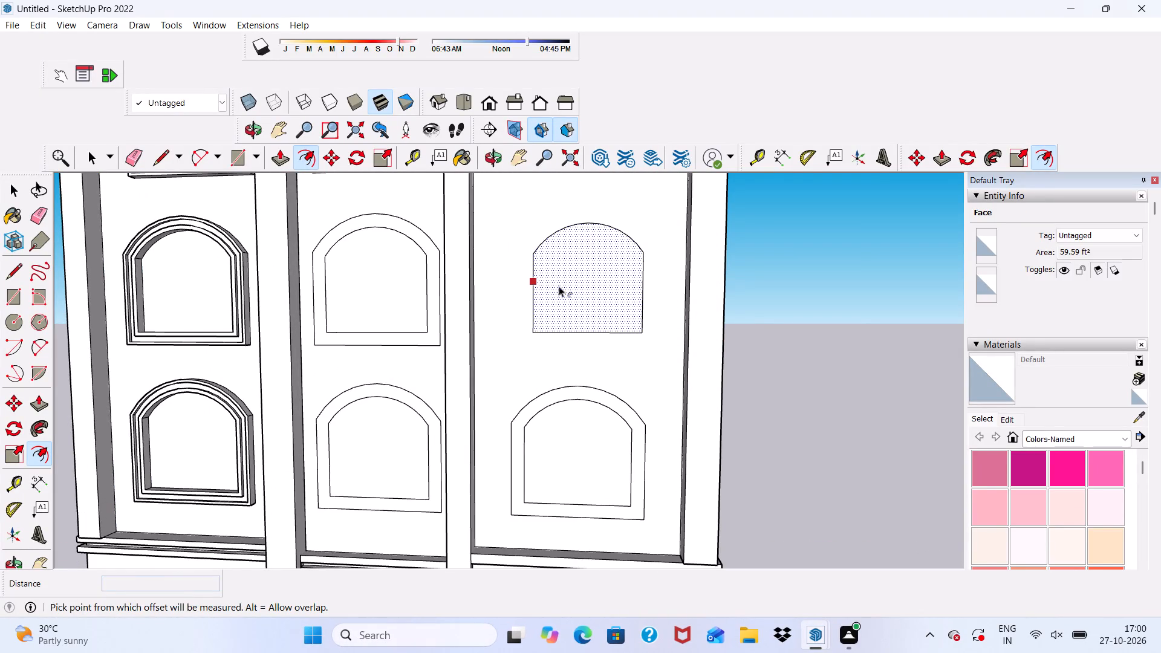
{"action": "scroll", "coordinate": [555, 299], "scroll_direction": "up", "scroll_amount": 4}
{"action": "left_click", "coordinate": [543, 288]}
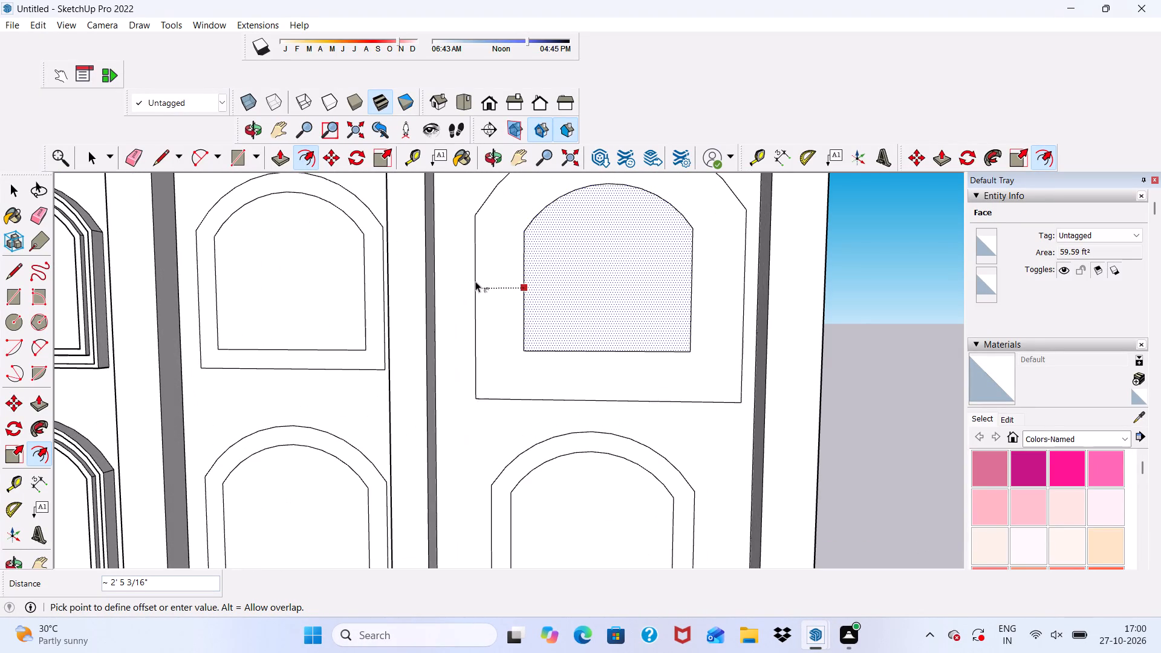
{"action": "type", "text": "1'"}
{"action": "key", "text": "Return"}
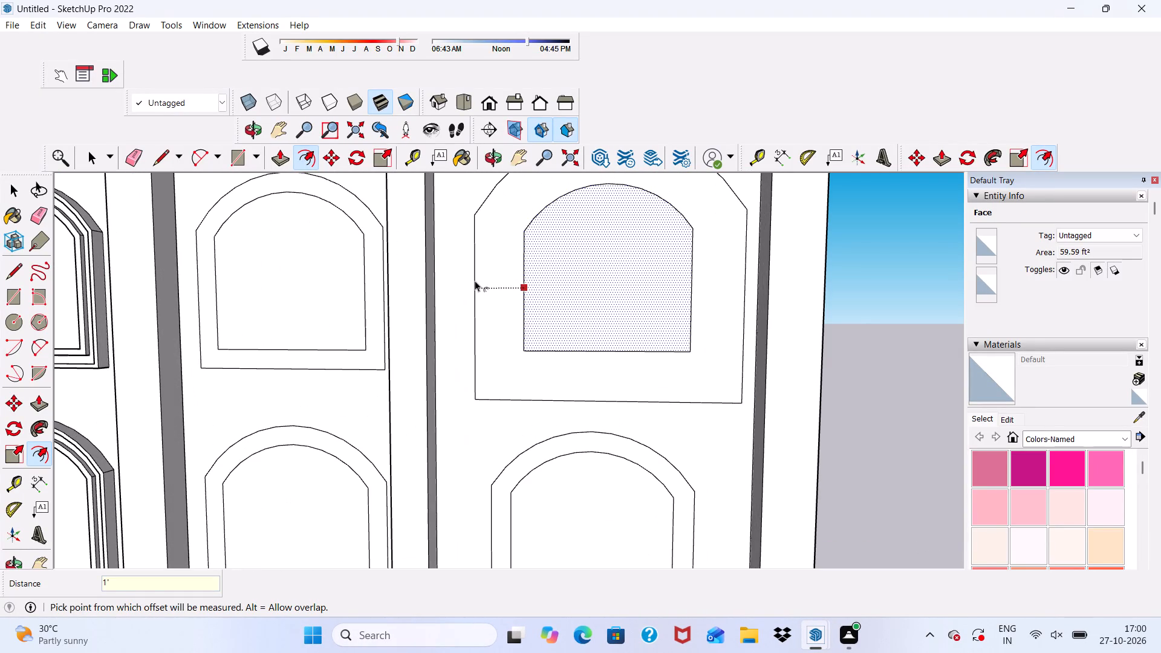
Offset the outlines of the right column's two upper arched windows outward by 1'.
{"action": "scroll", "coordinate": [475, 281], "scroll_direction": "down", "scroll_amount": 11}
{"action": "scroll", "coordinate": [493, 198], "scroll_direction": "up", "scroll_amount": 2}
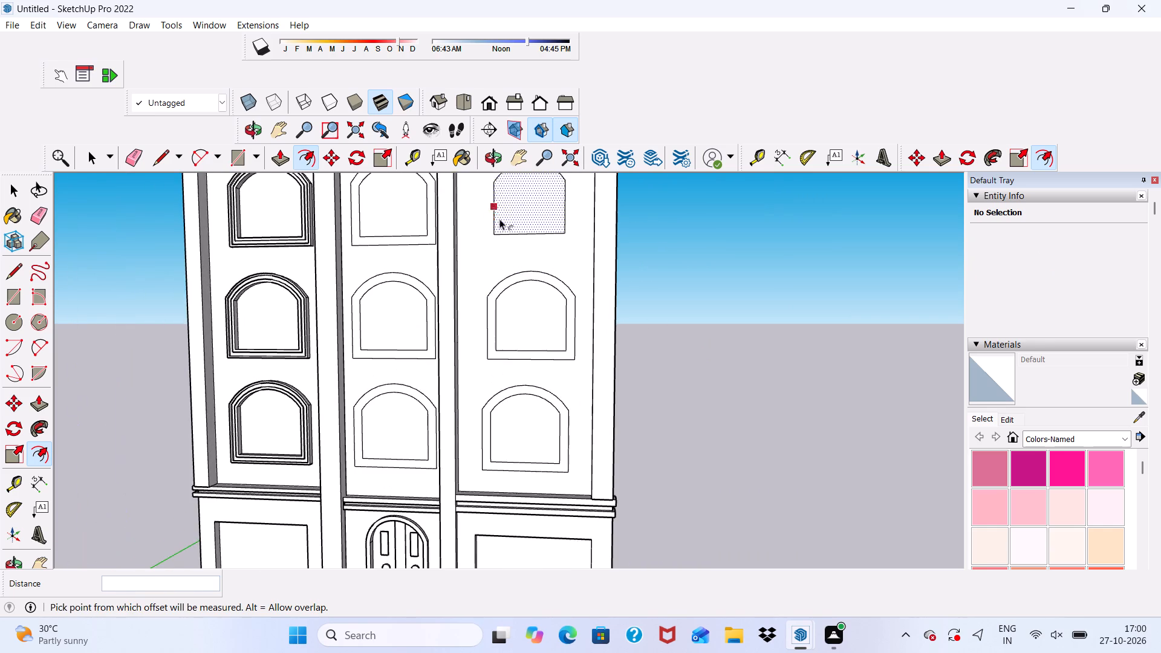
{"action": "scroll", "coordinate": [501, 223], "scroll_direction": "up", "scroll_amount": 2}
{"action": "left_click", "coordinate": [502, 211]}
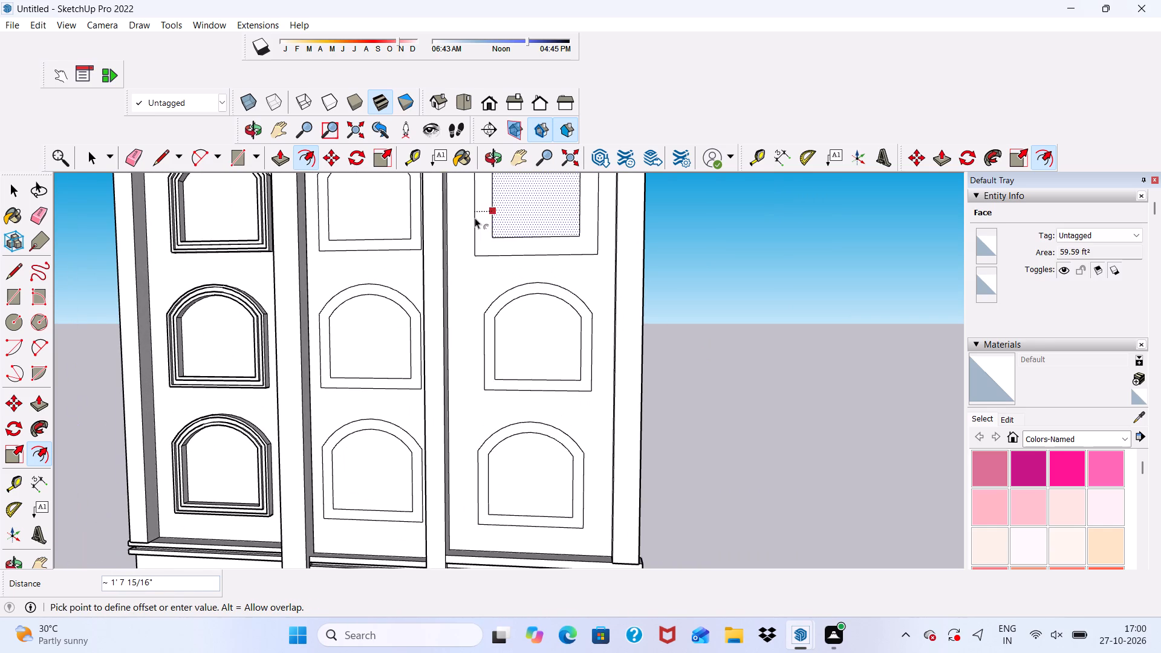
{"action": "type", "text": "1'"}
{"action": "key", "text": "Return"}
{"action": "scroll", "coordinate": [481, 259], "scroll_direction": "down", "scroll_amount": 2}
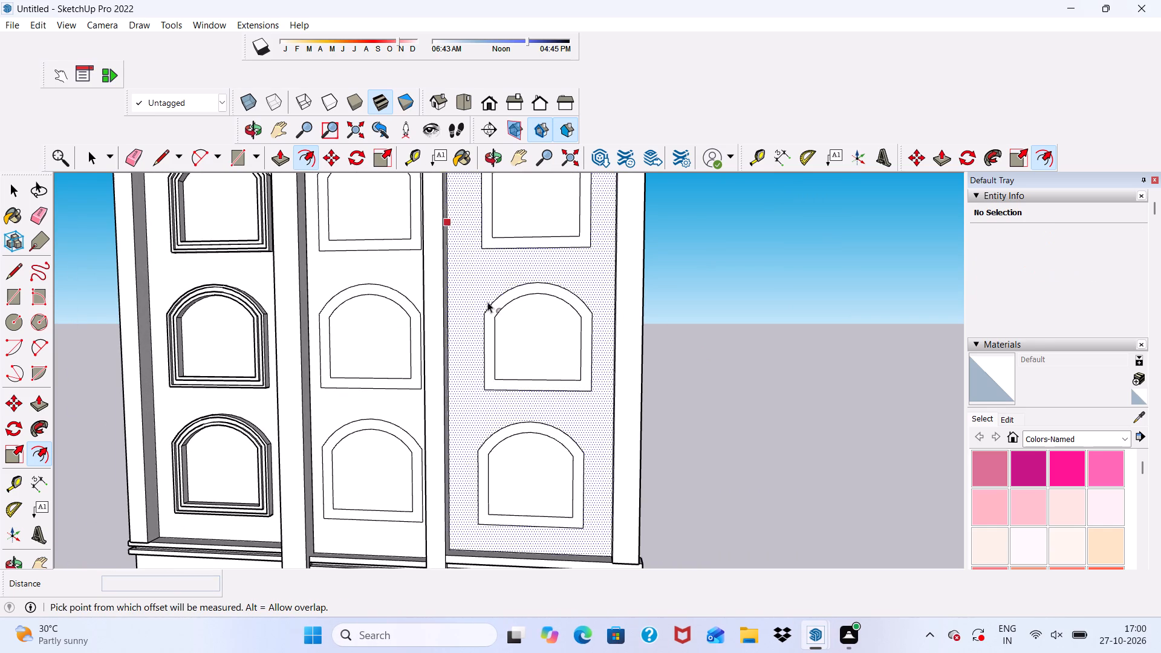
{"action": "scroll", "coordinate": [487, 302], "scroll_direction": "down", "scroll_amount": 9}
{"action": "scroll", "coordinate": [495, 238], "scroll_direction": "up", "scroll_amount": 10}
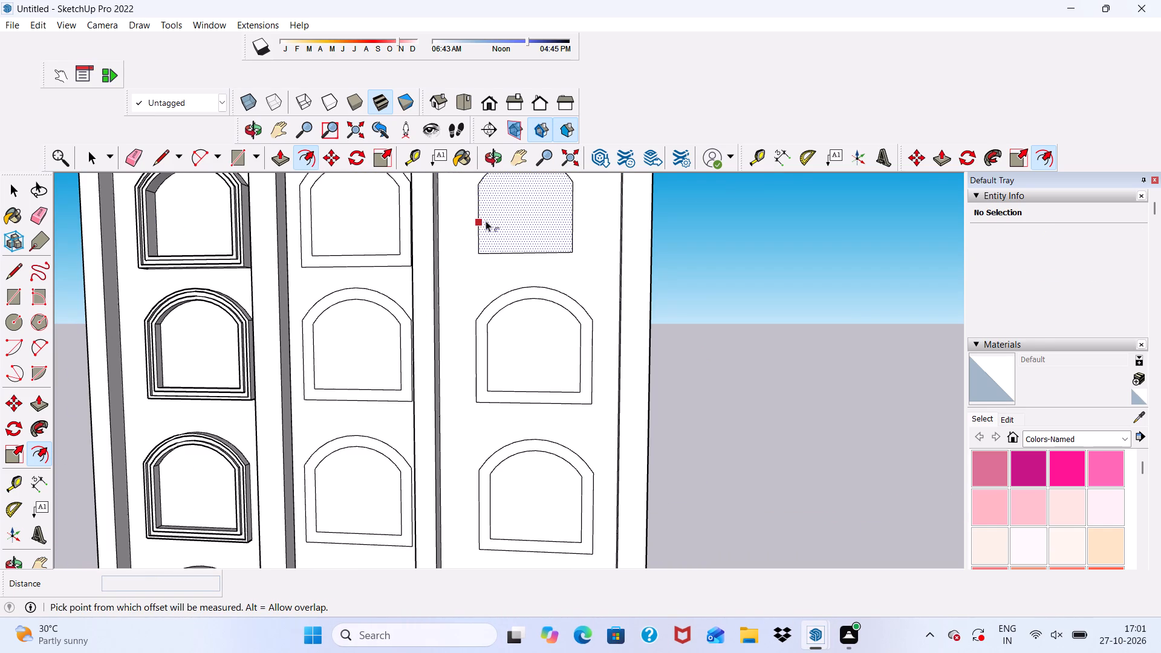
{"action": "left_click", "coordinate": [486, 219]}
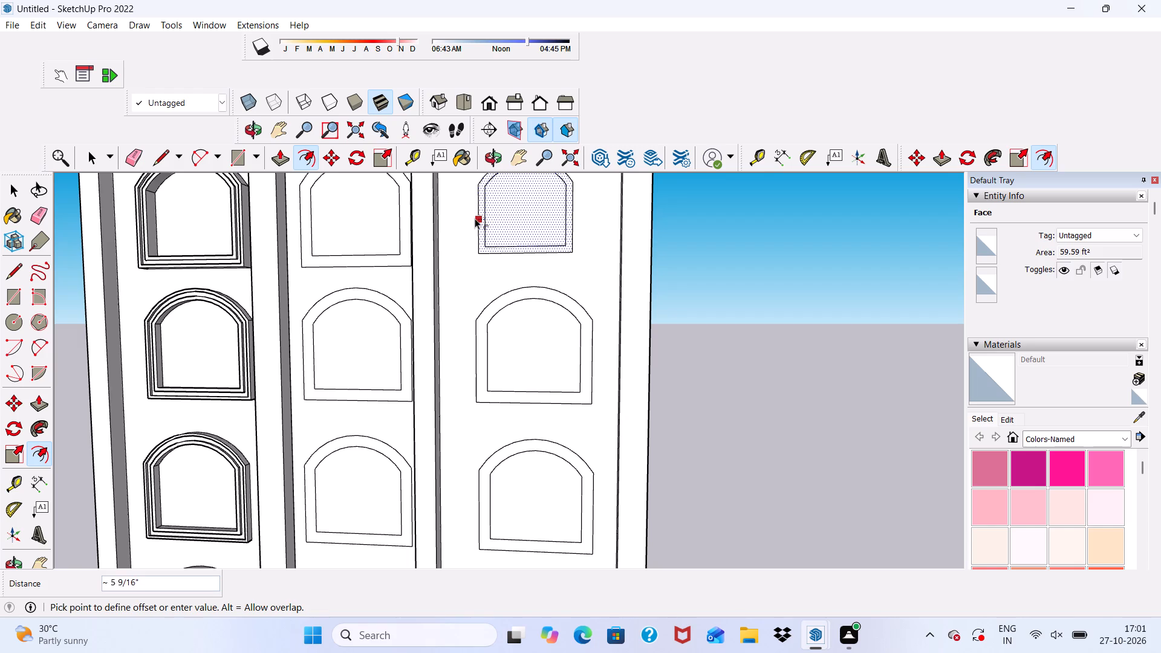
{"action": "type", "text": "1'"}
{"action": "key", "text": "Return"}
Erase the floor lines on the building's right side wall and the short segments on the adjoining pilaster's side face.
{"action": "scroll", "coordinate": [455, 229], "scroll_direction": "down", "scroll_amount": 8}
{"action": "middle_click_drag", "start_coordinate": [478, 340], "coordinate": [268, 446]}
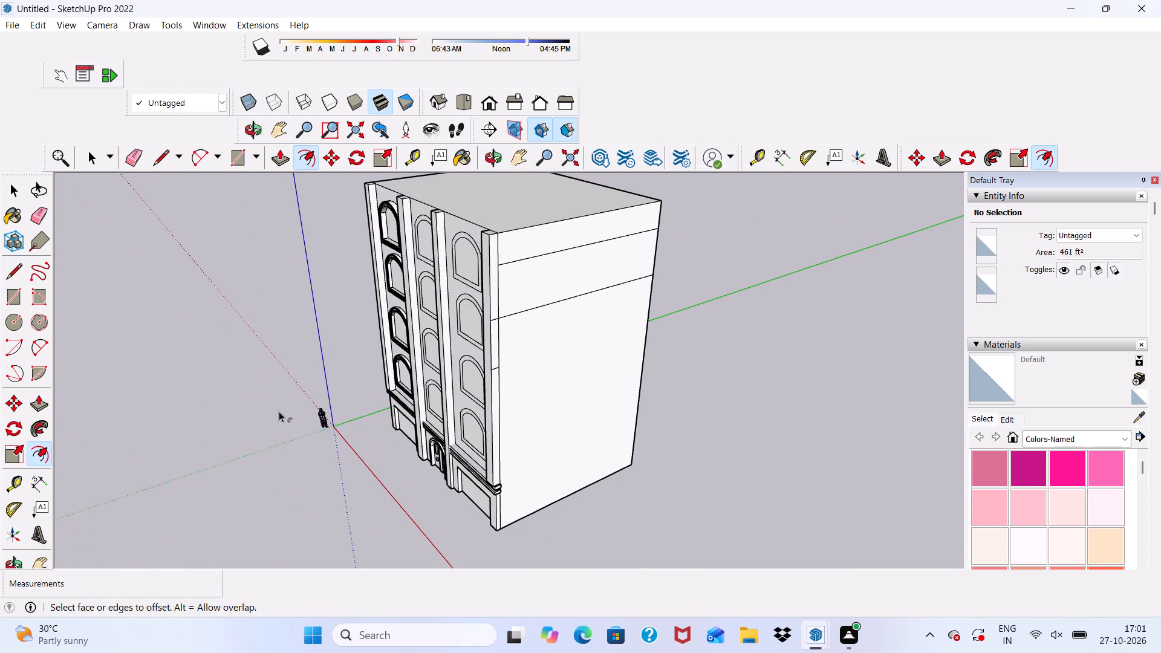
{"action": "key", "text": "space"}
{"action": "left_click", "coordinate": [137, 149]}
{"action": "scroll", "coordinate": [515, 294], "scroll_direction": "up", "scroll_amount": 2}
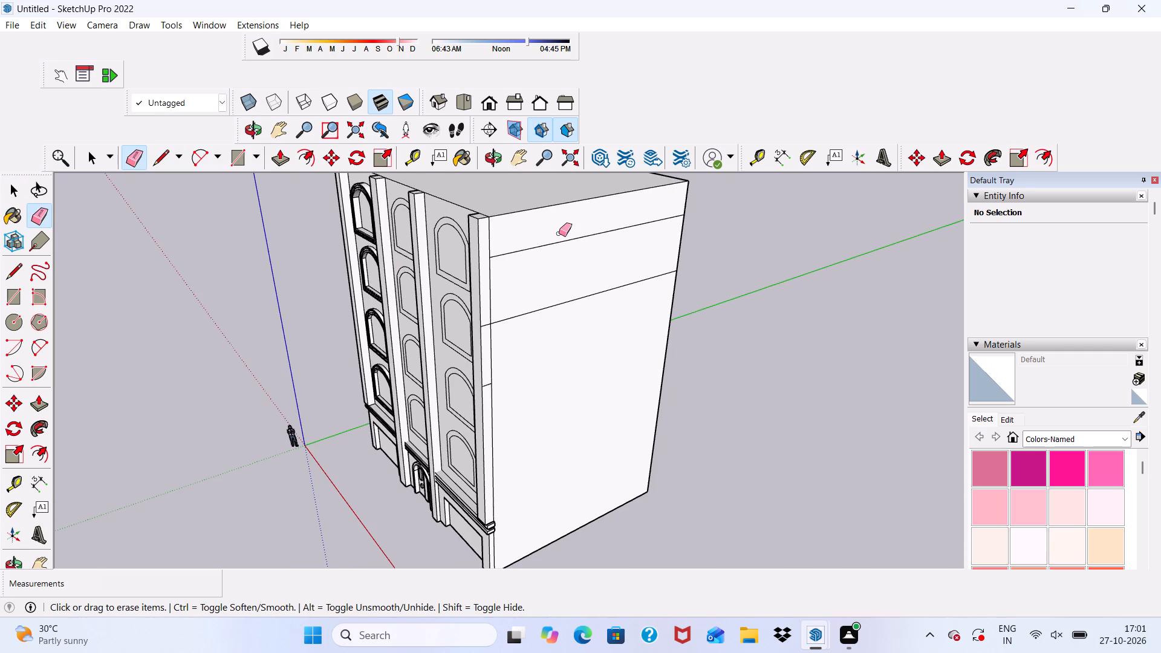
{"action": "left_click_drag", "start_coordinate": [559, 233], "coordinate": [545, 315]}
{"action": "left_click", "coordinate": [545, 316]}
{"action": "scroll", "coordinate": [509, 345], "scroll_direction": "up", "scroll_amount": 7}
{"action": "scroll", "coordinate": [462, 301], "scroll_direction": "down", "scroll_amount": 1}
{"action": "scroll", "coordinate": [491, 305], "scroll_direction": "up", "scroll_amount": 4}
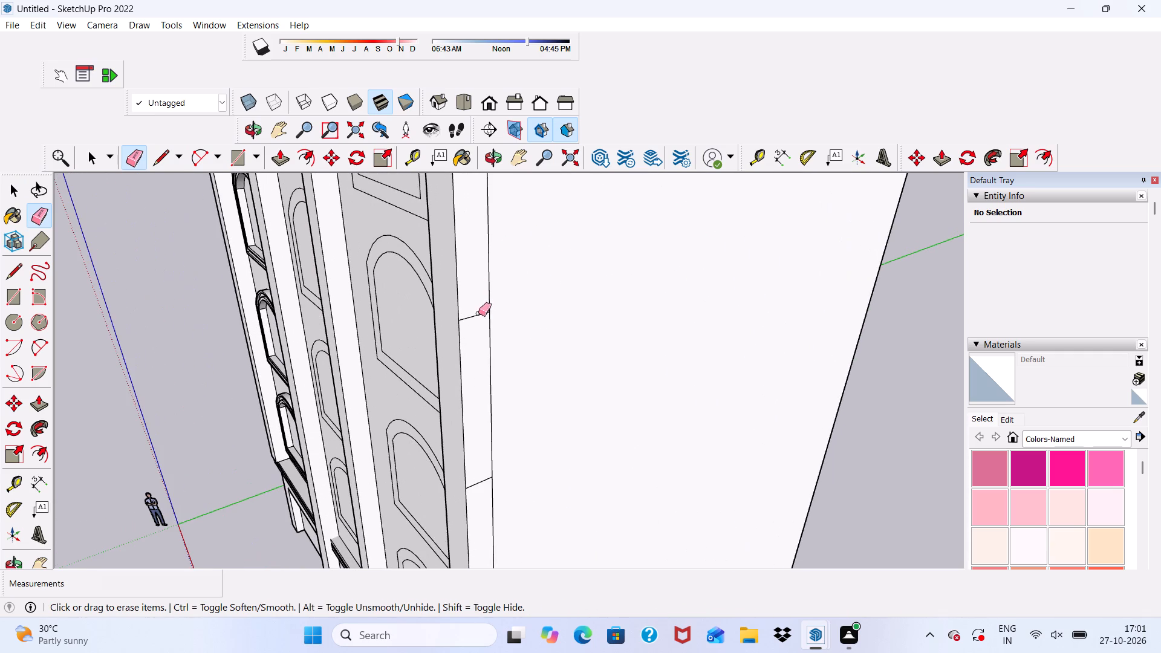
{"action": "left_click_drag", "start_coordinate": [478, 315], "coordinate": [475, 333]}
{"action": "left_click_drag", "start_coordinate": [468, 469], "coordinate": [472, 499]}
Erase the horizontal floor lines across the building's rear wall.
{"action": "scroll", "coordinate": [503, 340], "scroll_direction": "down", "scroll_amount": 2}
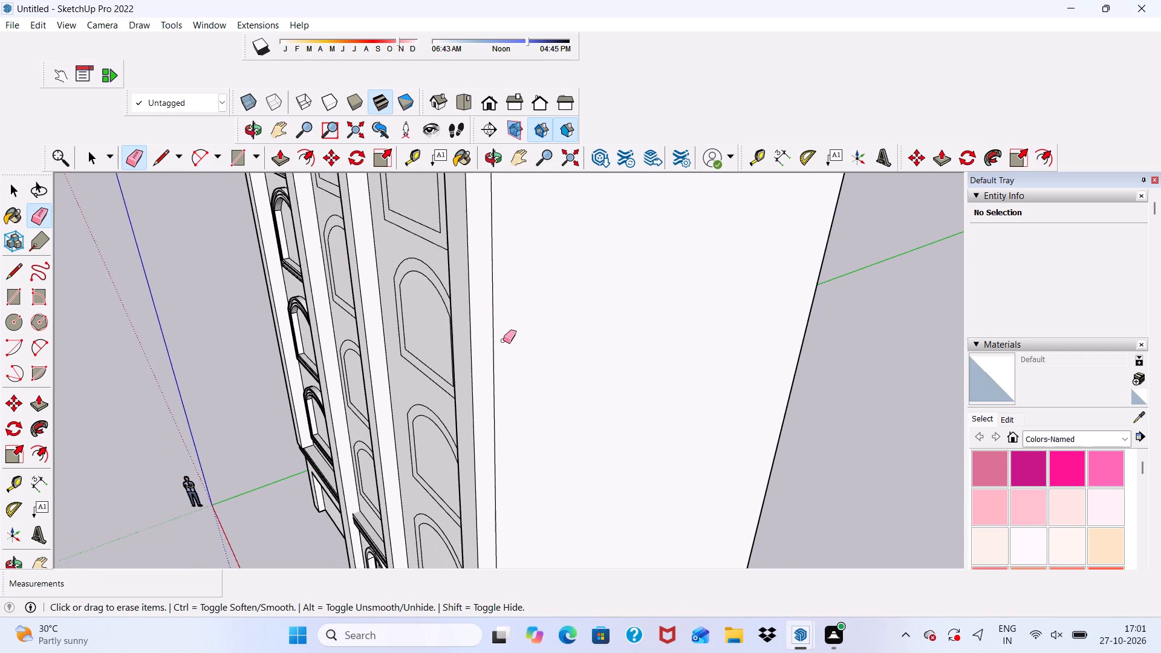
{"action": "scroll", "coordinate": [503, 340], "scroll_direction": "down", "scroll_amount": 9}
{"action": "middle_click_drag", "start_coordinate": [510, 352], "coordinate": [65, 321]}
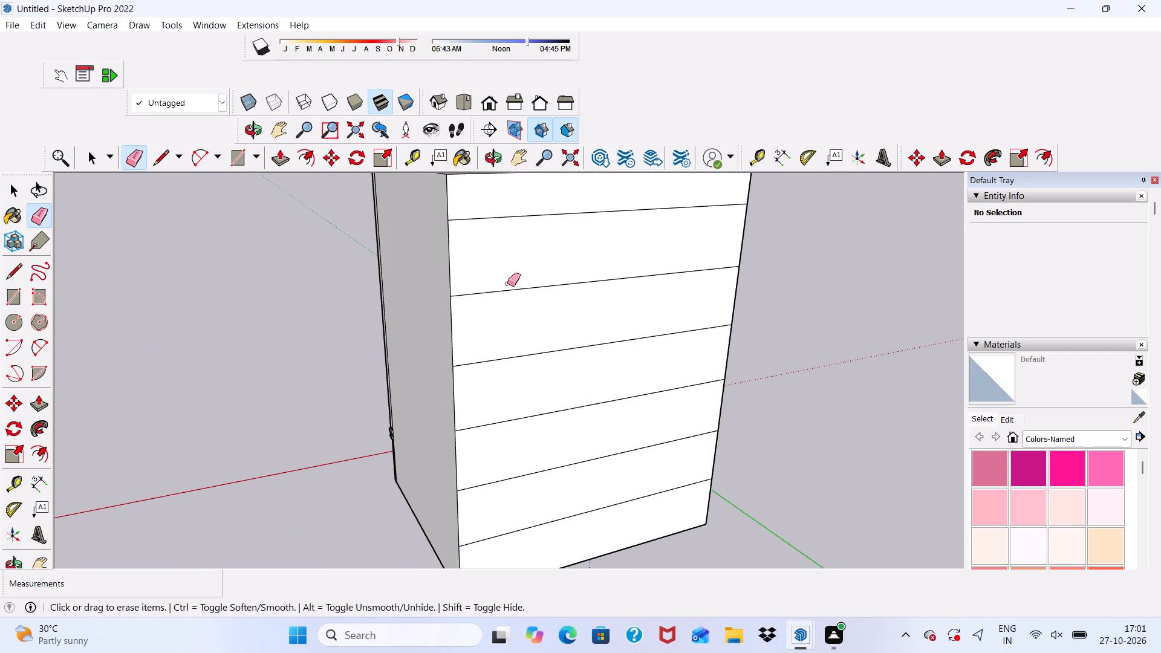
{"action": "left_click_drag", "start_coordinate": [518, 200], "coordinate": [491, 369]}
{"action": "scroll", "coordinate": [502, 169], "scroll_direction": "down", "scroll_amount": 5}
{"action": "scroll", "coordinate": [510, 297], "scroll_direction": "up", "scroll_amount": 3}
{"action": "left_click_drag", "start_coordinate": [510, 297], "coordinate": [510, 470]}
{"action": "scroll", "coordinate": [496, 339], "scroll_direction": "down", "scroll_amount": 5}
{"action": "left_click_drag", "start_coordinate": [516, 394], "coordinate": [519, 486]}
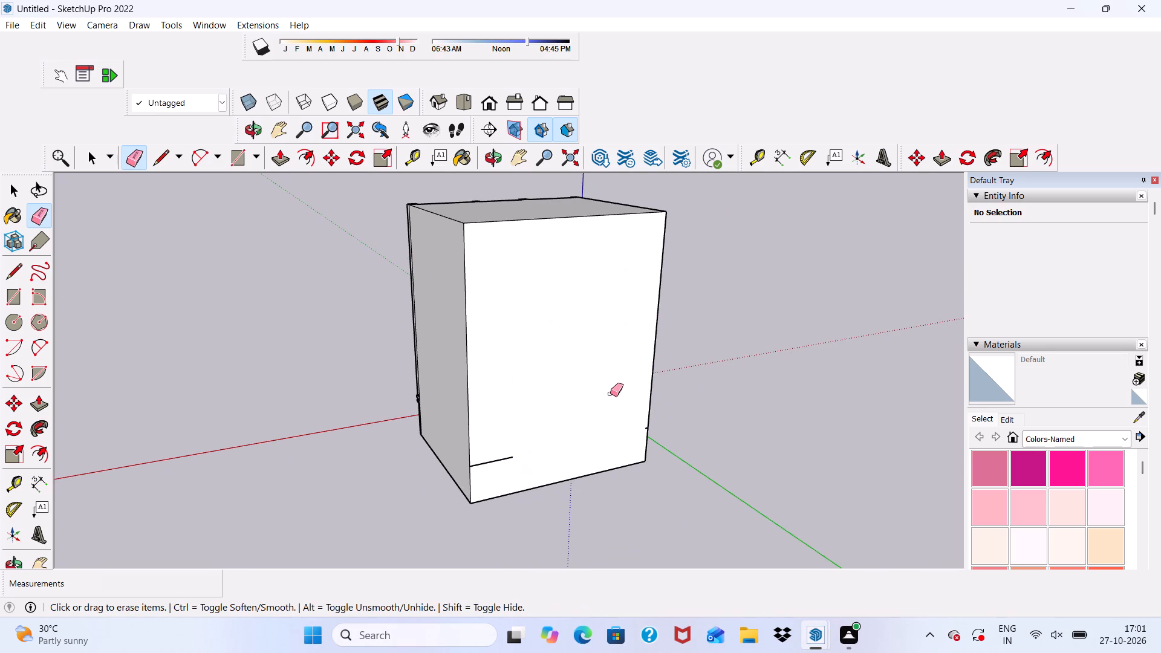
Erase the leftover segments of the lowest floor line at both edges of the rear wall.
{"action": "scroll", "coordinate": [515, 435], "scroll_direction": "up", "scroll_amount": 3}
{"action": "left_click_drag", "start_coordinate": [495, 467], "coordinate": [490, 477]}
{"action": "left_click", "coordinate": [490, 477]}
{"action": "scroll", "coordinate": [692, 426], "scroll_direction": "up", "scroll_amount": 2}
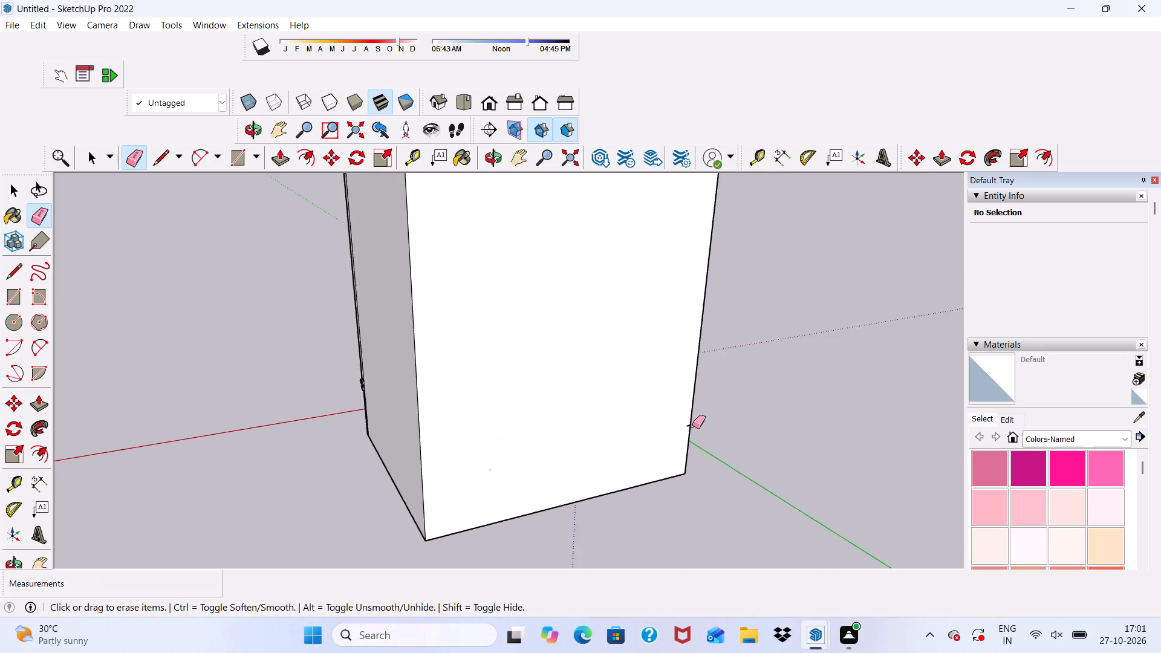
{"action": "scroll", "coordinate": [692, 426], "scroll_direction": "up", "scroll_amount": 16}
{"action": "left_click_drag", "start_coordinate": [672, 435], "coordinate": [669, 461]}
{"action": "scroll", "coordinate": [675, 446], "scroll_direction": "down", "scroll_amount": 1}
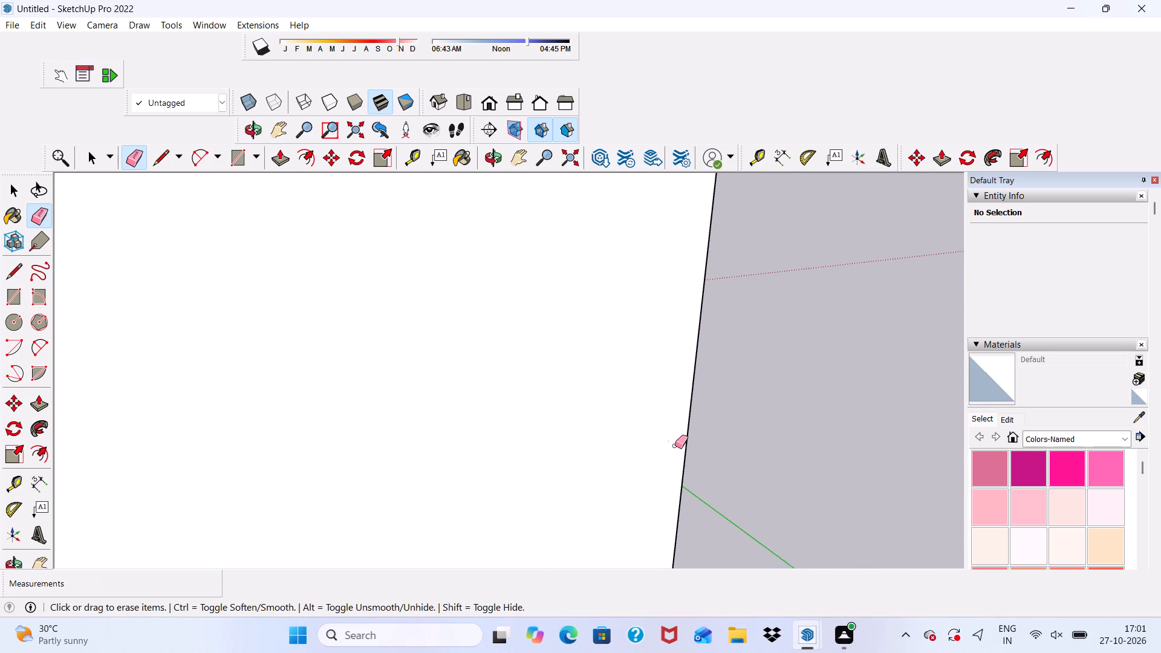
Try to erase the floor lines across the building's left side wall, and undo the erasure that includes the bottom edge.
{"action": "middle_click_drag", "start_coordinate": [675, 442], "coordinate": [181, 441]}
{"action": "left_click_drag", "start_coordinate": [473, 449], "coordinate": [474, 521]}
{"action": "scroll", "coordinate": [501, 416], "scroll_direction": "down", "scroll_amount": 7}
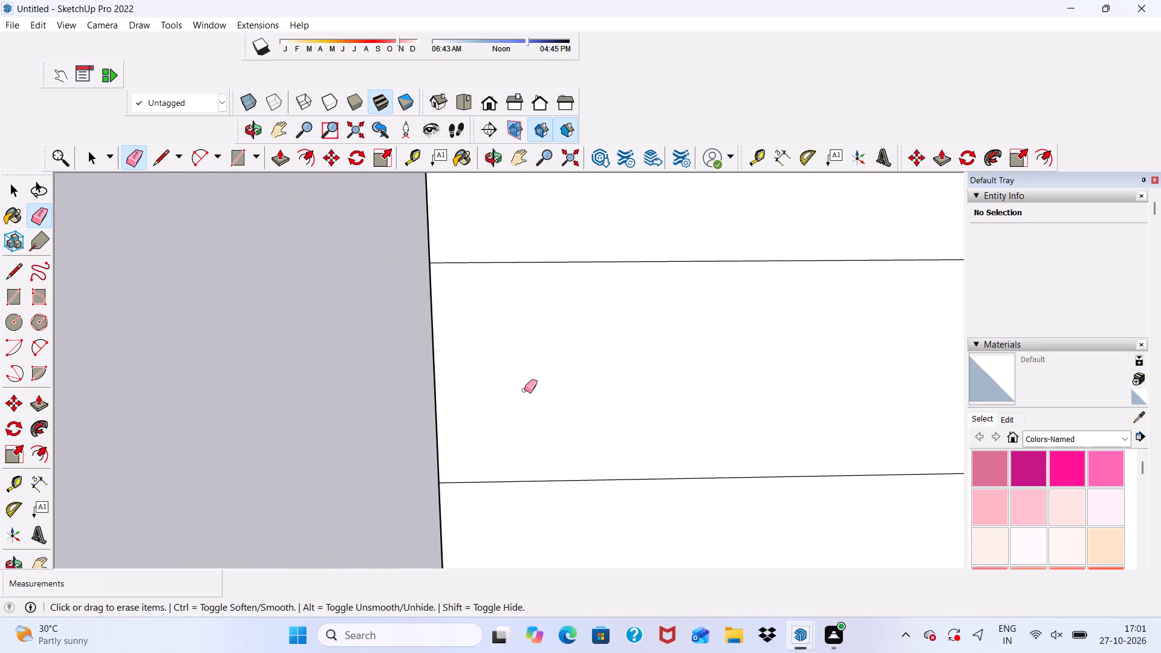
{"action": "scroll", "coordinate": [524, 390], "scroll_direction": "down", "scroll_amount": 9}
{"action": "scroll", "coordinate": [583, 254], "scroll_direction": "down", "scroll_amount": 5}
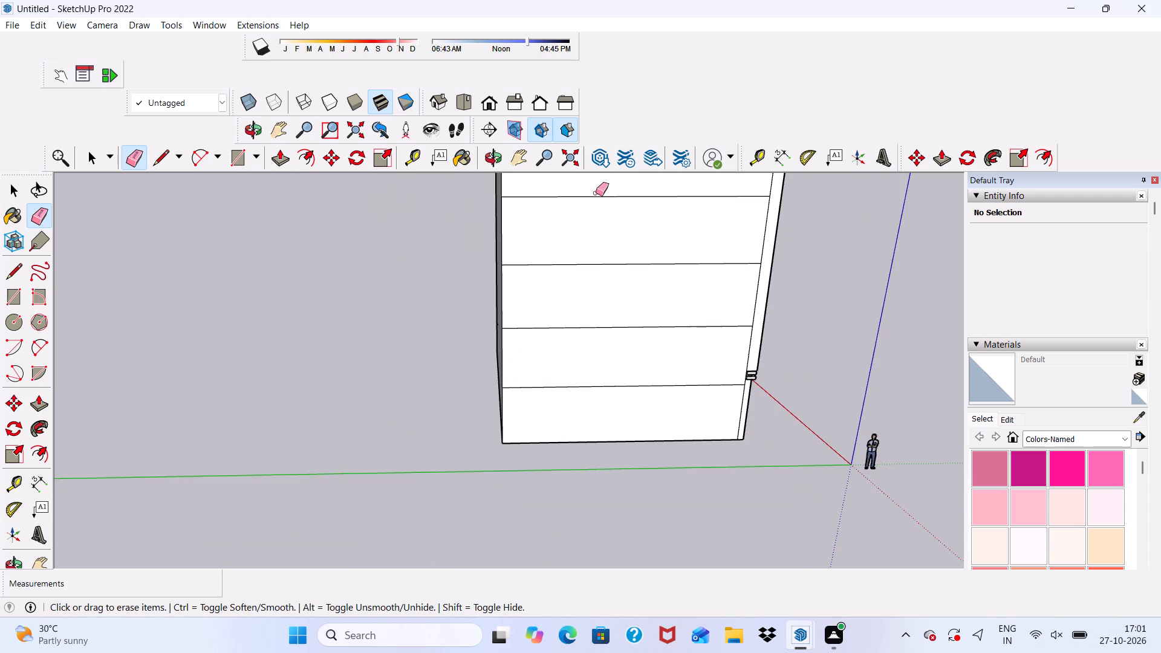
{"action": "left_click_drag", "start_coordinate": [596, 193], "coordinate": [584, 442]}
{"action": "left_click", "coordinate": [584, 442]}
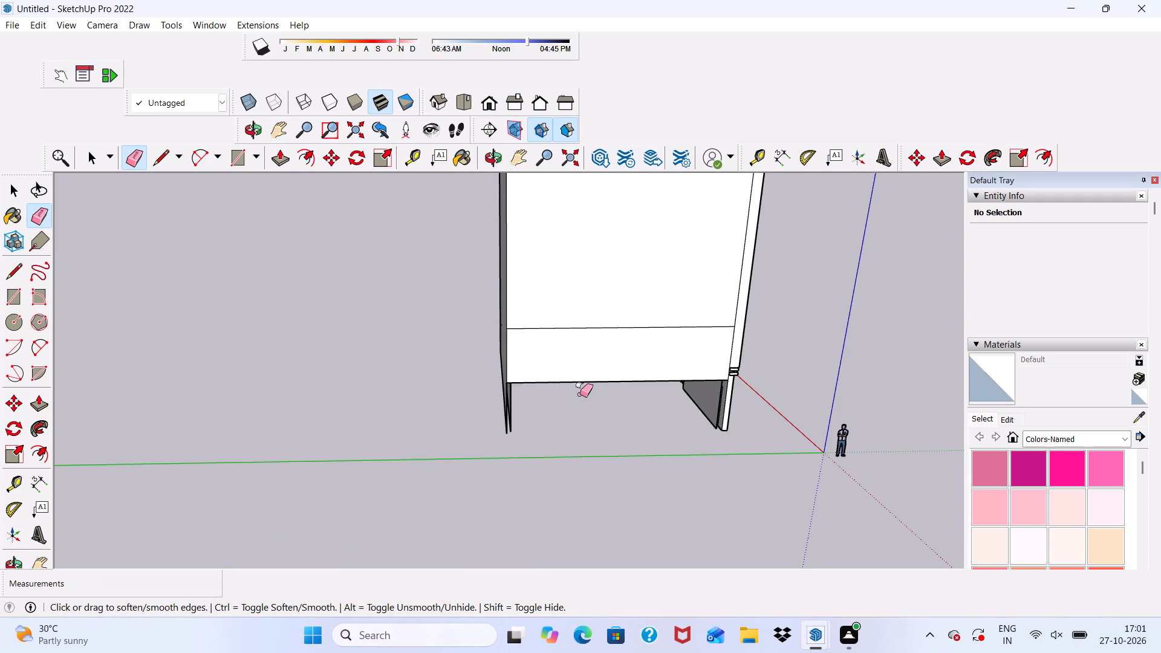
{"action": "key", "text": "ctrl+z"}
Erase the lowest three floor lines across the left side wall, including the leftover stub at the wall's rear edge.
{"action": "left_click_drag", "start_coordinate": [573, 299], "coordinate": [562, 404]}
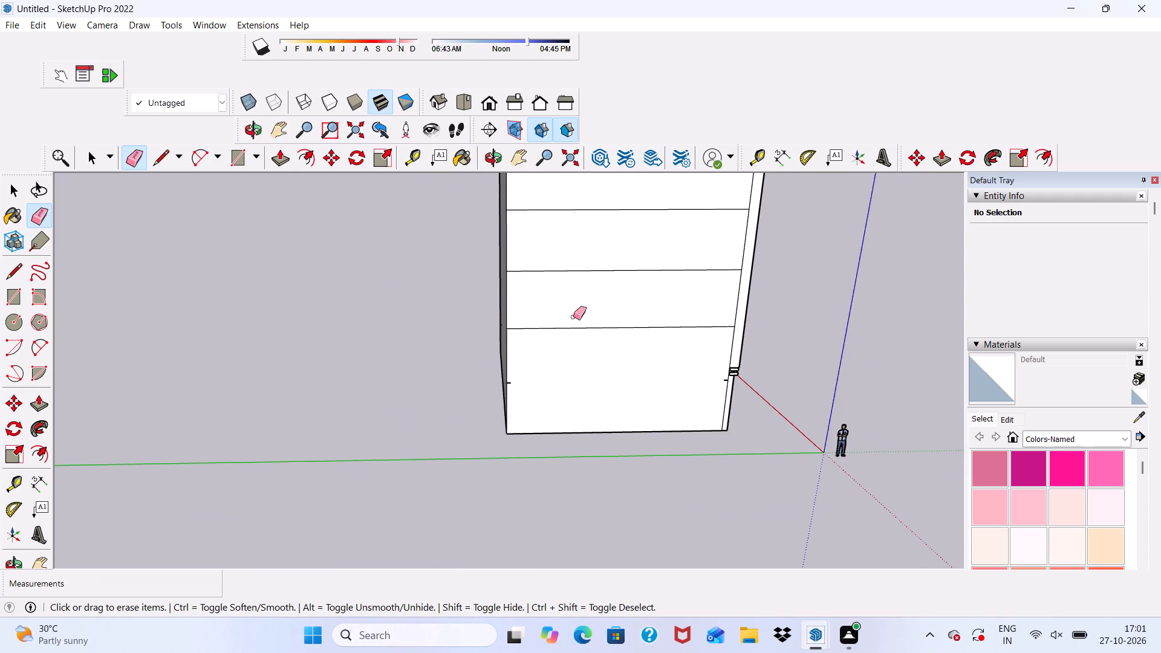
{"action": "left_click_drag", "start_coordinate": [573, 317], "coordinate": [570, 341]}
{"action": "left_click_drag", "start_coordinate": [573, 256], "coordinate": [568, 287]}
{"action": "scroll", "coordinate": [495, 374], "scroll_direction": "up", "scroll_amount": 10}
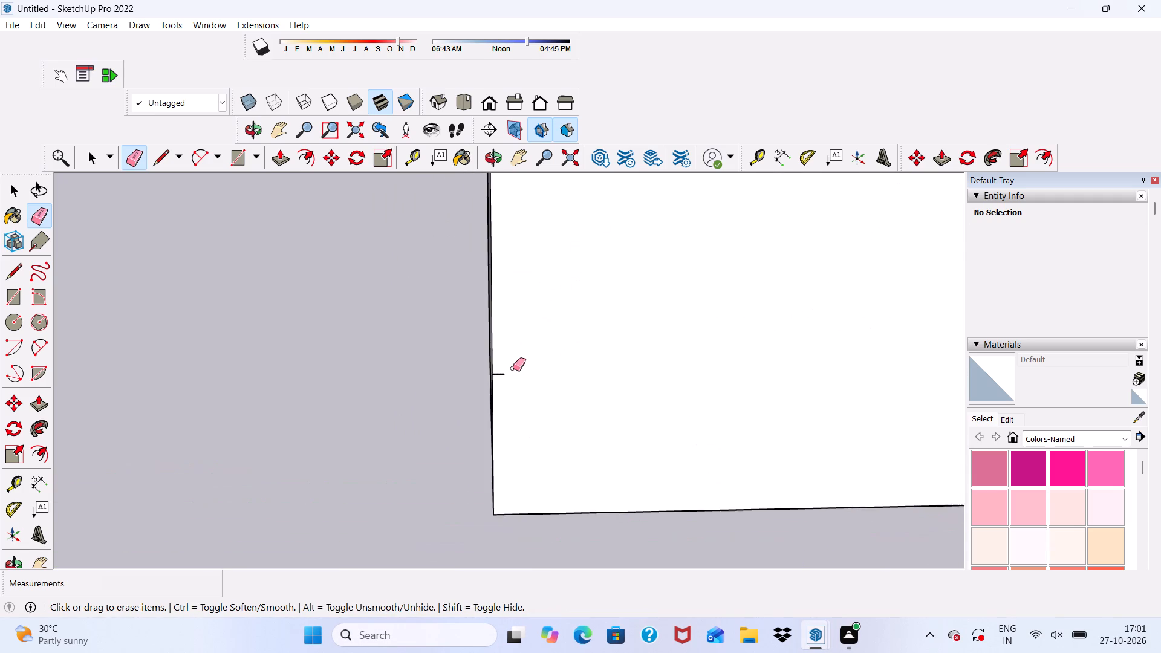
{"action": "scroll", "coordinate": [513, 368], "scroll_direction": "up", "scroll_amount": 3}
{"action": "left_click_drag", "start_coordinate": [489, 374], "coordinate": [488, 404]}
Erase the leftover floor line stub on the left side wall beside the front pilaster, just below the cornice bands.
{"action": "scroll", "coordinate": [492, 360], "scroll_direction": "down", "scroll_amount": 18}
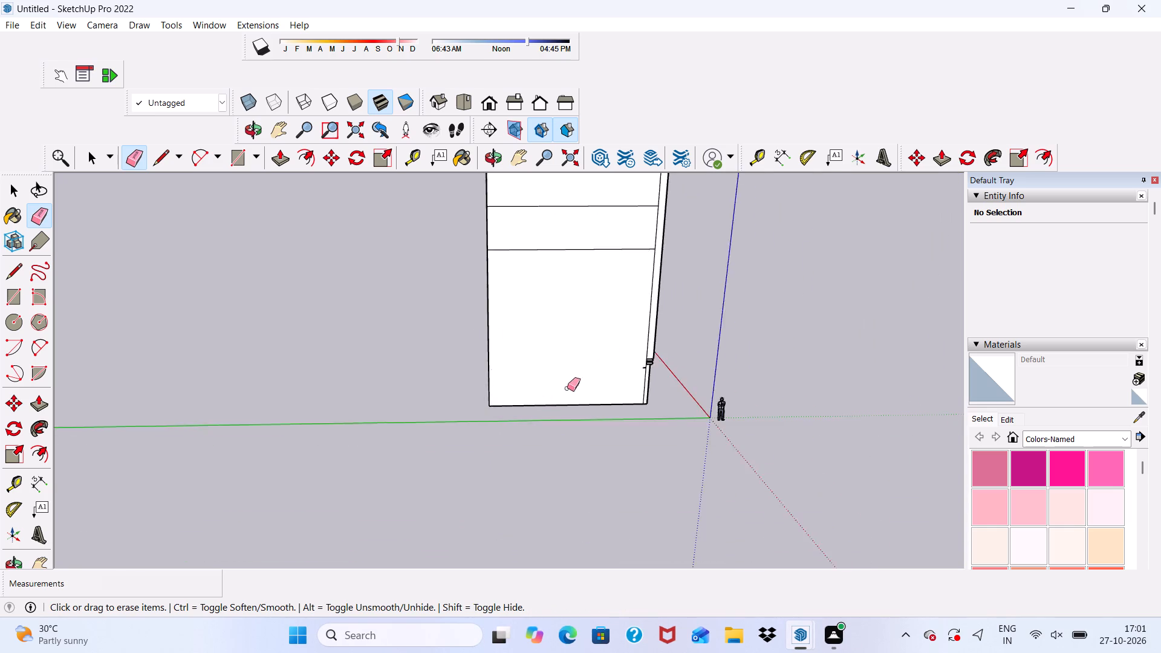
{"action": "scroll", "coordinate": [589, 366], "scroll_direction": "up", "scroll_amount": 10}
{"action": "middle_click_drag", "start_coordinate": [667, 402], "coordinate": [604, 373]}
{"action": "scroll", "coordinate": [636, 343], "scroll_direction": "up", "scroll_amount": 4}
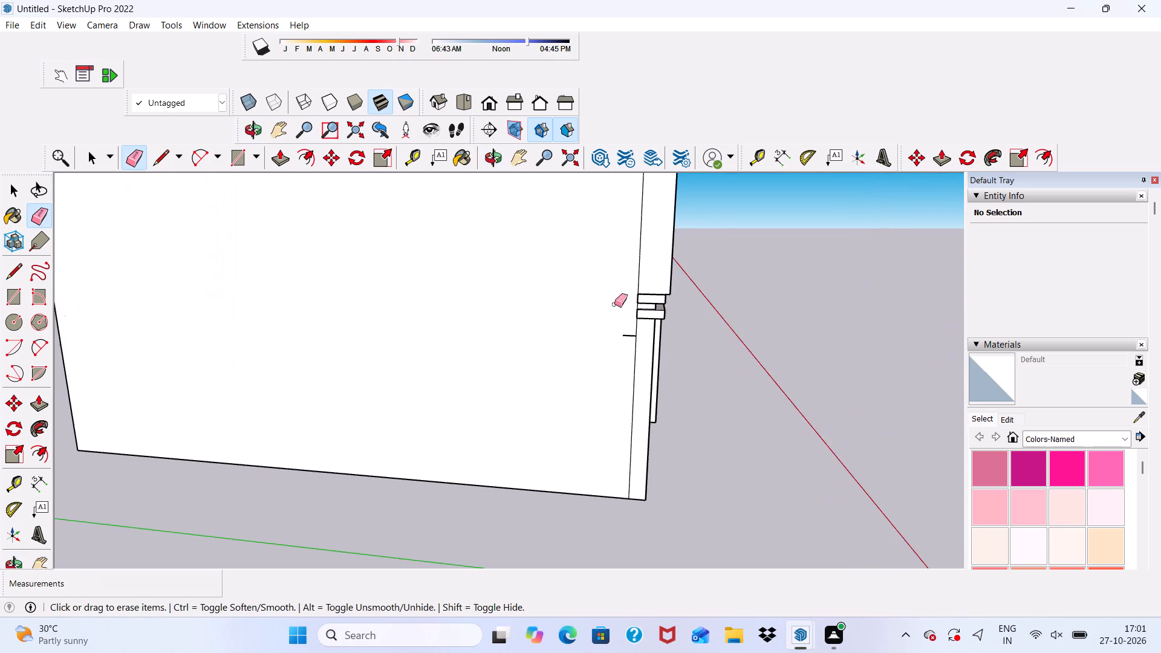
{"action": "scroll", "coordinate": [614, 304], "scroll_direction": "up", "scroll_amount": 6}
{"action": "left_click_drag", "start_coordinate": [628, 336], "coordinate": [630, 362]}
{"action": "scroll", "coordinate": [626, 324], "scroll_direction": "down", "scroll_amount": 10}
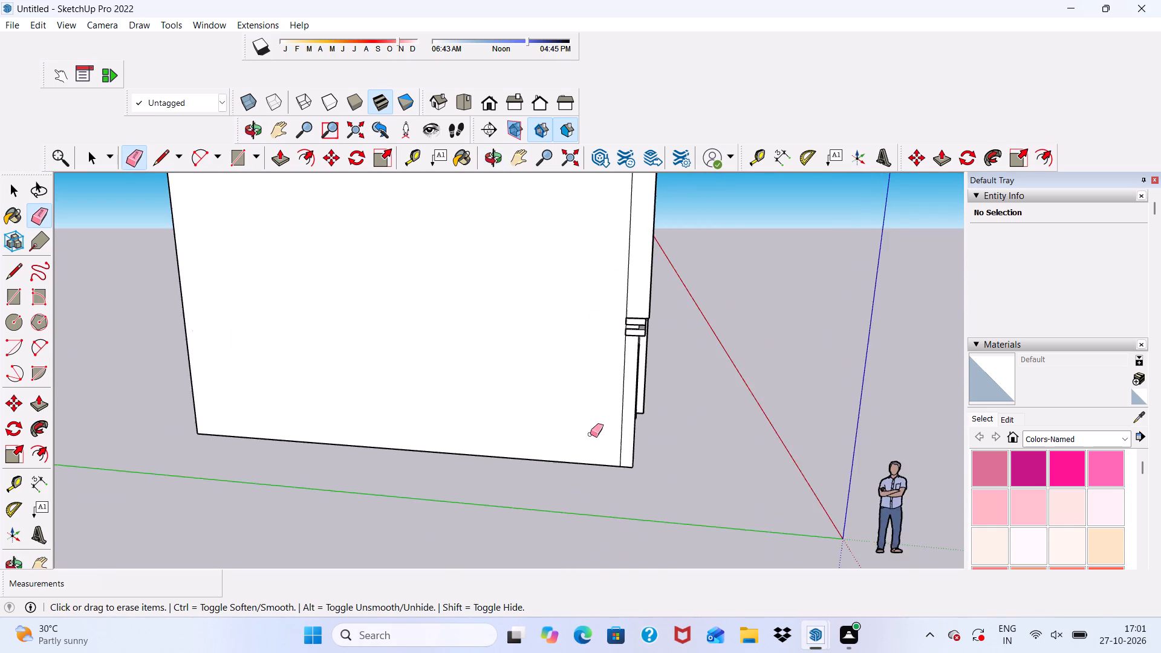
Erase the two remaining upper floor lines across the building's left side wall.
{"action": "scroll", "coordinate": [590, 434], "scroll_direction": "down", "scroll_amount": 15}
{"action": "scroll", "coordinate": [539, 251], "scroll_direction": "up", "scroll_amount": 7}
{"action": "left_click_drag", "start_coordinate": [539, 250], "coordinate": [539, 367]}
{"action": "left_click_drag", "start_coordinate": [552, 258], "coordinate": [539, 430]}
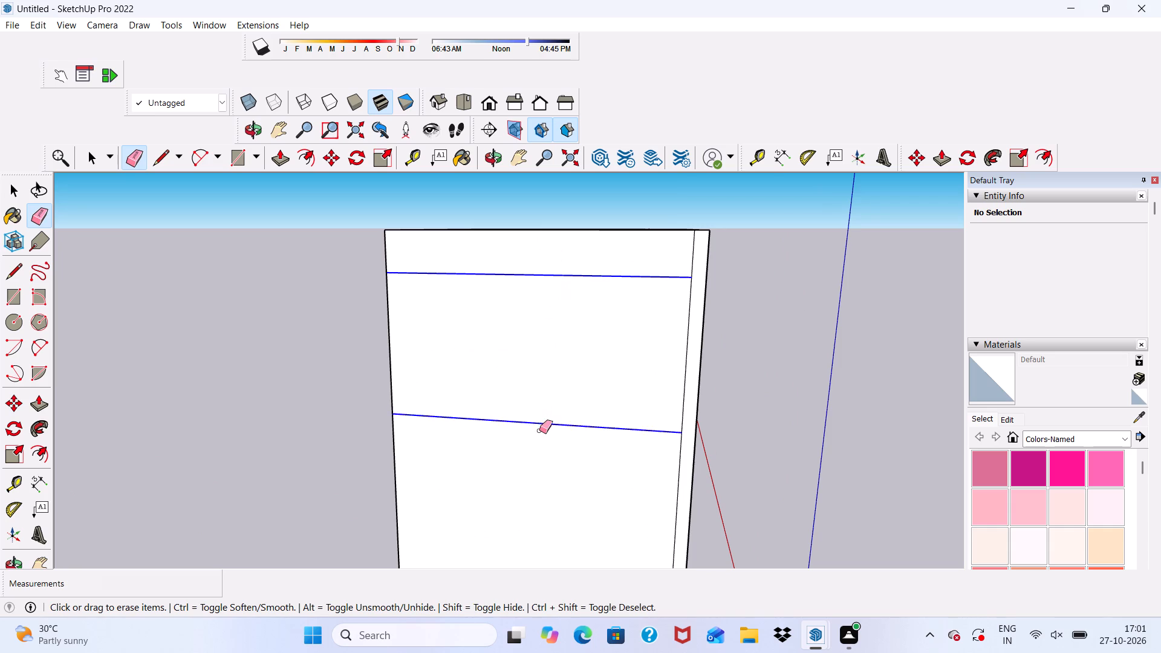
Push/Pull the trim face of the top arched window in the front facade's middle bay outward 6".
{"action": "scroll", "coordinate": [575, 346], "scroll_direction": "down", "scroll_amount": 3}
{"action": "middle_click_drag", "start_coordinate": [591, 359], "coordinate": [258, 345]}
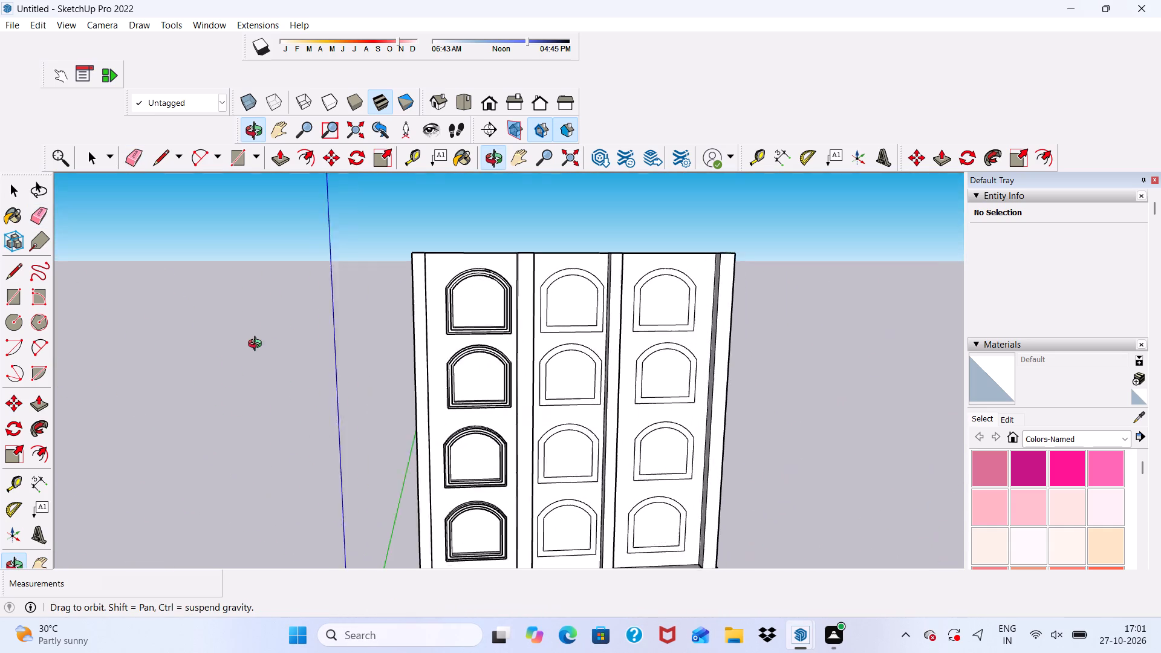
{"action": "middle_click_drag", "start_coordinate": [258, 345], "coordinate": [257, 345]}
{"action": "key", "text": "space"}
{"action": "scroll", "coordinate": [746, 333], "scroll_direction": "up", "scroll_amount": 3}
{"action": "scroll", "coordinate": [539, 302], "scroll_direction": "up", "scroll_amount": 5}
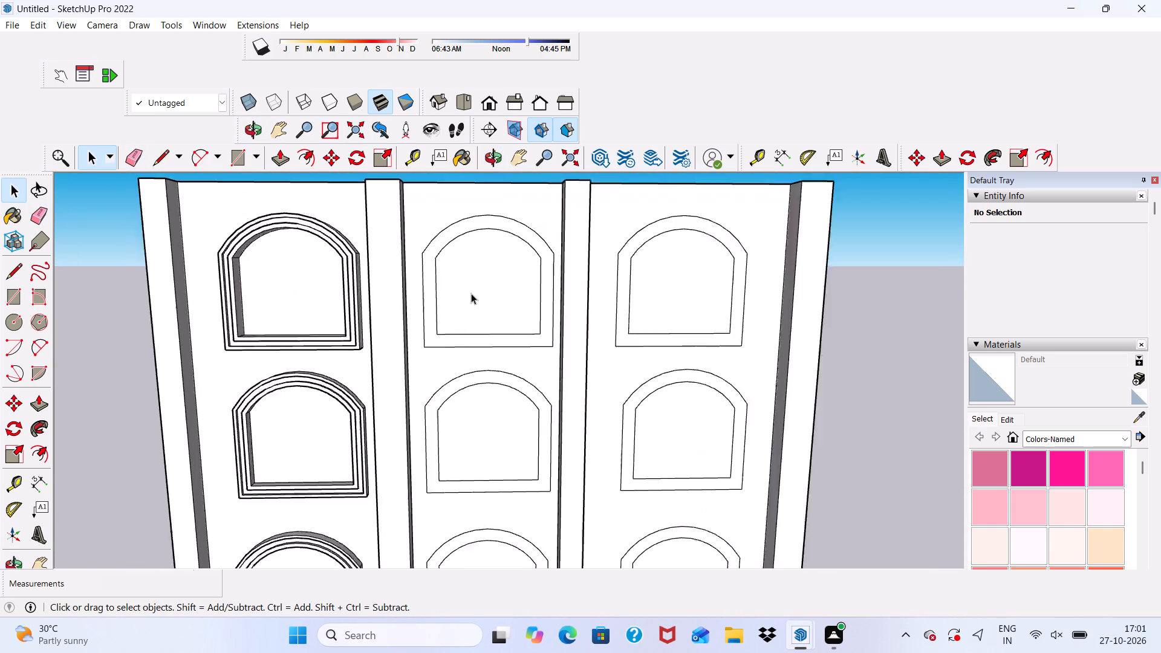
{"action": "scroll", "coordinate": [471, 293], "scroll_direction": "up", "scroll_amount": 6}
{"action": "scroll", "coordinate": [420, 366], "scroll_direction": "up", "scroll_amount": 3}
{"action": "left_click", "coordinate": [418, 366]}
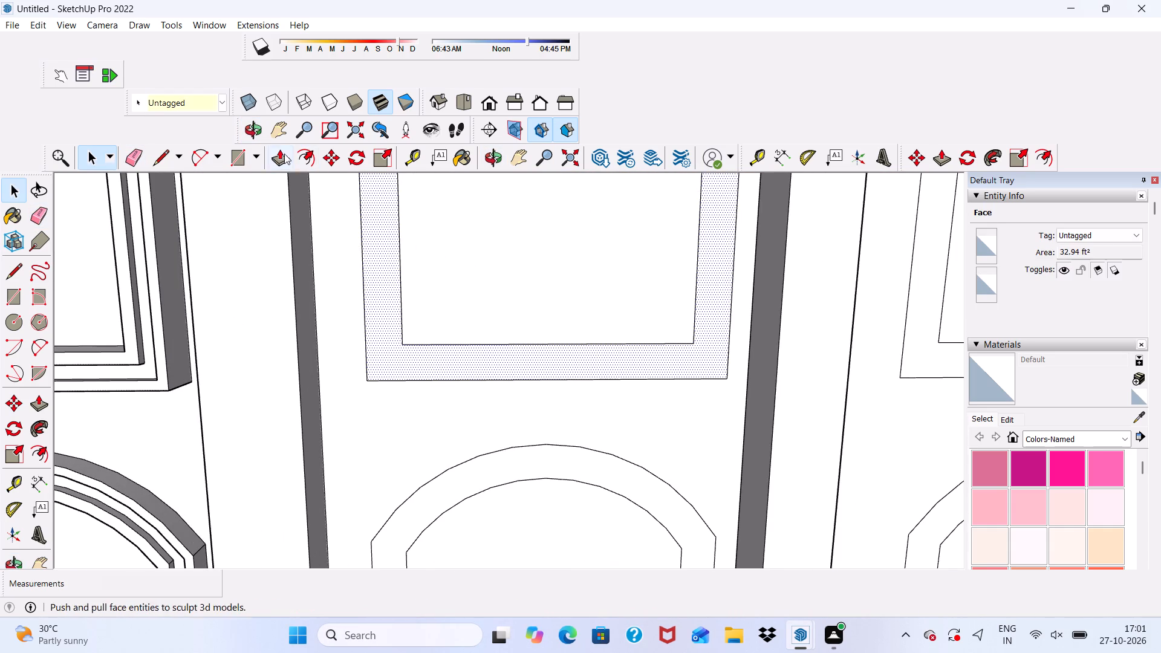
{"action": "left_click", "coordinate": [276, 161]}
{"action": "left_click", "coordinate": [376, 353]}
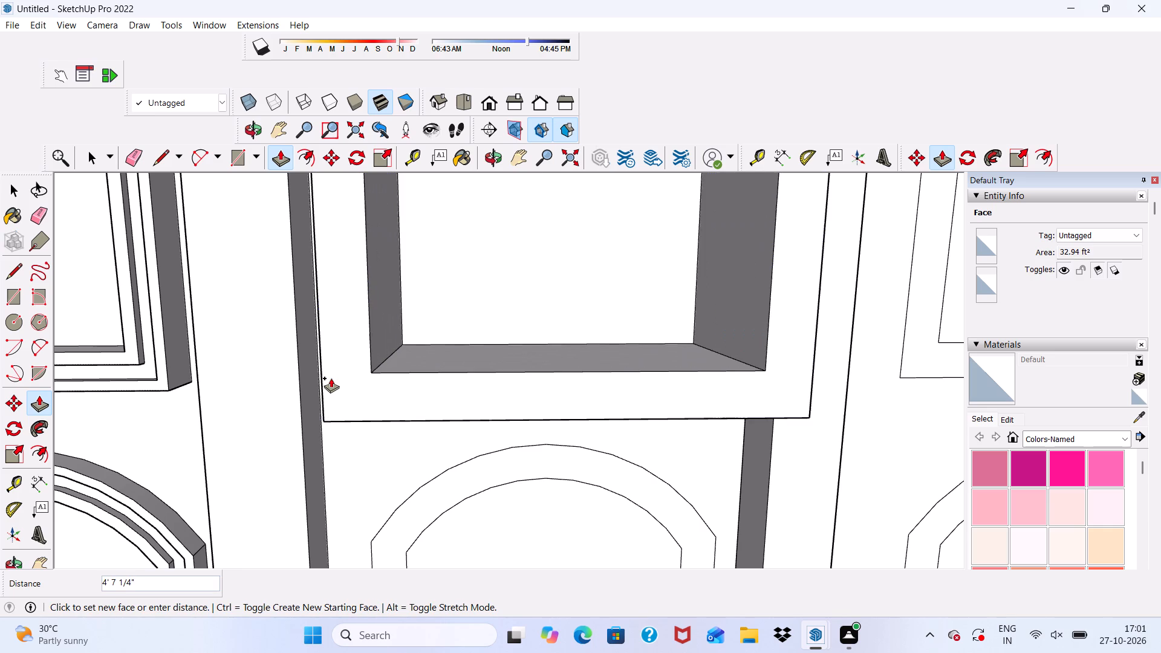
{"action": "key", "text": "6"}
{"action": "key", "text": "shift+quotedbl"}
{"action": "key", "text": "Return"}
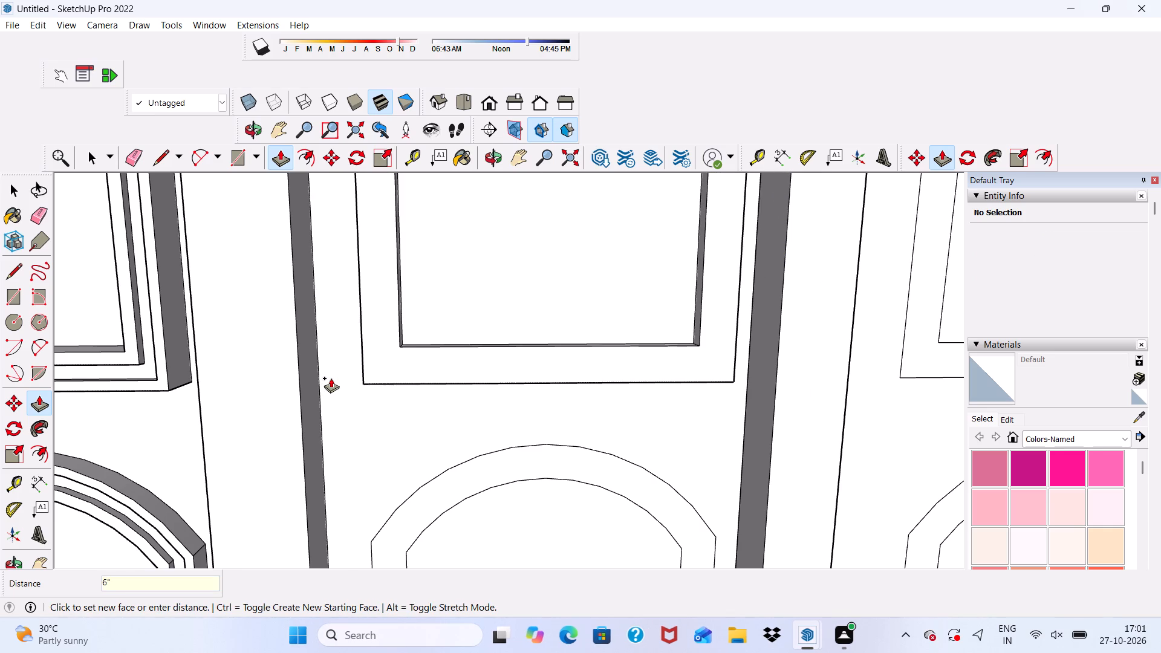
Push/Pull the trim face of the middle bay's second window from the top outward 6".
{"action": "scroll", "coordinate": [331, 378], "scroll_direction": "down", "scroll_amount": 10}
{"action": "scroll", "coordinate": [498, 423], "scroll_direction": "up", "scroll_amount": 6}
{"action": "scroll", "coordinate": [465, 379], "scroll_direction": "up", "scroll_amount": 3}
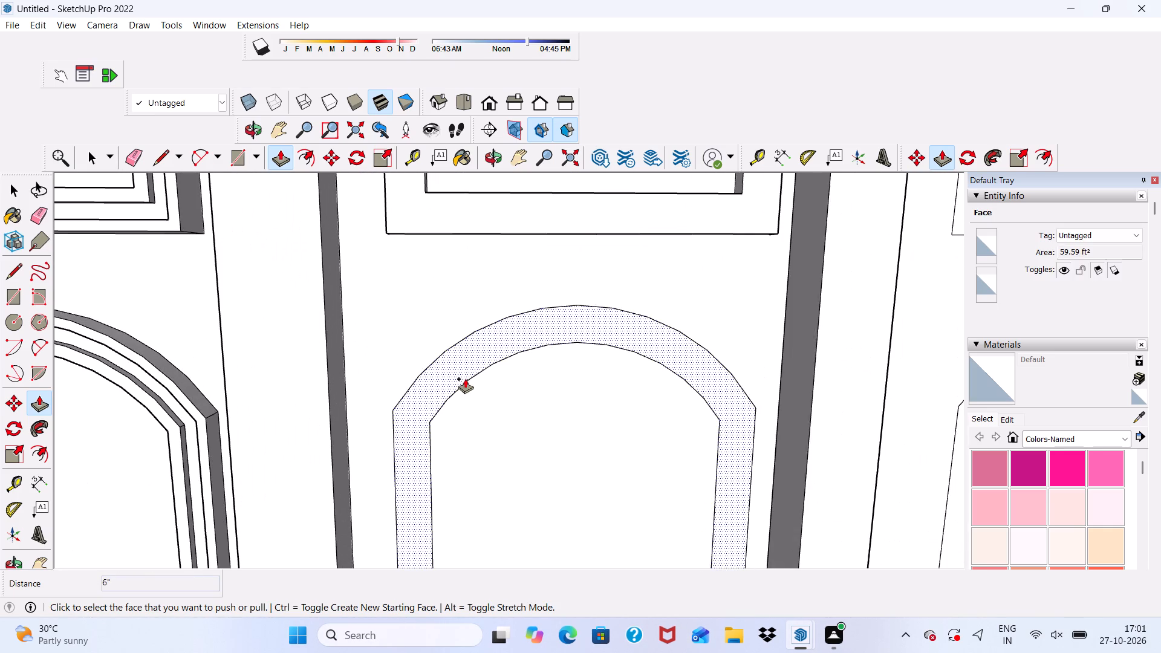
{"action": "left_click", "coordinate": [465, 377]}
{"action": "key", "text": "6"}
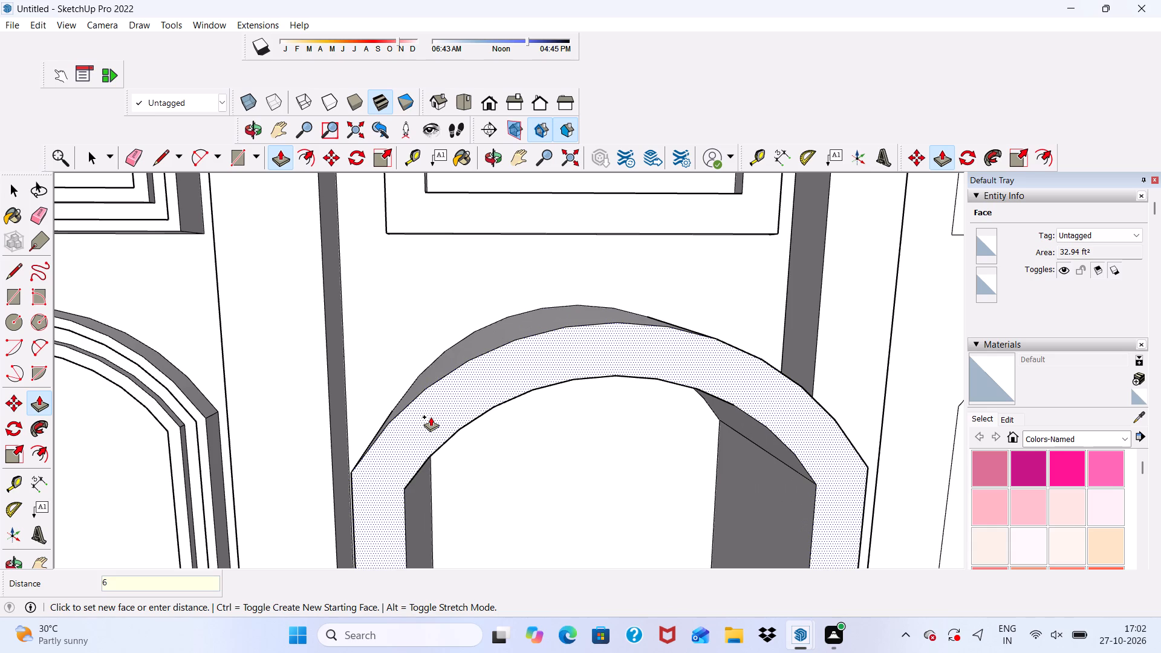
{"action": "key", "text": "shift+quotedbl"}
{"action": "key", "text": "Return"}
Push/Pull the trim face of the middle bay's third window from the top outward 6".
{"action": "scroll", "coordinate": [435, 413], "scroll_direction": "down", "scroll_amount": 2}
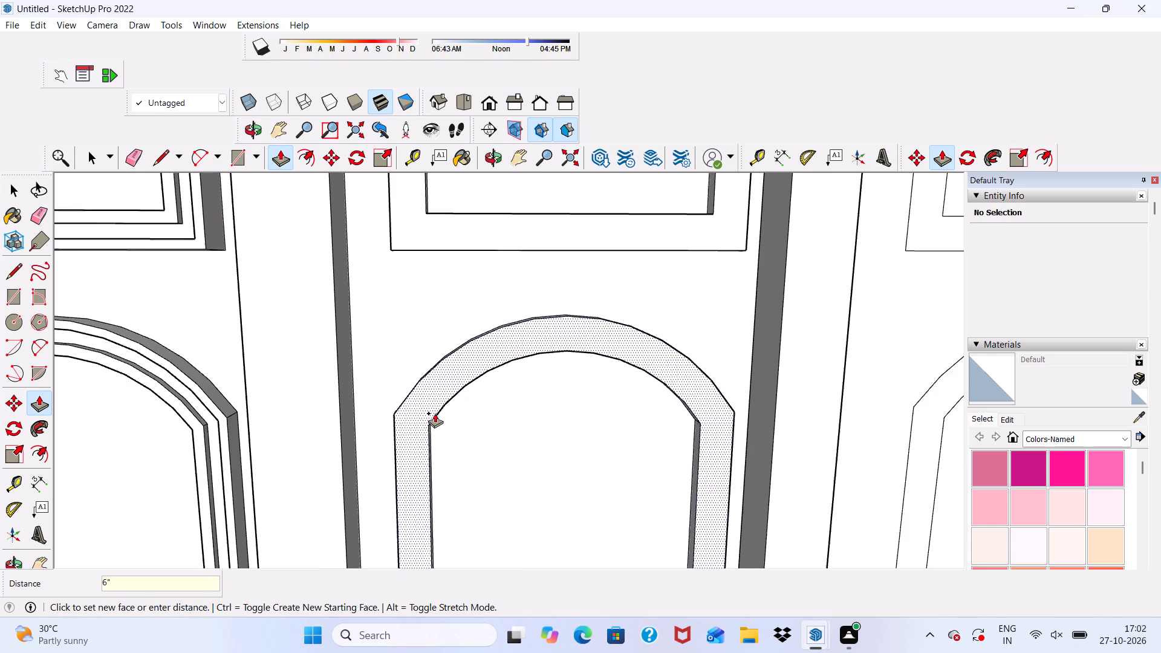
{"action": "scroll", "coordinate": [435, 413], "scroll_direction": "down", "scroll_amount": 5}
{"action": "scroll", "coordinate": [633, 346], "scroll_direction": "down", "scroll_amount": 5}
{"action": "scroll", "coordinate": [523, 320], "scroll_direction": "down", "scroll_amount": 4}
{"action": "scroll", "coordinate": [608, 299], "scroll_direction": "down", "scroll_amount": 3}
{"action": "middle_click_drag", "start_coordinate": [600, 334], "coordinate": [515, 450]}
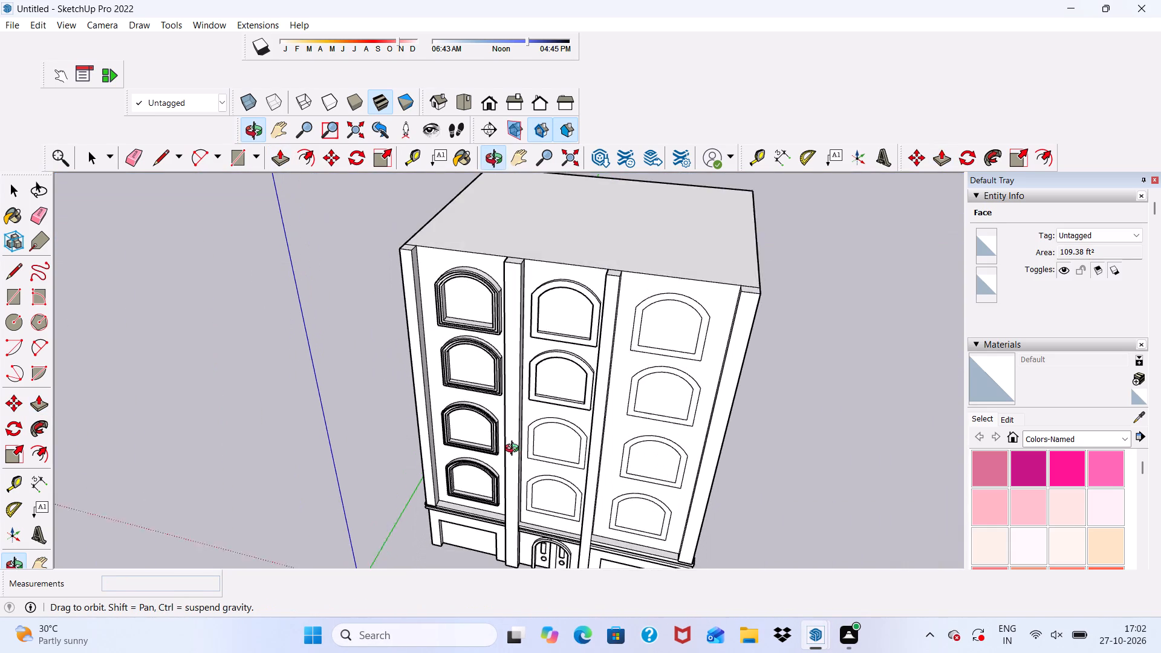
{"action": "middle_click_drag", "start_coordinate": [515, 450], "coordinate": [503, 473]}
{"action": "scroll", "coordinate": [538, 462], "scroll_direction": "up", "scroll_amount": 13}
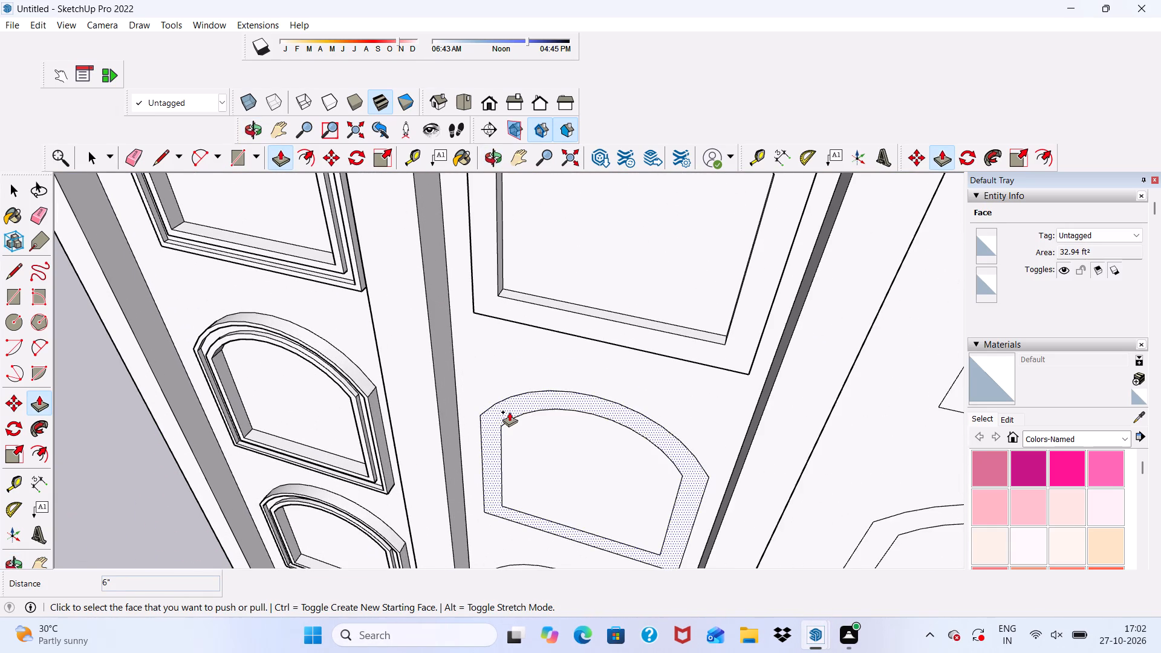
{"action": "left_click", "coordinate": [507, 412]}
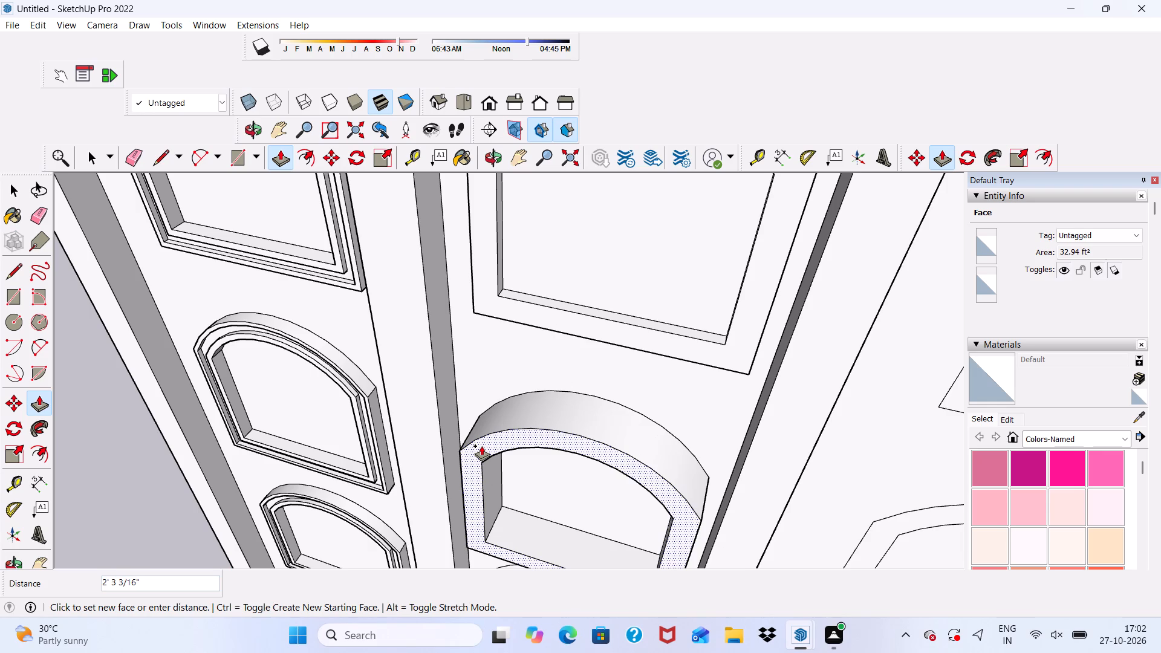
{"action": "key", "text": "6"}
{"action": "key", "text": "shift+quotedbl"}
{"action": "key", "text": "Return"}
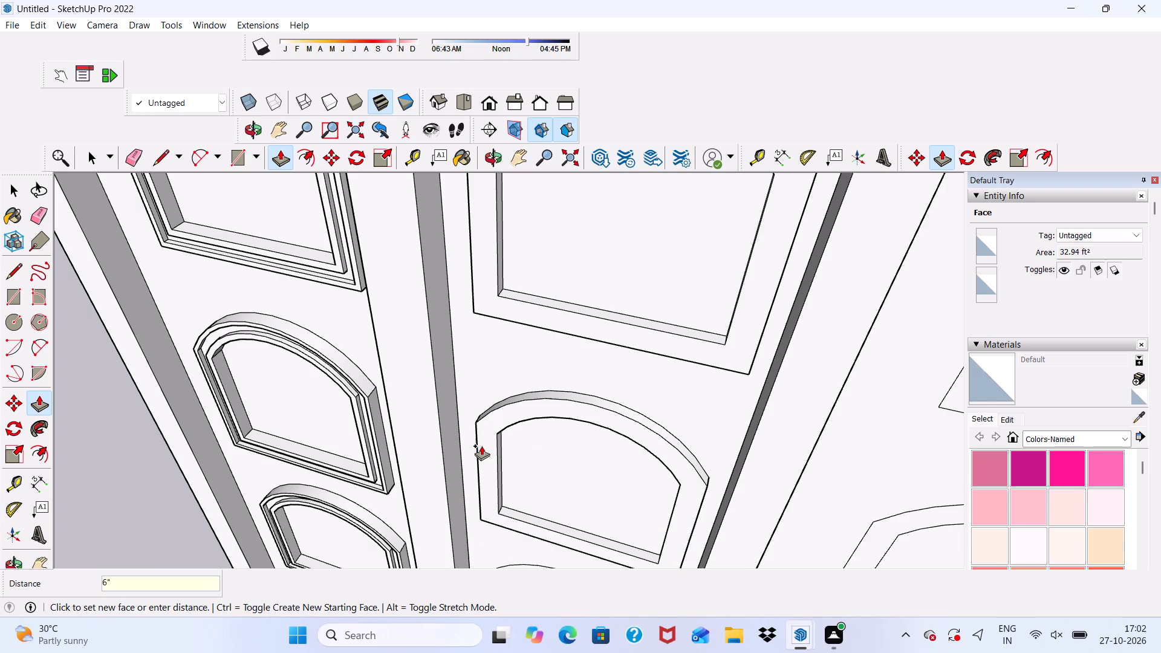
Push/Pull the trim face of the middle bay's lowest arched window, above the entrance door, outward 6".
{"action": "scroll", "coordinate": [519, 435], "scroll_direction": "down", "scroll_amount": 4}
{"action": "scroll", "coordinate": [555, 380], "scroll_direction": "down", "scroll_amount": 11}
{"action": "scroll", "coordinate": [567, 391], "scroll_direction": "up", "scroll_amount": 5}
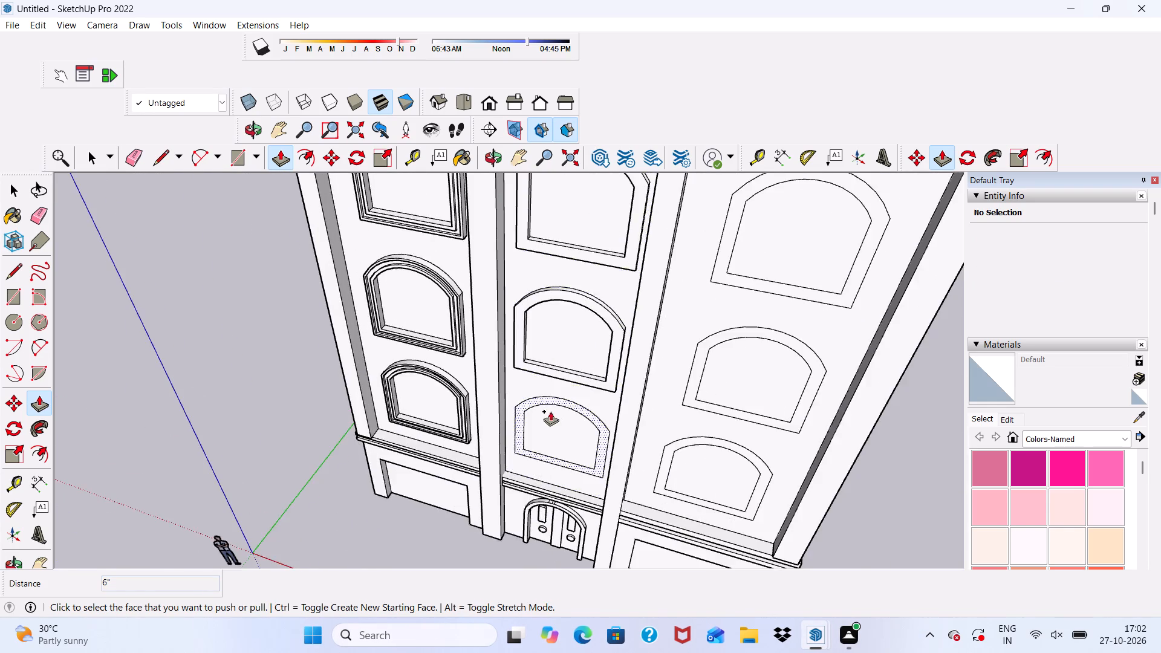
{"action": "scroll", "coordinate": [548, 411], "scroll_direction": "up", "scroll_amount": 13}
{"action": "left_click", "coordinate": [546, 391]}
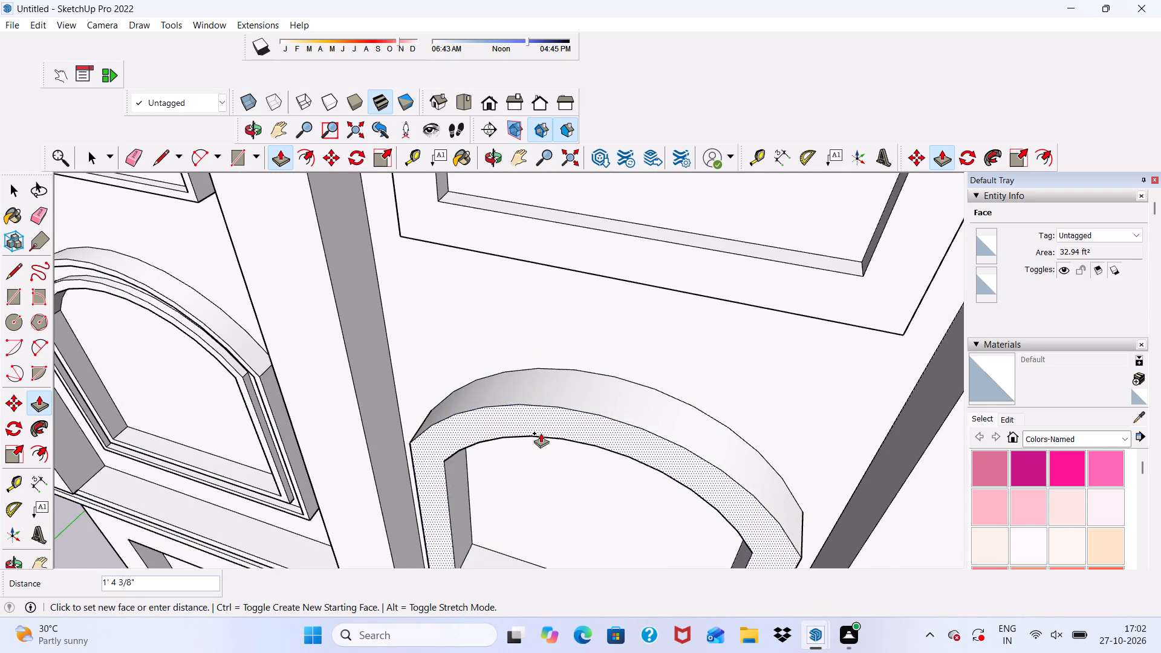
{"action": "key", "text": "6"}
{"action": "key", "text": "shift+quotedbl"}
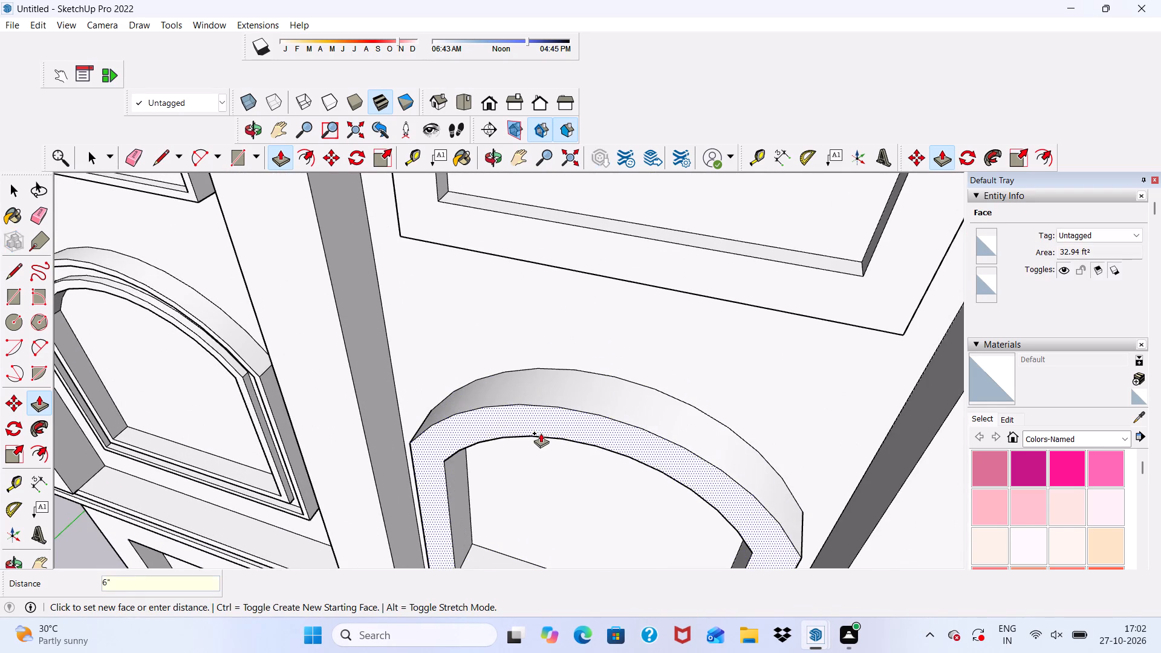
{"action": "key", "text": "Return"}
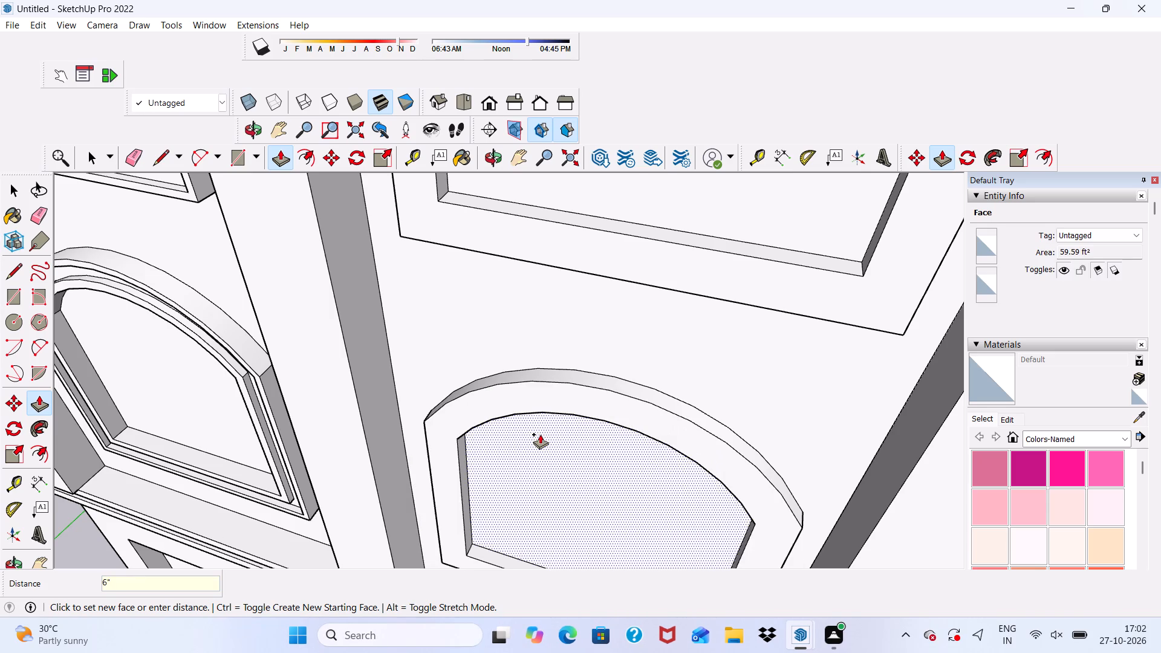
Push/Pull the trim face of the lowest arched window in the facade's right bay outward 6".
{"action": "scroll", "coordinate": [547, 403], "scroll_direction": "down", "scroll_amount": 16}
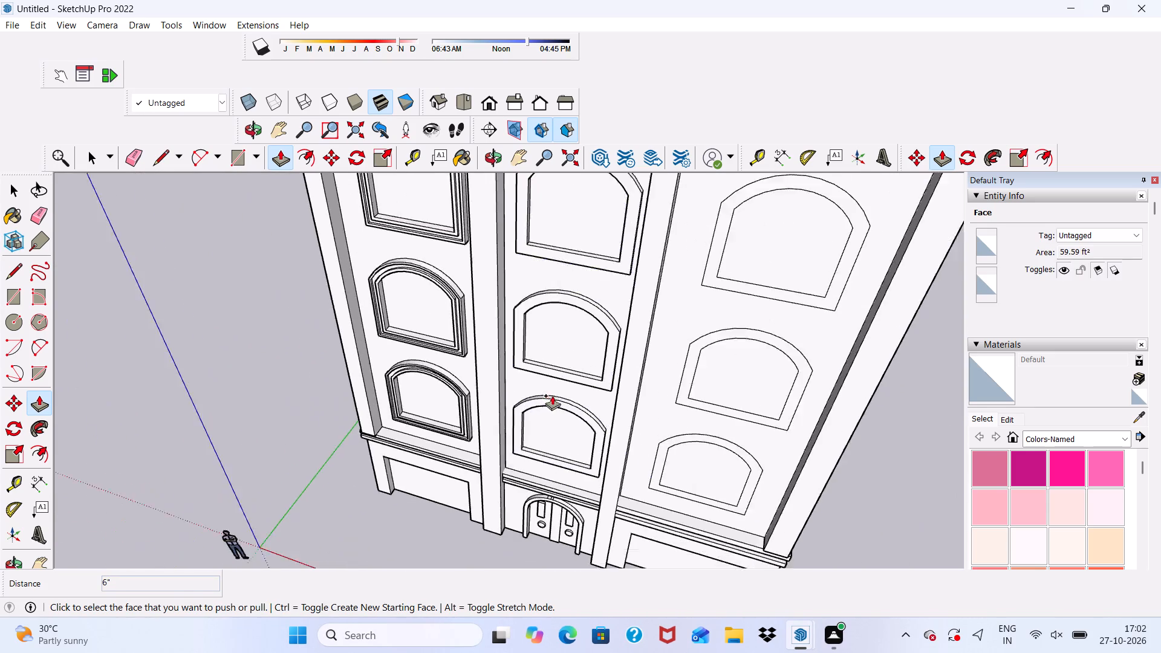
{"action": "middle_click_drag", "start_coordinate": [552, 395], "coordinate": [579, 284]}
{"action": "scroll", "coordinate": [641, 432], "scroll_direction": "up", "scroll_amount": 13}
{"action": "left_click", "coordinate": [677, 404]}
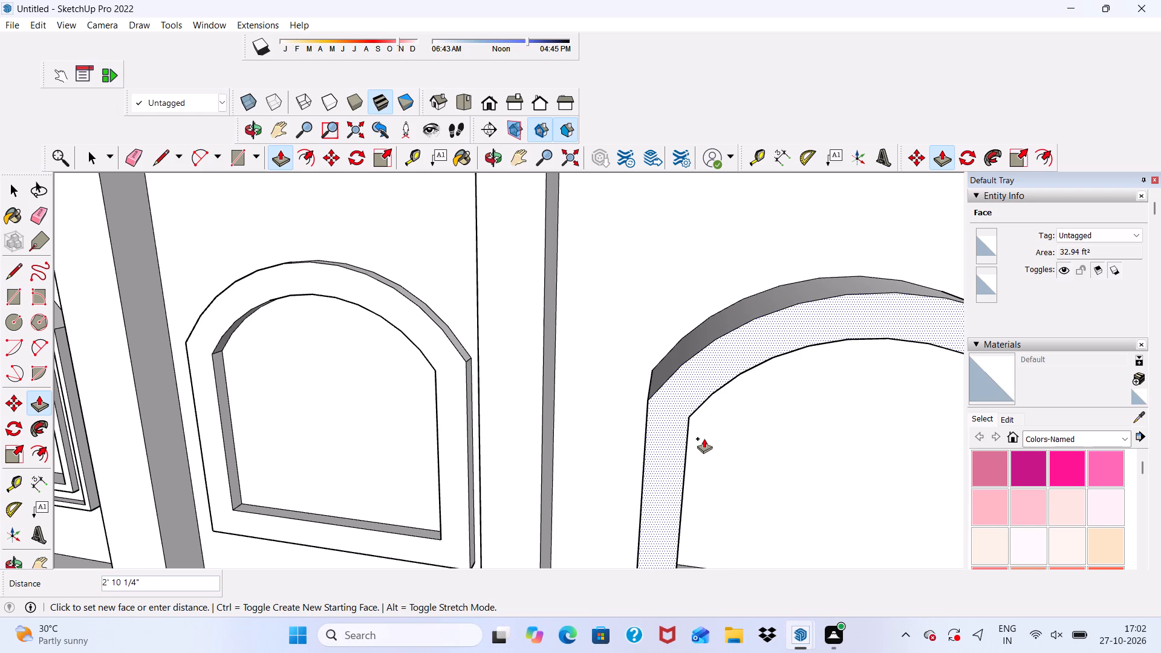
{"action": "key", "text": "6"}
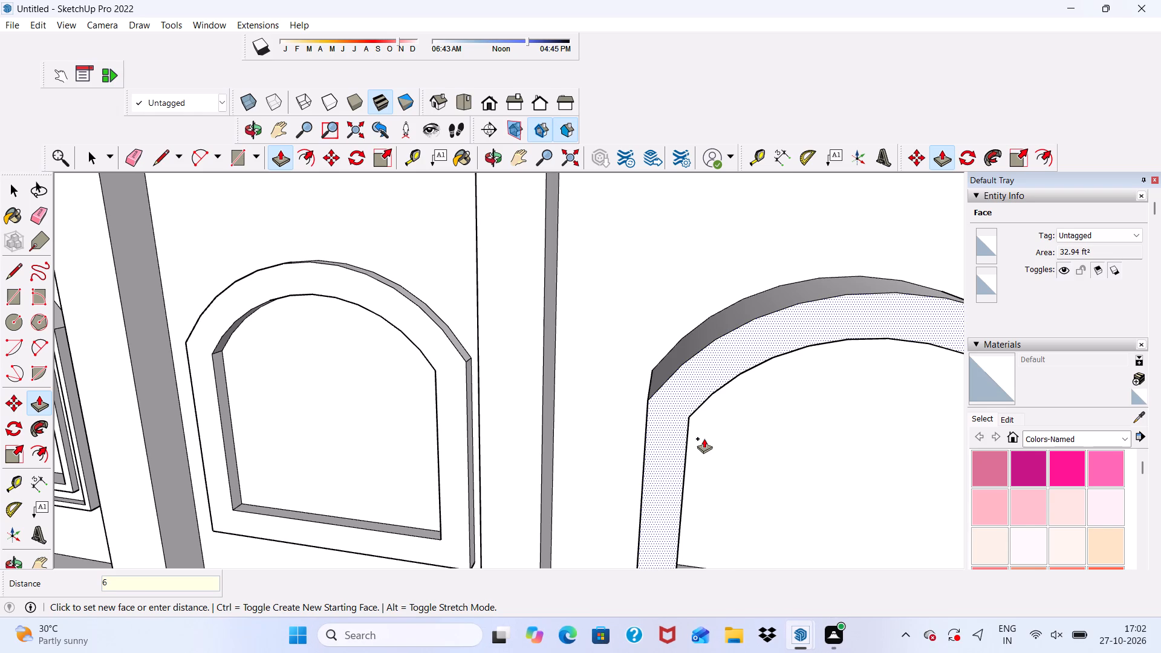
{"action": "key", "text": "shift+quotedbl"}
{"action": "key", "text": "Return"}
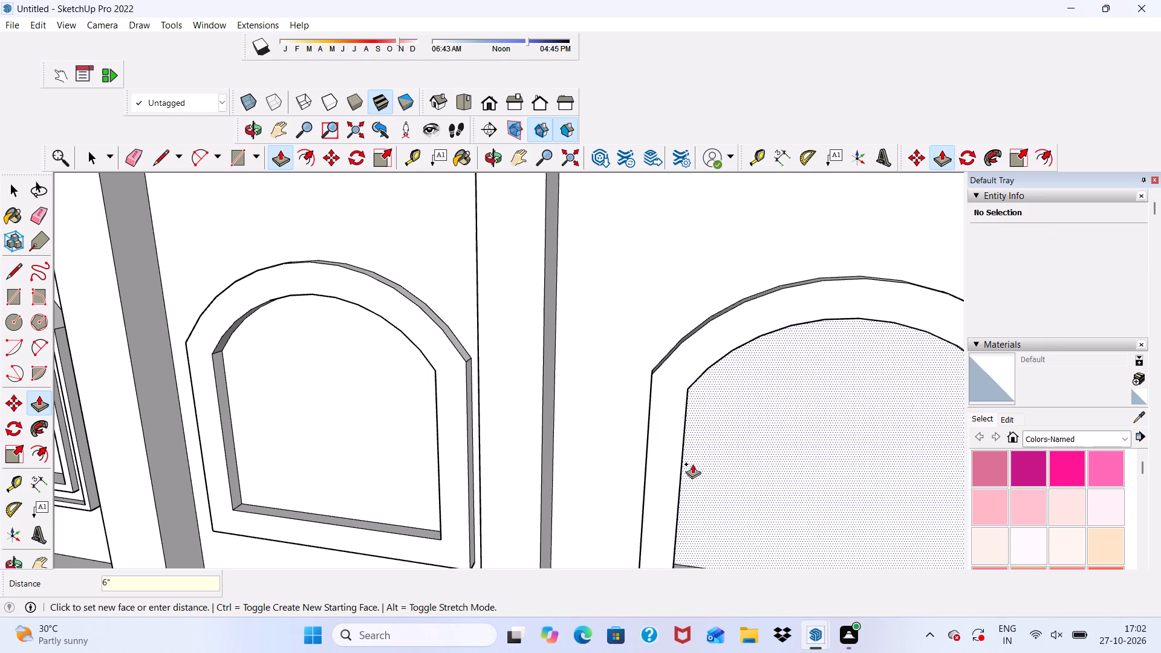
Push/Pull the trim face of the right bay's third window from the top outward 6".
{"action": "scroll", "coordinate": [616, 425], "scroll_direction": "down", "scroll_amount": 7}
{"action": "scroll", "coordinate": [515, 456], "scroll_direction": "down", "scroll_amount": 6}
{"action": "scroll", "coordinate": [623, 288], "scroll_direction": "up", "scroll_amount": 12}
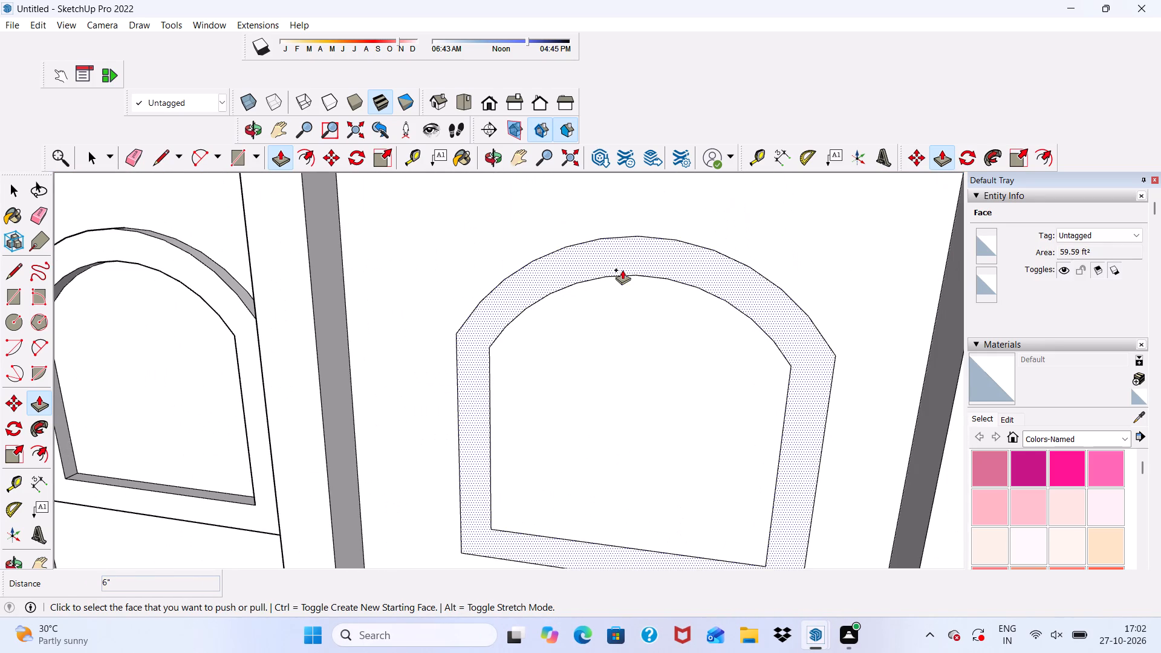
{"action": "left_click", "coordinate": [622, 270]}
{"action": "type", "text": "6\""}
{"action": "key", "text": "Return"}
Push/Pull the trim face of the right bay's second window from the top outward 6".
{"action": "scroll", "coordinate": [626, 359], "scroll_direction": "down", "scroll_amount": 11}
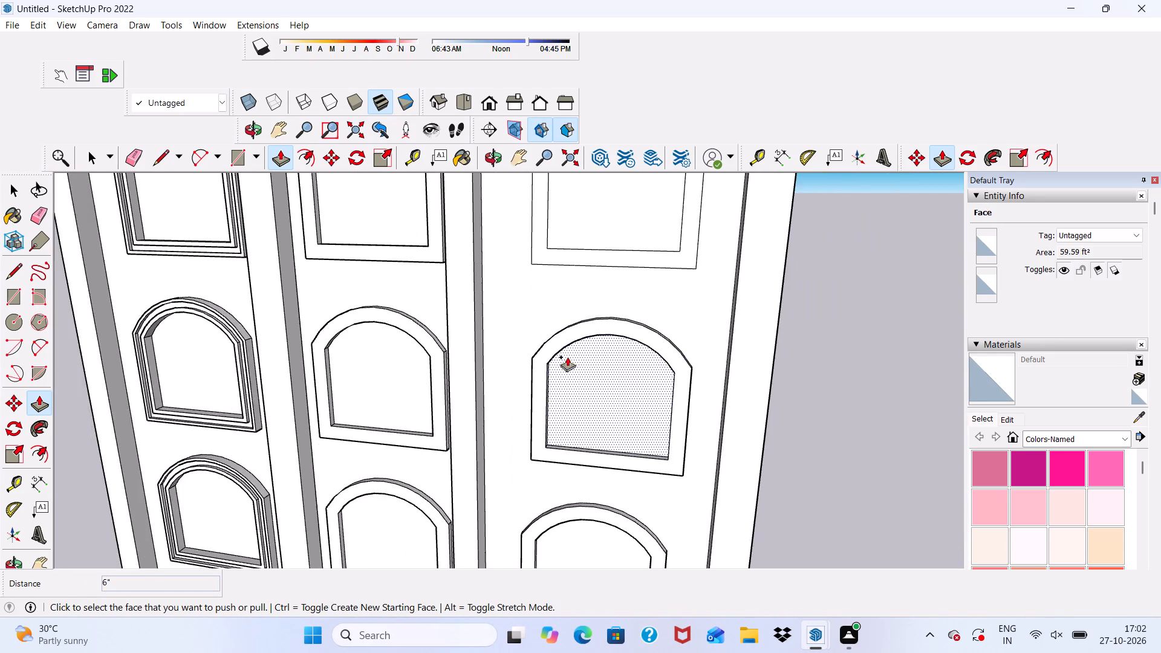
{"action": "scroll", "coordinate": [554, 224], "scroll_direction": "up", "scroll_amount": 10}
{"action": "left_click", "coordinate": [528, 230]}
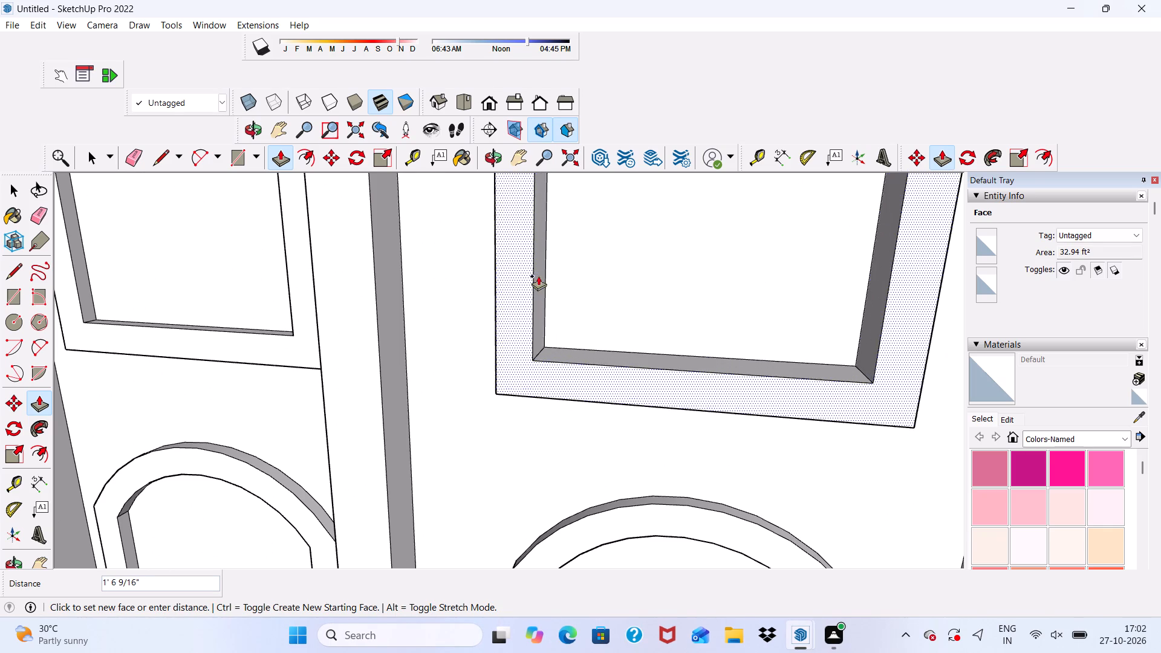
{"action": "type", "text": "6\""}
{"action": "key", "text": "Return"}
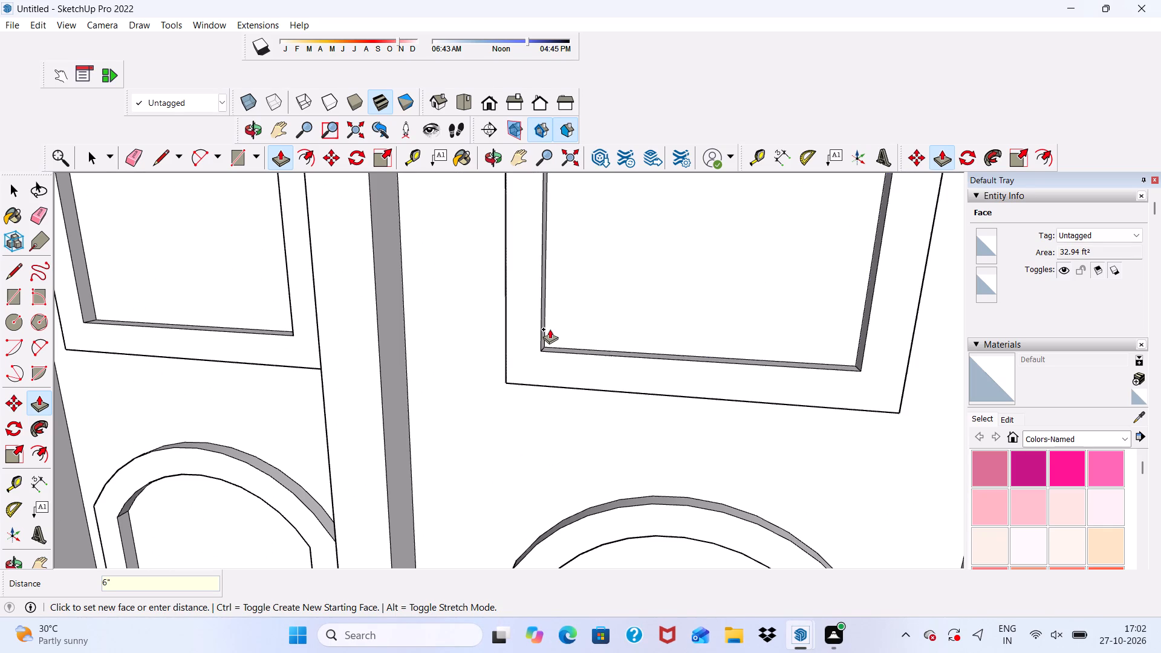
Push/Pull the trim face of the right bay's top arched window outward 6" and leave the command.
{"action": "scroll", "coordinate": [550, 330], "scroll_direction": "down", "scroll_amount": 20}
{"action": "scroll", "coordinate": [545, 214], "scroll_direction": "up", "scroll_amount": 11}
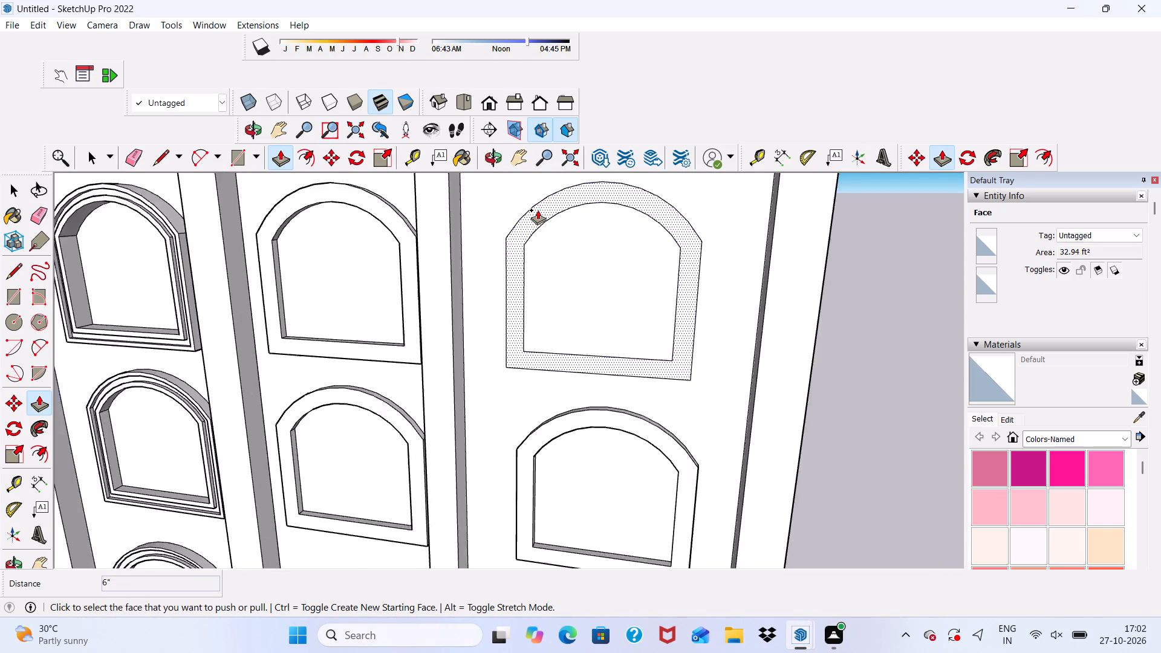
{"action": "scroll", "coordinate": [538, 210], "scroll_direction": "up", "scroll_amount": 6}
{"action": "left_click", "coordinate": [538, 210]}
{"action": "key", "text": "6"}
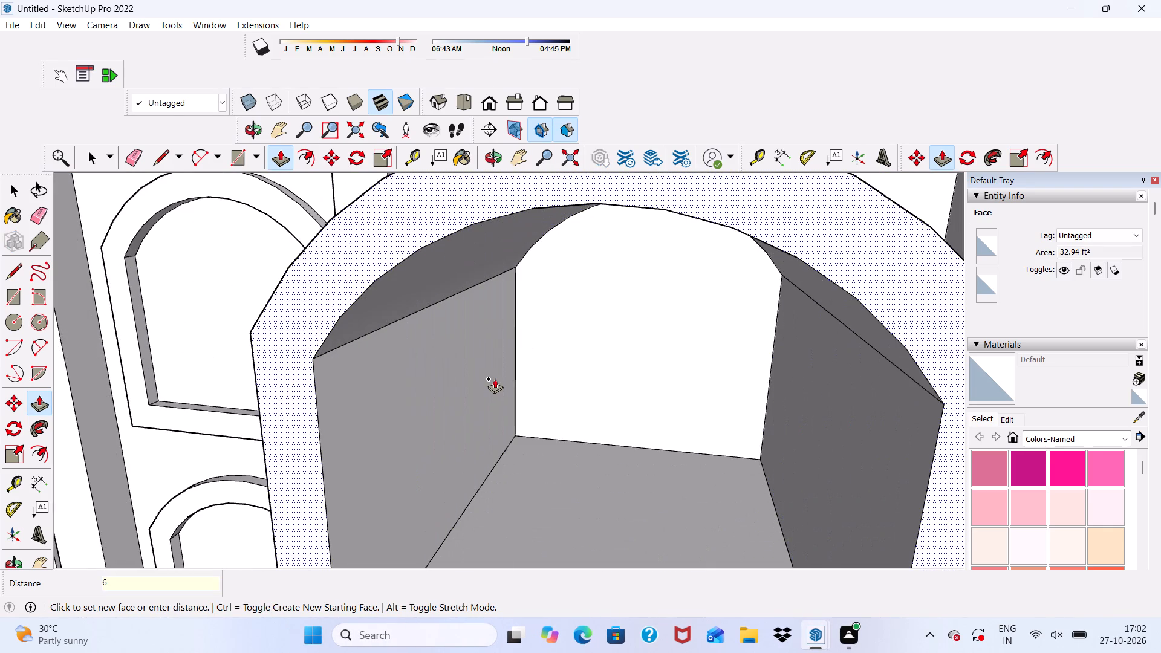
{"action": "key", "text": "shift+quotedbl"}
{"action": "key", "text": "Return"}
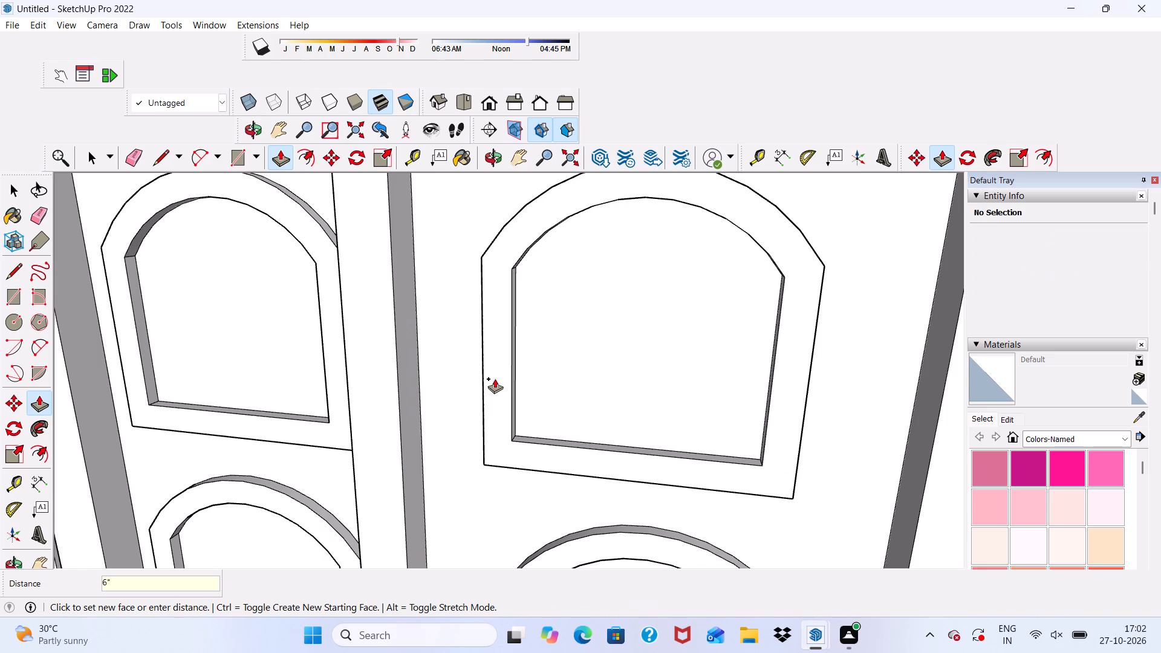
{"action": "scroll", "coordinate": [495, 378], "scroll_direction": "down", "scroll_amount": 5}
{"action": "key", "text": "space"}
Offset the outer edge of the middle bay's top window trim inward by about 3 3/16".
{"action": "scroll", "coordinate": [505, 363], "scroll_direction": "down", "scroll_amount": 5}
{"action": "middle_click_drag", "start_coordinate": [524, 472], "coordinate": [558, 428]}
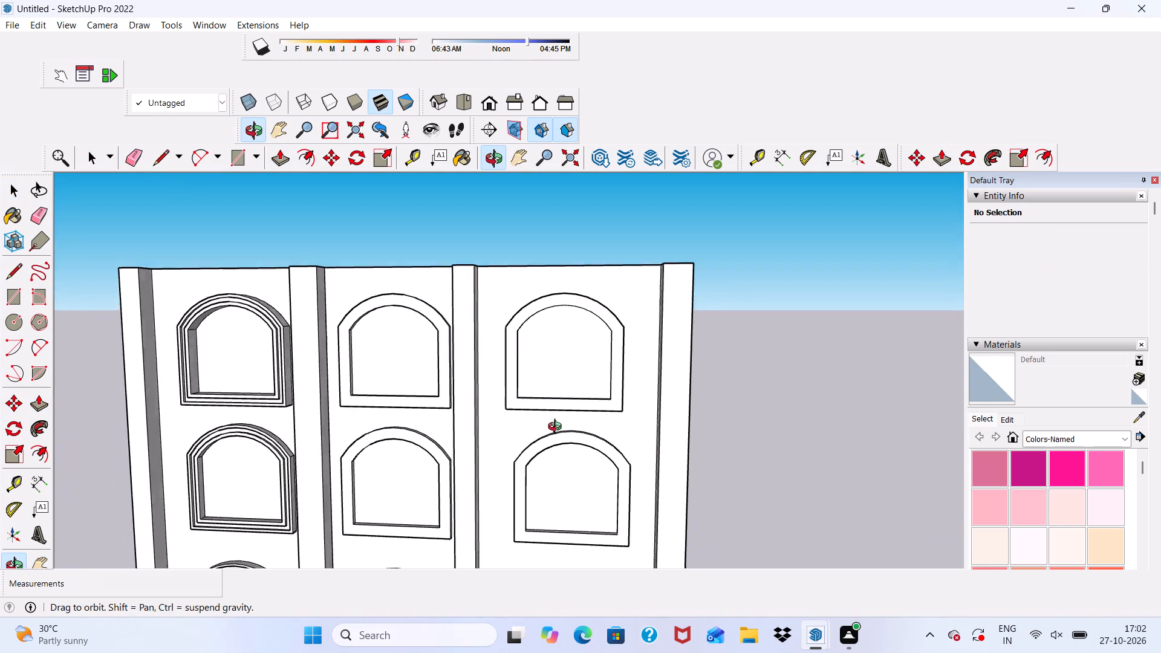
{"action": "middle_click_drag", "start_coordinate": [558, 428], "coordinate": [551, 432]}
{"action": "scroll", "coordinate": [535, 319], "scroll_direction": "up", "scroll_amount": 1}
{"action": "scroll", "coordinate": [517, 268], "scroll_direction": "down", "scroll_amount": 5}
{"action": "middle_click_drag", "start_coordinate": [497, 466], "coordinate": [516, 520]}
{"action": "scroll", "coordinate": [496, 397], "scroll_direction": "up", "scroll_amount": 1}
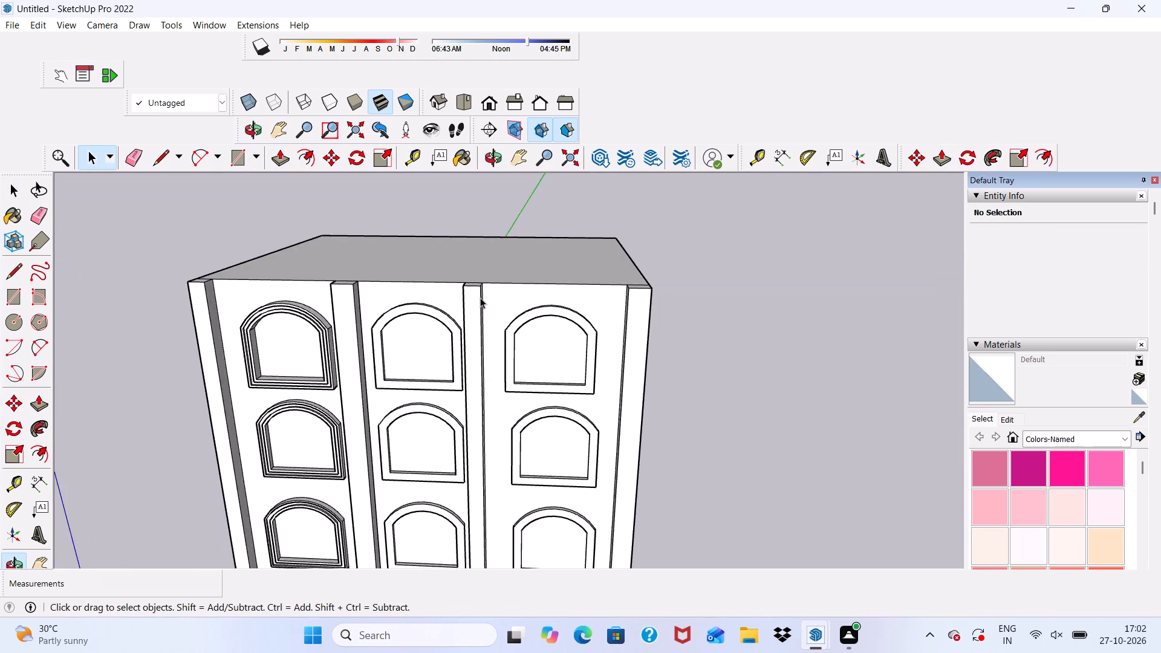
{"action": "scroll", "coordinate": [480, 297], "scroll_direction": "down", "scroll_amount": 4}
{"action": "middle_click_drag", "start_coordinate": [470, 481], "coordinate": [469, 374]}
{"action": "scroll", "coordinate": [340, 241], "scroll_direction": "up", "scroll_amount": 4}
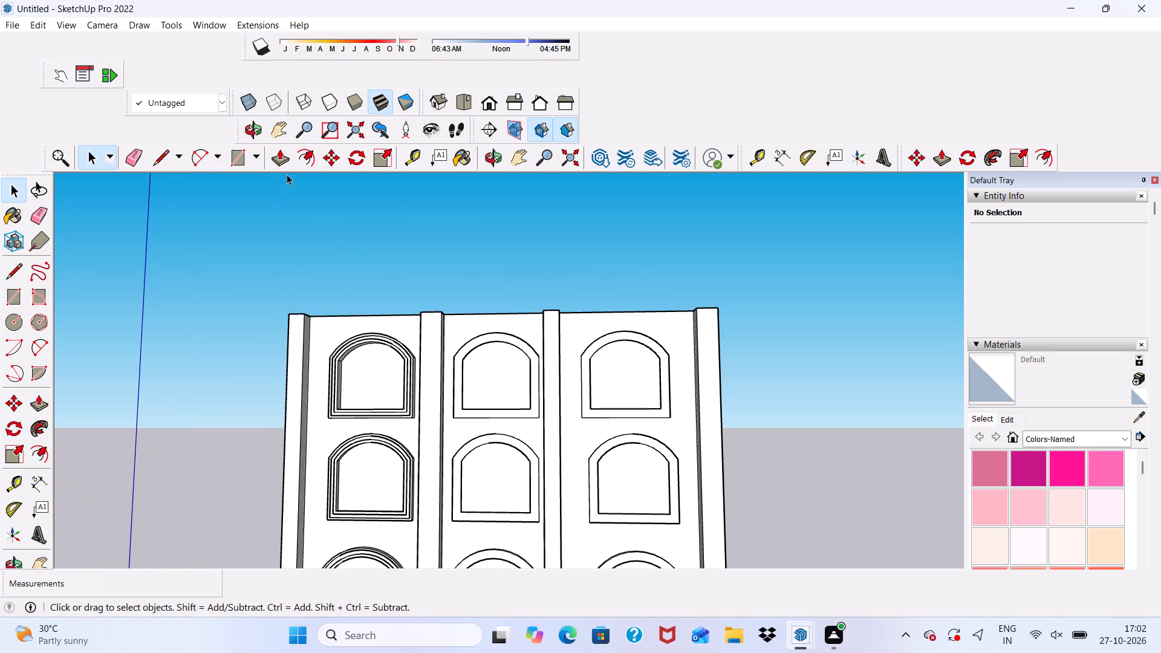
{"action": "left_click", "coordinate": [304, 157]}
{"action": "scroll", "coordinate": [453, 361], "scroll_direction": "up", "scroll_amount": 6}
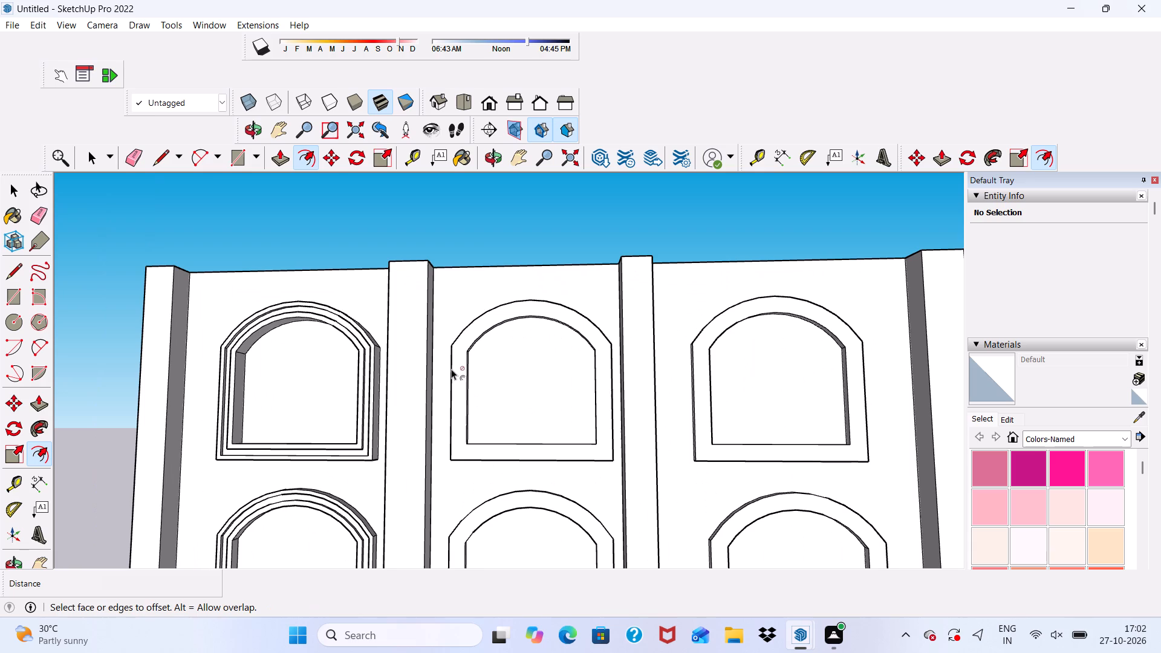
{"action": "left_click", "coordinate": [463, 387]}
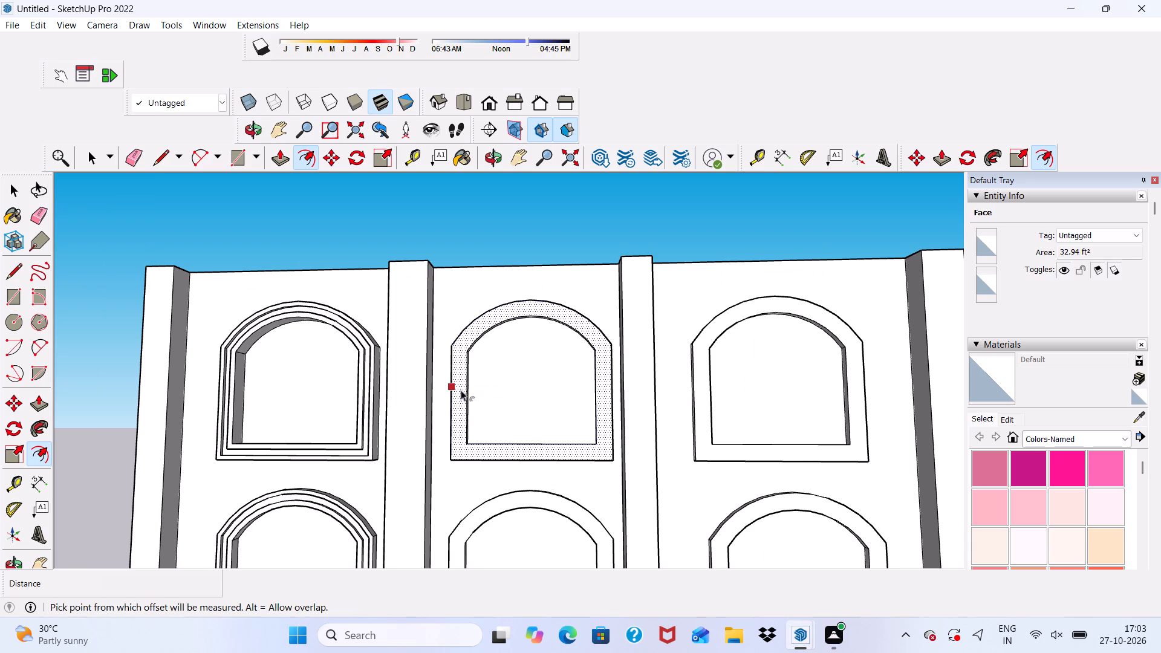
{"action": "scroll", "coordinate": [456, 397], "scroll_direction": "up", "scroll_amount": 7}
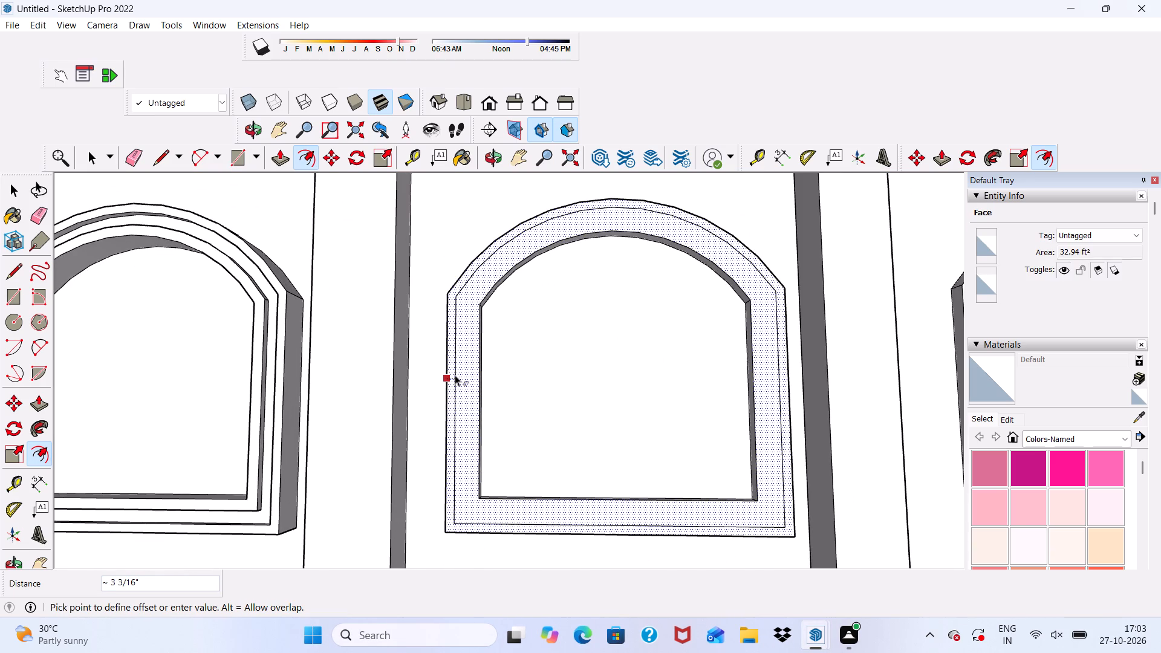
{"action": "left_click", "coordinate": [455, 375]}
Offset the inner trim line of the middle bay's top window inward by about 5 3/8".
{"action": "left_click", "coordinate": [472, 401]}
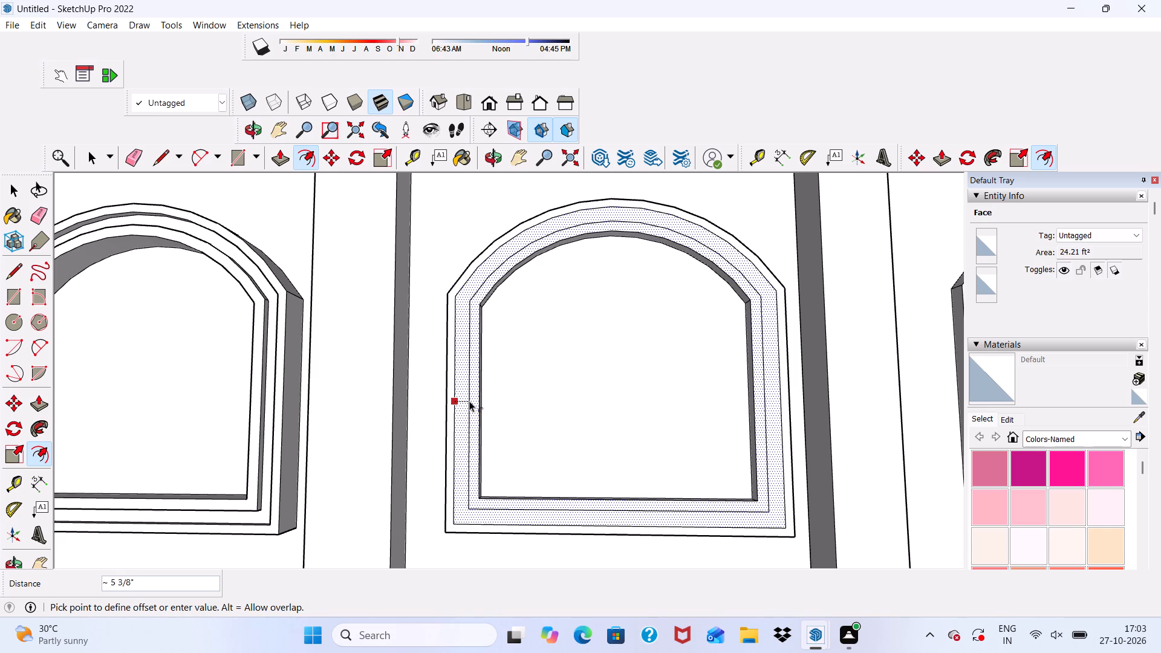
{"action": "left_click", "coordinate": [469, 401]}
Offset the trim face of the middle bay's second window from the top inward by about 2 13/16", and again by about 5 1/4".
{"action": "scroll", "coordinate": [476, 317], "scroll_direction": "down", "scroll_amount": 14}
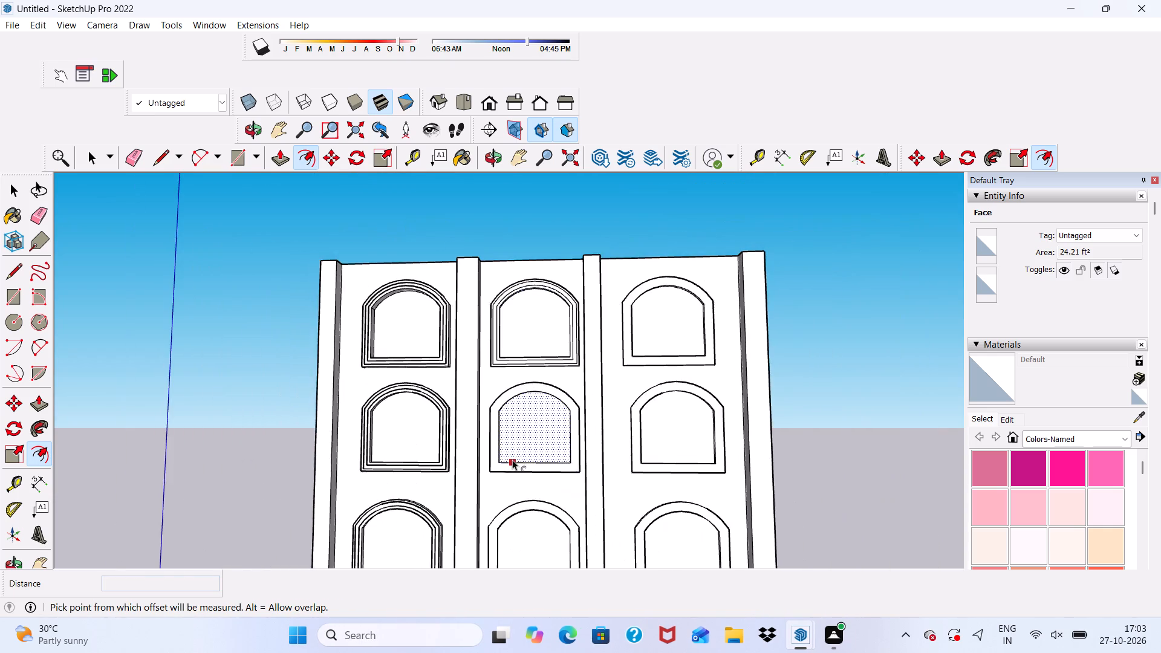
{"action": "scroll", "coordinate": [512, 460], "scroll_direction": "up", "scroll_amount": 5}
{"action": "scroll", "coordinate": [476, 404], "scroll_direction": "up", "scroll_amount": 8}
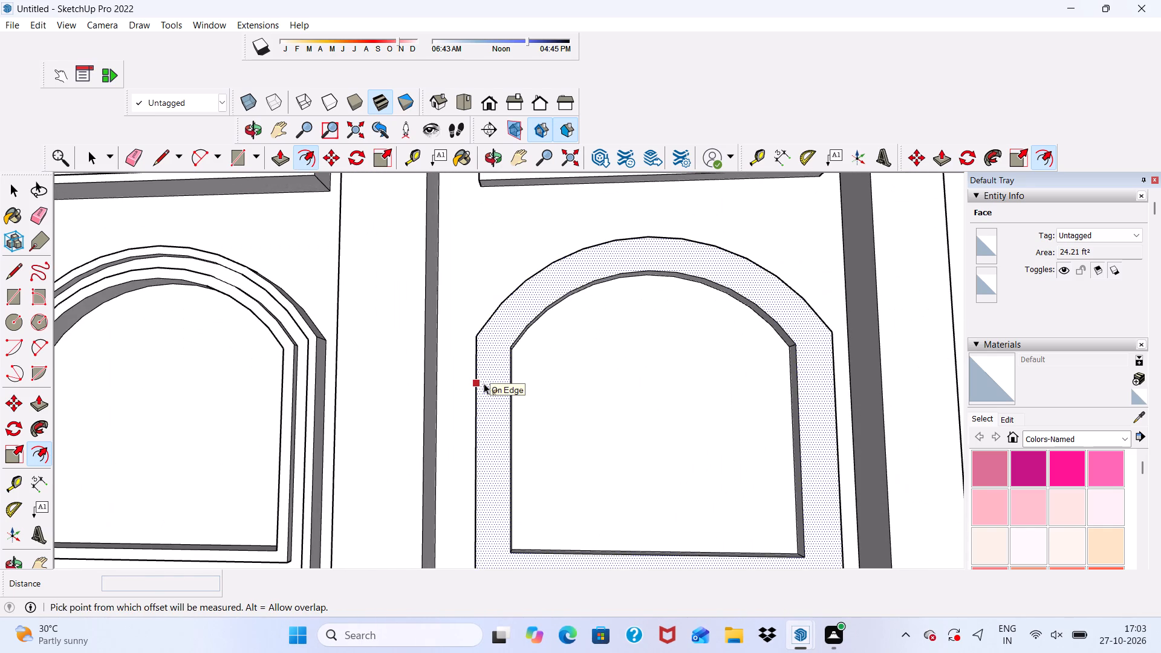
{"action": "left_click", "coordinate": [484, 383]}
{"action": "scroll", "coordinate": [486, 365], "scroll_direction": "up", "scroll_amount": 2}
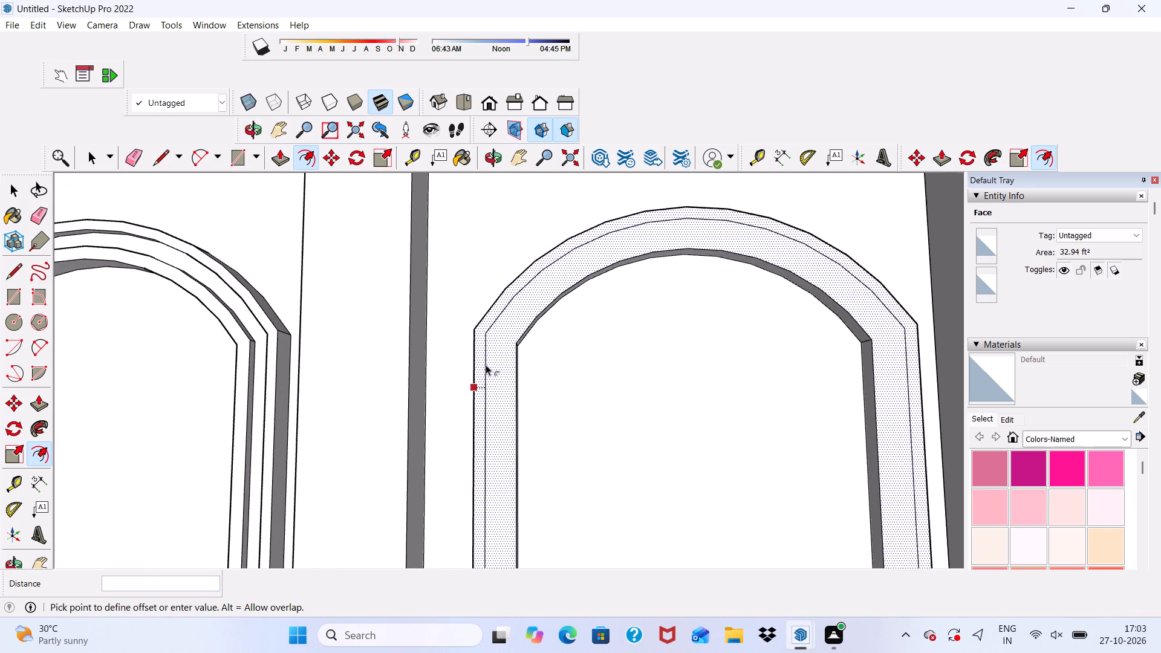
{"action": "scroll", "coordinate": [484, 365], "scroll_direction": "up", "scroll_amount": 1}
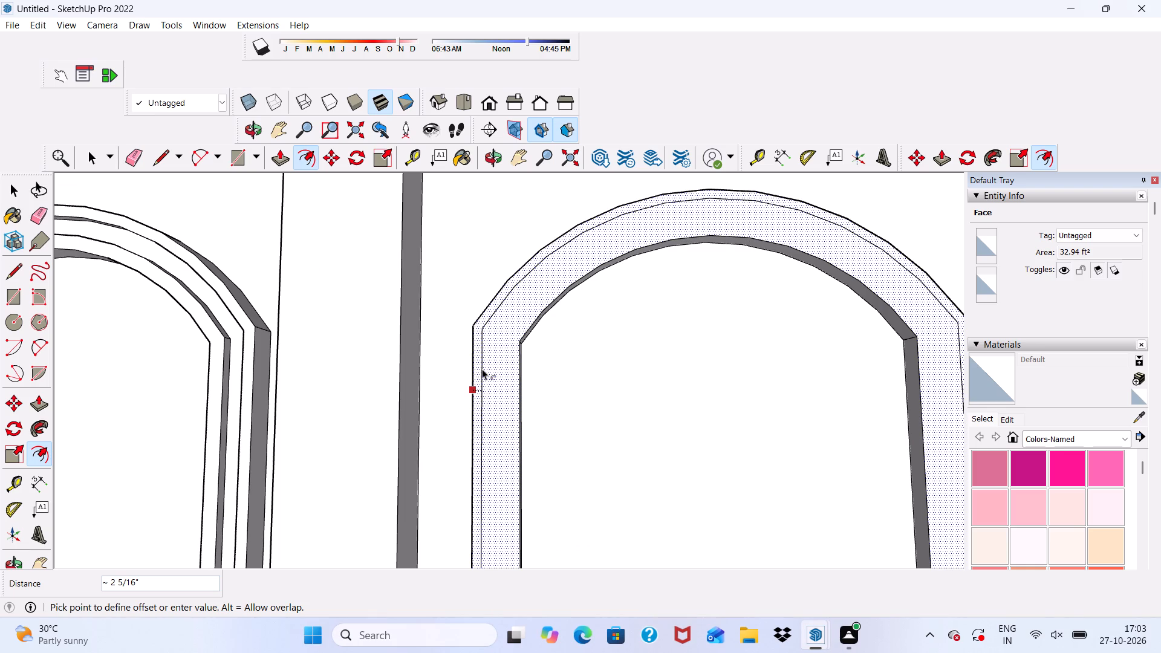
{"action": "left_click", "coordinate": [484, 367]}
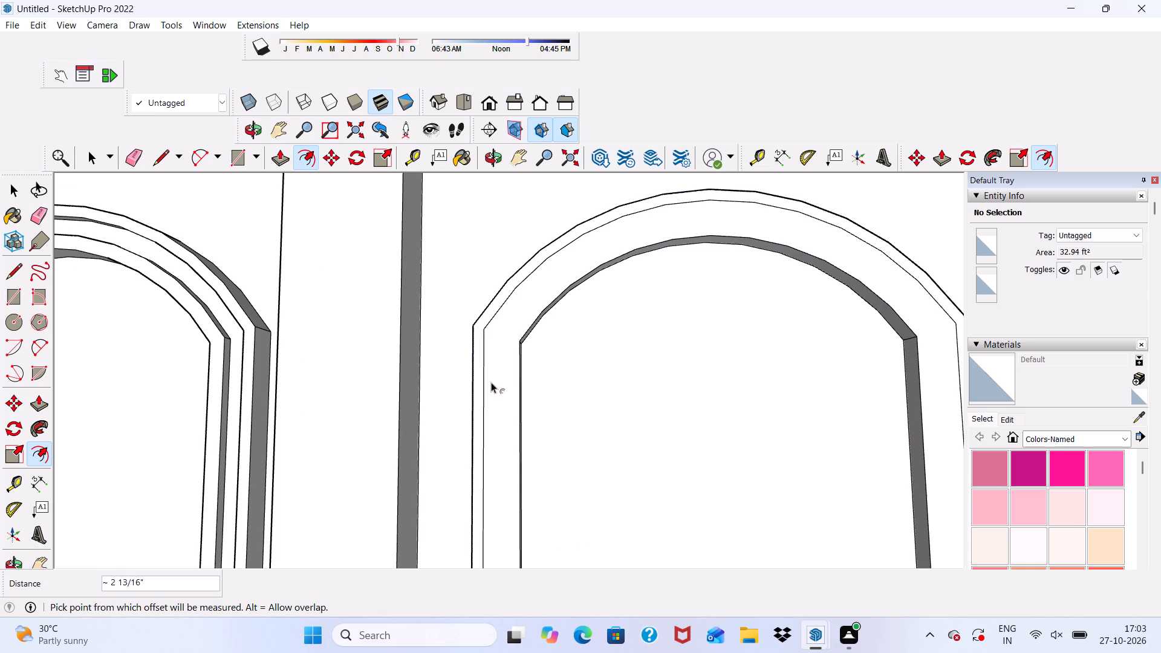
{"action": "left_click", "coordinate": [488, 392]}
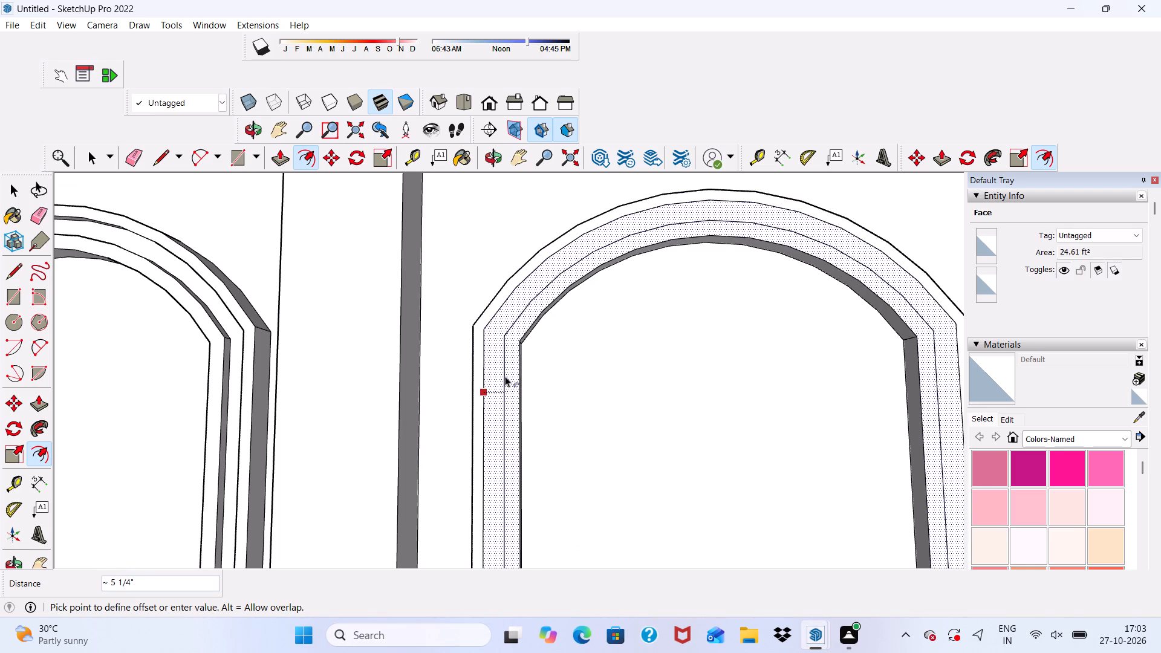
{"action": "left_click", "coordinate": [506, 367]}
Offset the trim face of the middle bay's third window from the top inward by about 3 11/16", and again by about 5".
{"action": "scroll", "coordinate": [485, 366], "scroll_direction": "down", "scroll_amount": 5}
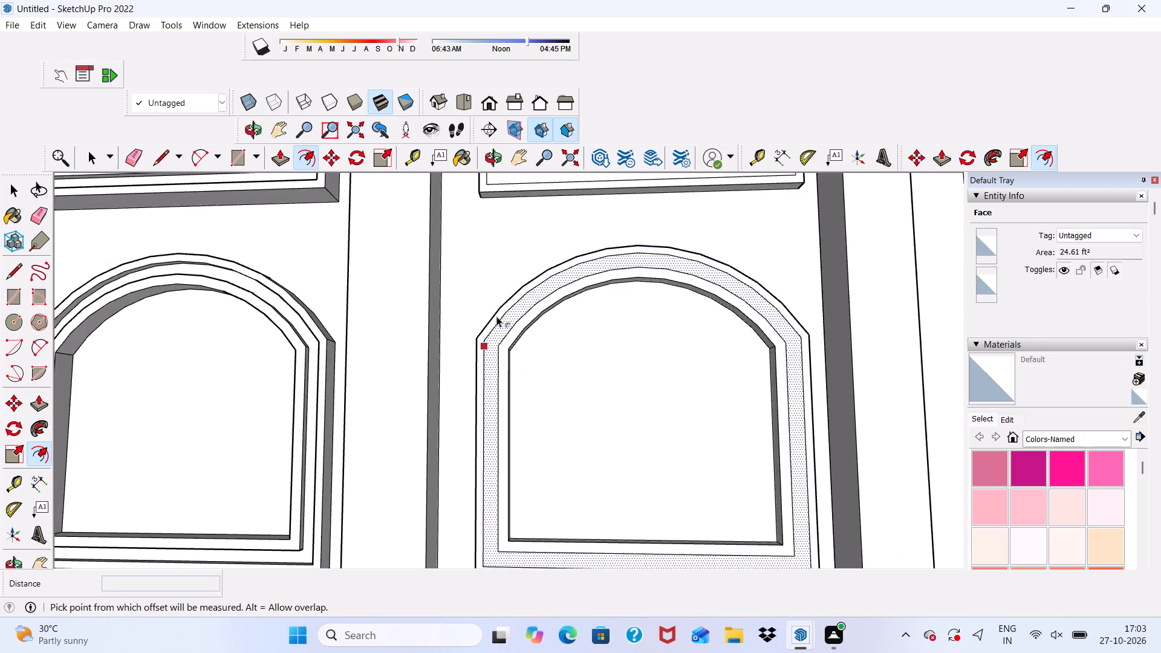
{"action": "scroll", "coordinate": [496, 316], "scroll_direction": "down", "scroll_amount": 11}
{"action": "scroll", "coordinate": [513, 484], "scroll_direction": "up", "scroll_amount": 10}
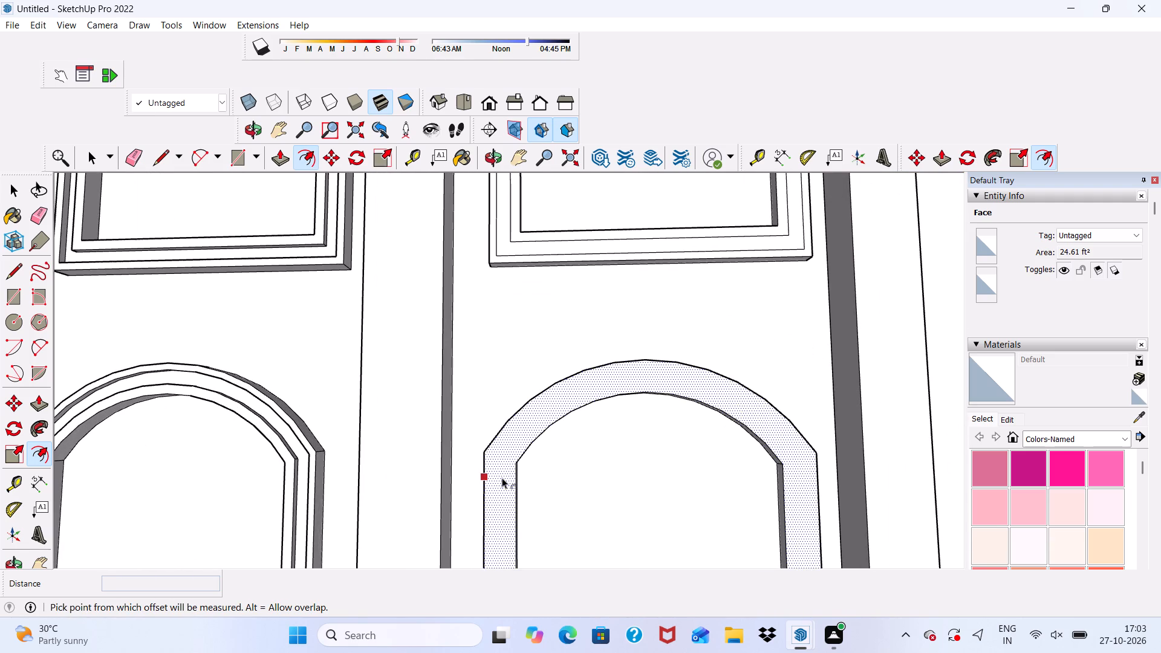
{"action": "left_click", "coordinate": [499, 478]}
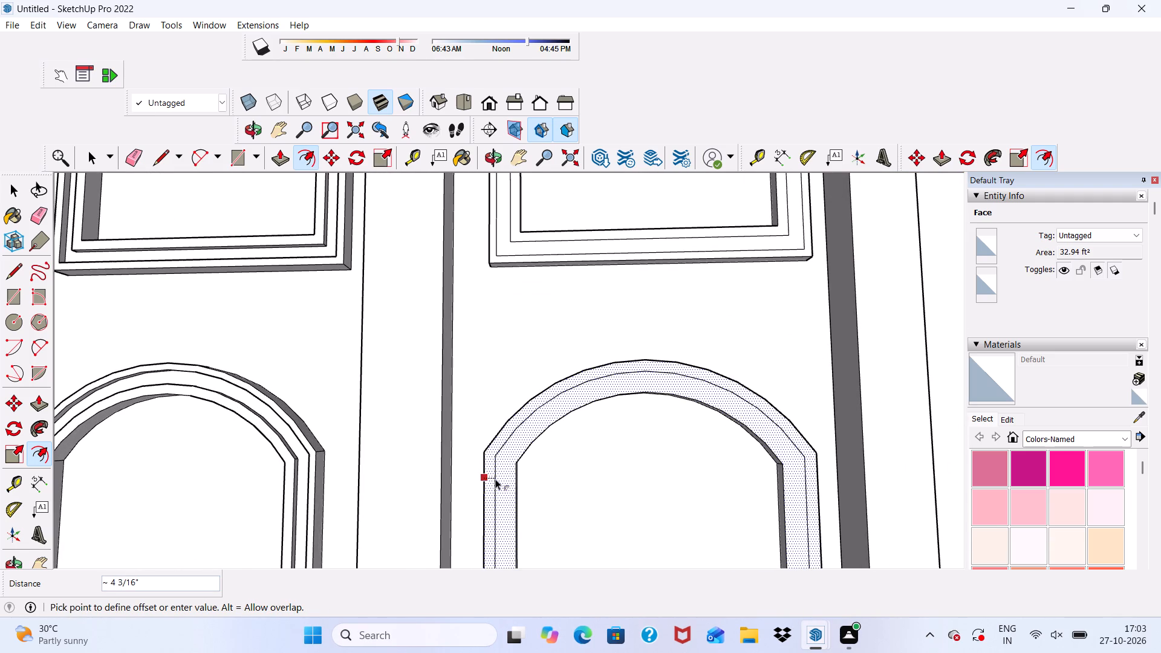
{"action": "scroll", "coordinate": [495, 479], "scroll_direction": "up", "scroll_amount": 2}
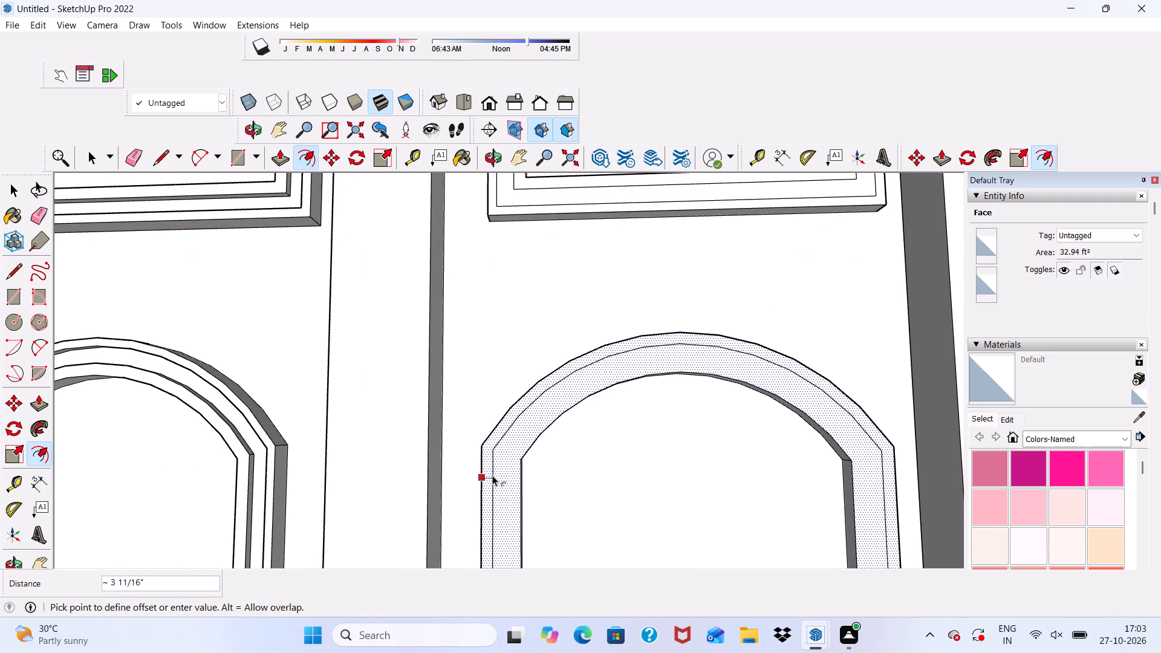
{"action": "left_click", "coordinate": [492, 475]}
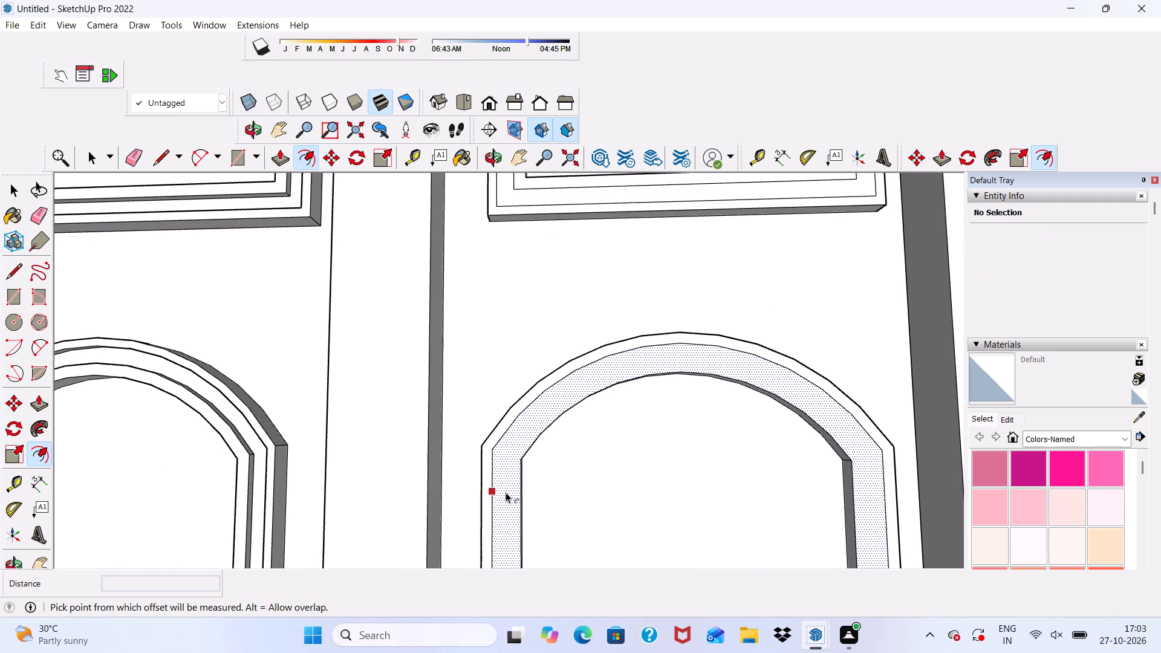
{"action": "left_click", "coordinate": [506, 492]}
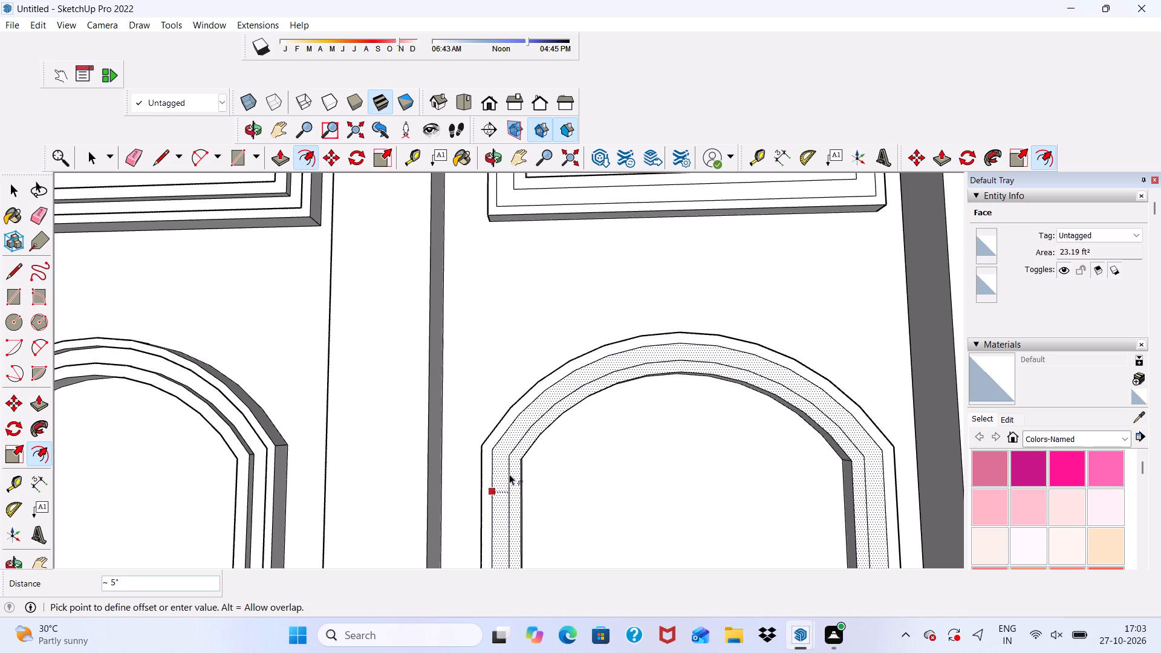
{"action": "left_click", "coordinate": [509, 474]}
Offset the trim face of the middle bay's fourth window from the top inward by about 3 7/16", and again by about 3 5/8".
{"action": "scroll", "coordinate": [510, 388], "scroll_direction": "down", "scroll_amount": 17}
{"action": "scroll", "coordinate": [557, 562], "scroll_direction": "up", "scroll_amount": 4}
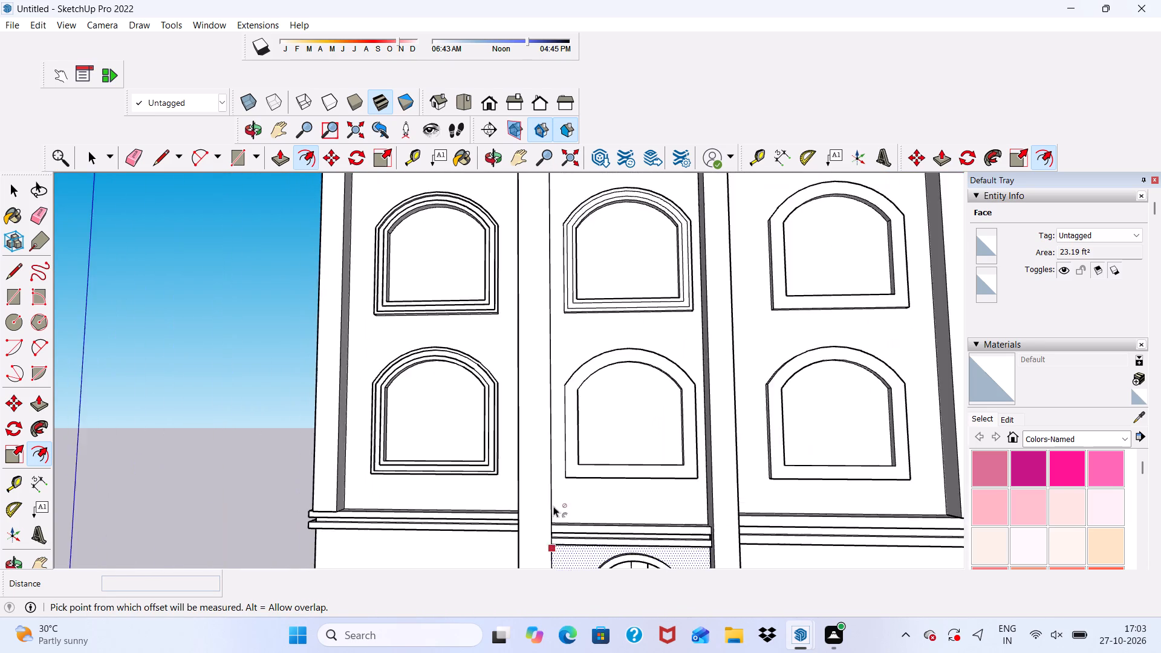
{"action": "scroll", "coordinate": [553, 506], "scroll_direction": "up", "scroll_amount": 9}
{"action": "left_click", "coordinate": [573, 452]}
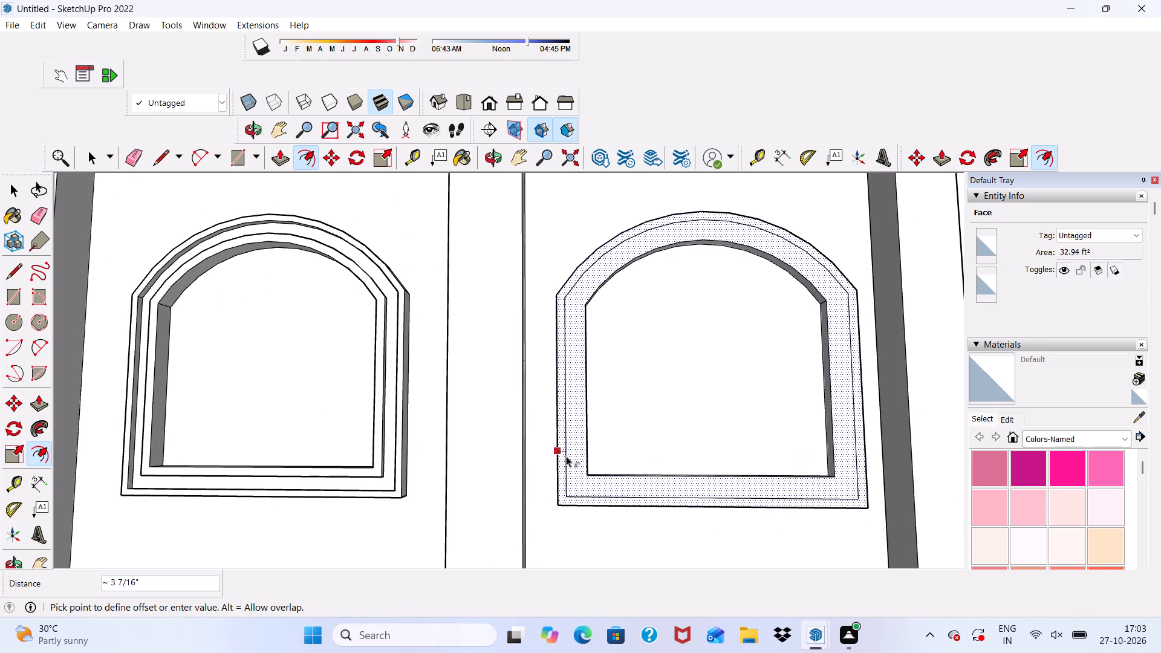
{"action": "left_click", "coordinate": [566, 456]}
{"action": "scroll", "coordinate": [565, 467], "scroll_direction": "up", "scroll_amount": 4}
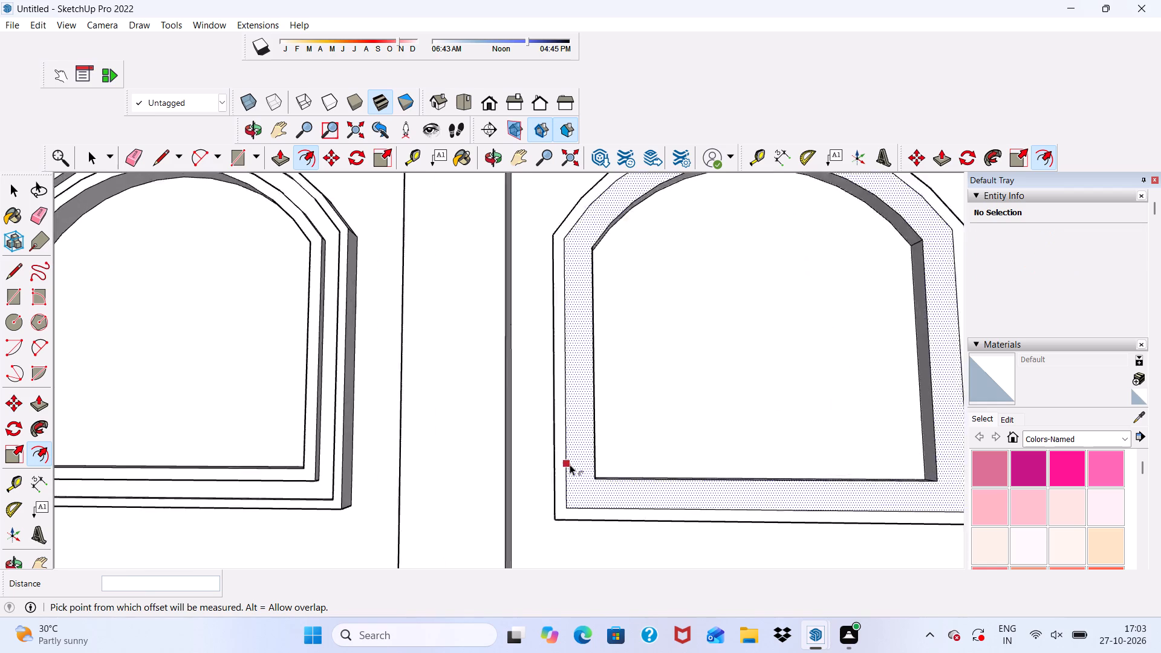
{"action": "scroll", "coordinate": [570, 464], "scroll_direction": "up", "scroll_amount": 2}
{"action": "left_click", "coordinate": [571, 461]}
{"action": "left_click", "coordinate": [581, 449]}
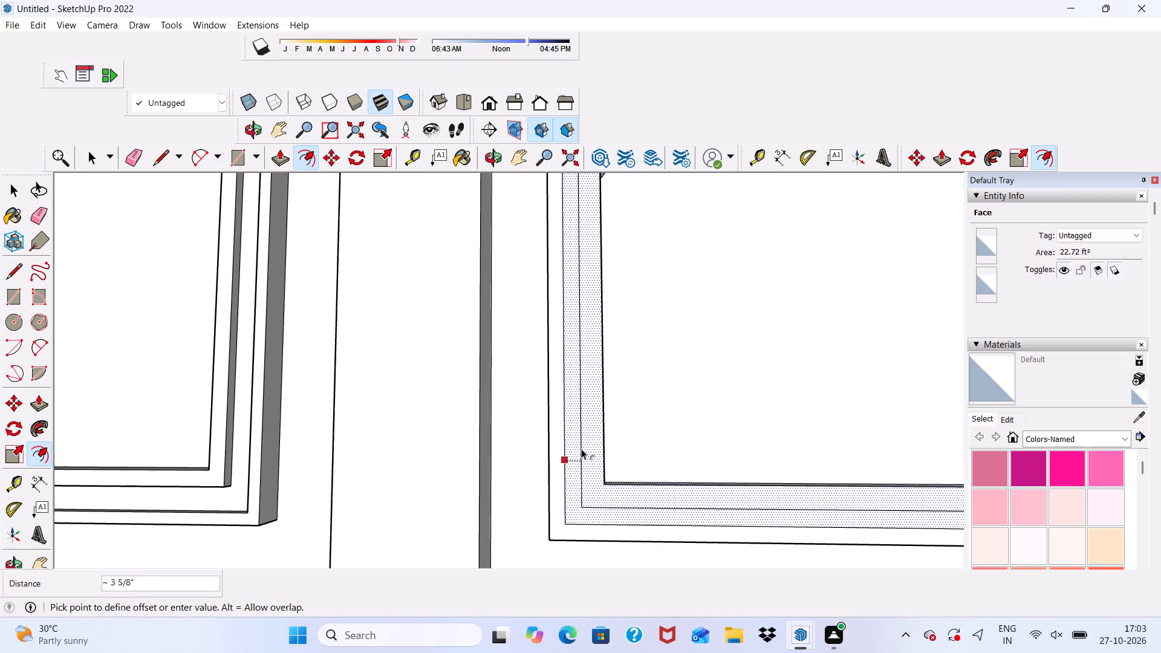
Offset the trim face of the right bay's fourth window from the top inward by about 2 1/2", and again by about 5 1/16".
{"action": "scroll", "coordinate": [529, 498], "scroll_direction": "down", "scroll_amount": 10}
{"action": "scroll", "coordinate": [564, 357], "scroll_direction": "up", "scroll_amount": 3}
{"action": "scroll", "coordinate": [473, 441], "scroll_direction": "down", "scroll_amount": 4}
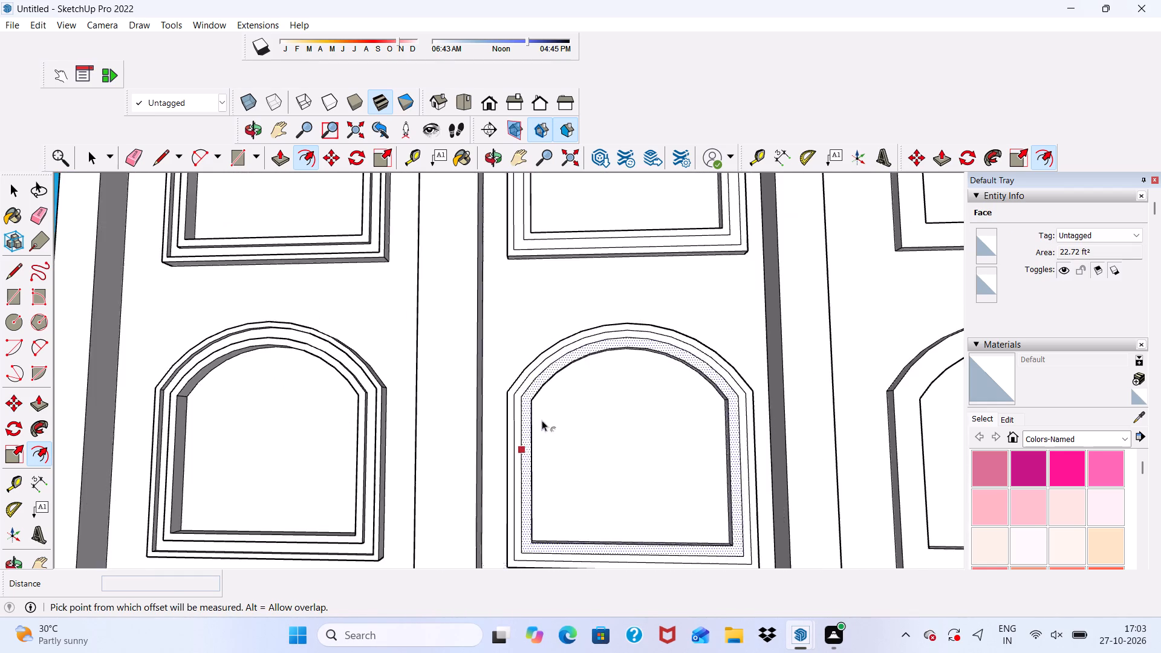
{"action": "scroll", "coordinate": [542, 420], "scroll_direction": "down", "scroll_amount": 9}
{"action": "scroll", "coordinate": [747, 464], "scroll_direction": "up", "scroll_amount": 14}
{"action": "left_click", "coordinate": [744, 426]}
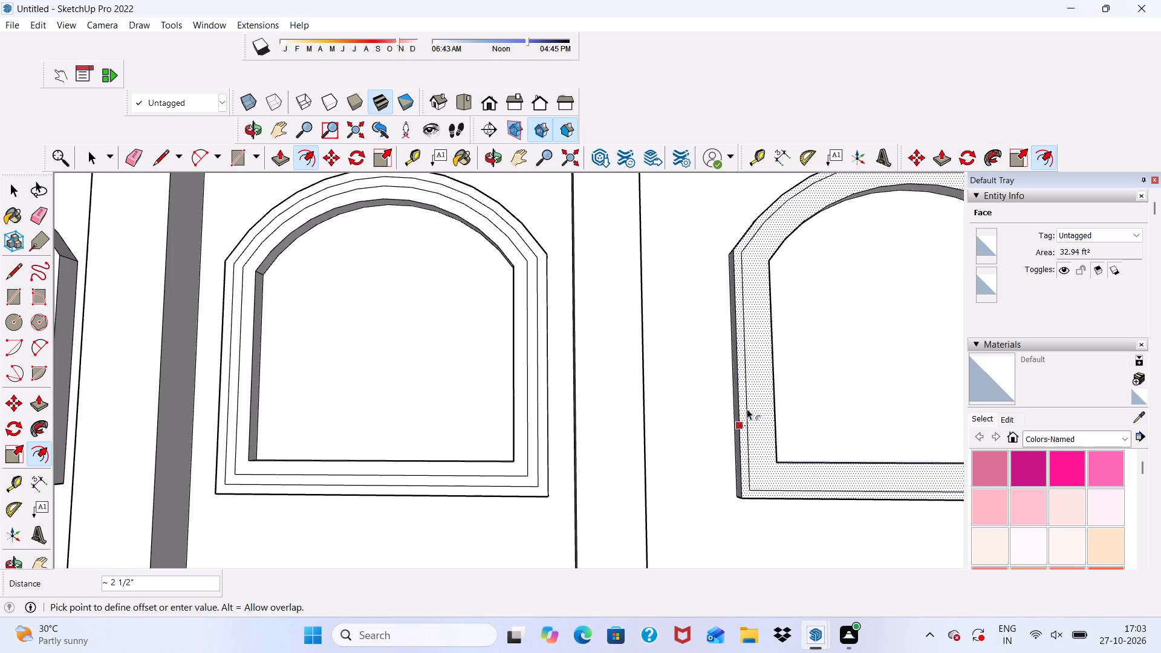
{"action": "left_click", "coordinate": [747, 409]}
{"action": "left_click", "coordinate": [753, 426]}
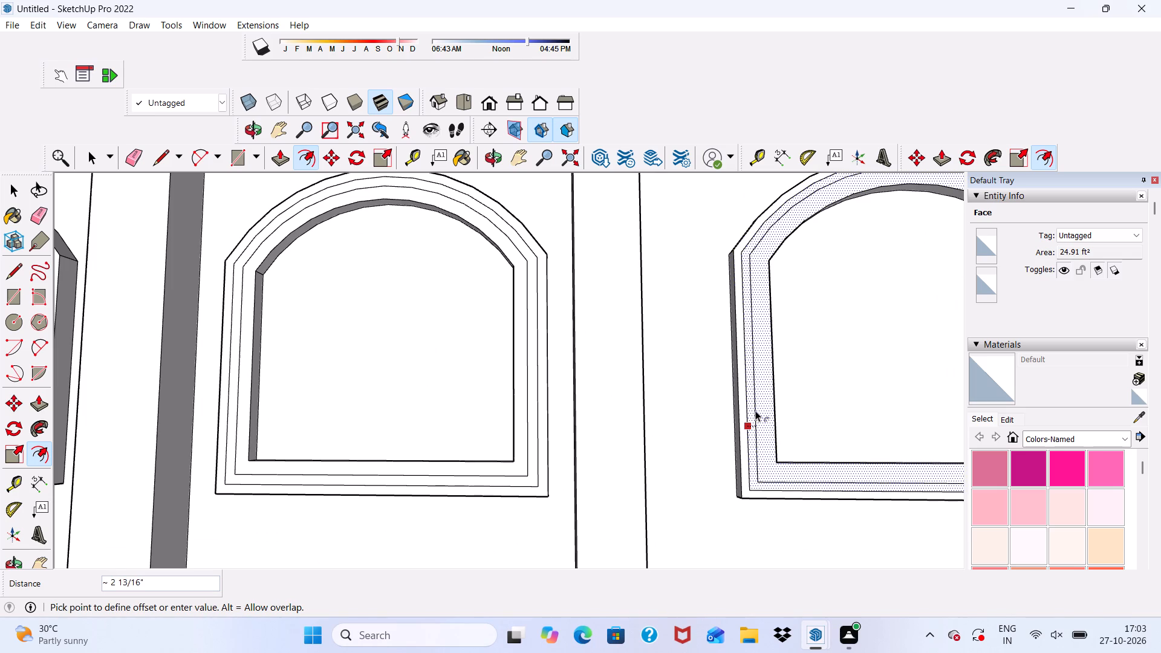
{"action": "left_click", "coordinate": [761, 391]}
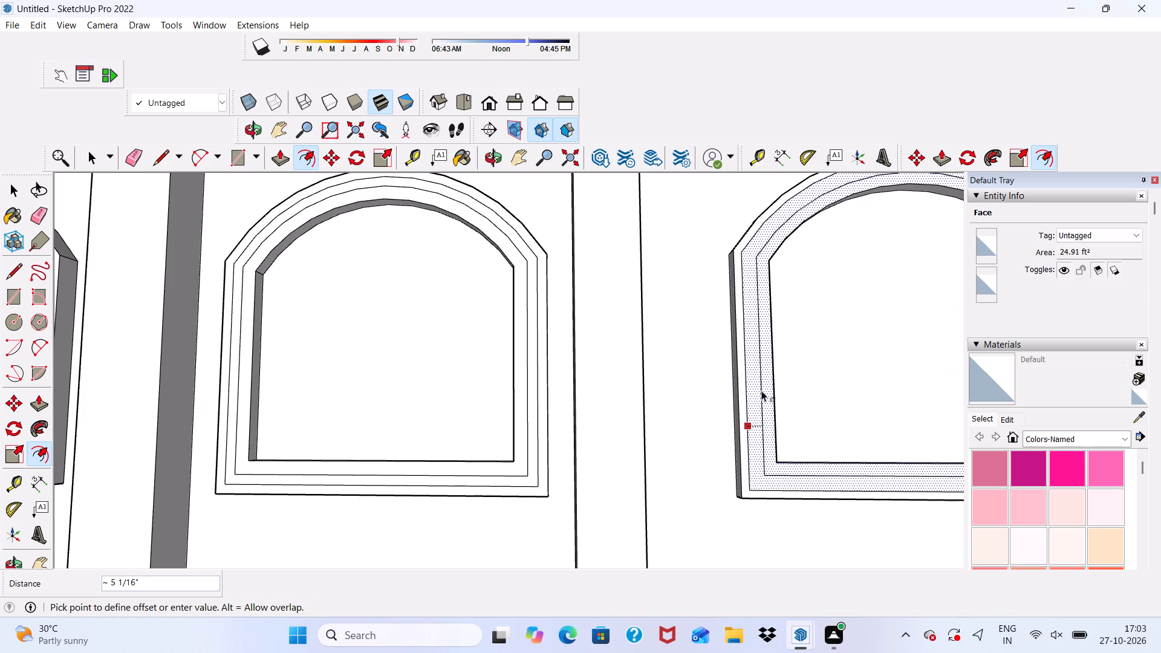
Offset the trim face of the right bay's third window from the top inward by about 3 3/8", and again by about 4 1/8".
{"action": "scroll", "coordinate": [693, 469], "scroll_direction": "down", "scroll_amount": 9}
{"action": "scroll", "coordinate": [709, 416], "scroll_direction": "down", "scroll_amount": 5}
{"action": "scroll", "coordinate": [737, 255], "scroll_direction": "up", "scroll_amount": 7}
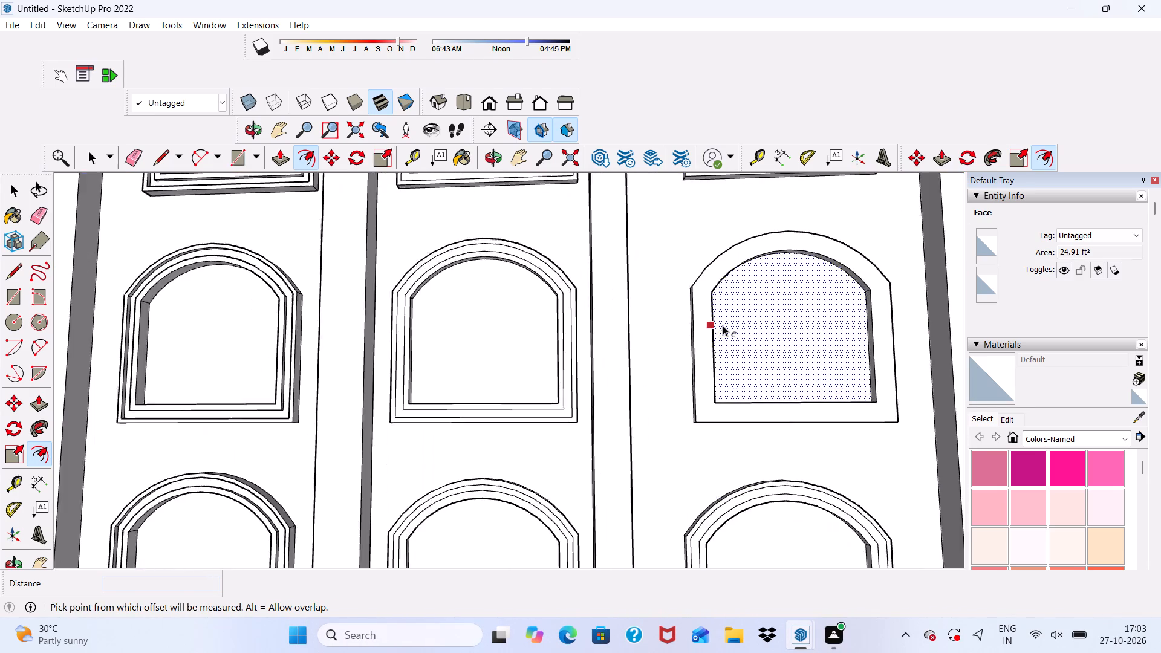
{"action": "scroll", "coordinate": [723, 325], "scroll_direction": "up", "scroll_amount": 4}
{"action": "scroll", "coordinate": [693, 342], "scroll_direction": "down", "scroll_amount": 1}
{"action": "scroll", "coordinate": [693, 342], "scroll_direction": "up", "scroll_amount": 4}
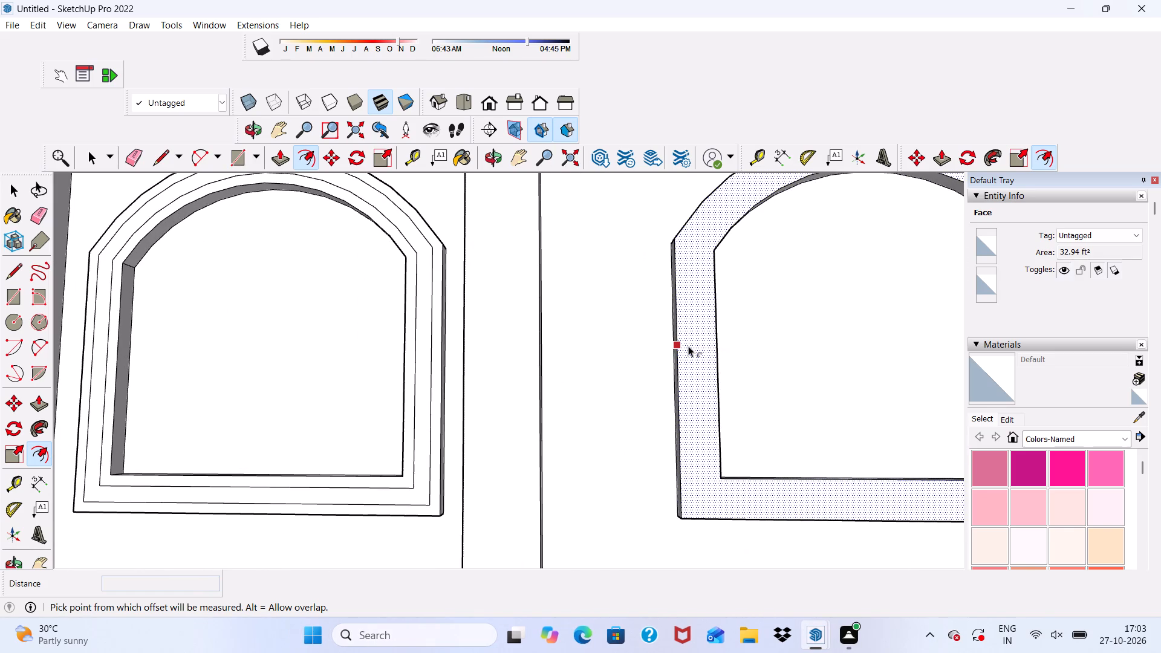
{"action": "left_click", "coordinate": [688, 346]}
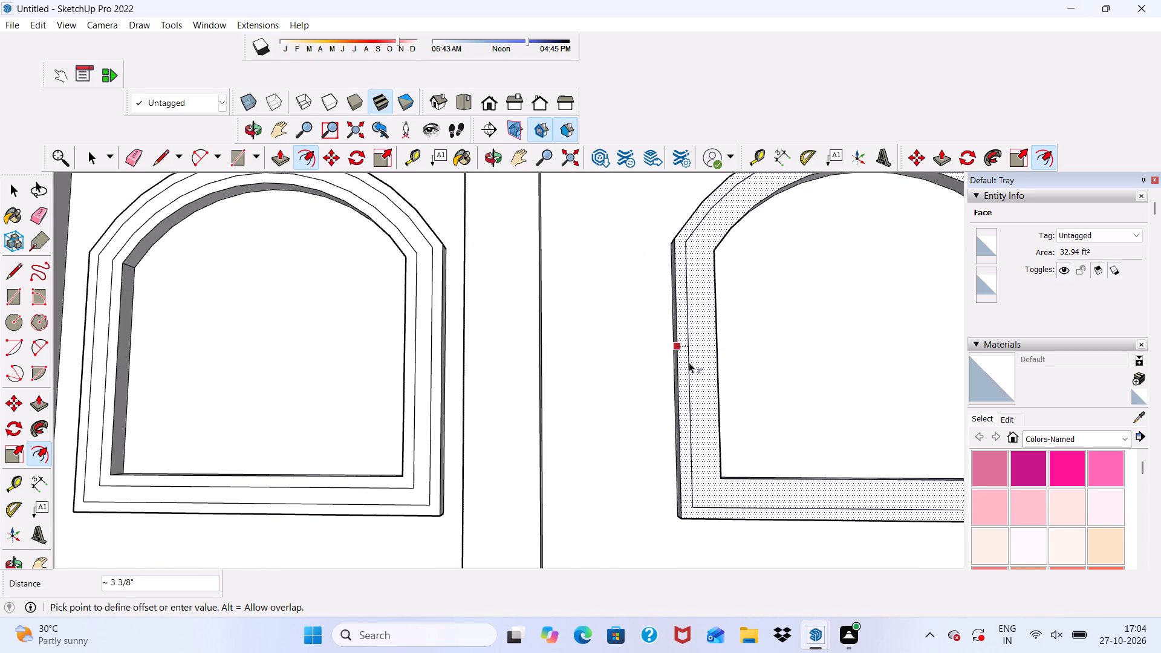
{"action": "left_click", "coordinate": [688, 366]}
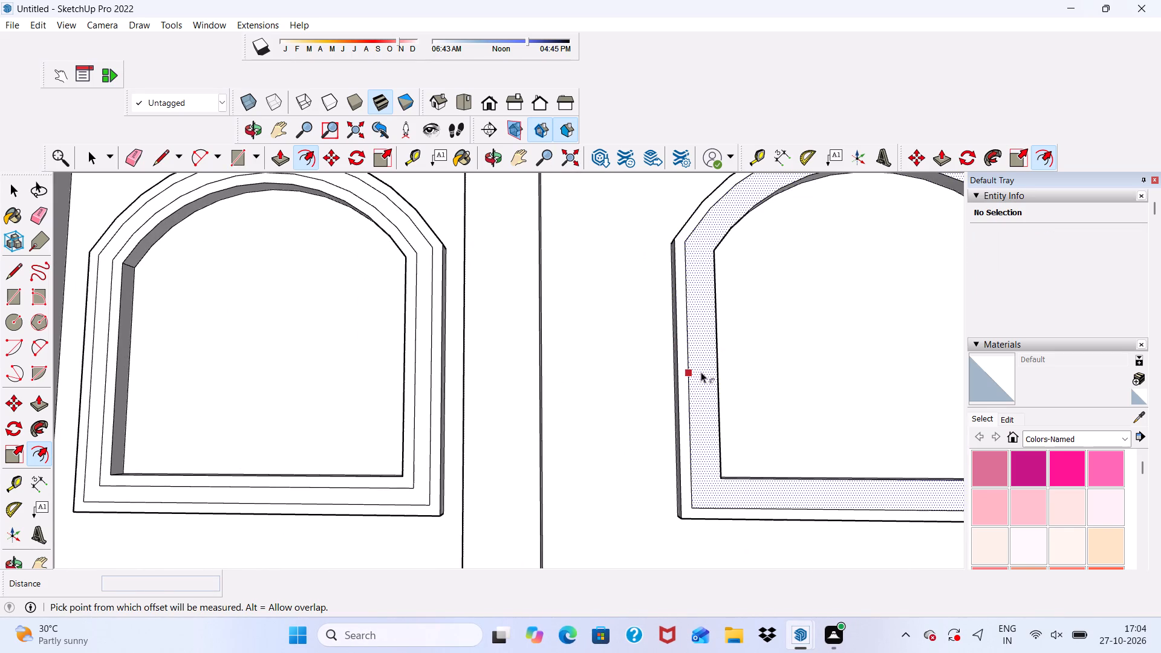
{"action": "left_click", "coordinate": [700, 375]}
{"action": "left_click", "coordinate": [702, 371]}
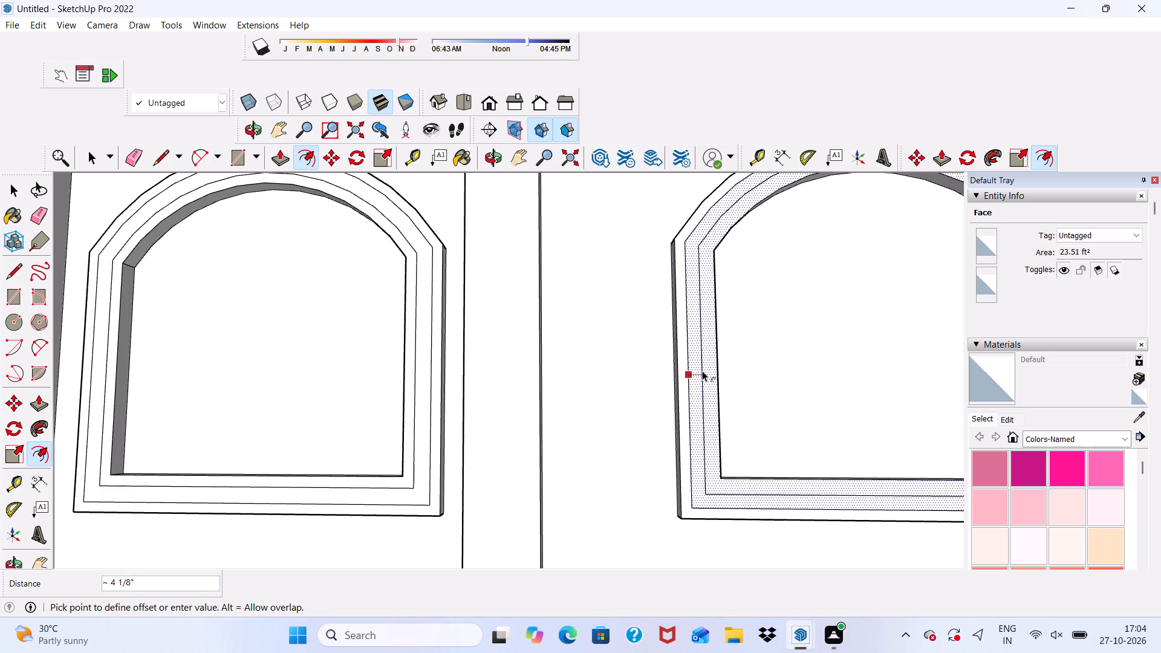
Offset the trim face of the right bay's second window from the top inward by about 3 1/8", and again by about 3 13/16".
{"action": "scroll", "coordinate": [693, 388], "scroll_direction": "down", "scroll_amount": 16}
{"action": "scroll", "coordinate": [676, 265], "scroll_direction": "up", "scroll_amount": 4}
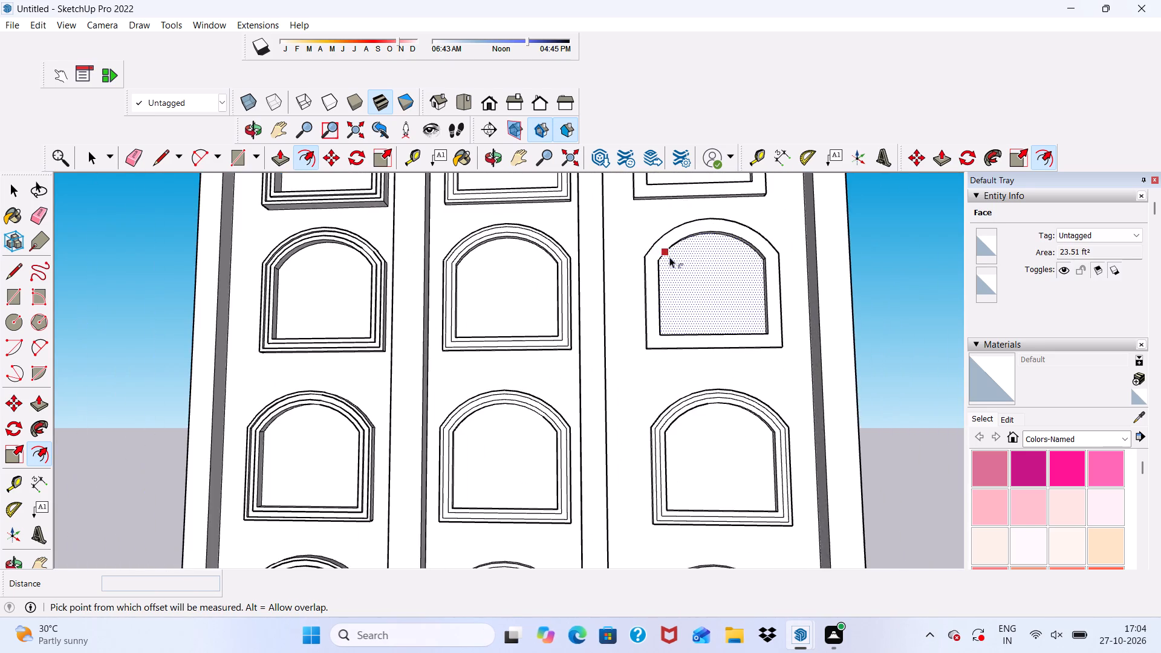
{"action": "scroll", "coordinate": [663, 256], "scroll_direction": "up", "scroll_amount": 11}
{"action": "left_click", "coordinate": [643, 271]}
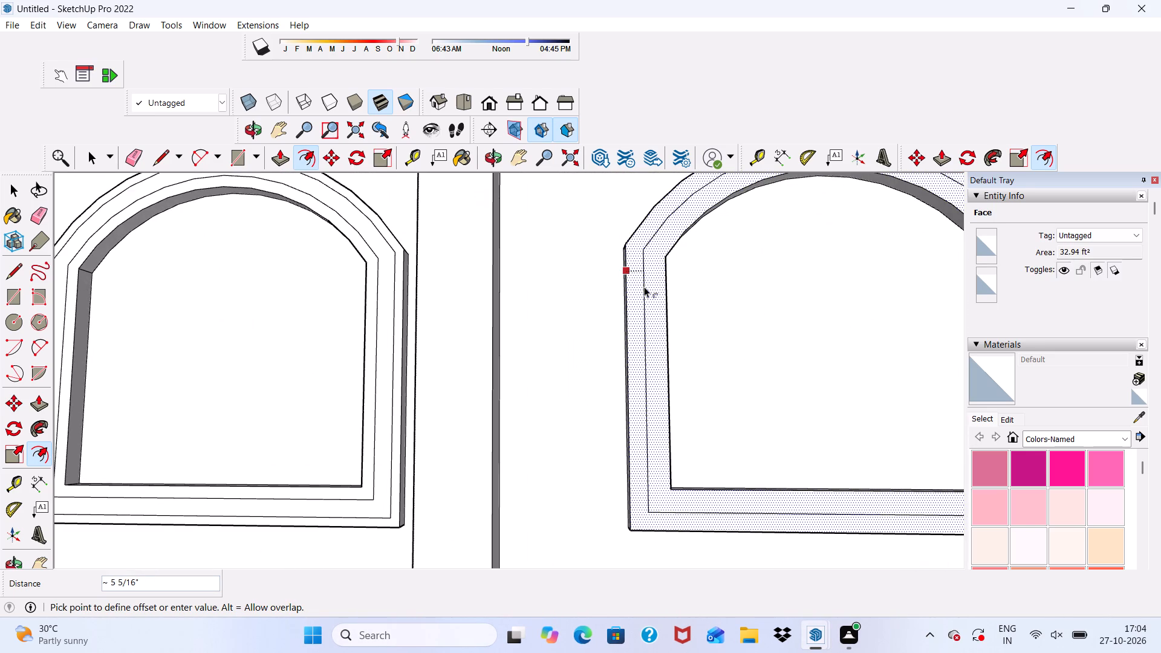
{"action": "left_click", "coordinate": [637, 290]}
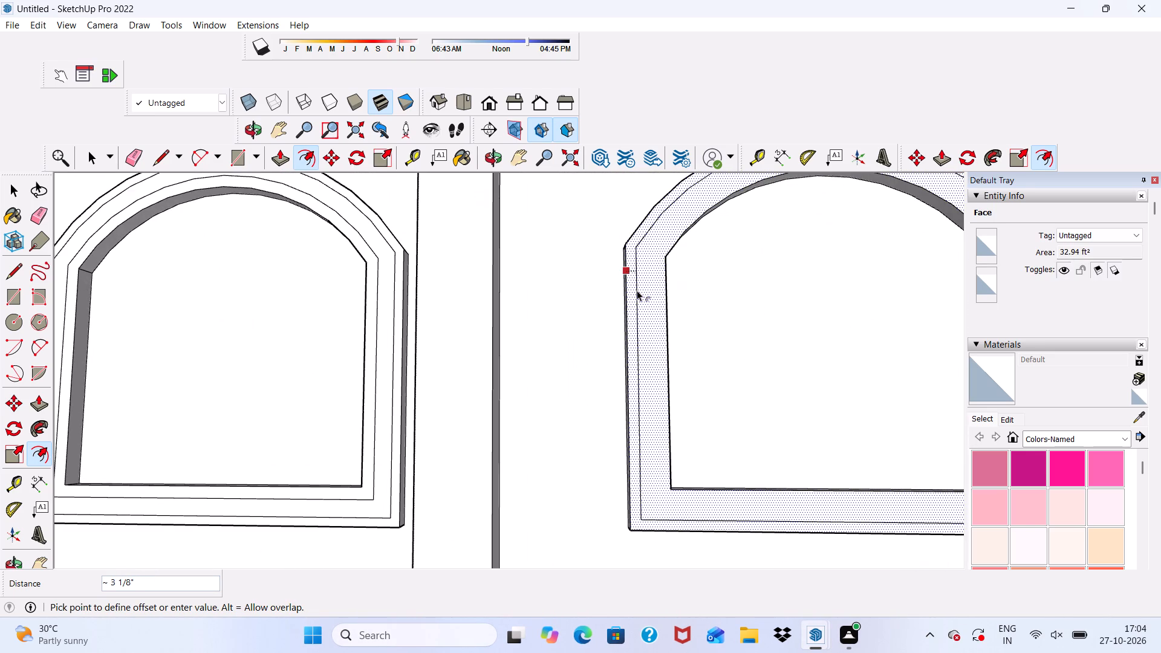
{"action": "left_click", "coordinate": [647, 330]}
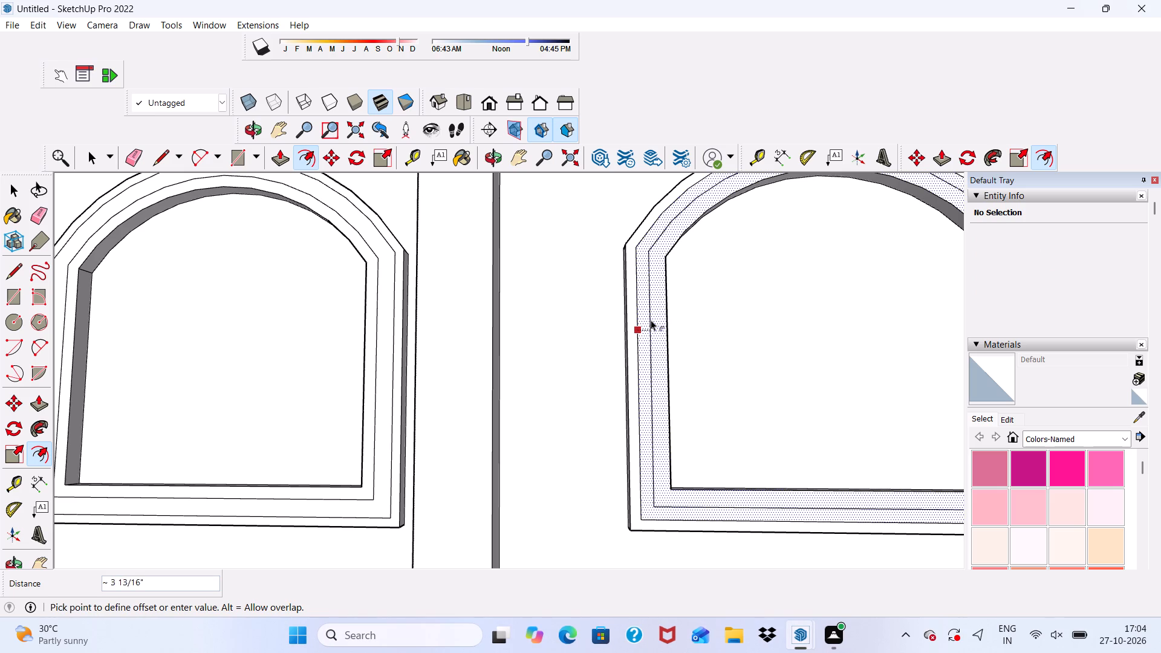
{"action": "left_click", "coordinate": [651, 319]}
Offset the trim face of the right bay's top window inward by about 3 3/8", and again by about 4 13/16".
{"action": "scroll", "coordinate": [631, 334], "scroll_direction": "down", "scroll_amount": 11}
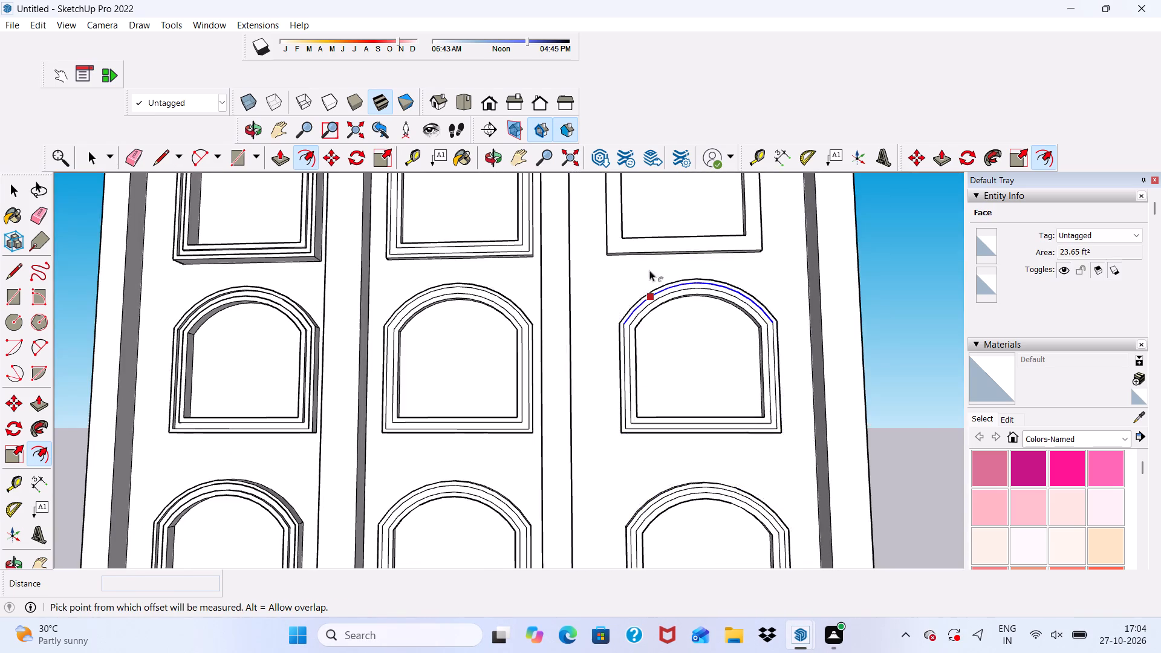
{"action": "scroll", "coordinate": [634, 227], "scroll_direction": "up", "scroll_amount": 10}
{"action": "left_click", "coordinate": [602, 238]}
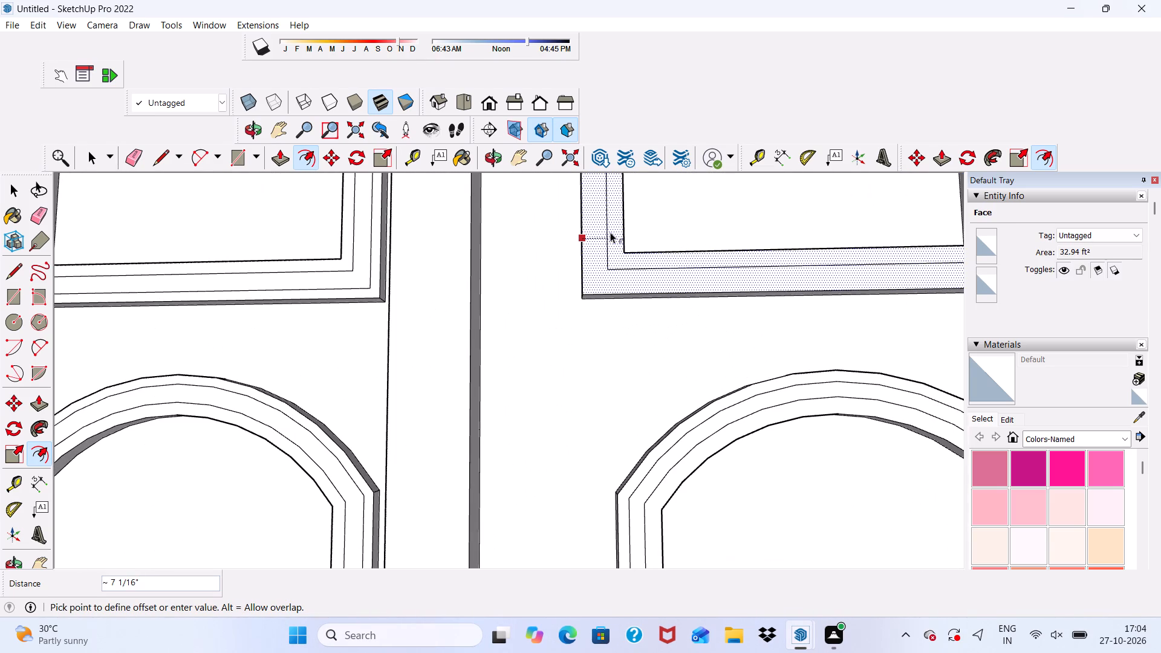
{"action": "left_click", "coordinate": [594, 250]}
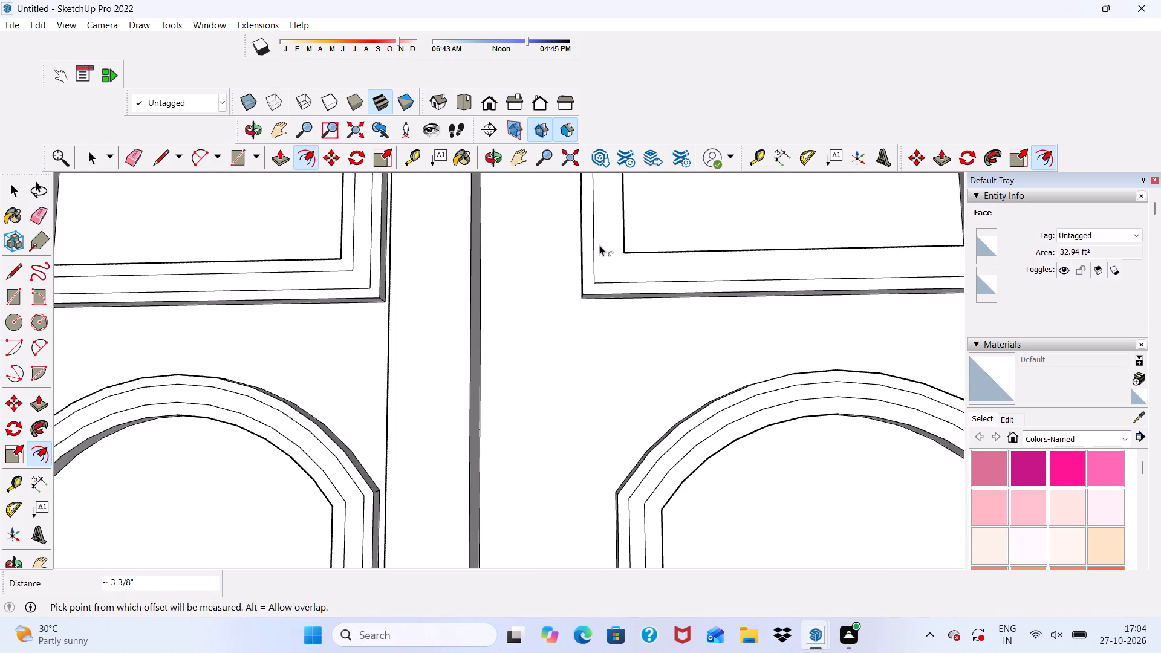
{"action": "scroll", "coordinate": [602, 267], "scroll_direction": "up", "scroll_amount": 2}
{"action": "left_click", "coordinate": [610, 263]}
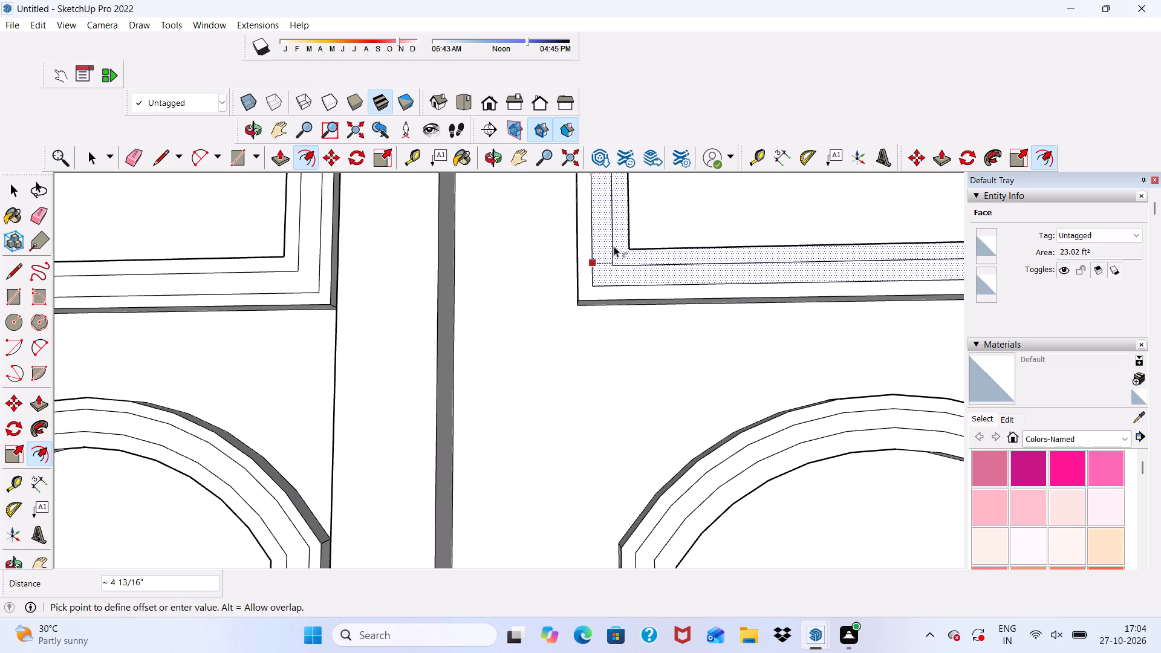
{"action": "left_click", "coordinate": [614, 253]}
{"action": "scroll", "coordinate": [607, 279], "scroll_direction": "down", "scroll_amount": 6}
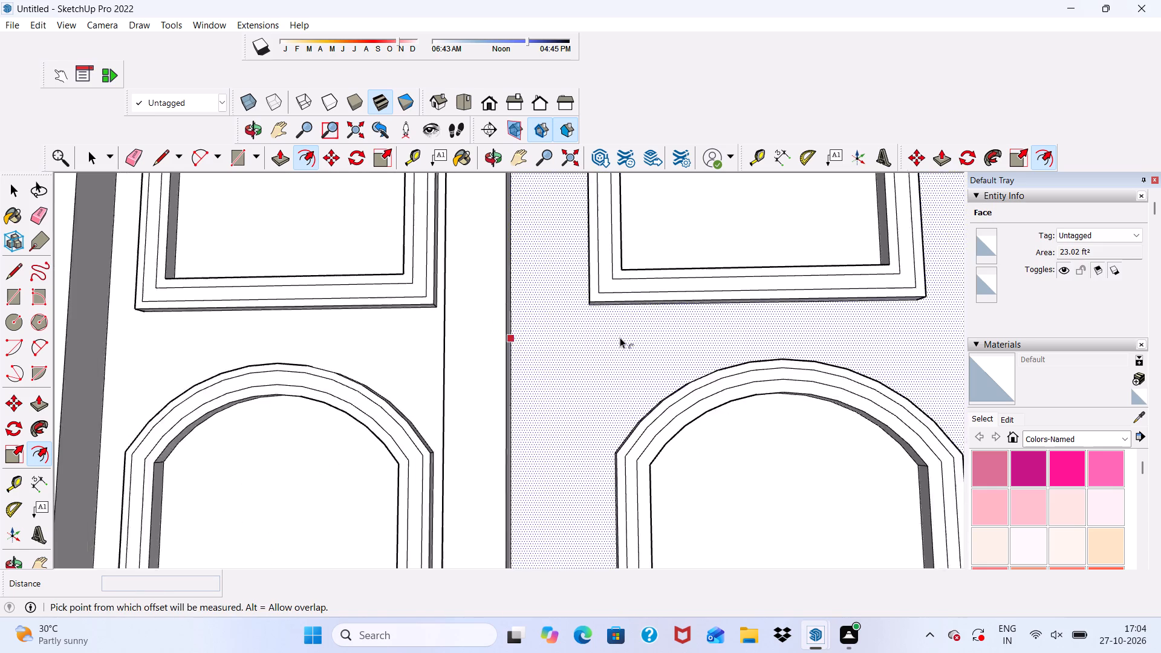
Push/Pull the outer trim ring of the middle bay's top window outward by 3".
{"action": "scroll", "coordinate": [620, 337], "scroll_direction": "down", "scroll_amount": 17}
{"action": "scroll", "coordinate": [646, 305], "scroll_direction": "up", "scroll_amount": 1}
{"action": "key", "text": "space"}
{"action": "scroll", "coordinate": [792, 345], "scroll_direction": "up", "scroll_amount": 2}
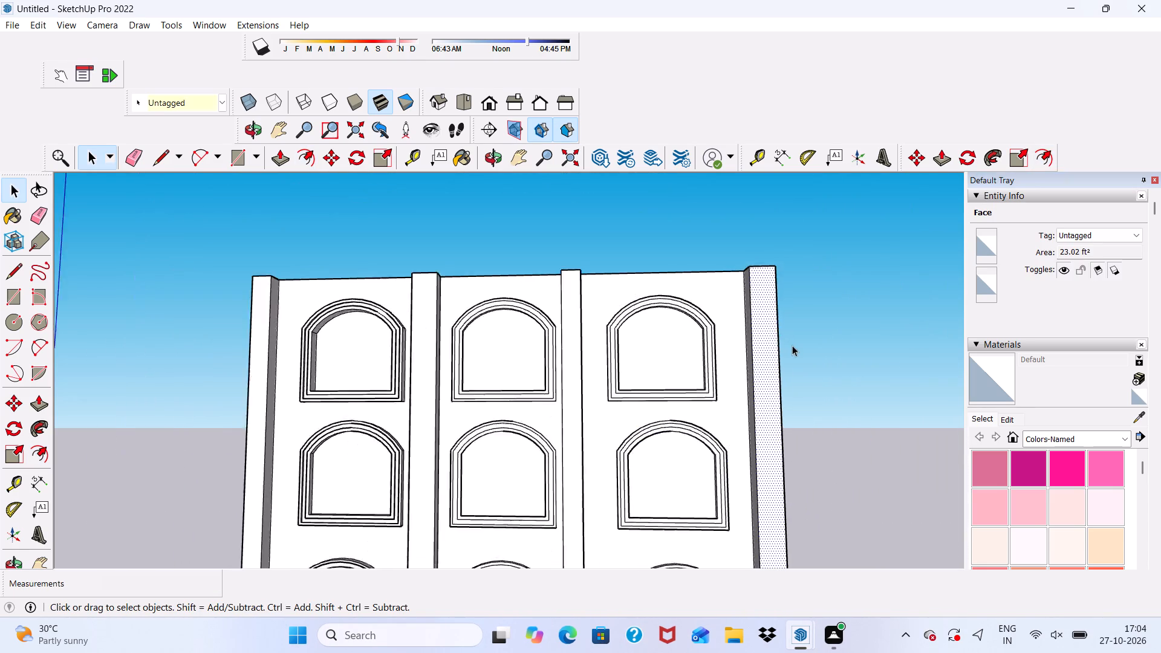
{"action": "scroll", "coordinate": [792, 345], "scroll_direction": "up", "scroll_amount": 2}
{"action": "scroll", "coordinate": [792, 348], "scroll_direction": "down", "scroll_amount": 1}
{"action": "scroll", "coordinate": [775, 389], "scroll_direction": "up", "scroll_amount": 2}
{"action": "middle_click_drag", "start_coordinate": [775, 389], "coordinate": [736, 413]}
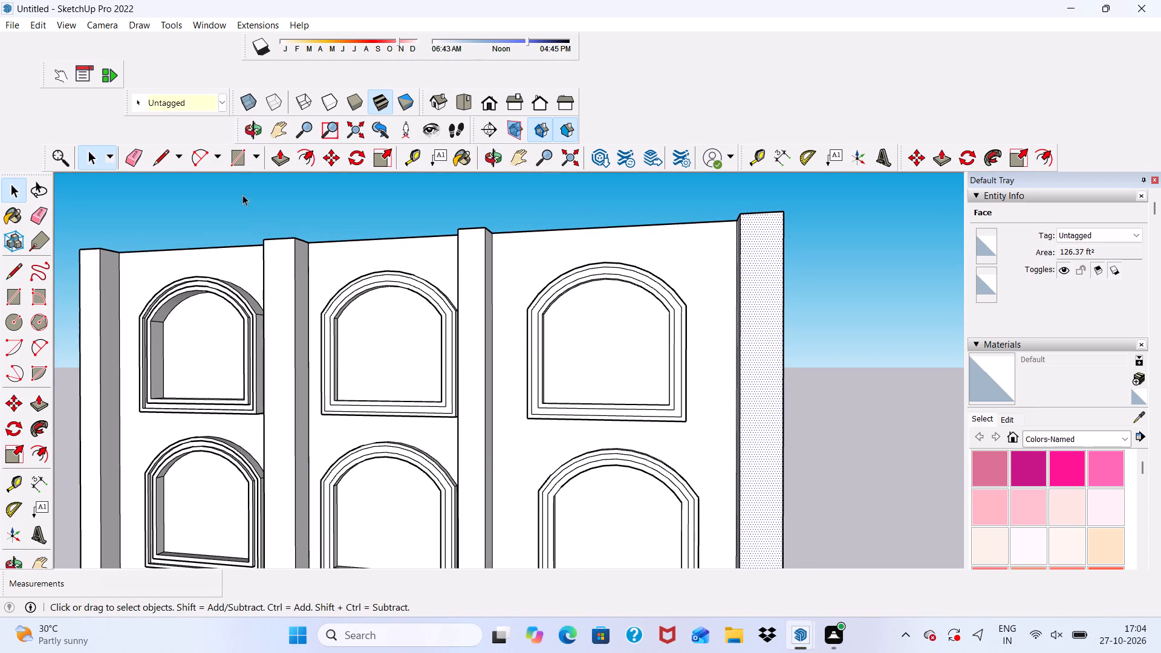
{"action": "left_click", "coordinate": [283, 152]}
{"action": "scroll", "coordinate": [221, 317], "scroll_direction": "up", "scroll_amount": 3}
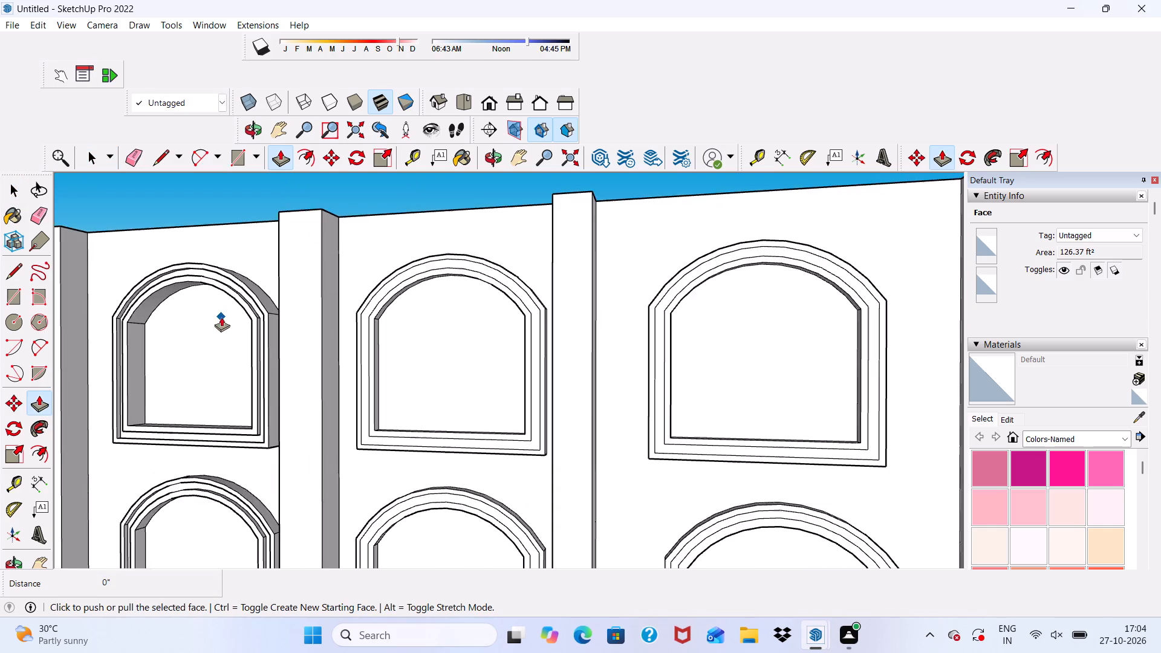
{"action": "scroll", "coordinate": [208, 414], "scroll_direction": "up", "scroll_amount": 5}
{"action": "middle_click_drag", "start_coordinate": [208, 414], "coordinate": [469, 404]}
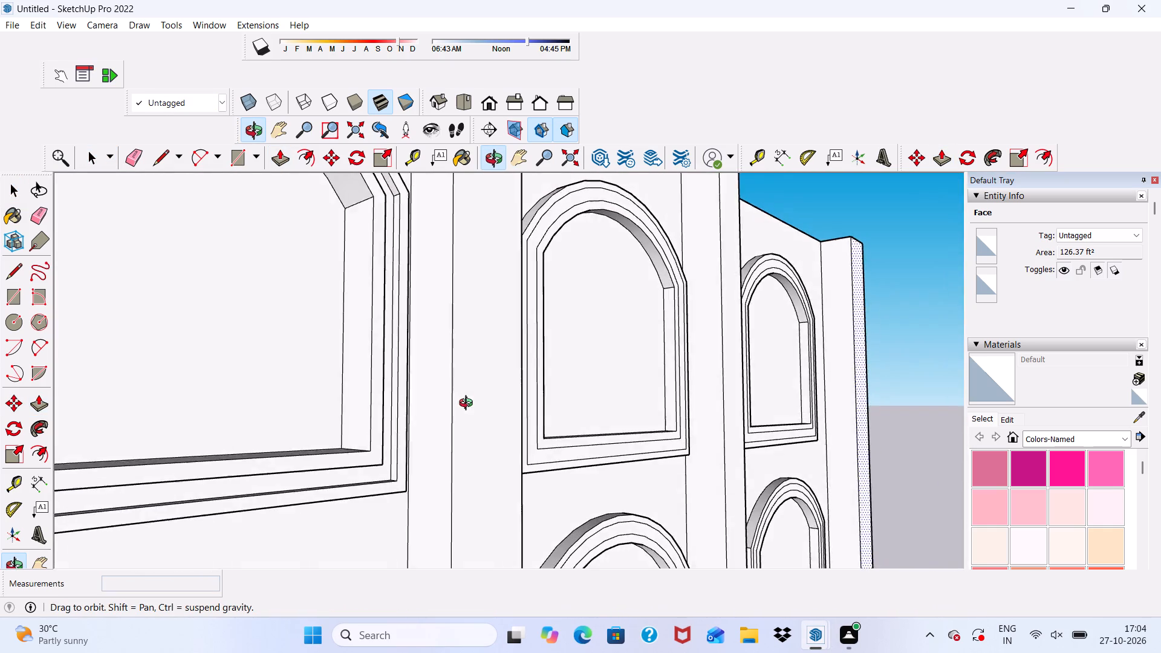
{"action": "middle_click_drag", "start_coordinate": [469, 404], "coordinate": [234, 435]}
{"action": "scroll", "coordinate": [400, 366], "scroll_direction": "up", "scroll_amount": 3}
{"action": "scroll", "coordinate": [490, 337], "scroll_direction": "up", "scroll_amount": 4}
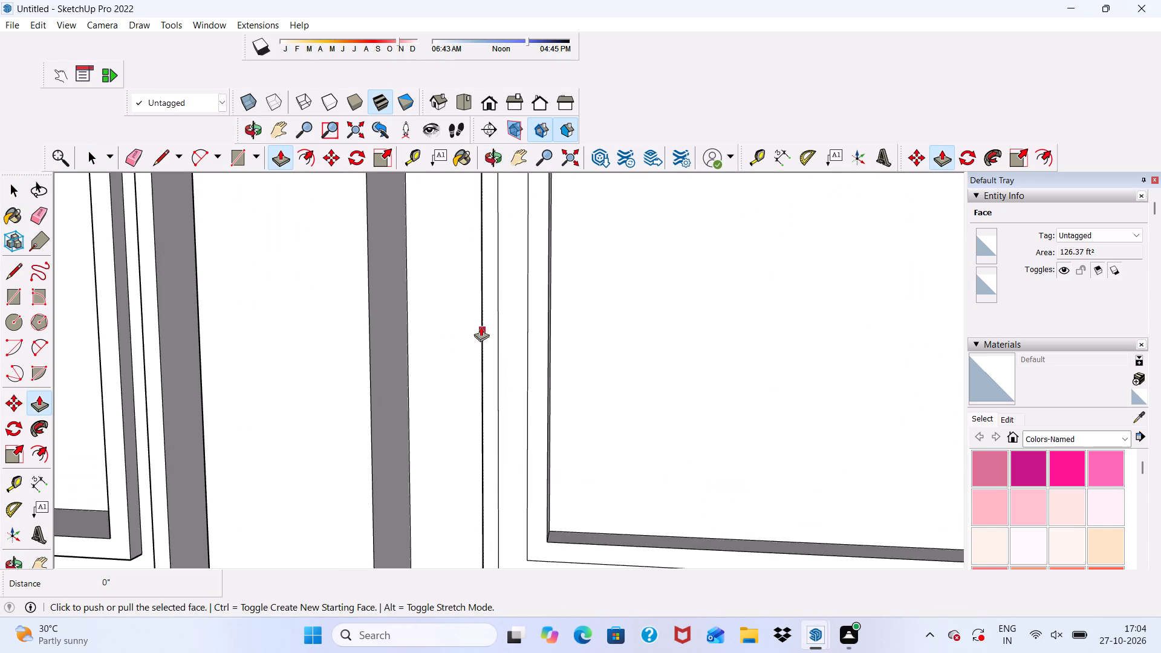
{"action": "scroll", "coordinate": [481, 362], "scroll_direction": "up", "scroll_amount": 2}
{"action": "key", "text": "space"}
{"action": "left_click", "coordinate": [490, 348]}
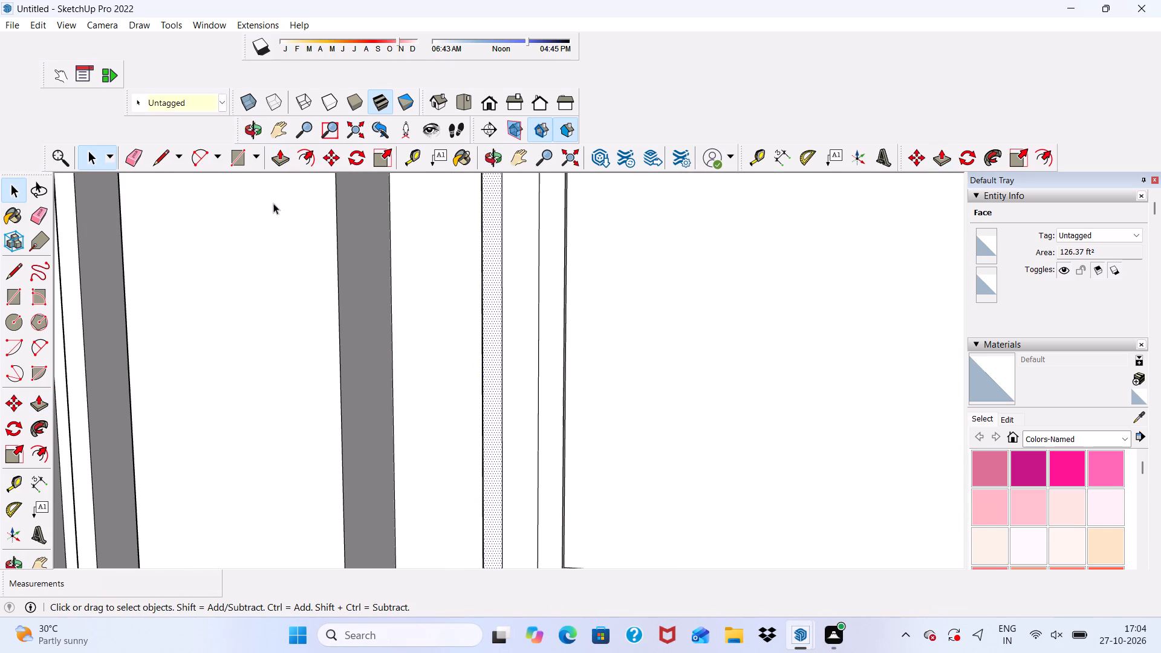
{"action": "left_click", "coordinate": [281, 162]}
{"action": "left_click", "coordinate": [490, 311]}
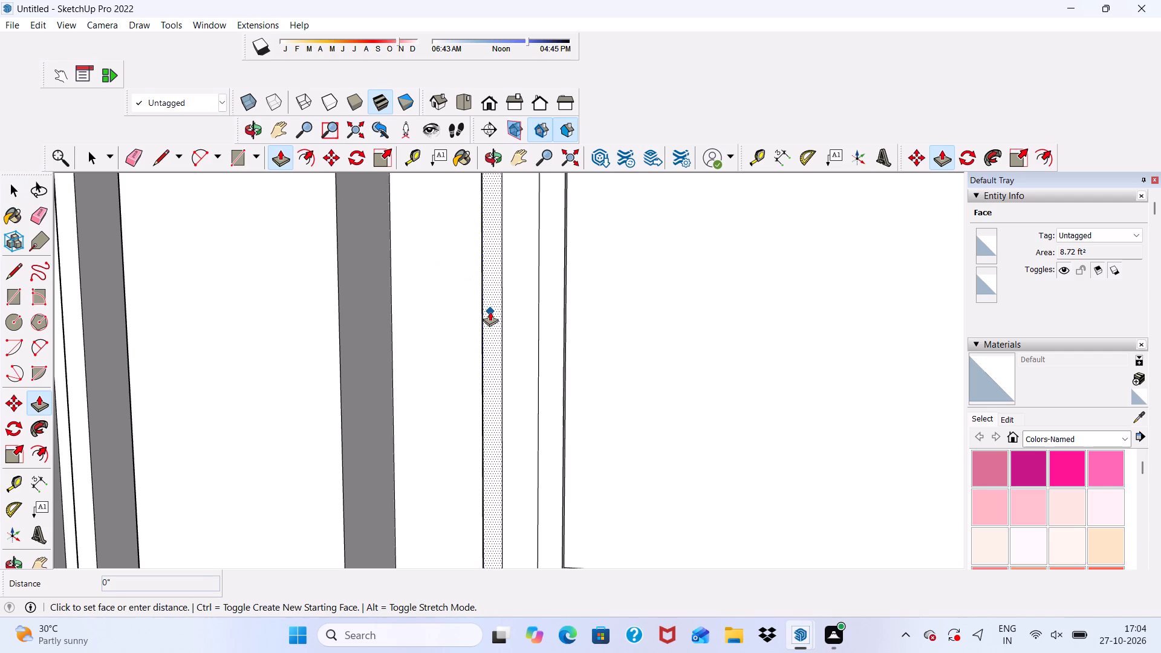
{"action": "key", "text": "3"}
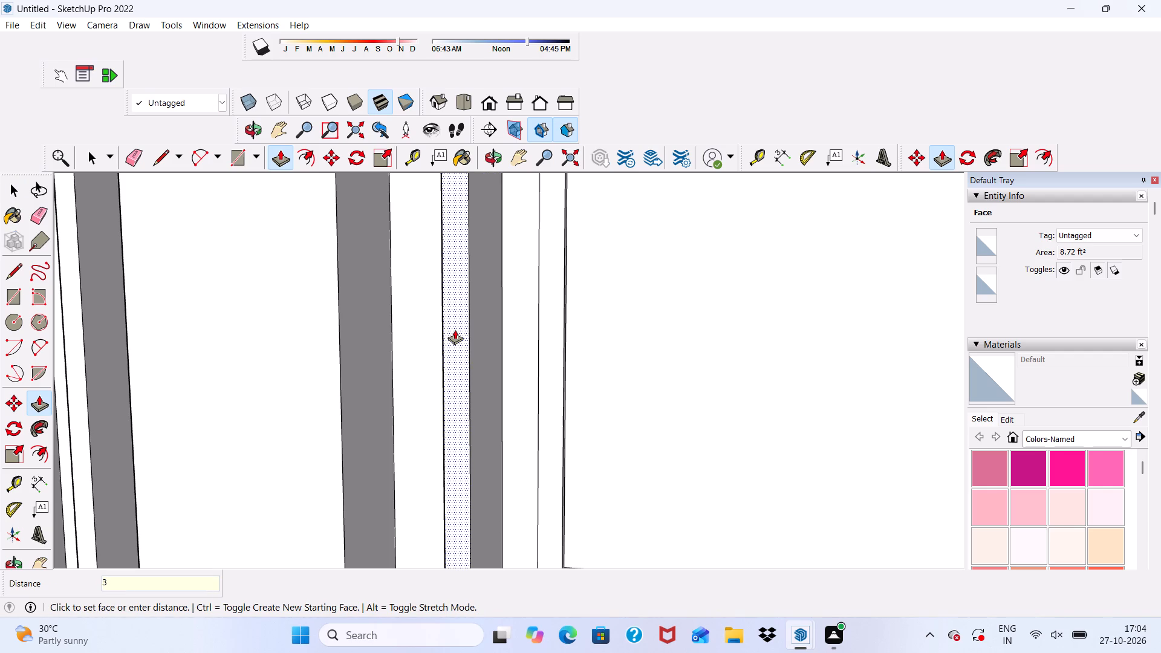
{"action": "key", "text": "shift+quotedbl"}
{"action": "key", "text": "Return"}
Push/Pull the inner trim ring of the middle bay's top window outward by 3".
{"action": "scroll", "coordinate": [455, 328], "scroll_direction": "down", "scroll_amount": 7}
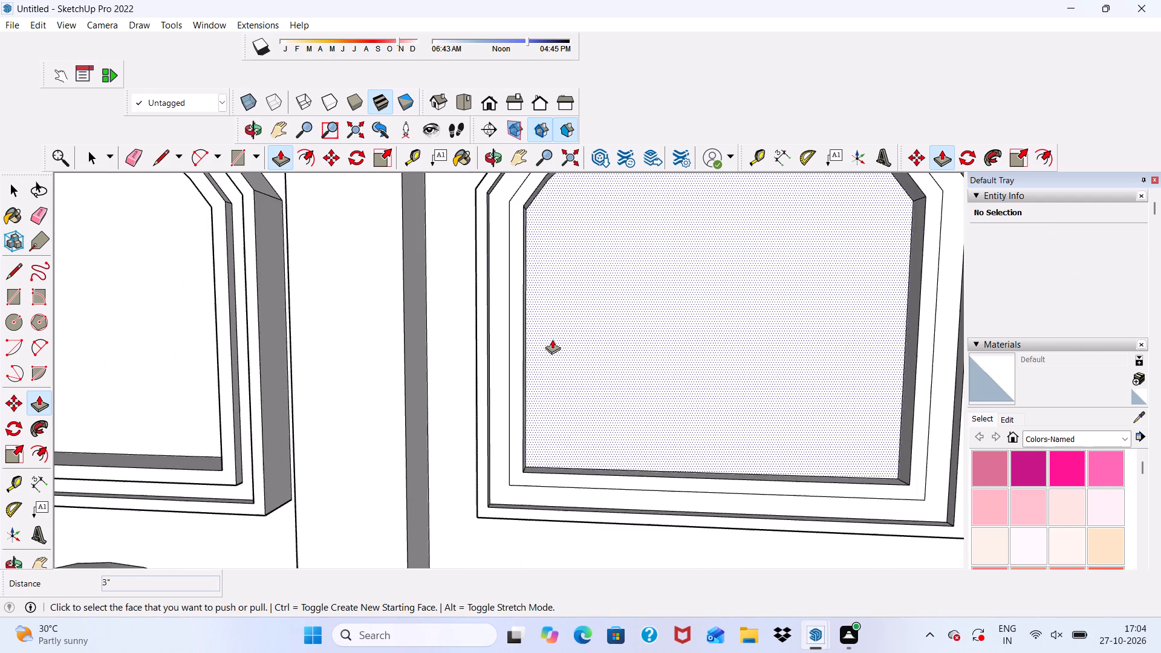
{"action": "scroll", "coordinate": [552, 339], "scroll_direction": "down", "scroll_amount": 2}
{"action": "scroll", "coordinate": [524, 379], "scroll_direction": "up", "scroll_amount": 5}
{"action": "left_click", "coordinate": [524, 379]}
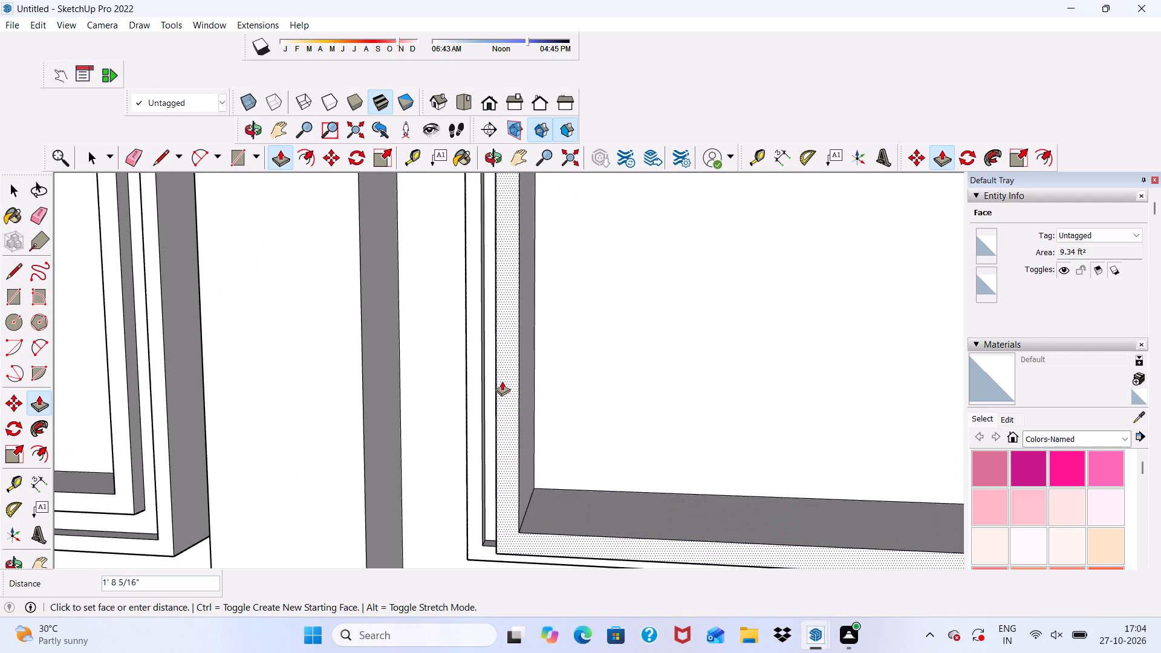
{"action": "type", "text": "3\""}
{"action": "key", "text": "Return"}
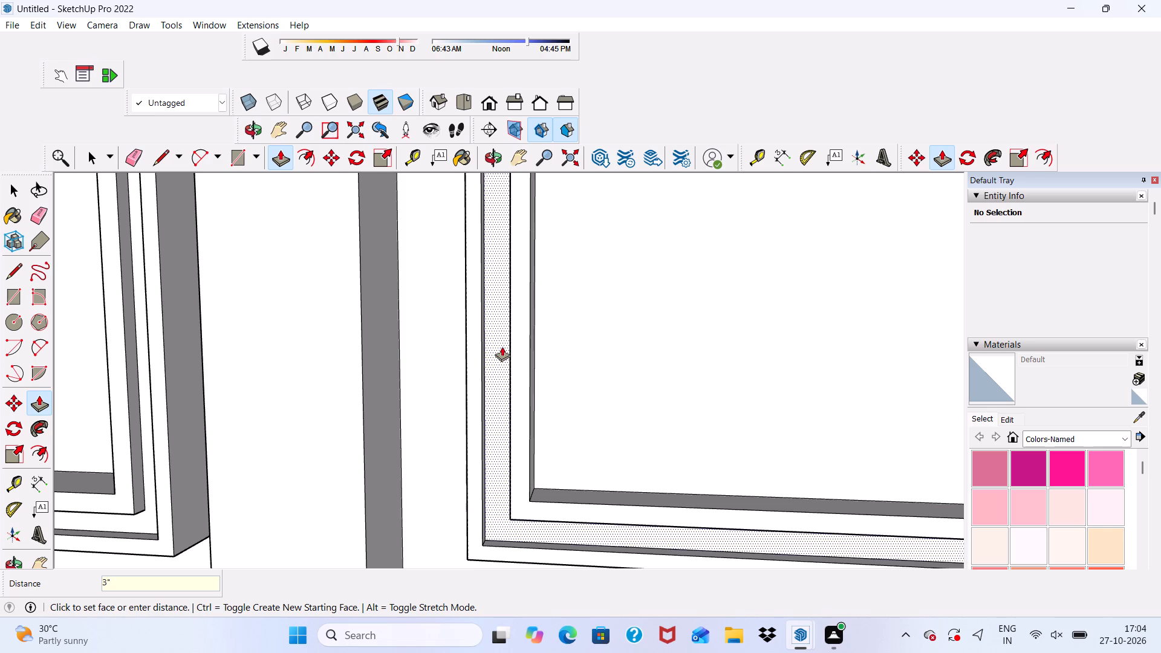
Pull the outer and inner trim rings of the middle bay's second window from the top outward by 3" each.
{"action": "scroll", "coordinate": [502, 346], "scroll_direction": "down", "scroll_amount": 10}
{"action": "middle_click_drag", "start_coordinate": [525, 423], "coordinate": [618, 412]}
{"action": "scroll", "coordinate": [544, 223], "scroll_direction": "down", "scroll_amount": 5}
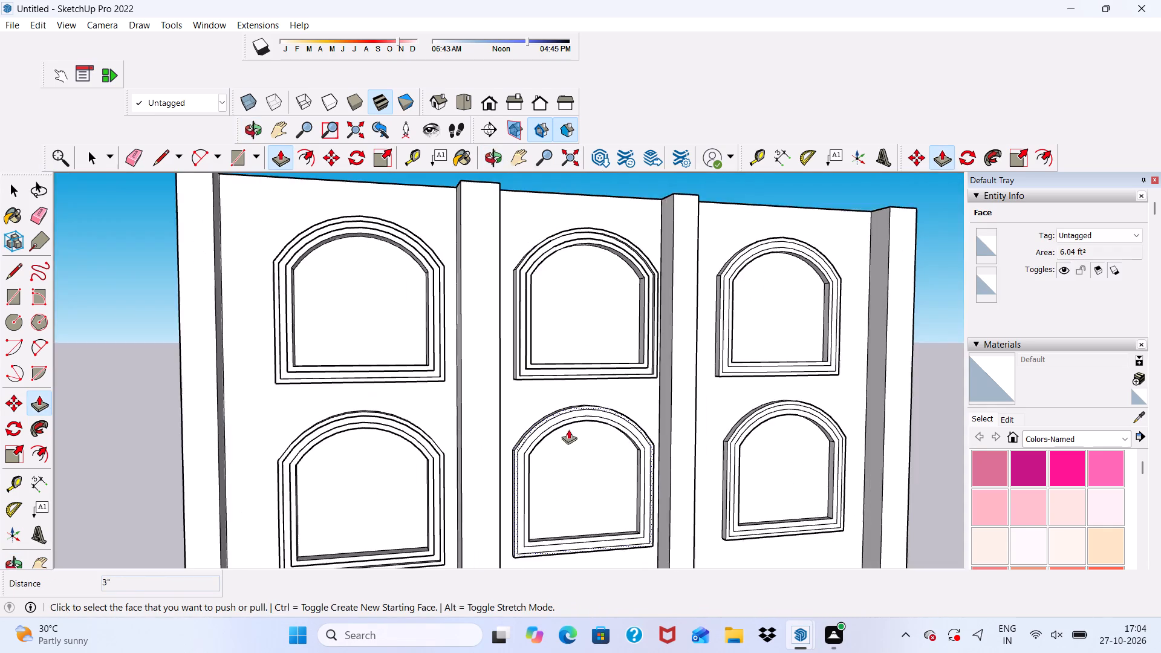
{"action": "scroll", "coordinate": [552, 515], "scroll_direction": "up", "scroll_amount": 20}
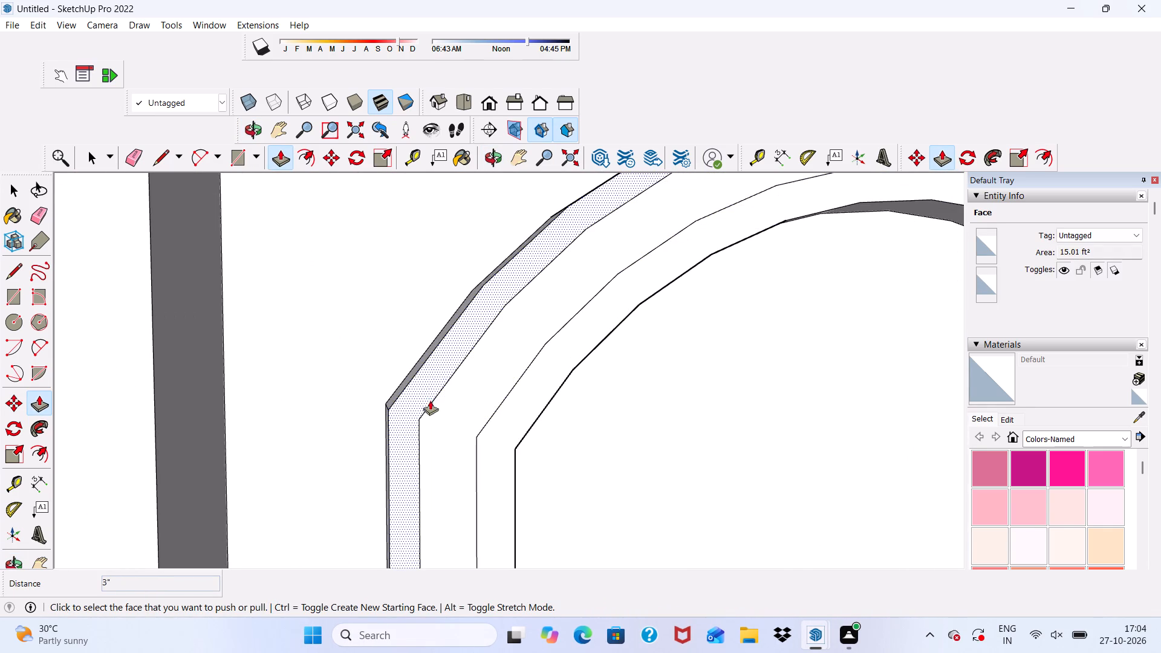
{"action": "left_click", "coordinate": [430, 387]}
{"action": "key", "text": "3"}
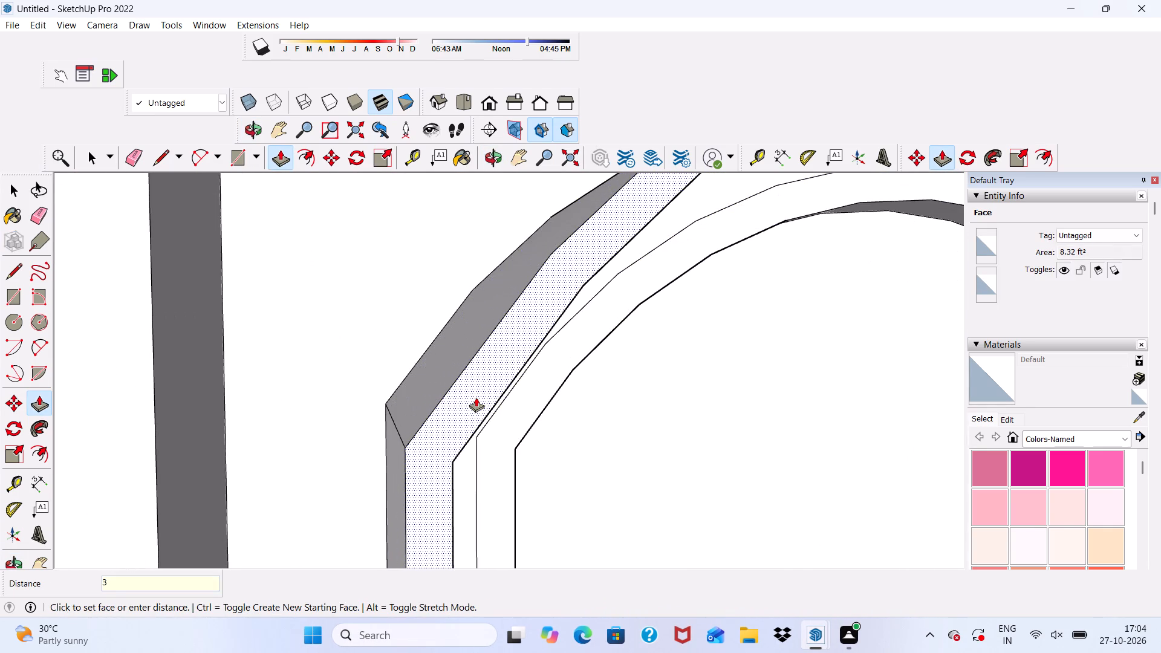
{"action": "key", "text": "shift+quotedbl"}
{"action": "key", "text": "Return"}
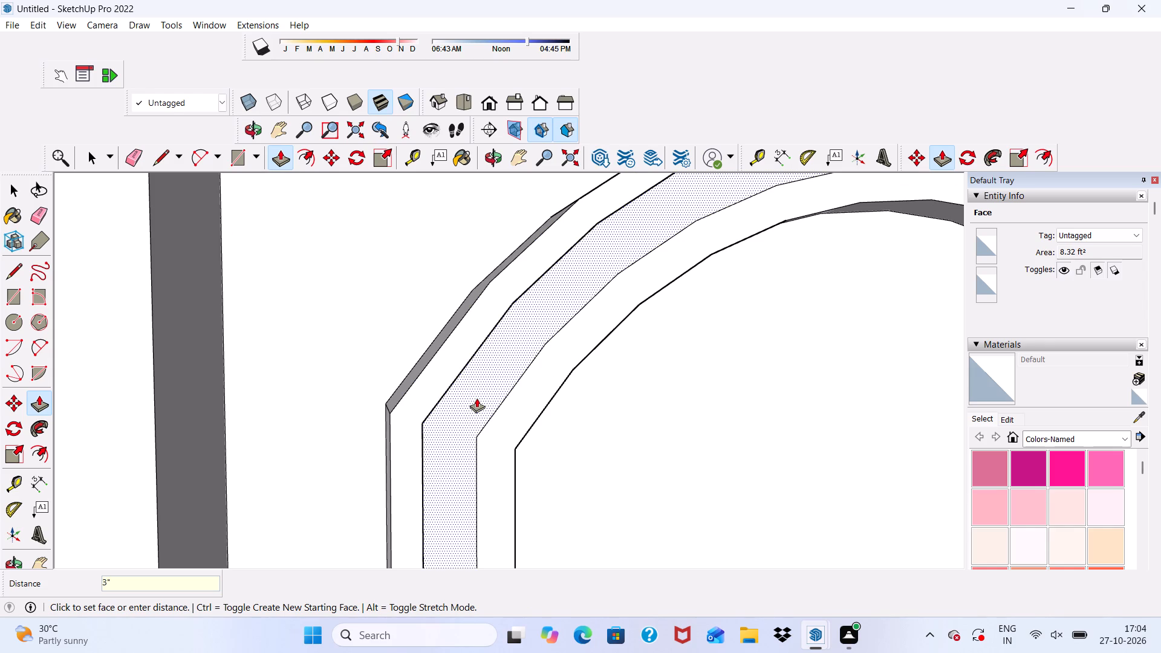
{"action": "scroll", "coordinate": [476, 418], "scroll_direction": "up", "scroll_amount": 3}
{"action": "left_click", "coordinate": [499, 447]}
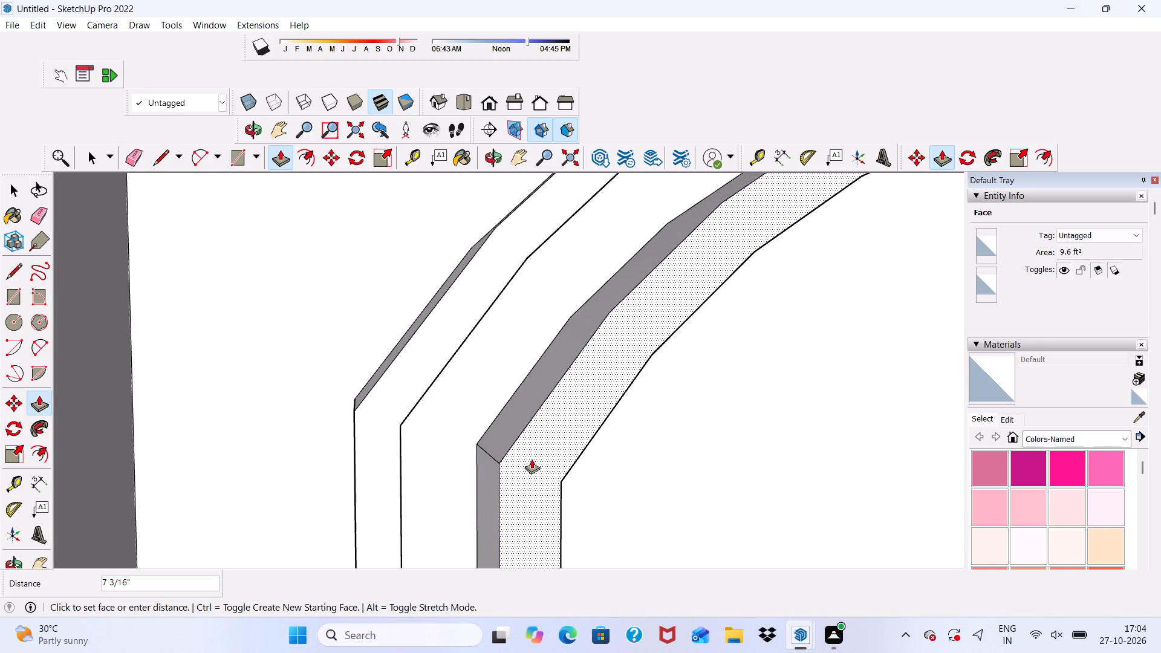
{"action": "type", "text": "3\""}
{"action": "key", "text": "Return"}
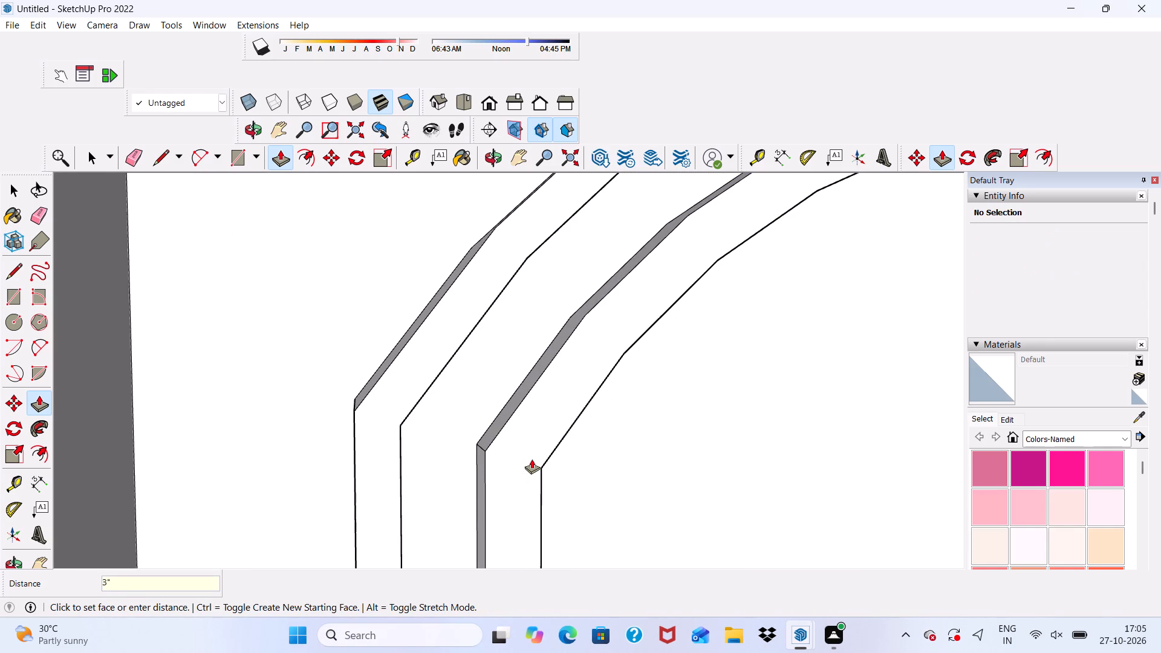
Pull the outer and inner trim rings of the middle bay's third window from the top outward by 3" each.
{"action": "scroll", "coordinate": [459, 422], "scroll_direction": "down", "scroll_amount": 8}
{"action": "scroll", "coordinate": [511, 408], "scroll_direction": "down", "scroll_amount": 19}
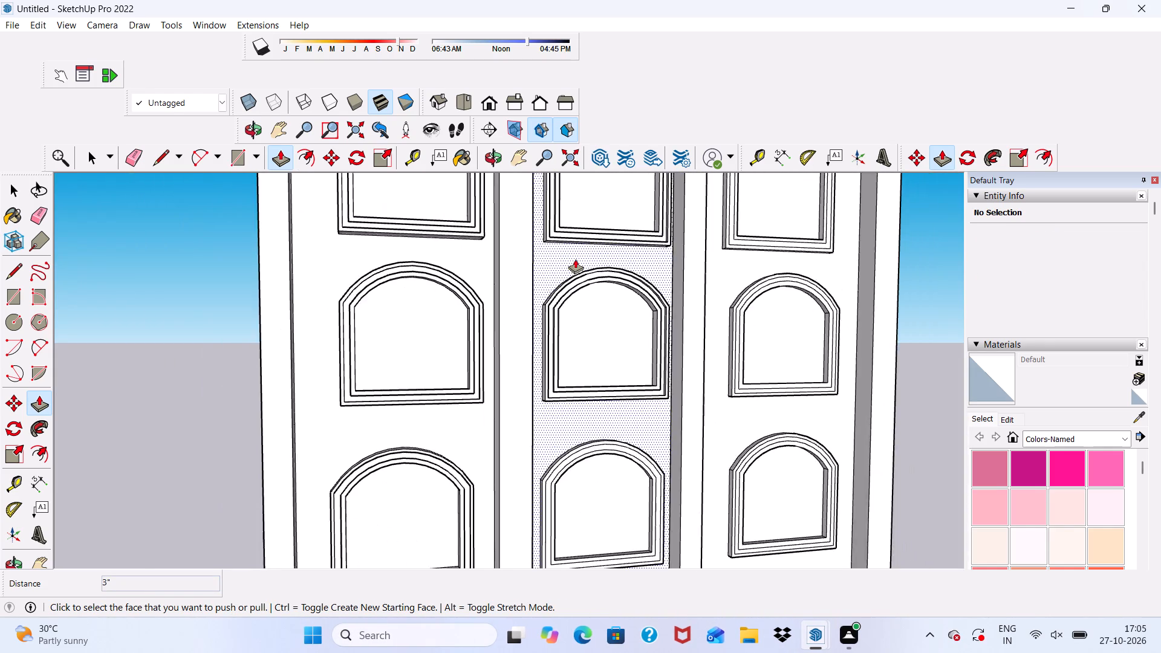
{"action": "scroll", "coordinate": [577, 269], "scroll_direction": "down", "scroll_amount": 5}
{"action": "scroll", "coordinate": [570, 529], "scroll_direction": "up", "scroll_amount": 19}
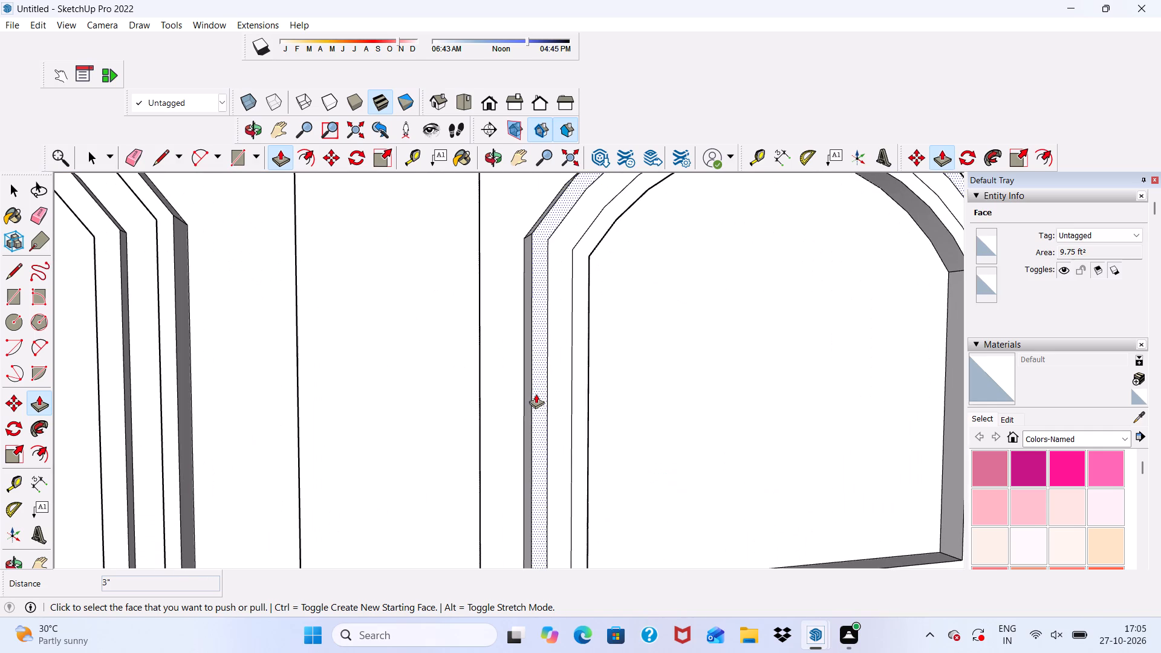
{"action": "left_click", "coordinate": [536, 394]}
{"action": "type", "text": "3\""}
{"action": "key", "text": "Return"}
{"action": "scroll", "coordinate": [575, 401], "scroll_direction": "up", "scroll_amount": 4}
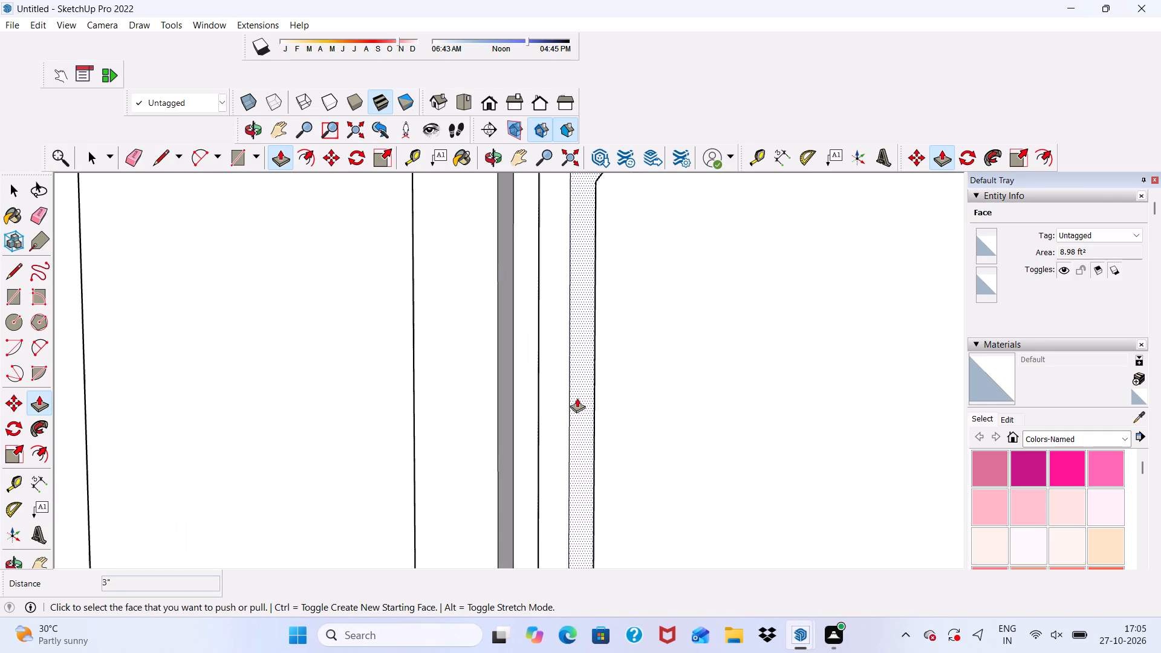
{"action": "left_click", "coordinate": [577, 398]}
{"action": "type", "text": "3\""}
{"action": "key", "text": "Return"}
Pull the outer and inner trim rings of the middle bay's fourth window from the top outward by 3" each.
{"action": "scroll", "coordinate": [590, 412], "scroll_direction": "down", "scroll_amount": 5}
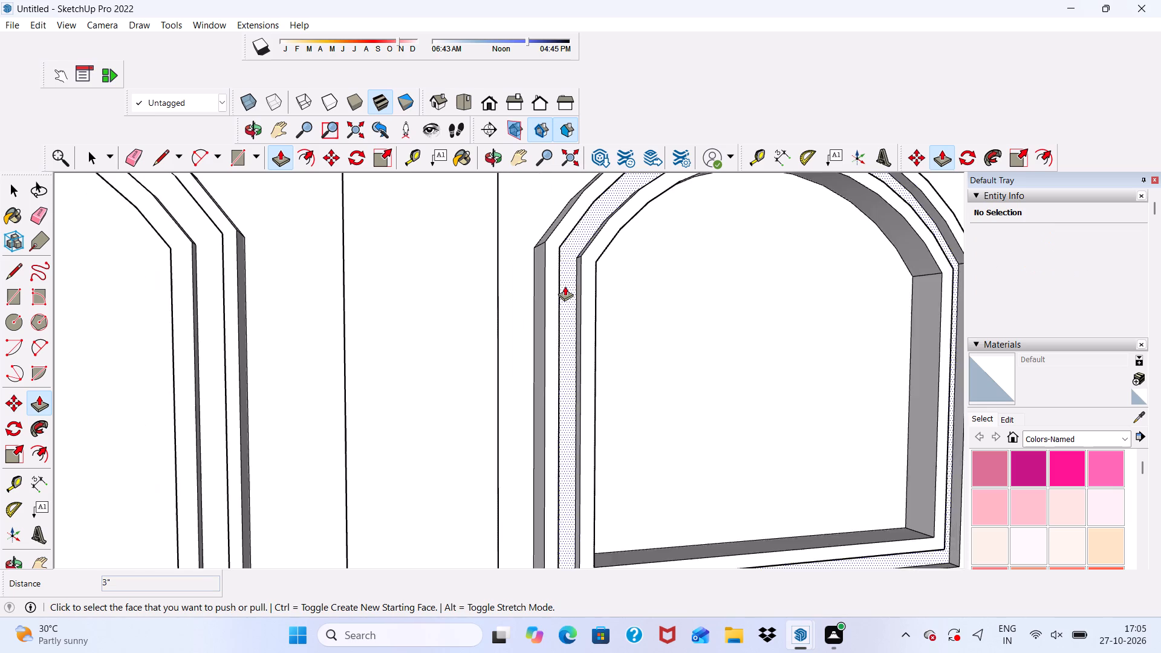
{"action": "scroll", "coordinate": [565, 286], "scroll_direction": "down", "scroll_amount": 16}
{"action": "scroll", "coordinate": [579, 458], "scroll_direction": "up", "scroll_amount": 17}
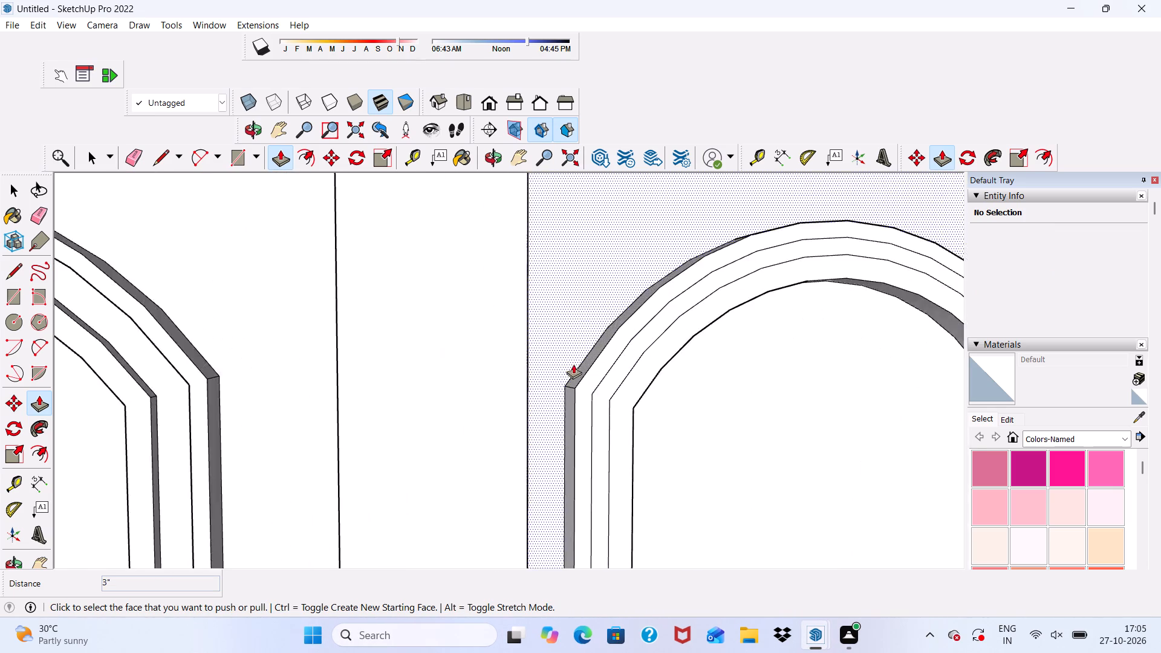
{"action": "scroll", "coordinate": [573, 364], "scroll_direction": "up", "scroll_amount": 4}
{"action": "left_click", "coordinate": [587, 392]}
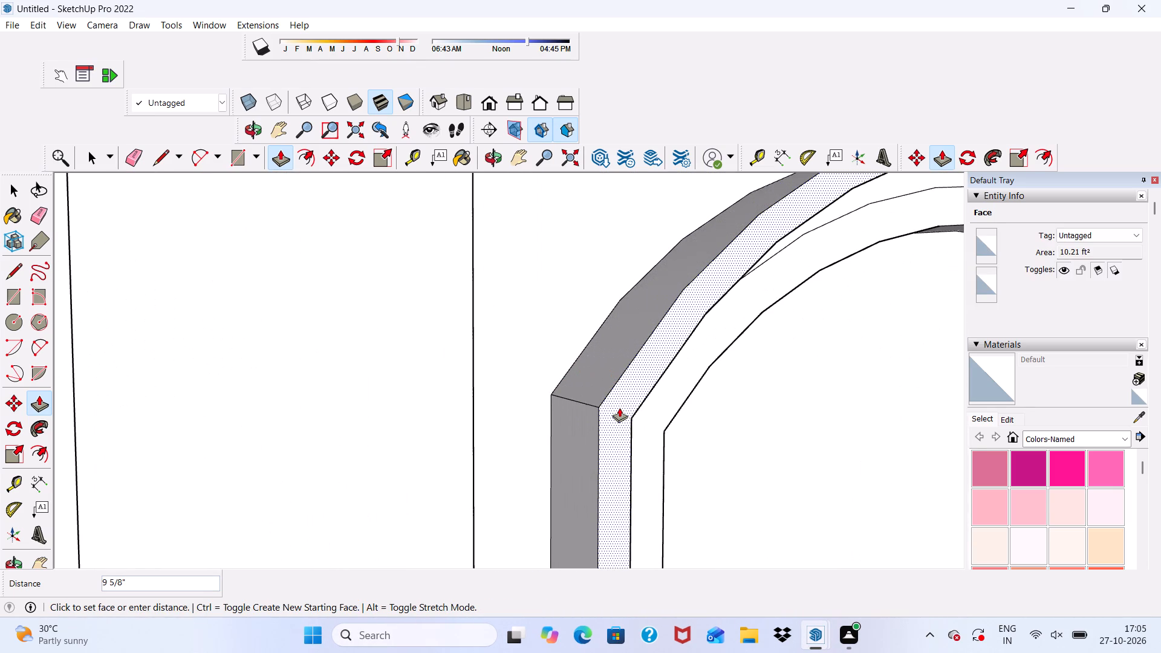
{"action": "key", "text": "3"}
{"action": "key", "text": "shift+quotedbl"}
{"action": "key", "text": "Return"}
{"action": "scroll", "coordinate": [619, 408], "scroll_direction": "down", "scroll_amount": 2}
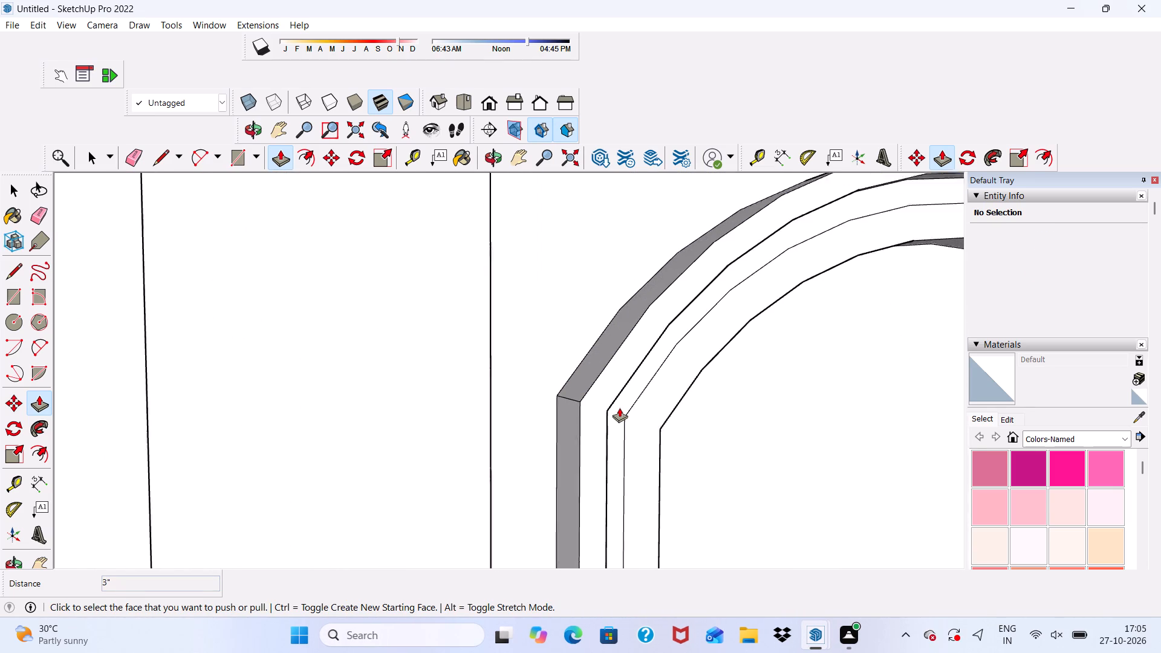
{"action": "scroll", "coordinate": [619, 408], "scroll_direction": "down", "scroll_amount": 2}
{"action": "scroll", "coordinate": [633, 452], "scroll_direction": "up", "scroll_amount": 5}
{"action": "left_click", "coordinate": [633, 464]}
{"action": "scroll", "coordinate": [641, 455], "scroll_direction": "down", "scroll_amount": 5}
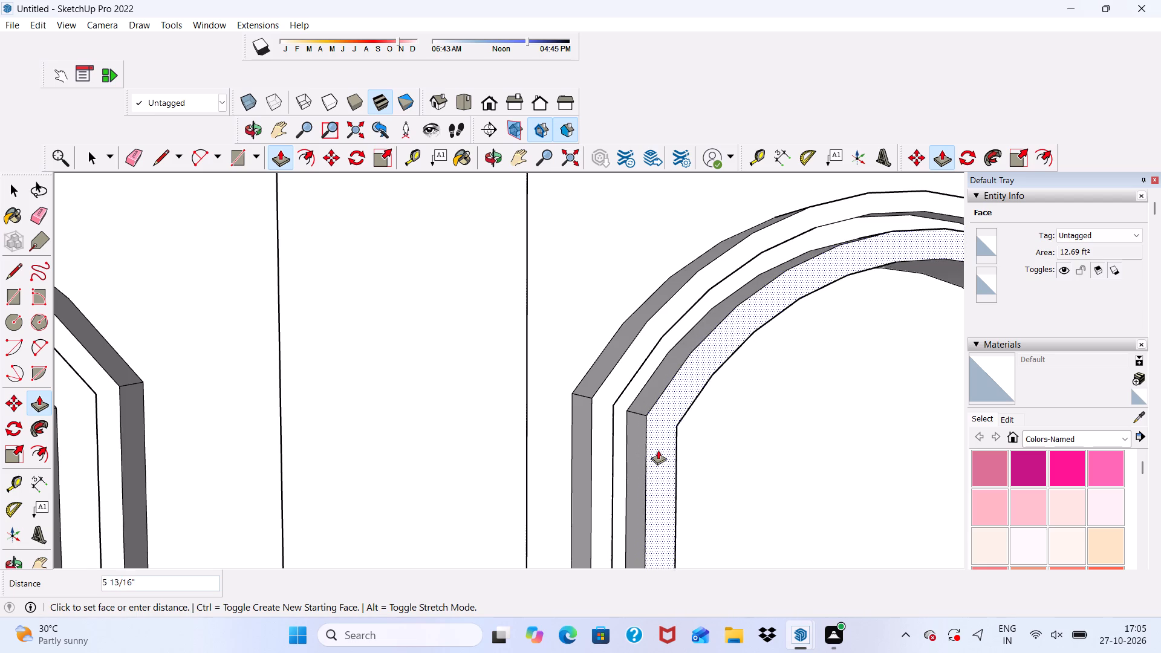
{"action": "scroll", "coordinate": [649, 451], "scroll_direction": "down", "scroll_amount": 2}
{"action": "type", "text": "3\""}
{"action": "key", "text": "Return"}
Pull the outer trim ring of the right bay's fourth window from the top outward by 3".
{"action": "scroll", "coordinate": [588, 452], "scroll_direction": "down", "scroll_amount": 13}
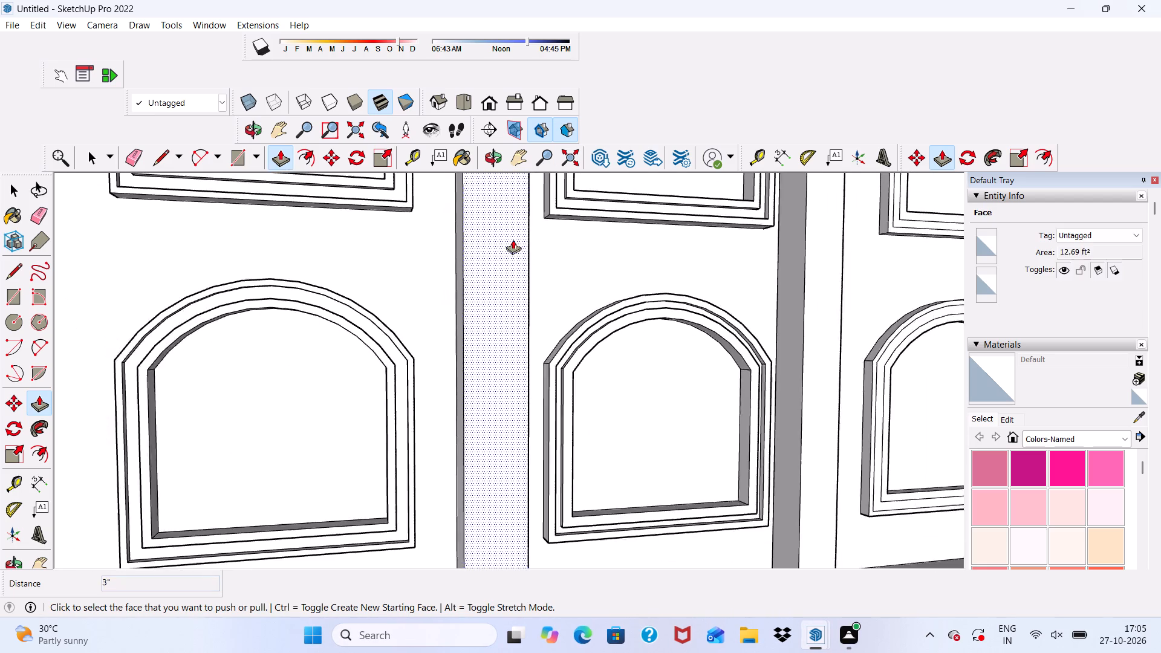
{"action": "scroll", "coordinate": [513, 239], "scroll_direction": "down", "scroll_amount": 10}
{"action": "scroll", "coordinate": [633, 342], "scroll_direction": "up", "scroll_amount": 17}
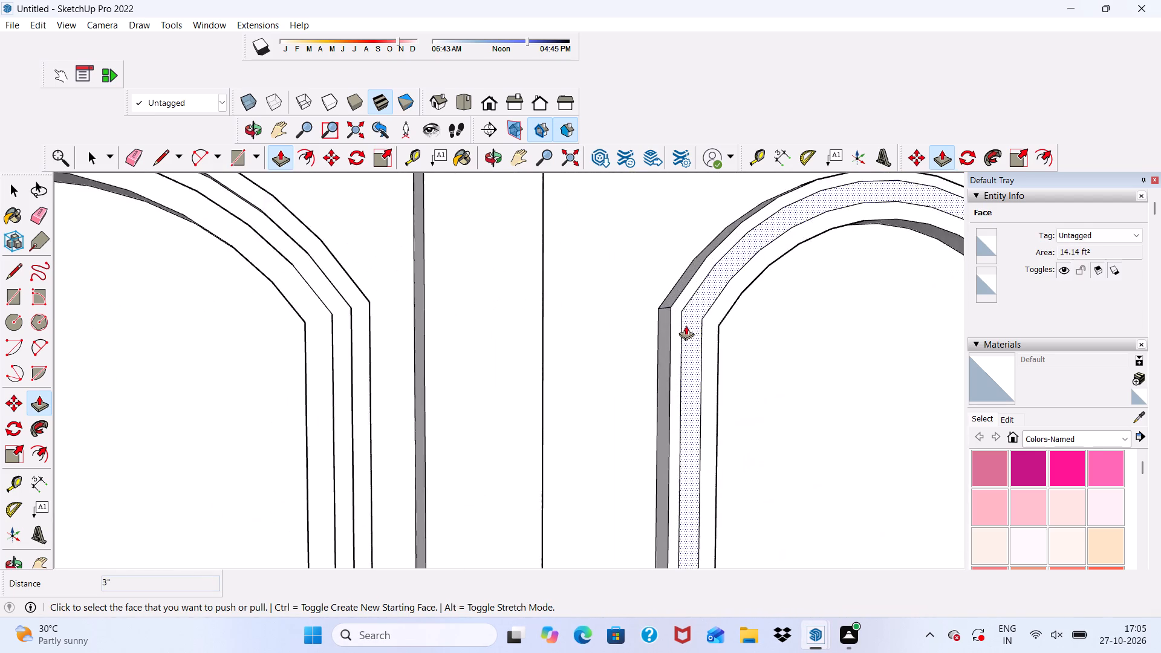
{"action": "scroll", "coordinate": [686, 325], "scroll_direction": "up", "scroll_amount": 12}
{"action": "left_click", "coordinate": [672, 311]}
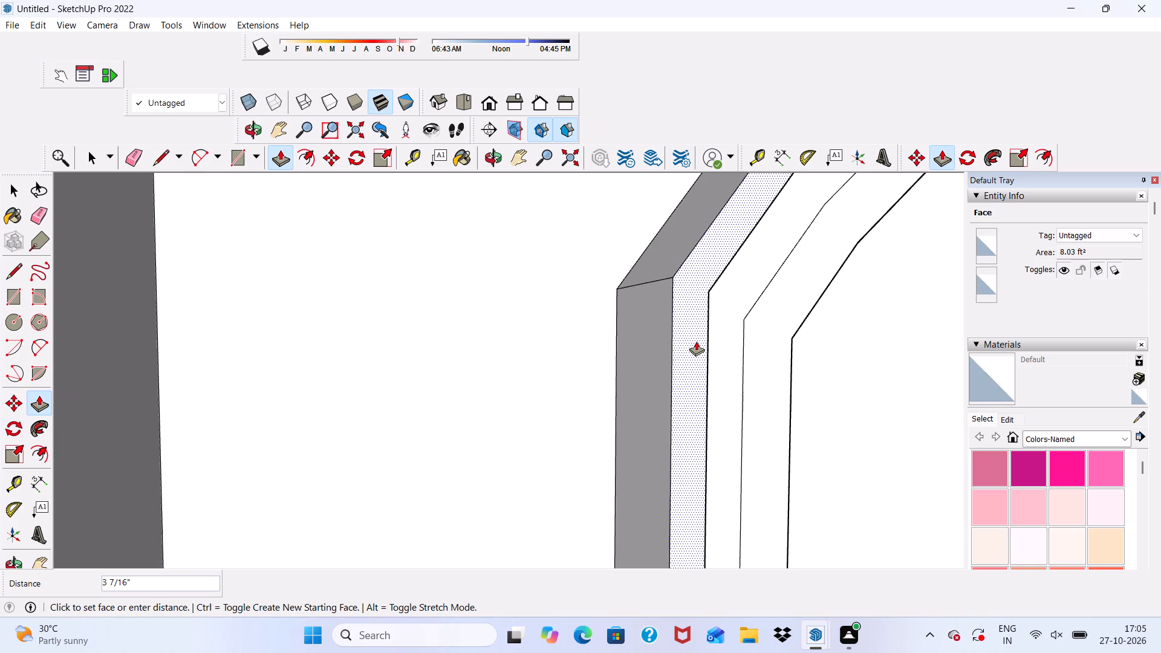
{"action": "type", "text": "3\""}
{"action": "key", "text": "Return"}
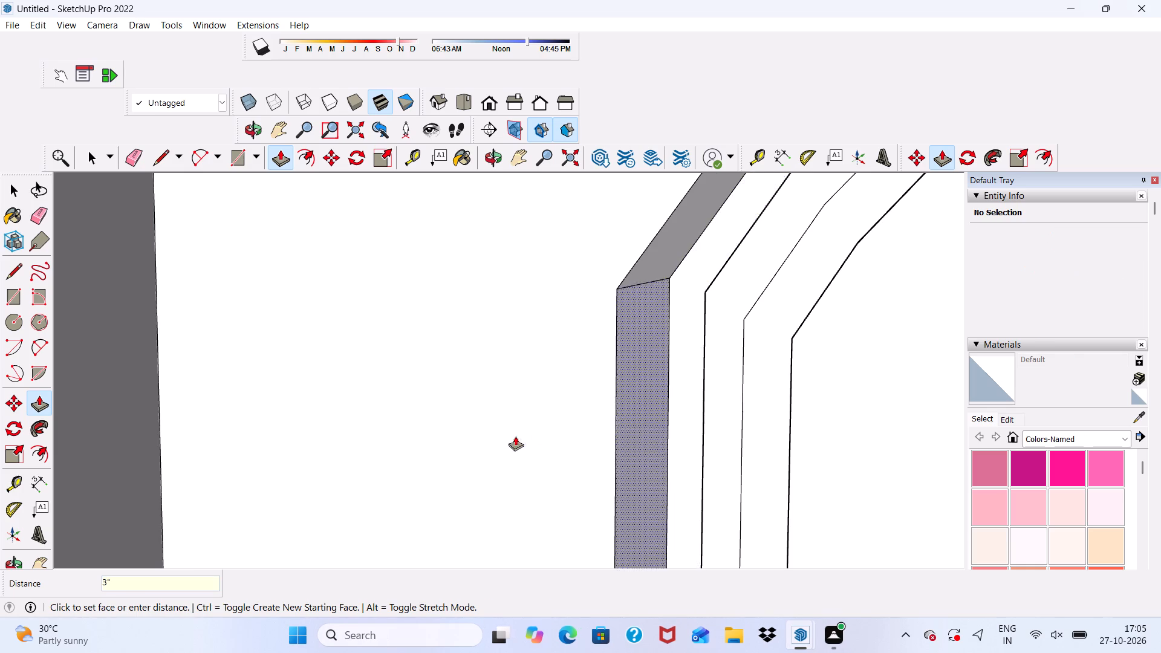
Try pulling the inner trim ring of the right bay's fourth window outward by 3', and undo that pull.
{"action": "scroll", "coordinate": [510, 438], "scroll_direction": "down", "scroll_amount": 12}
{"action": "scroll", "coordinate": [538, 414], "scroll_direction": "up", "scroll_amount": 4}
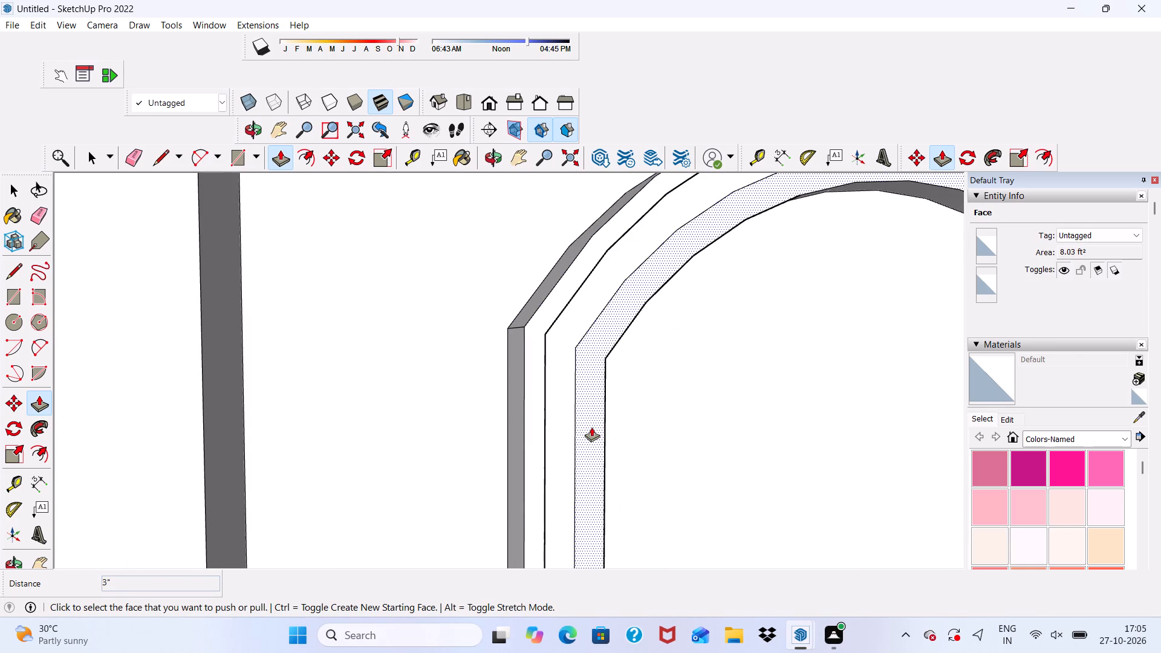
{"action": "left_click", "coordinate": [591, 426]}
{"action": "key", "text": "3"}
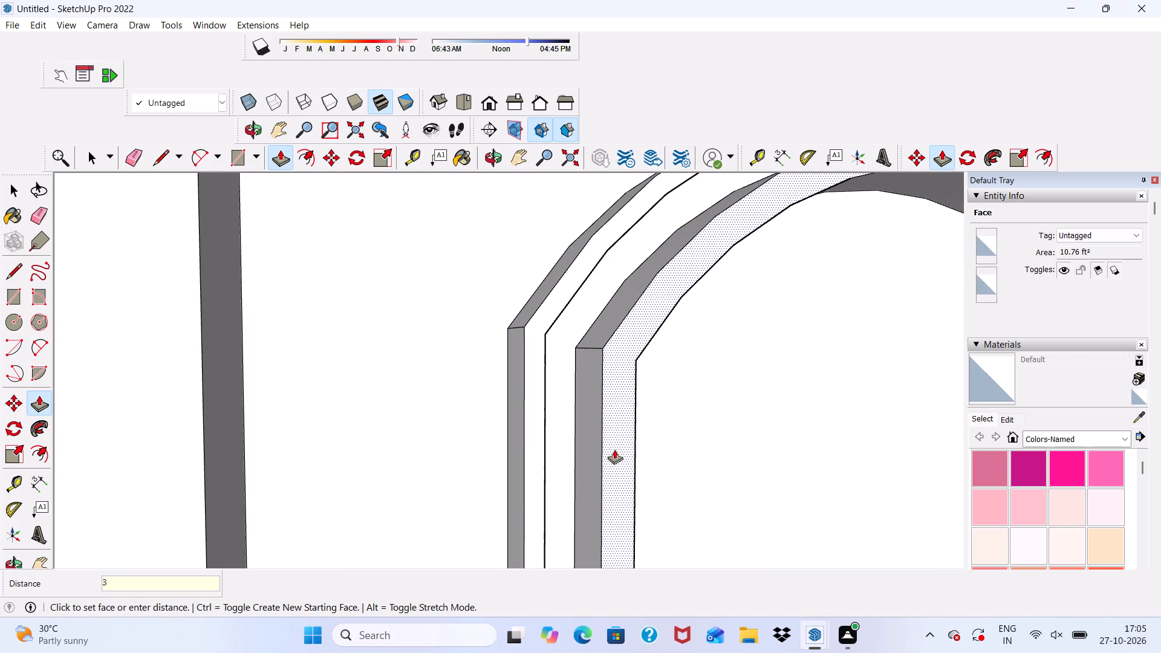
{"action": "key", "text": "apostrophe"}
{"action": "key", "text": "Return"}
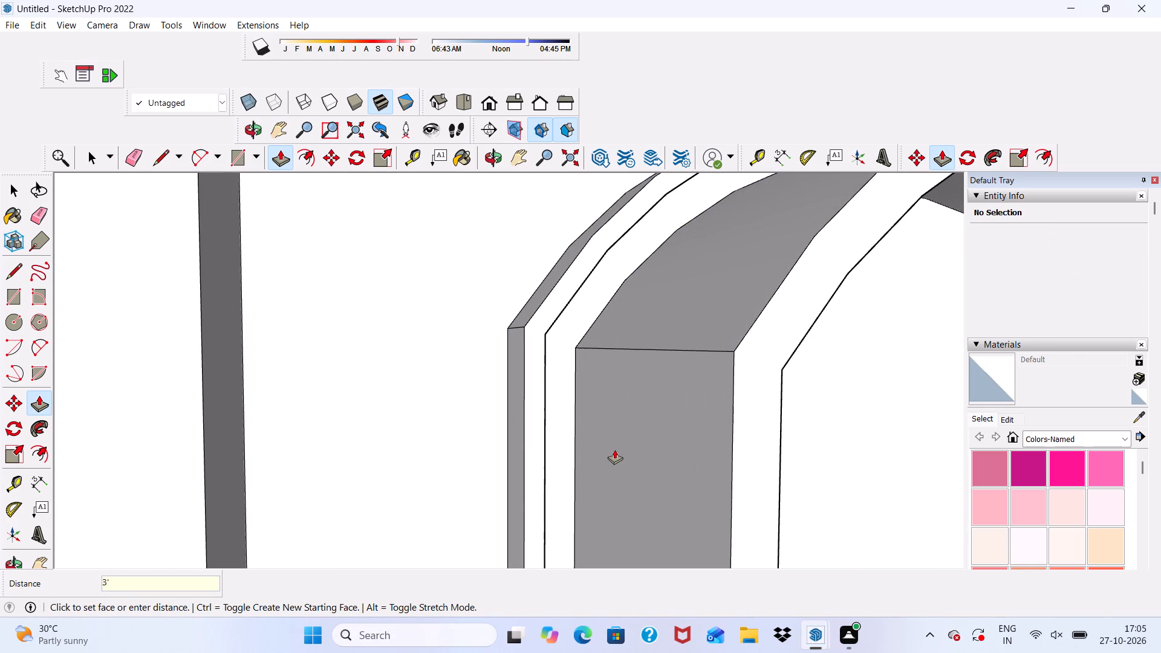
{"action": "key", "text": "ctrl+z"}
Pull the inner trim ring of the right bay's fourth window from the top outward by 3".
{"action": "scroll", "coordinate": [533, 389], "scroll_direction": "up", "scroll_amount": 1}
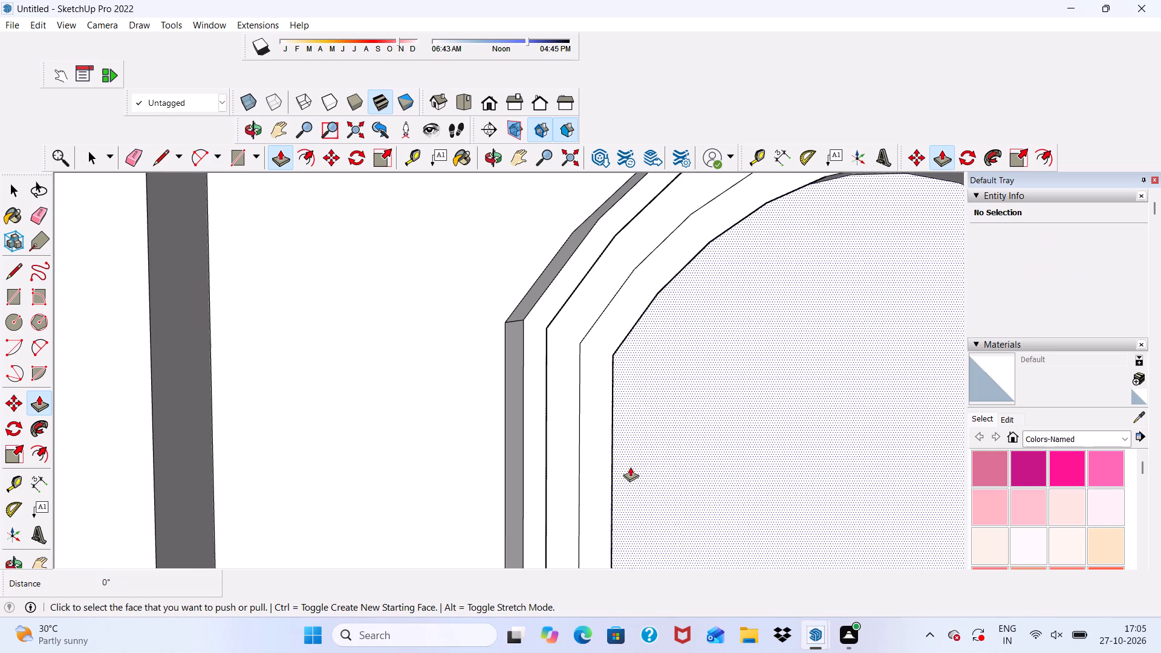
{"action": "left_click", "coordinate": [585, 434]}
{"action": "type", "text": "3\""}
{"action": "key", "text": "Return"}
{"action": "scroll", "coordinate": [470, 328], "scroll_direction": "down", "scroll_amount": 6}
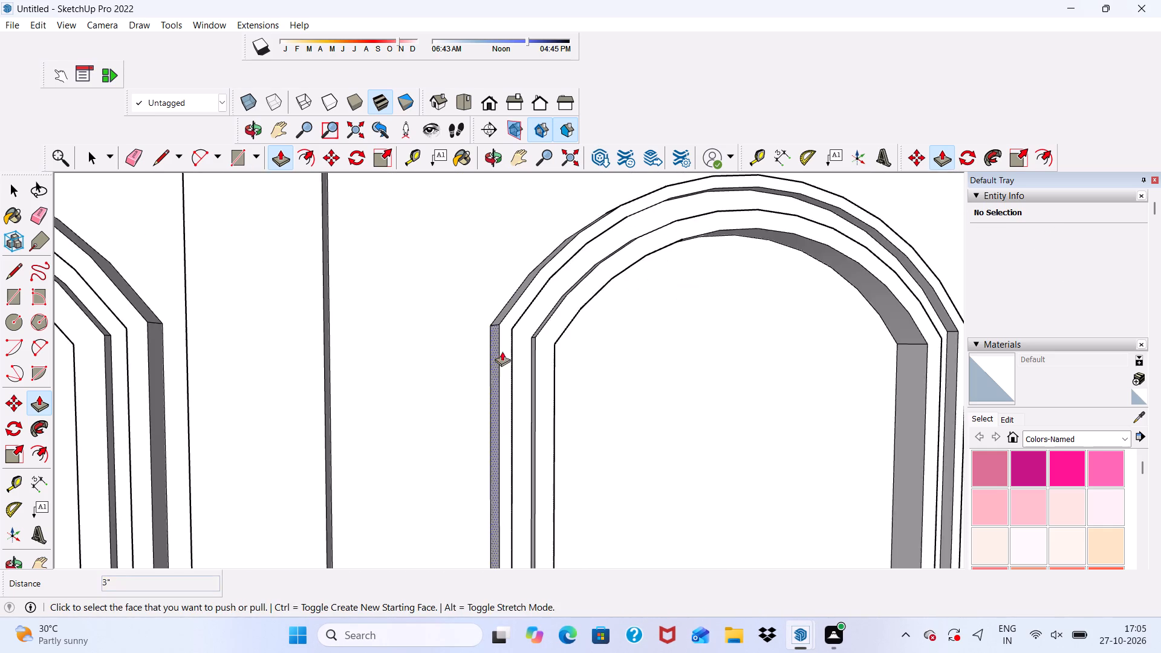
{"action": "middle_click_drag", "start_coordinate": [502, 351], "coordinate": [350, 408]}
{"action": "scroll", "coordinate": [518, 380], "scroll_direction": "down", "scroll_amount": 15}
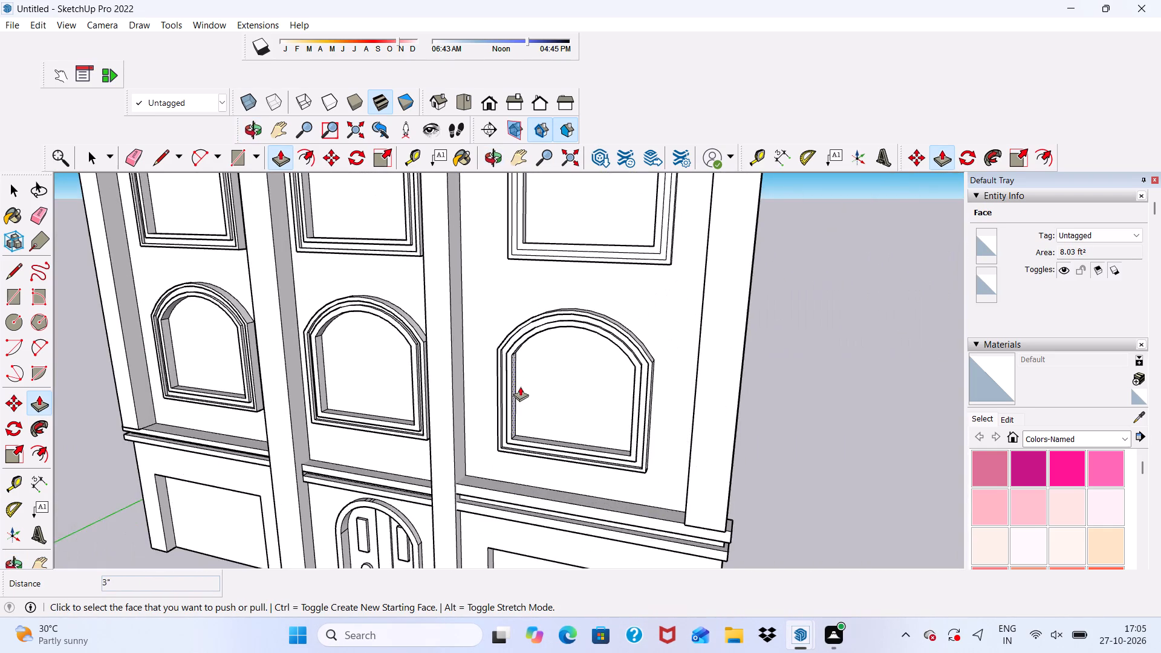
Pull the outer and inner trim rings of the right bay's third window from the top outward by 3" each.
{"action": "middle_click_drag", "start_coordinate": [520, 386], "coordinate": [544, 401]}
{"action": "scroll", "coordinate": [433, 354], "scroll_direction": "down", "scroll_amount": 5}
{"action": "scroll", "coordinate": [490, 257], "scroll_direction": "up", "scroll_amount": 6}
{"action": "scroll", "coordinate": [499, 177], "scroll_direction": "down", "scroll_amount": 1}
{"action": "scroll", "coordinate": [515, 274], "scroll_direction": "up", "scroll_amount": 16}
{"action": "left_click", "coordinate": [516, 257]}
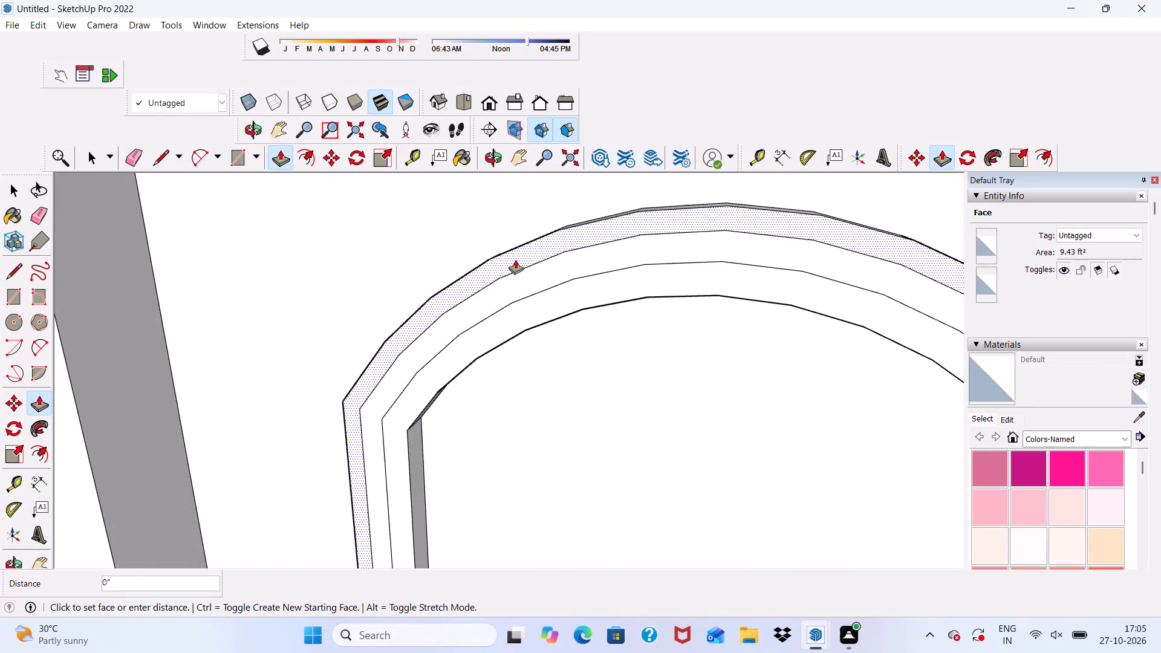
{"action": "type", "text": "3\""}
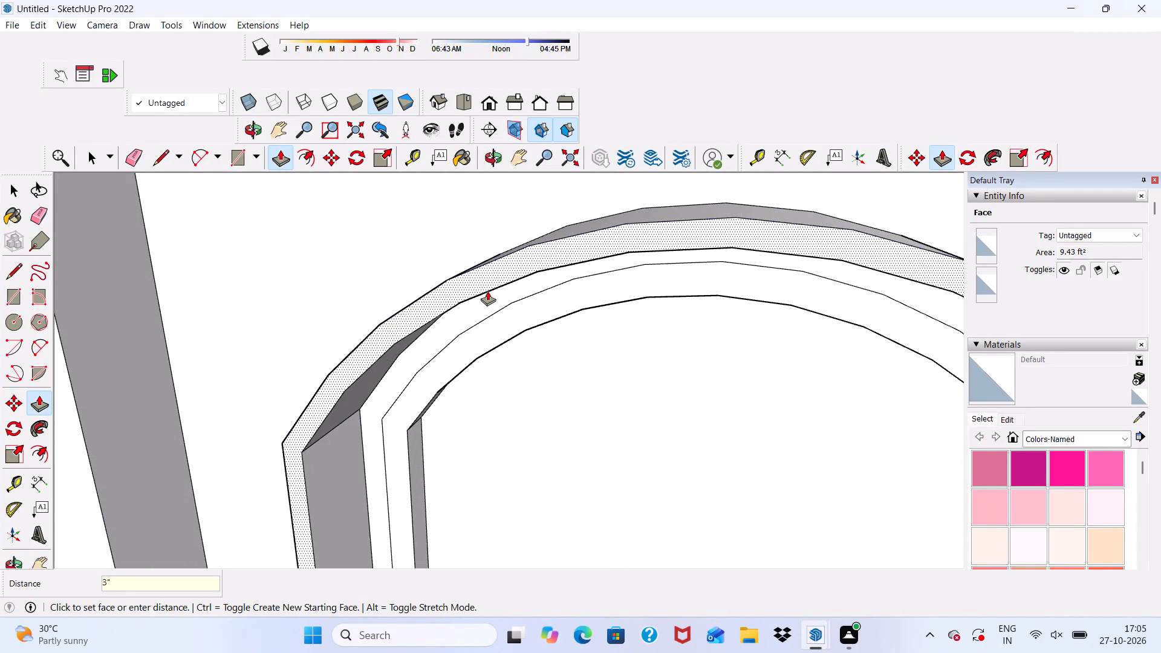
{"action": "key", "text": "Return"}
{"action": "scroll", "coordinate": [484, 314], "scroll_direction": "up", "scroll_amount": 3}
{"action": "left_click", "coordinate": [473, 341]}
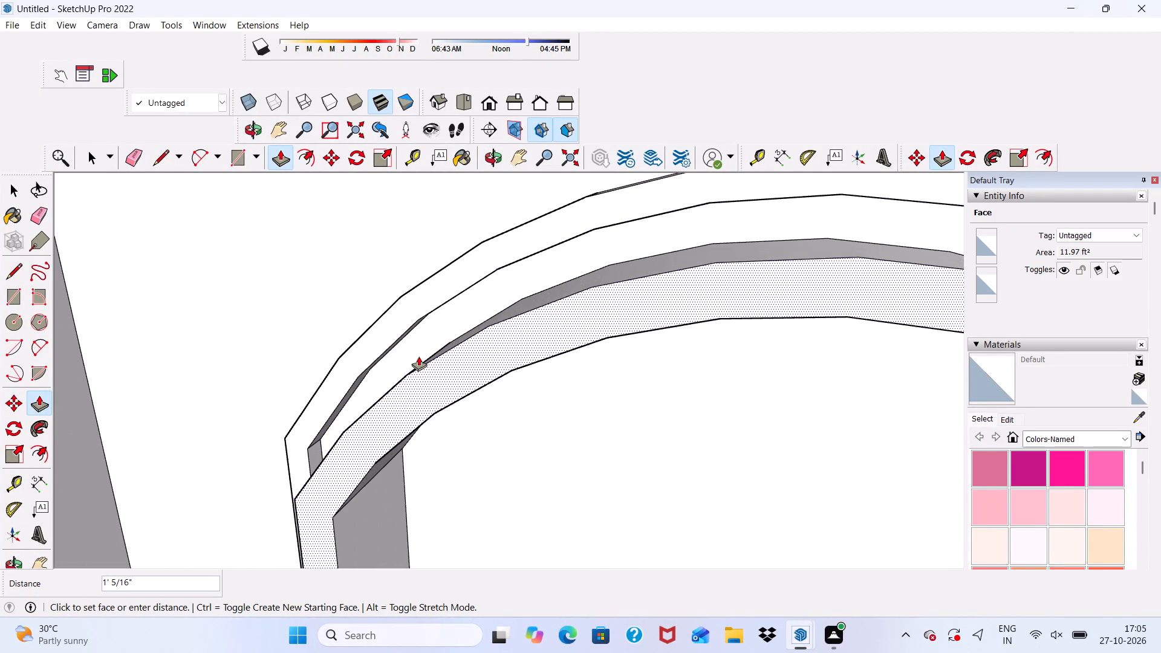
{"action": "key", "text": "3"}
{"action": "key", "text": "shift+quotedbl"}
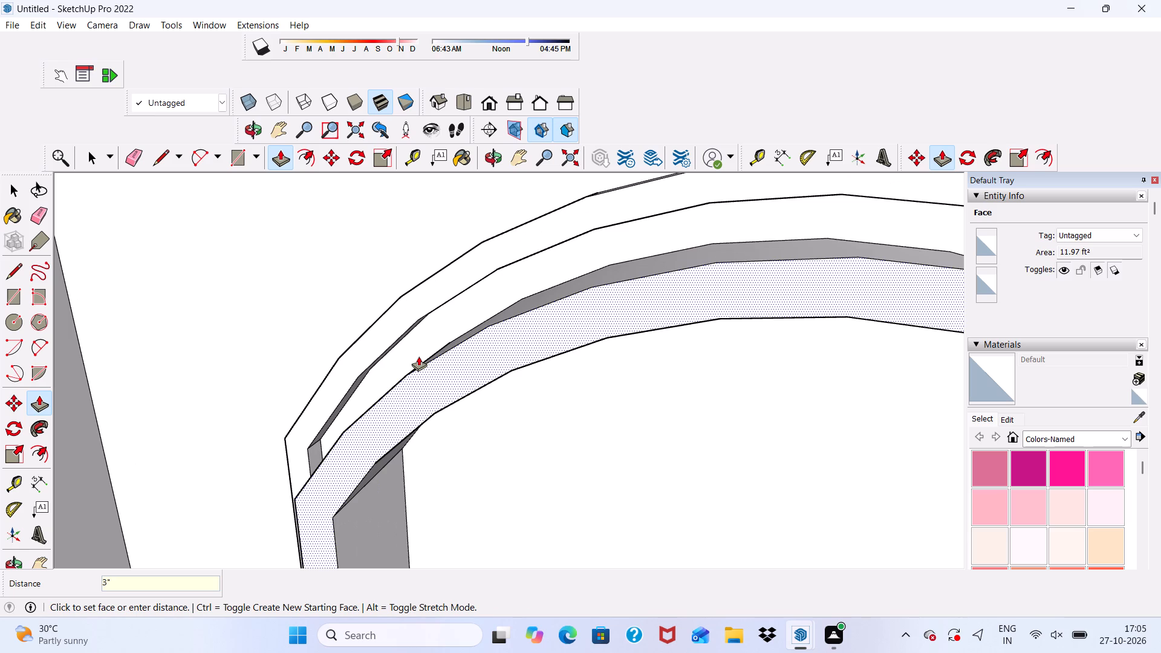
{"action": "key", "text": "Return"}
Pull the outer and inner trim rings of the right bay's second window from the top outward by 3" each.
{"action": "scroll", "coordinate": [421, 377], "scroll_direction": "down", "scroll_amount": 6}
{"action": "scroll", "coordinate": [416, 378], "scroll_direction": "down", "scroll_amount": 20}
{"action": "scroll", "coordinate": [416, 378], "scroll_direction": "down", "scroll_amount": 1}
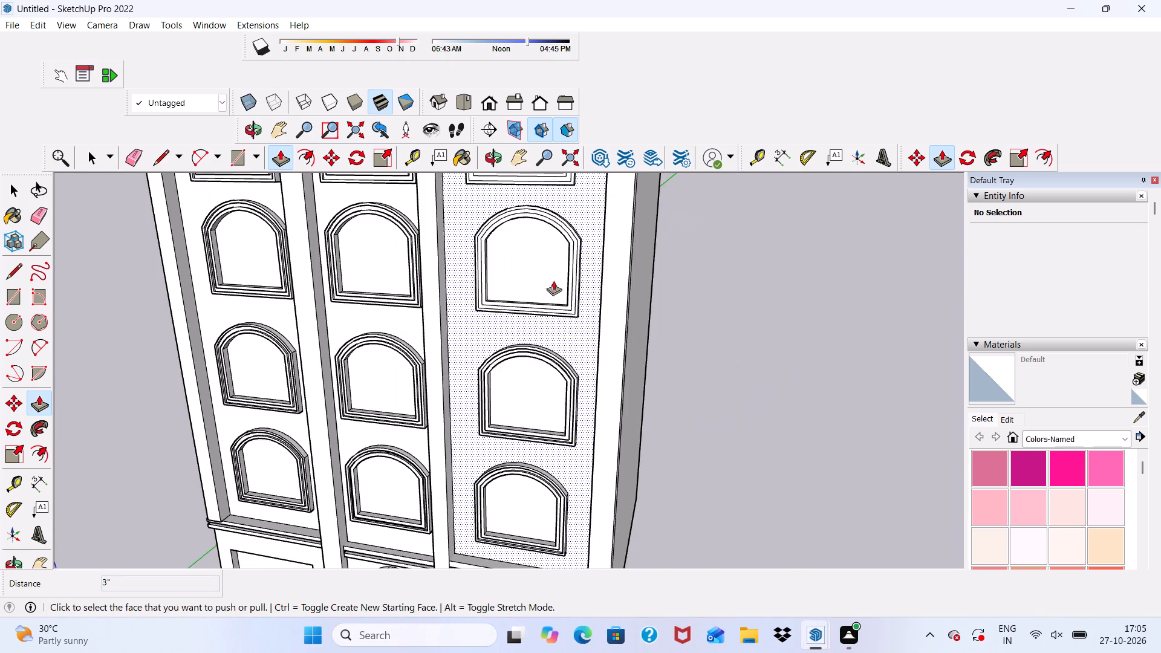
{"action": "scroll", "coordinate": [543, 220], "scroll_direction": "up", "scroll_amount": 9}
{"action": "scroll", "coordinate": [565, 198], "scroll_direction": "down", "scroll_amount": 1}
{"action": "scroll", "coordinate": [547, 245], "scroll_direction": "up", "scroll_amount": 10}
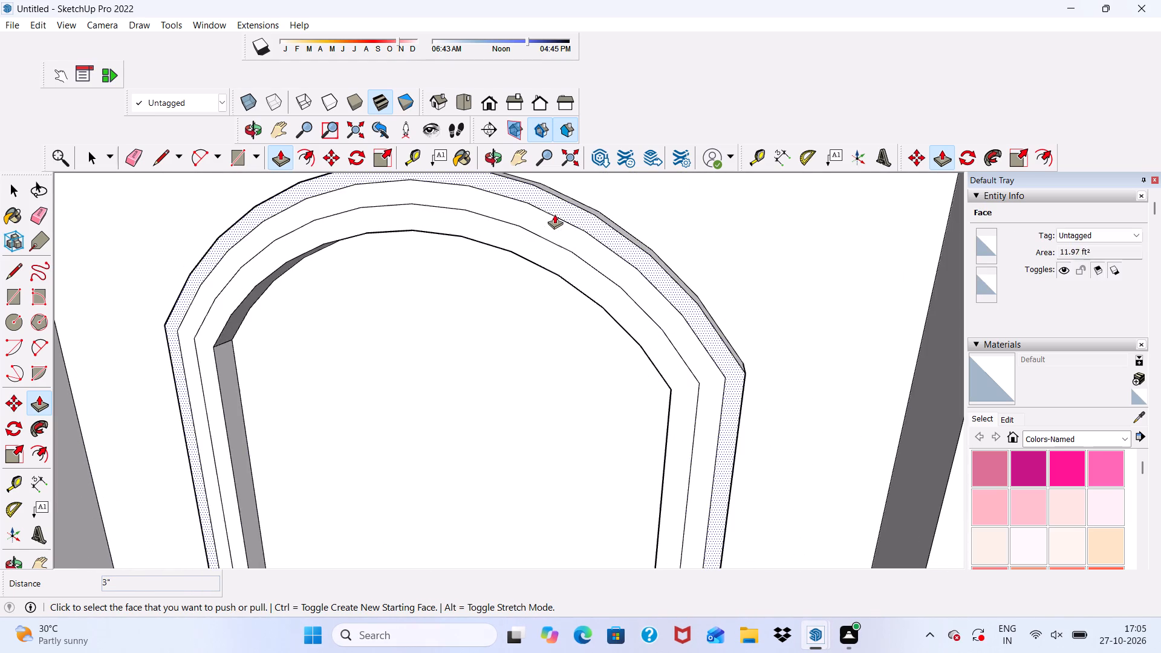
{"action": "left_click", "coordinate": [557, 211]}
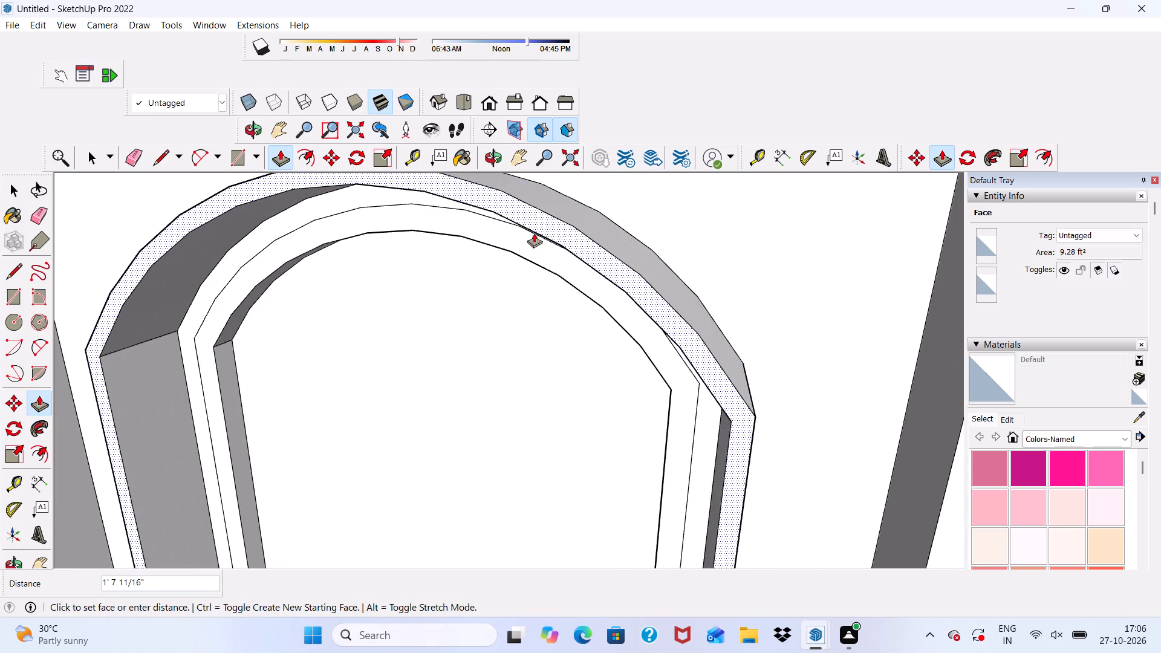
{"action": "key", "text": "3"}
{"action": "key", "text": "shift+quotedbl"}
{"action": "key", "text": "Return"}
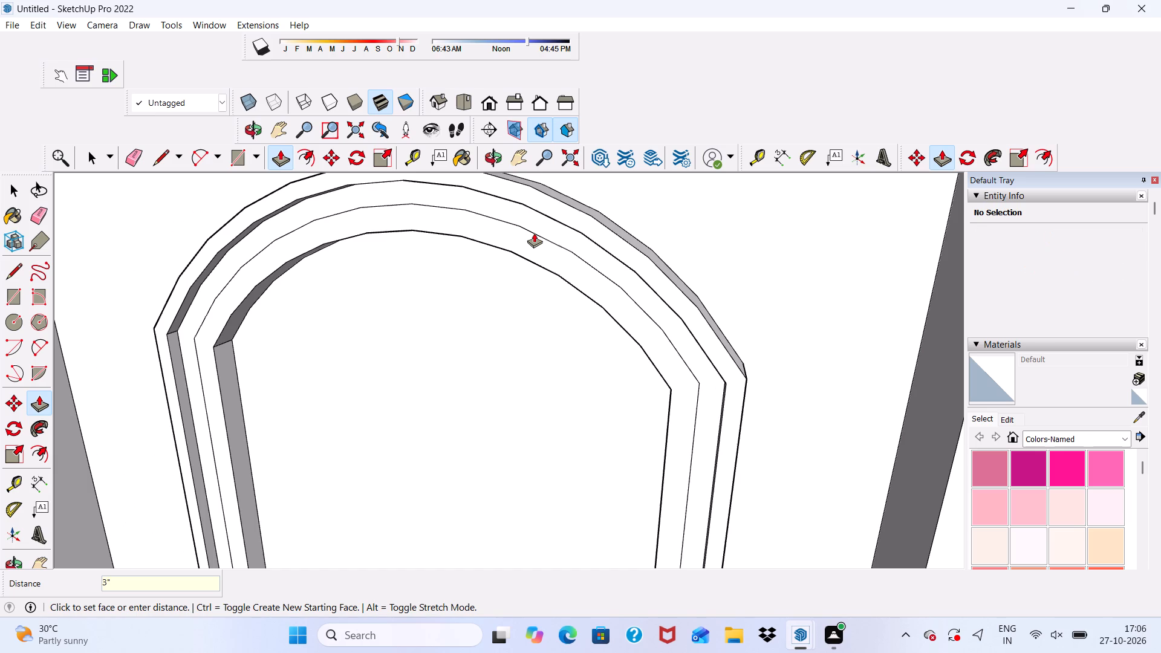
{"action": "scroll", "coordinate": [535, 252], "scroll_direction": "up", "scroll_amount": 5}
{"action": "left_click", "coordinate": [535, 257]}
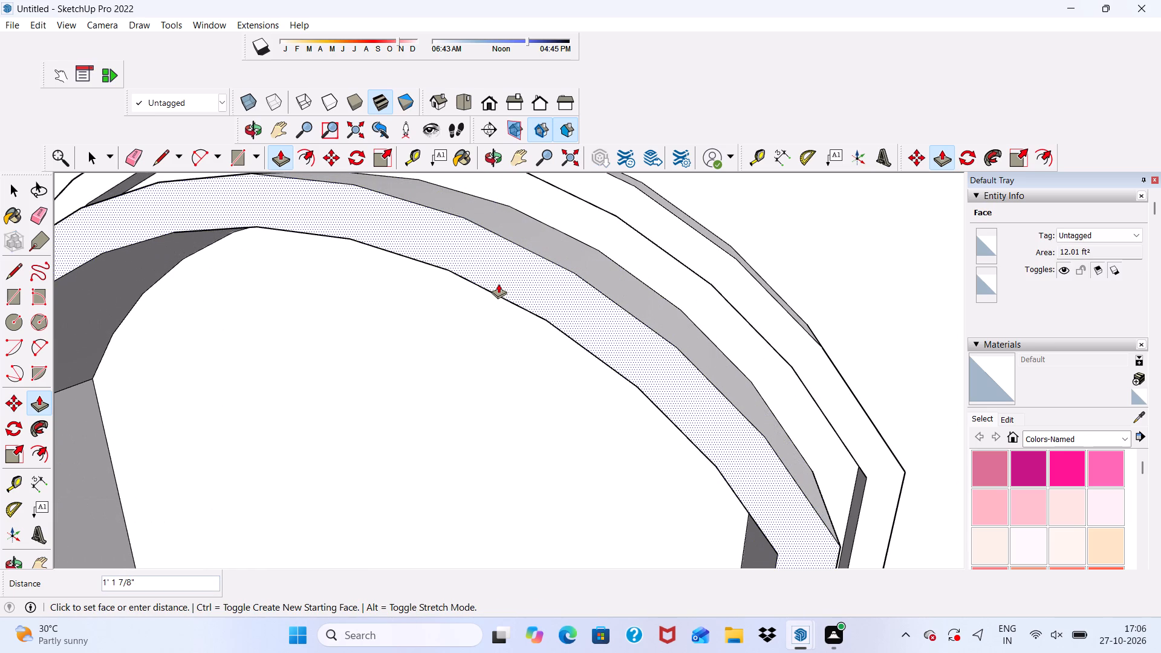
{"action": "key", "text": "3"}
{"action": "key", "text": "shift+quotedbl"}
{"action": "key", "text": "Return"}
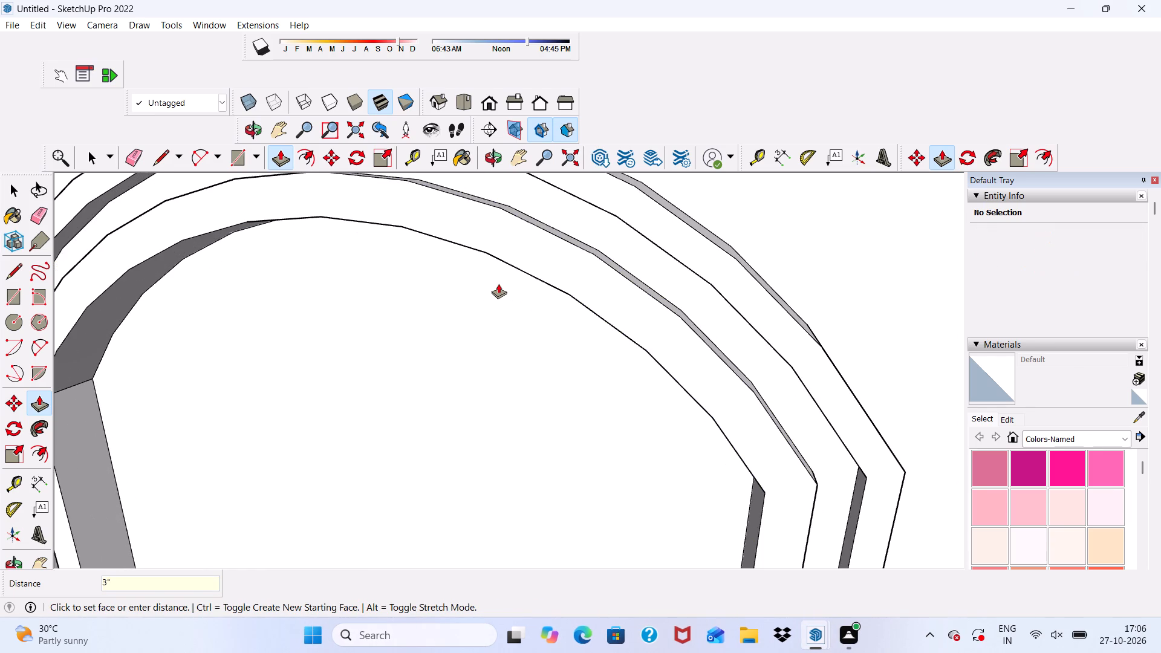
Pull the outer and inner trim rings of the right bay's top window outward by 3" each.
{"action": "scroll", "coordinate": [498, 287], "scroll_direction": "down", "scroll_amount": 16}
{"action": "scroll", "coordinate": [522, 288], "scroll_direction": "down", "scroll_amount": 5}
{"action": "scroll", "coordinate": [522, 288], "scroll_direction": "up", "scroll_amount": 3}
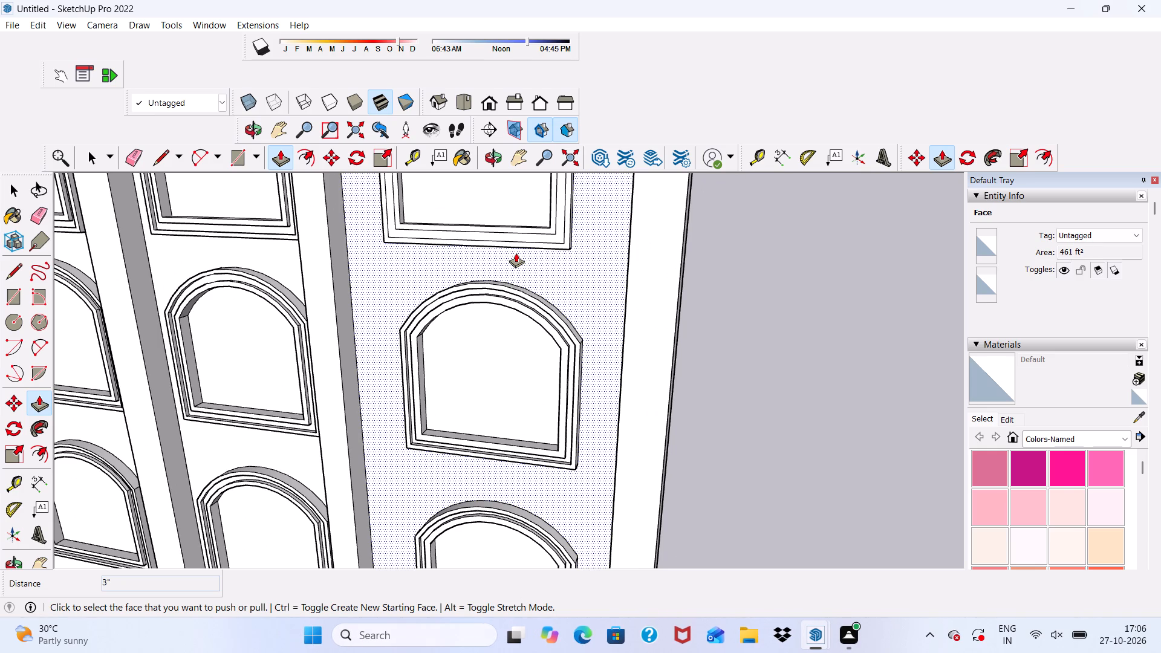
{"action": "scroll", "coordinate": [466, 376], "scroll_direction": "down", "scroll_amount": 4}
{"action": "scroll", "coordinate": [447, 308], "scroll_direction": "up", "scroll_amount": 7}
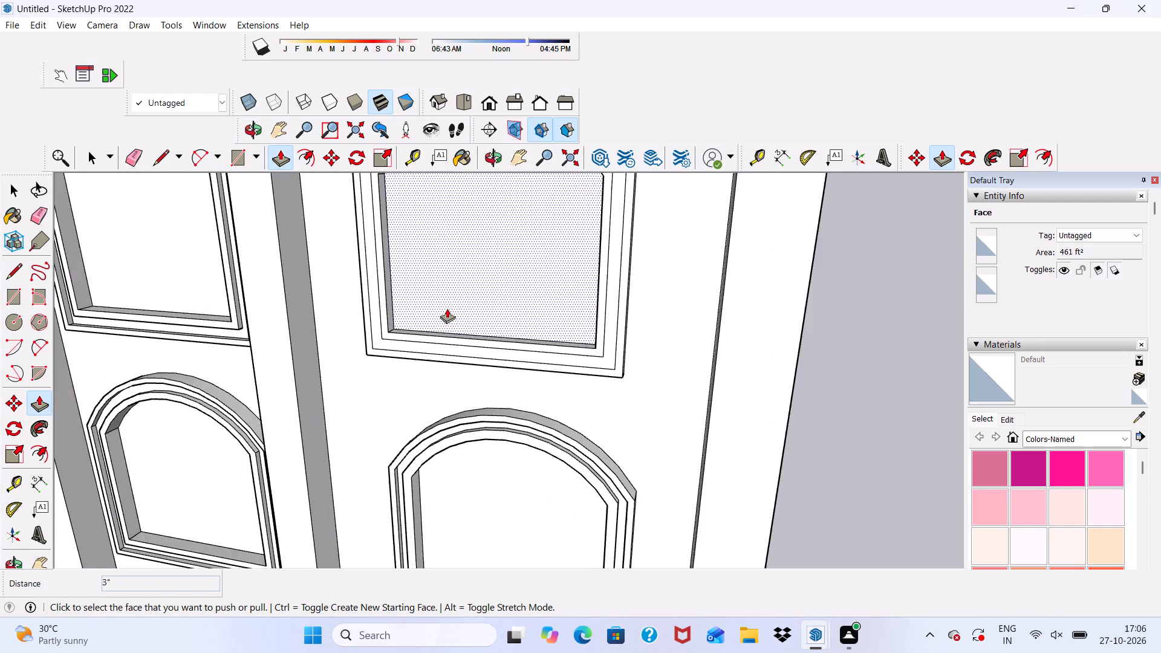
{"action": "scroll", "coordinate": [351, 351], "scroll_direction": "up", "scroll_amount": 15}
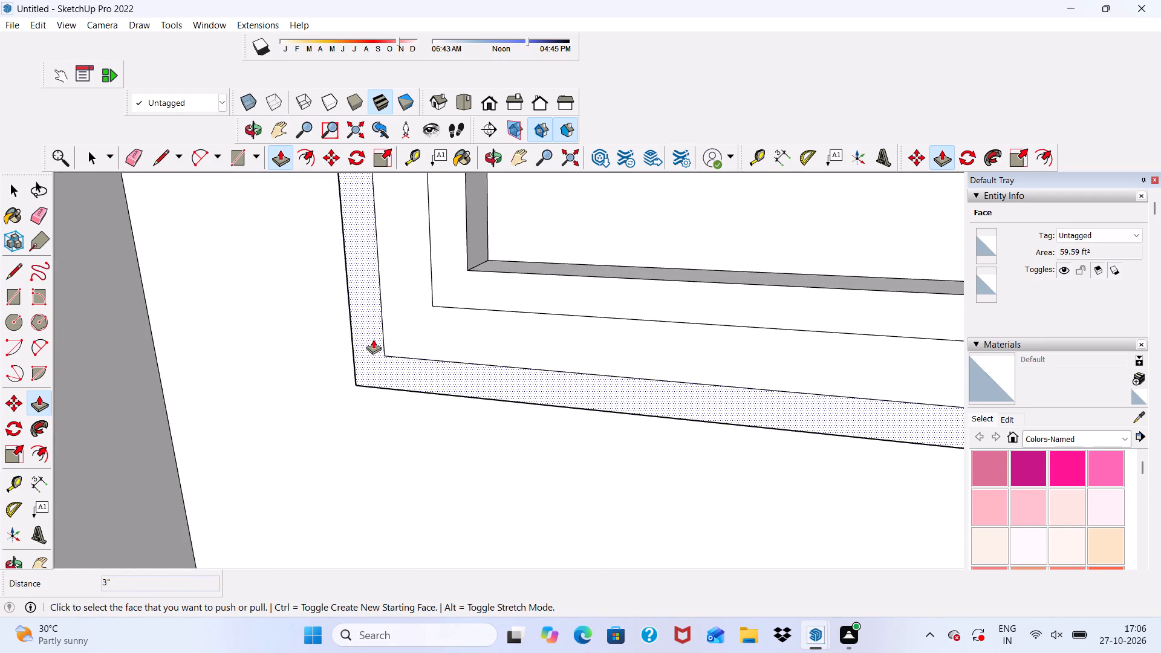
{"action": "left_click", "coordinate": [373, 339]}
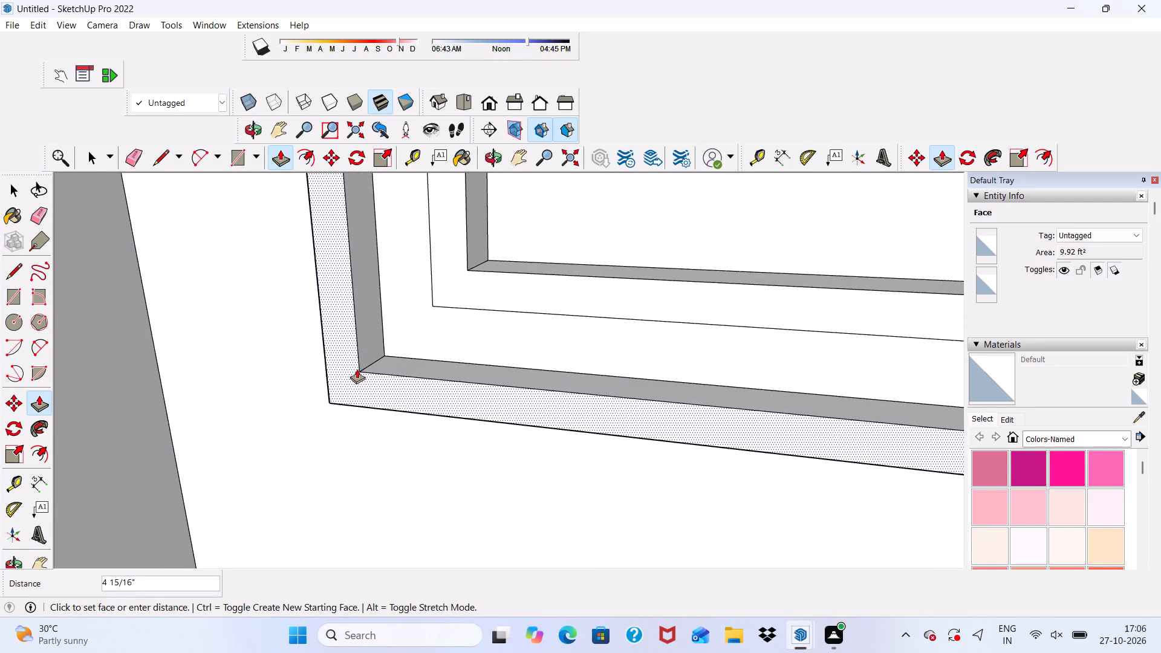
{"action": "key", "text": "3"}
{"action": "key", "text": "shift+quotedbl"}
{"action": "key", "text": "Return"}
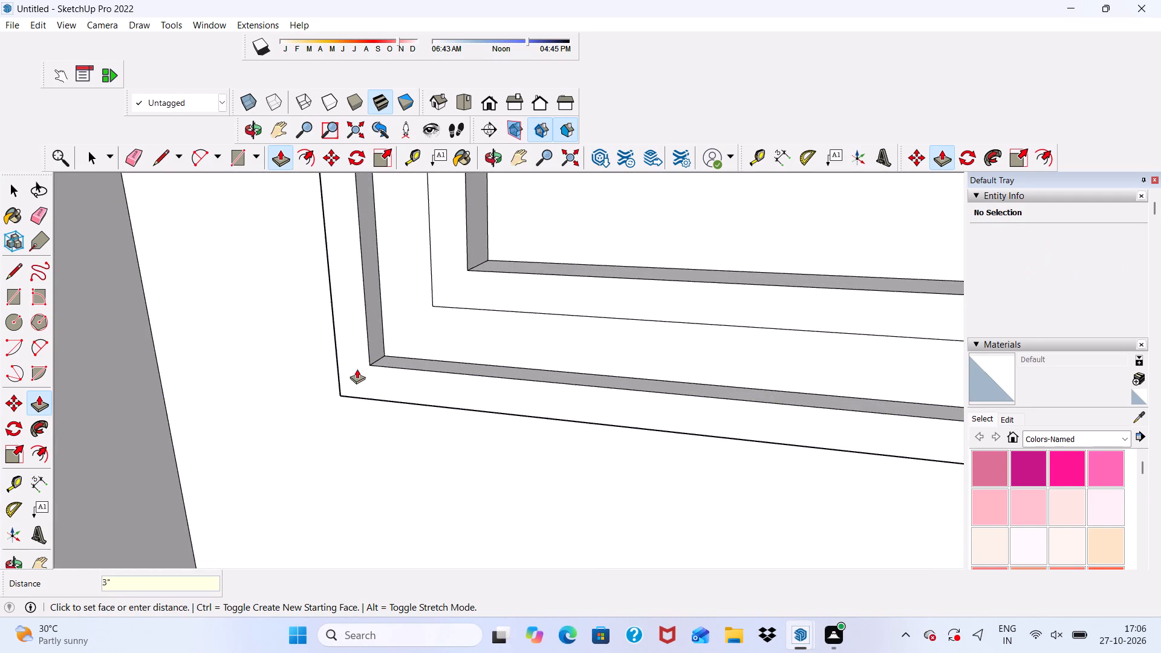
{"action": "left_click", "coordinate": [449, 259]}
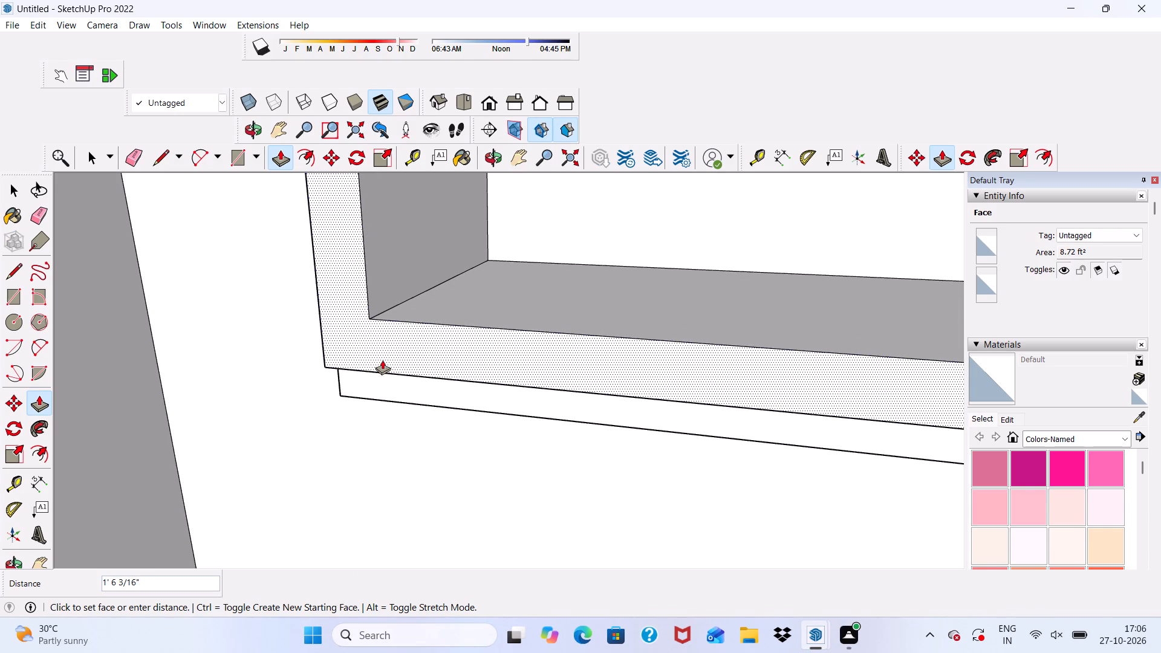
{"action": "key", "text": "3"}
{"action": "key", "text": "shift+quotedbl"}
{"action": "key", "text": "Return"}
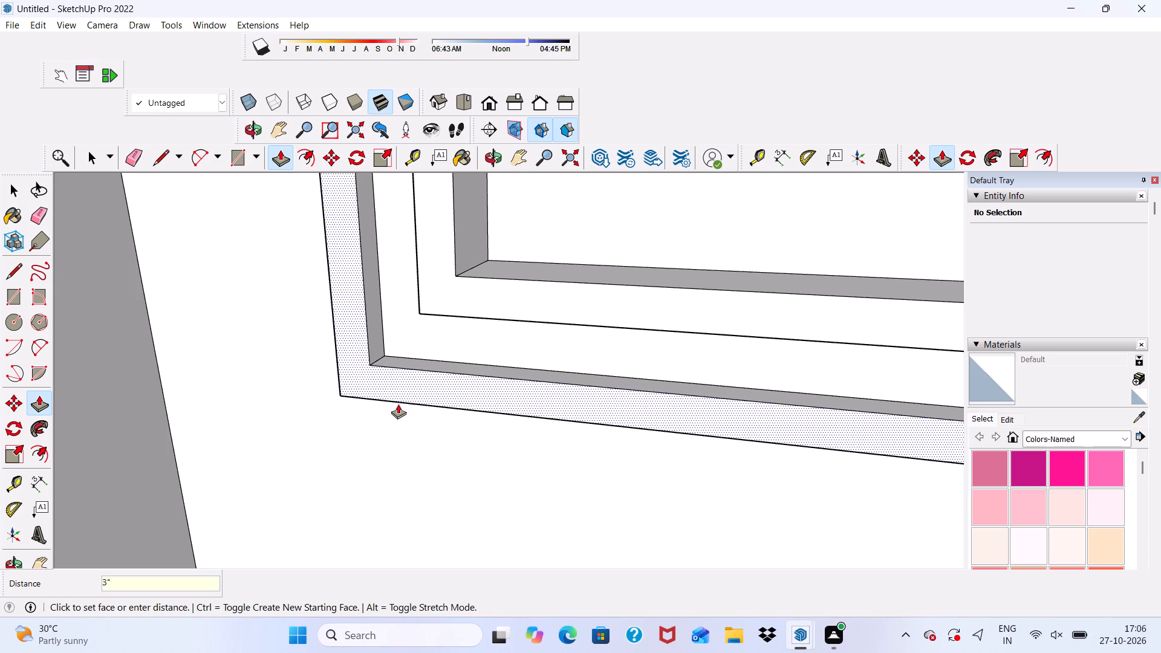
Examine the stepped window trims across all three bays of the facade from the front and from below.
{"action": "scroll", "coordinate": [398, 423], "scroll_direction": "down", "scroll_amount": 3}
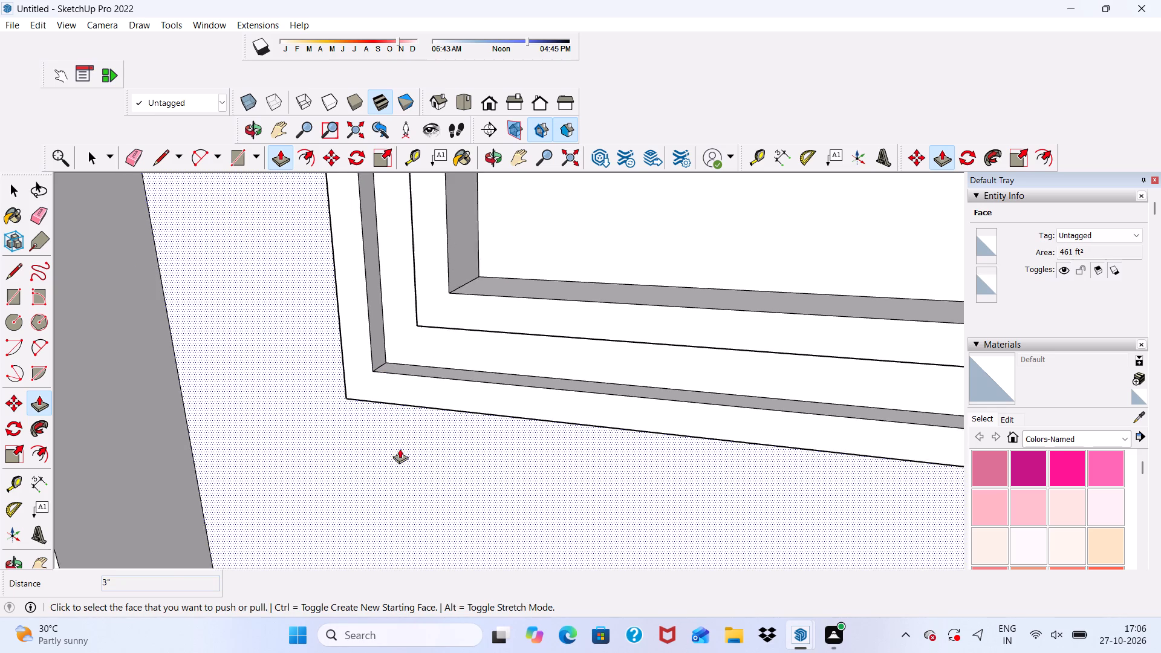
{"action": "scroll", "coordinate": [400, 449], "scroll_direction": "down", "scroll_amount": 14}
{"action": "scroll", "coordinate": [500, 336], "scroll_direction": "down", "scroll_amount": 10}
{"action": "scroll", "coordinate": [522, 411], "scroll_direction": "down", "scroll_amount": 1}
{"action": "middle_click_drag", "start_coordinate": [522, 411], "coordinate": [546, 333]}
{"action": "scroll", "coordinate": [546, 333], "scroll_direction": "up", "scroll_amount": 1}
{"action": "key", "text": "space"}
{"action": "scroll", "coordinate": [472, 328], "scroll_direction": "up", "scroll_amount": 7}
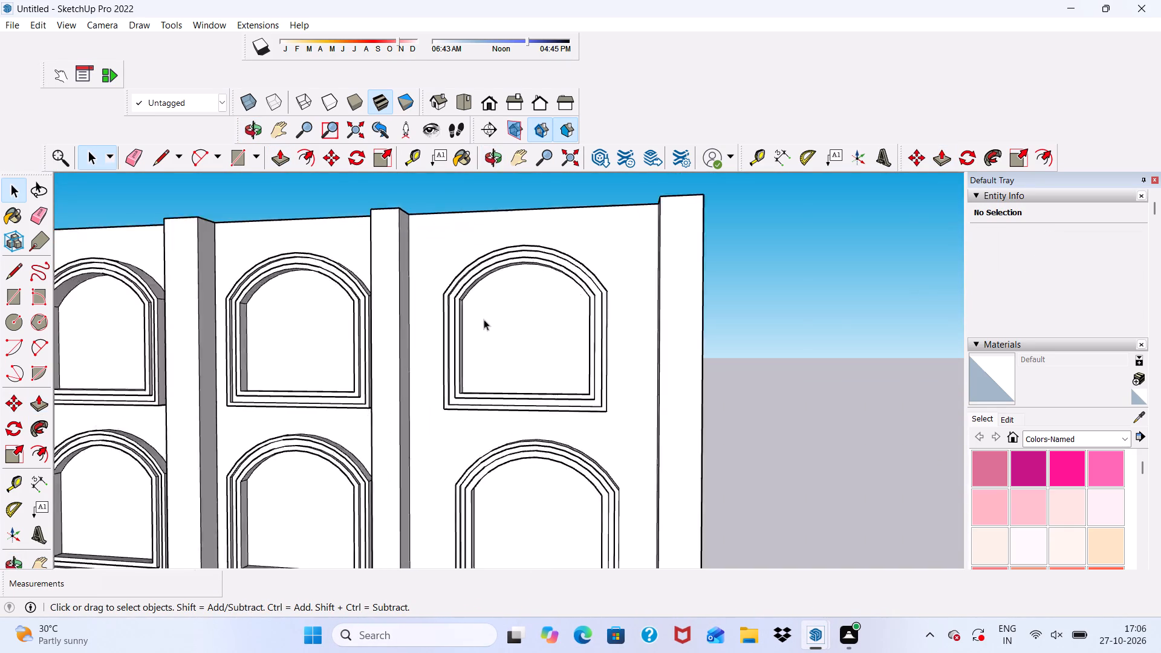
{"action": "scroll", "coordinate": [484, 319], "scroll_direction": "up", "scroll_amount": 2}
{"action": "scroll", "coordinate": [484, 308], "scroll_direction": "down", "scroll_amount": 8}
{"action": "scroll", "coordinate": [490, 308], "scroll_direction": "up", "scroll_amount": 2}
{"action": "middle_click_drag", "start_coordinate": [494, 323], "coordinate": [538, 353]}
{"action": "scroll", "coordinate": [495, 319], "scroll_direction": "down", "scroll_amount": 5}
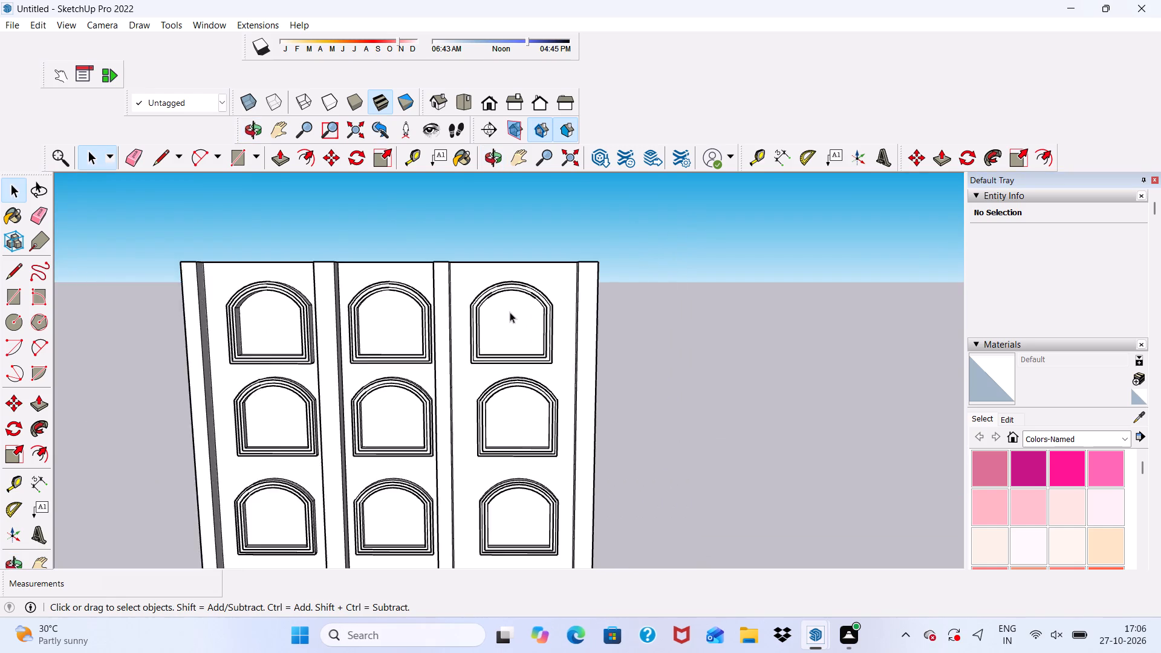
{"action": "scroll", "coordinate": [510, 312], "scroll_direction": "down", "scroll_amount": 5}
{"action": "scroll", "coordinate": [432, 382], "scroll_direction": "up", "scroll_amount": 1}
{"action": "middle_click_drag", "start_coordinate": [432, 380], "coordinate": [347, 385]}
{"action": "middle_click_drag", "start_coordinate": [380, 423], "coordinate": [515, 420]}
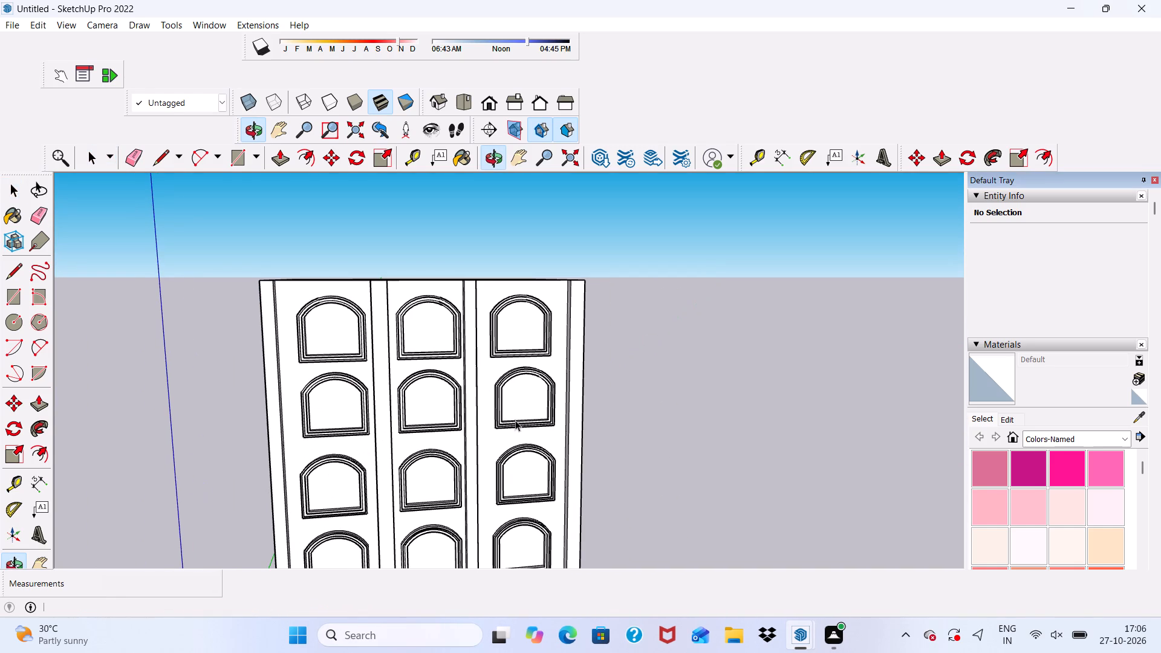
{"action": "scroll", "coordinate": [492, 420], "scroll_direction": "up", "scroll_amount": 1}
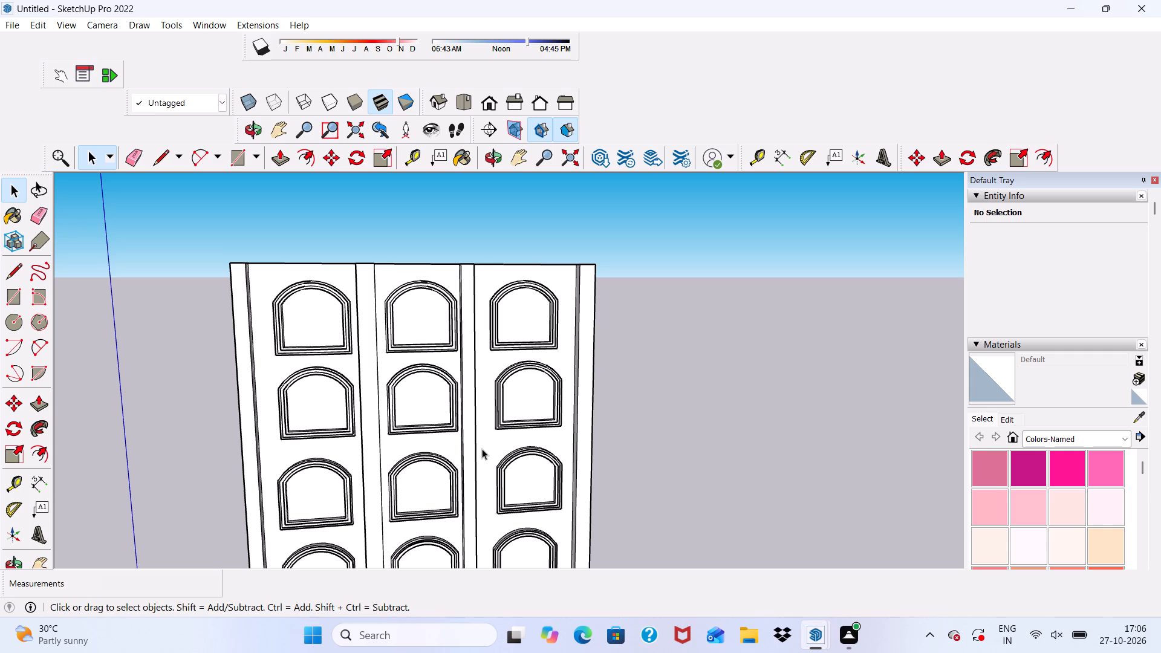
{"action": "scroll", "coordinate": [483, 440], "scroll_direction": "down", "scroll_amount": 4}
{"action": "scroll", "coordinate": [472, 545], "scroll_direction": "up", "scroll_amount": 5}
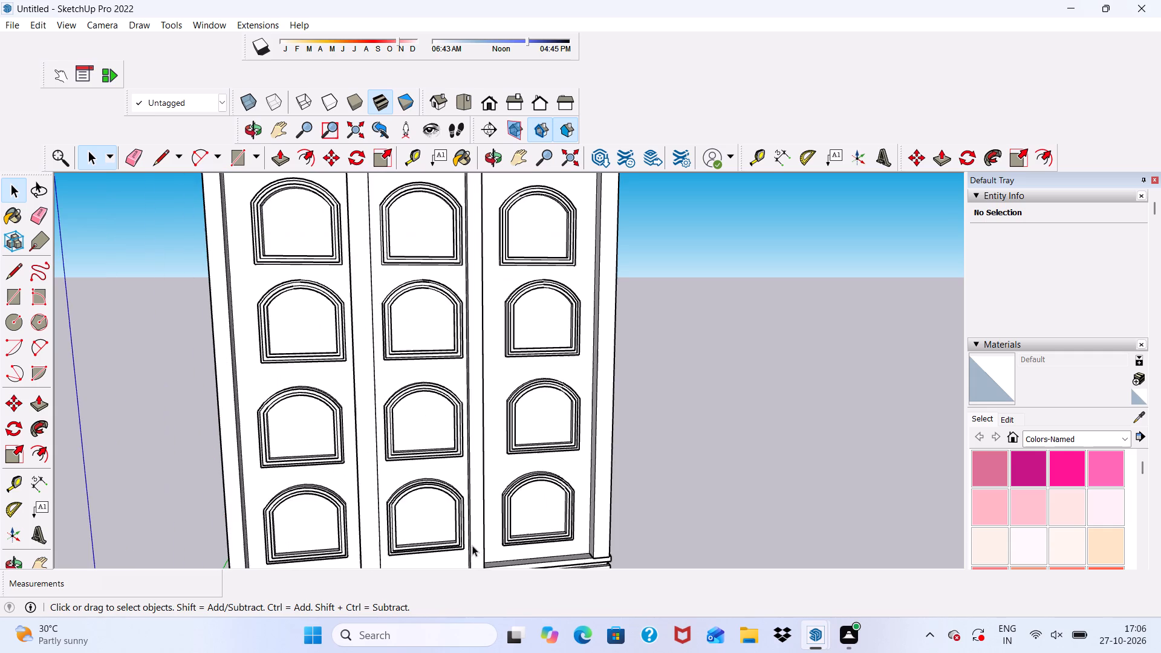
{"action": "middle_click_drag", "start_coordinate": [472, 545], "coordinate": [336, 398]}
{"action": "scroll", "coordinate": [343, 388], "scroll_direction": "up", "scroll_amount": 7}
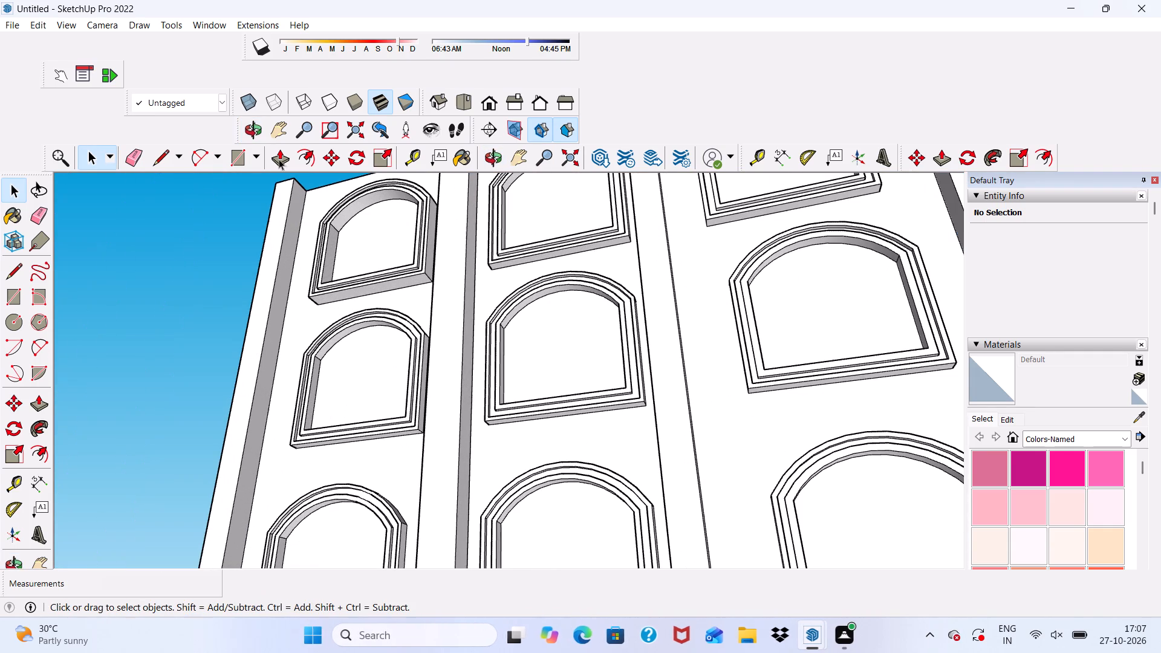
Extend the underside of the left bay's top window frame downward by about 10 3/4" with Push/Pull to form a sill.
{"action": "left_click", "coordinate": [233, 160]}
{"action": "scroll", "coordinate": [302, 265], "scroll_direction": "up", "scroll_amount": 2}
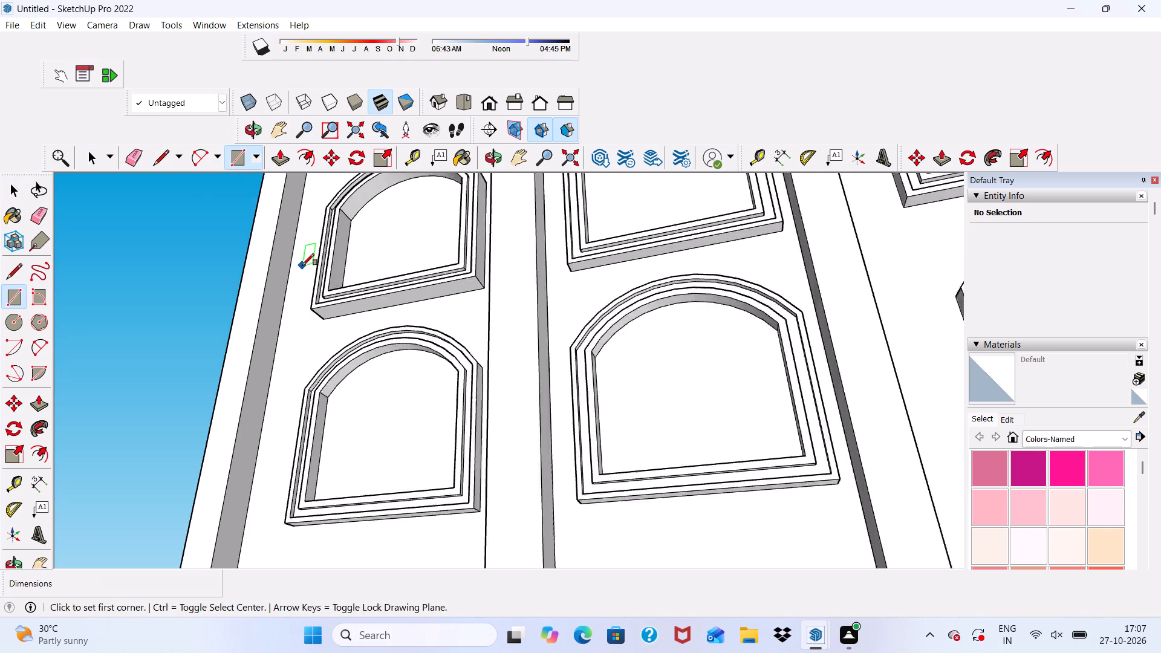
{"action": "scroll", "coordinate": [302, 265], "scroll_direction": "up", "scroll_amount": 9}
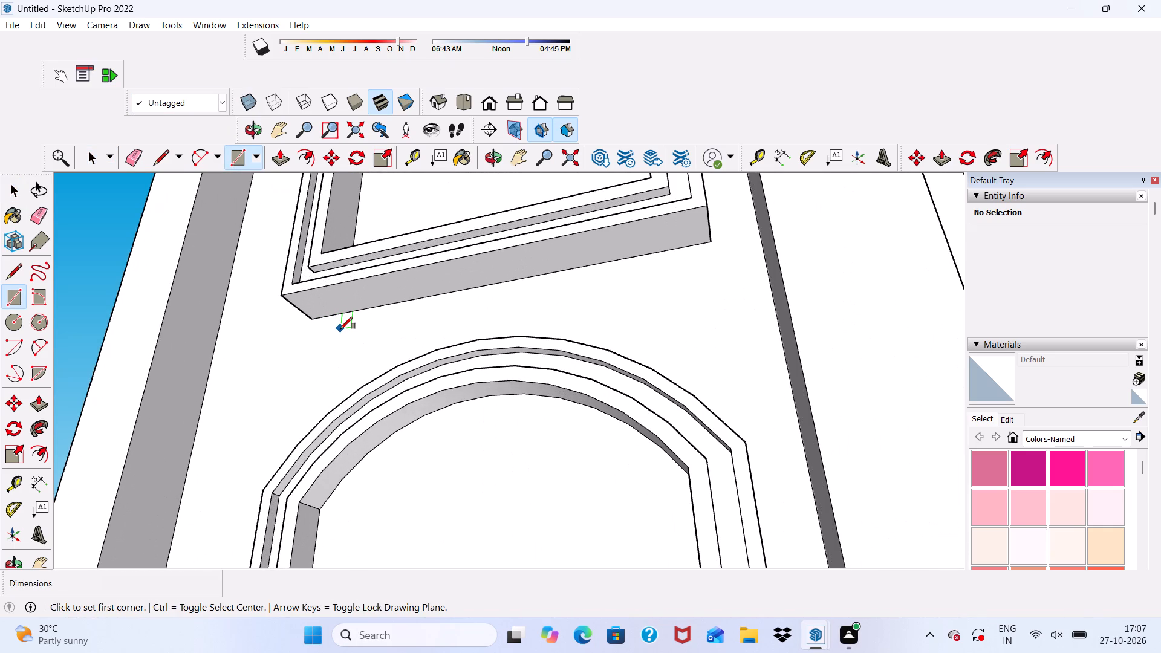
{"action": "key", "text": "space"}
{"action": "scroll", "coordinate": [341, 317], "scroll_direction": "up", "scroll_amount": 3}
{"action": "left_click", "coordinate": [343, 287]}
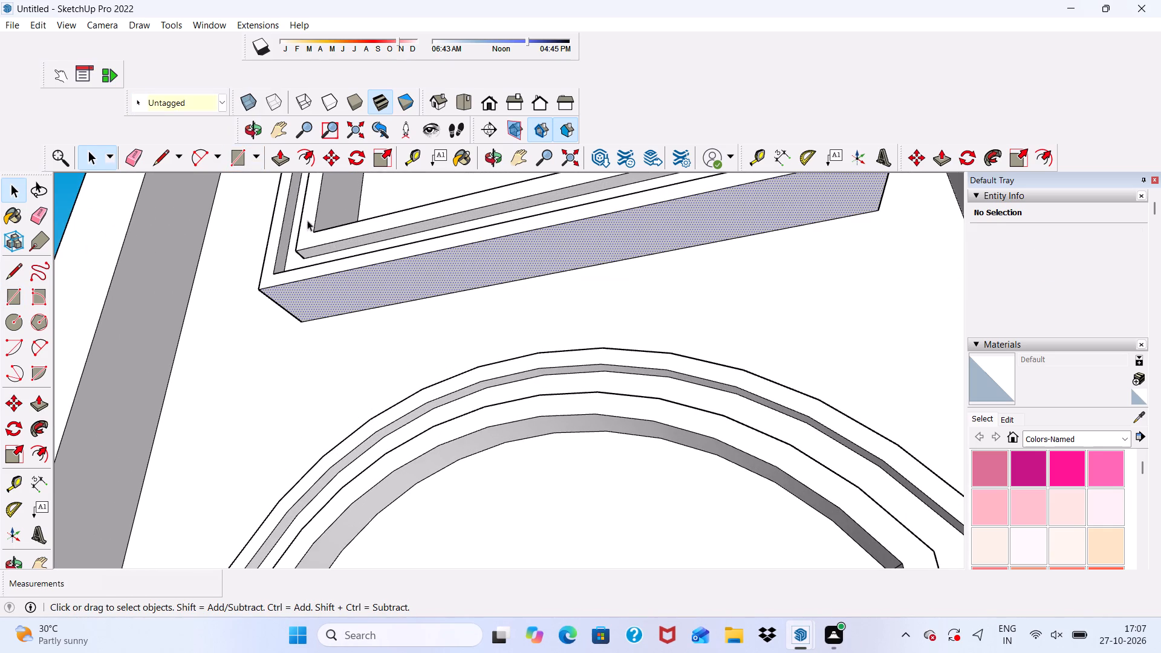
{"action": "left_click", "coordinate": [276, 155]}
{"action": "left_click", "coordinate": [303, 282]}
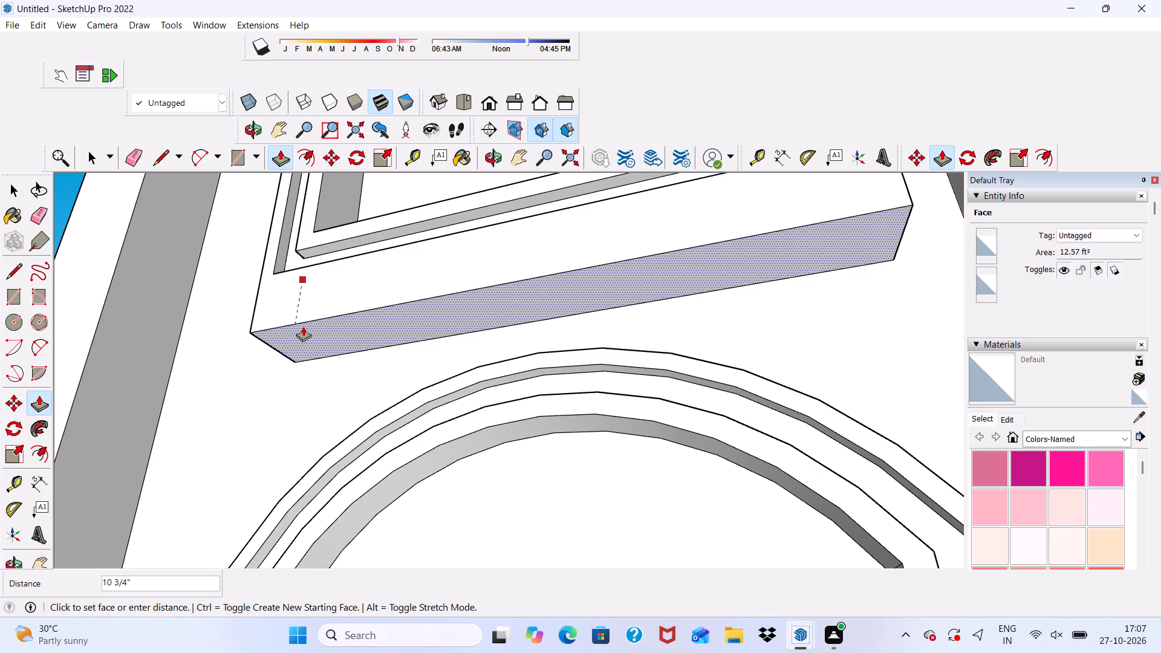
{"action": "left_click", "coordinate": [303, 326]}
Draw a rectangle about 2 7/8" by 10' 11/16" across the front of the sill under the left bay's top window.
{"action": "scroll", "coordinate": [278, 292], "scroll_direction": "down", "scroll_amount": 6}
{"action": "key", "text": "space"}
{"action": "middle_click_drag", "start_coordinate": [430, 279], "coordinate": [453, 319]}
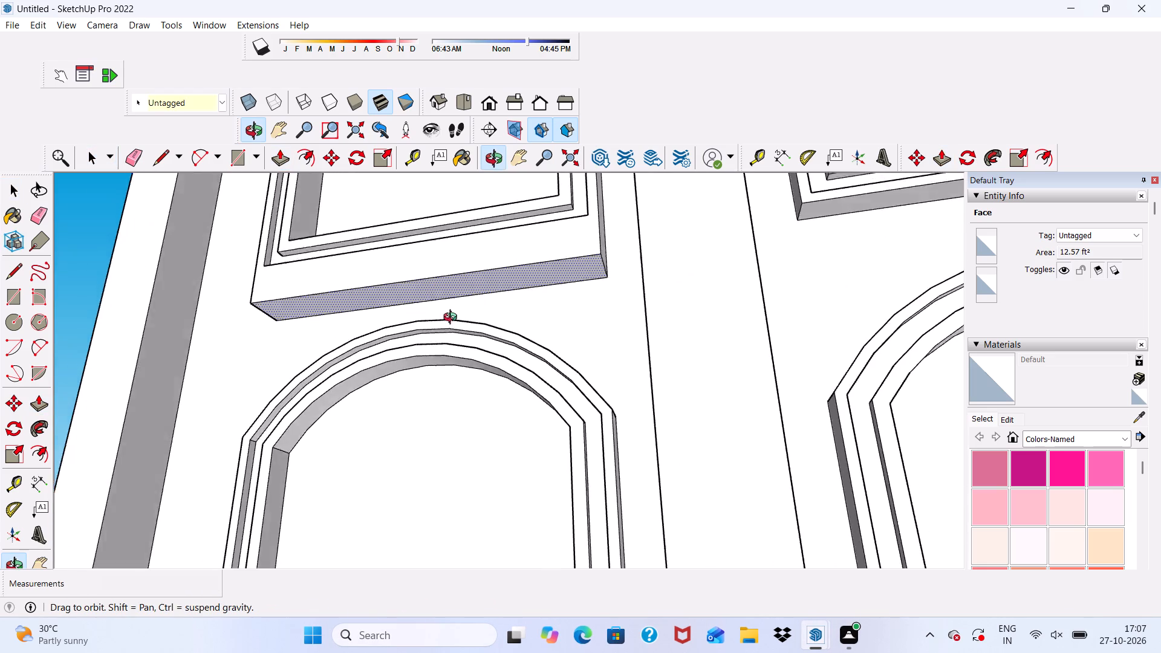
{"action": "middle_click_drag", "start_coordinate": [453, 319], "coordinate": [470, 448]}
{"action": "scroll", "coordinate": [466, 442], "scroll_direction": "down", "scroll_amount": 1}
{"action": "left_click", "coordinate": [233, 160]}
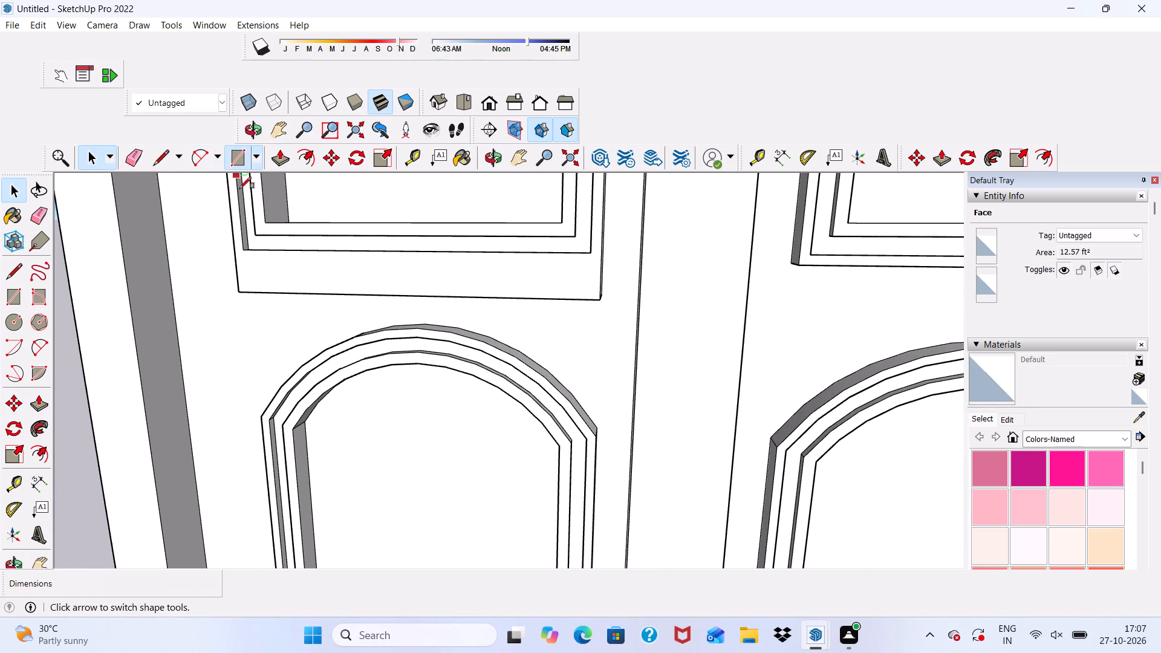
{"action": "scroll", "coordinate": [241, 254], "scroll_direction": "up", "scroll_amount": 6}
{"action": "left_click", "coordinate": [231, 250]}
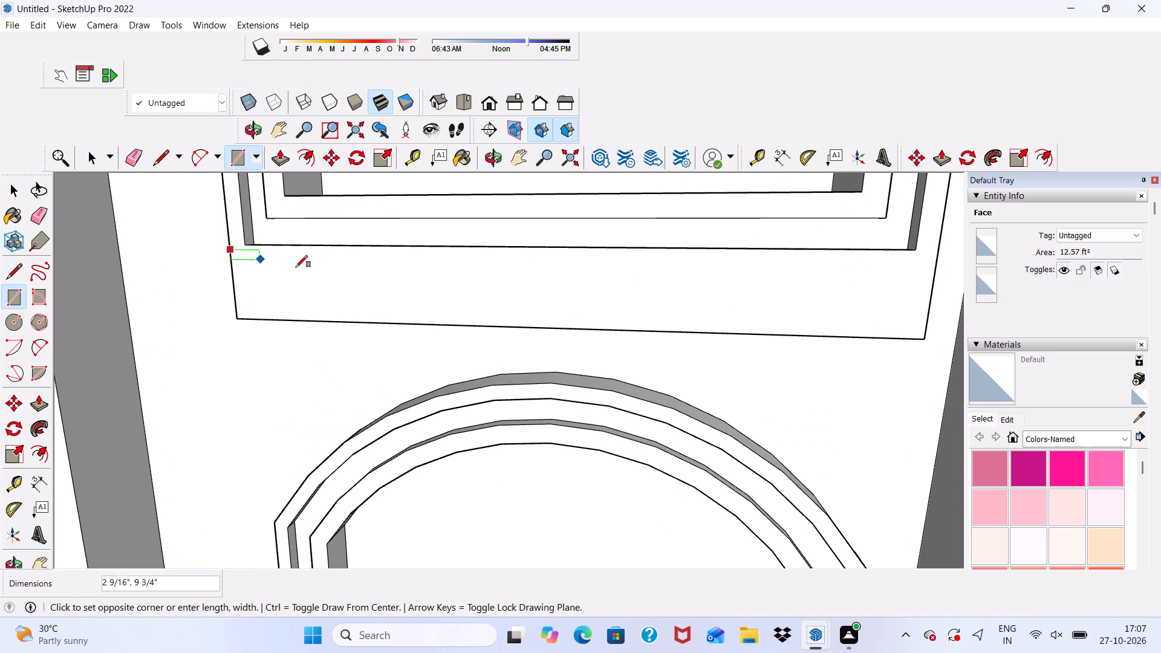
{"action": "scroll", "coordinate": [310, 274], "scroll_direction": "down", "scroll_amount": 4}
{"action": "scroll", "coordinate": [785, 238], "scroll_direction": "up", "scroll_amount": 3}
{"action": "scroll", "coordinate": [697, 279], "scroll_direction": "up", "scroll_amount": 3}
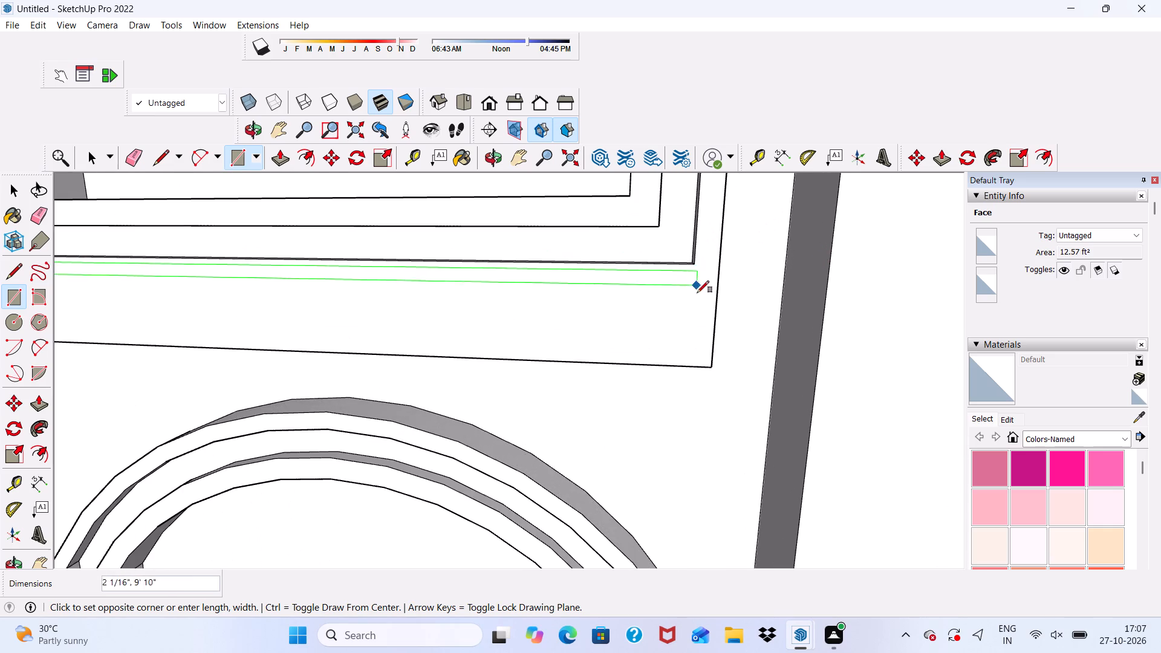
{"action": "scroll", "coordinate": [712, 290], "scroll_direction": "up", "scroll_amount": 3}
{"action": "left_click", "coordinate": [718, 294]}
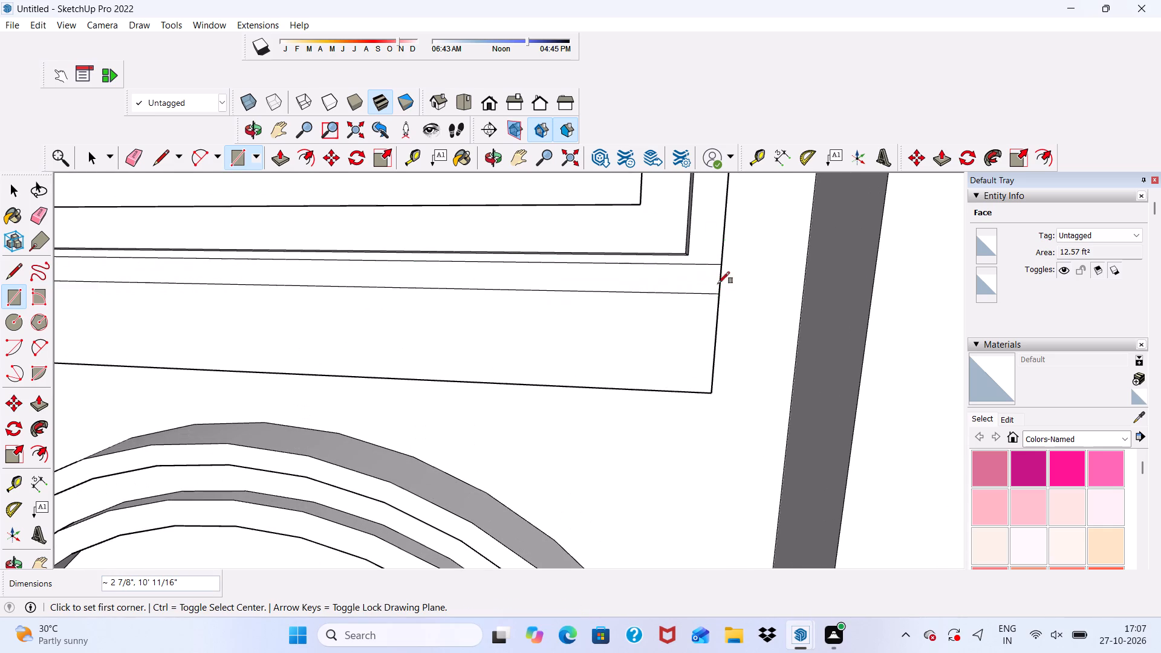
Copy the band under the left bay's top window about 10 3/16" down to the sill's bottom edge.
{"action": "scroll", "coordinate": [686, 236], "scroll_direction": "down", "scroll_amount": 6}
{"action": "scroll", "coordinate": [542, 356], "scroll_direction": "up", "scroll_amount": 1}
{"action": "key", "text": "space"}
{"action": "scroll", "coordinate": [184, 262], "scroll_direction": "up", "scroll_amount": 4}
{"action": "double_click", "coordinate": [194, 271]}
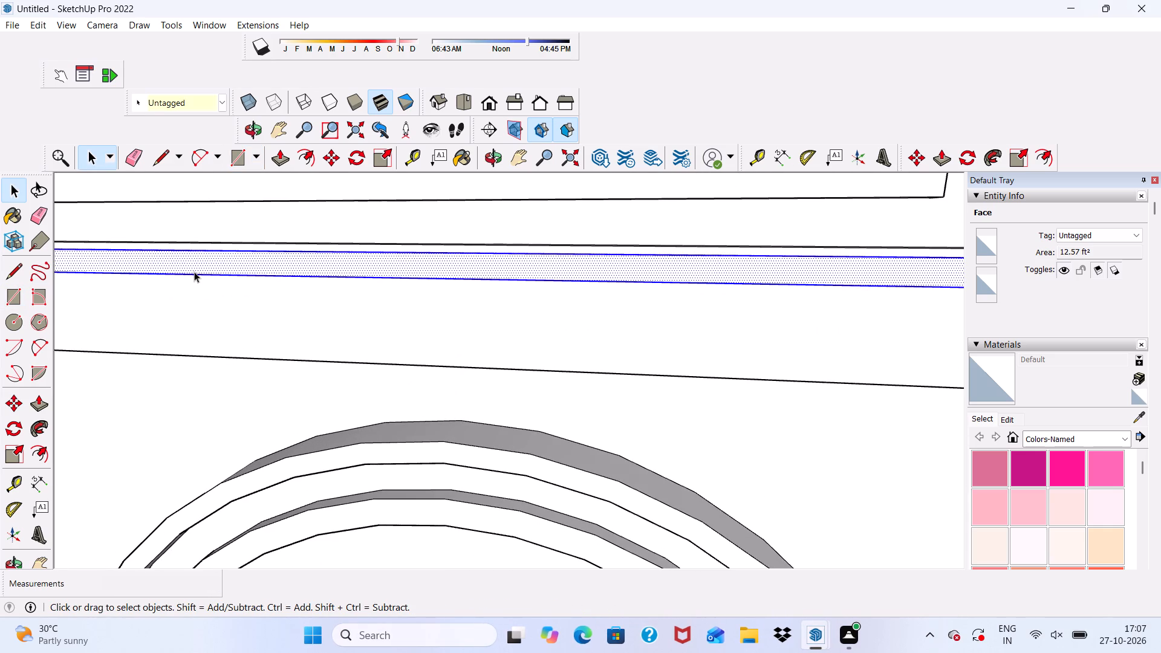
{"action": "left_click", "coordinate": [329, 155]}
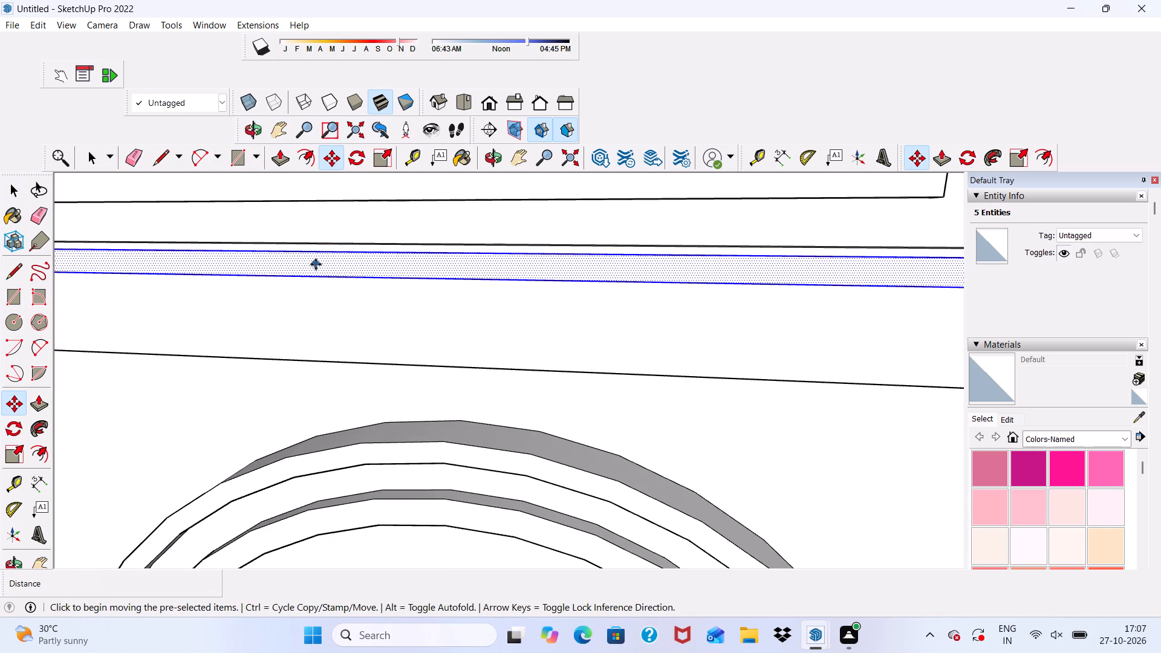
{"action": "left_click", "coordinate": [316, 264]}
{"action": "scroll", "coordinate": [324, 336], "scroll_direction": "down", "scroll_amount": 1}
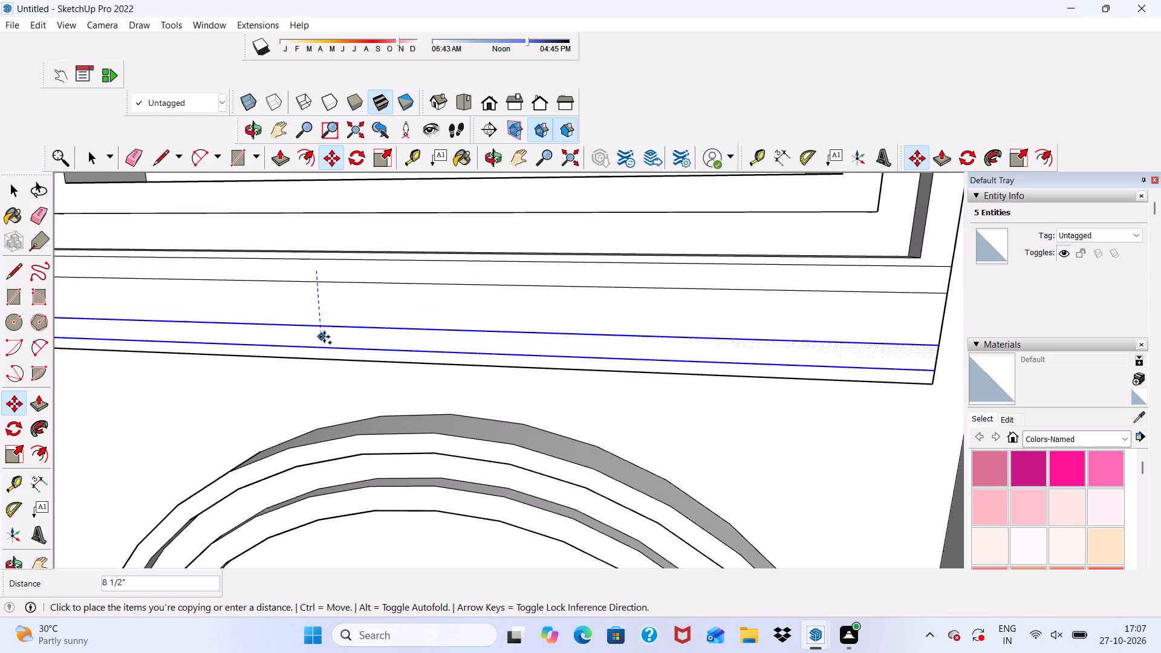
{"action": "scroll", "coordinate": [324, 345], "scroll_direction": "up", "scroll_amount": 1}
{"action": "left_click", "coordinate": [322, 349]}
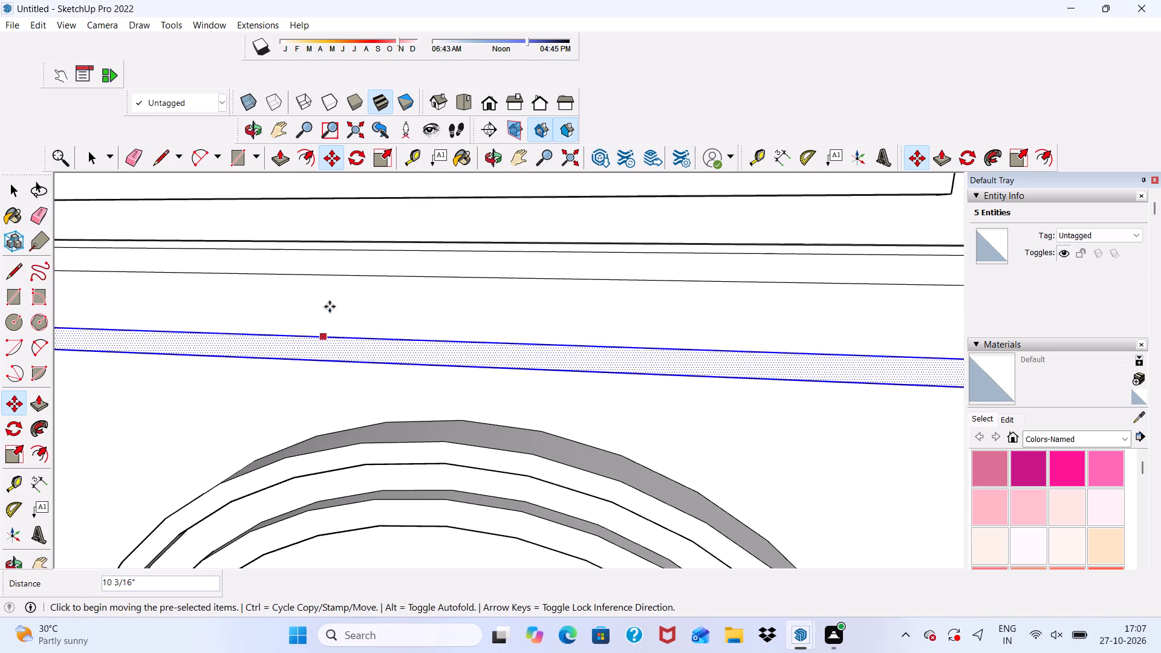
{"action": "scroll", "coordinate": [321, 287], "scroll_direction": "down", "scroll_amount": 9}
{"action": "middle_click_drag", "start_coordinate": [339, 312], "coordinate": [451, 337]}
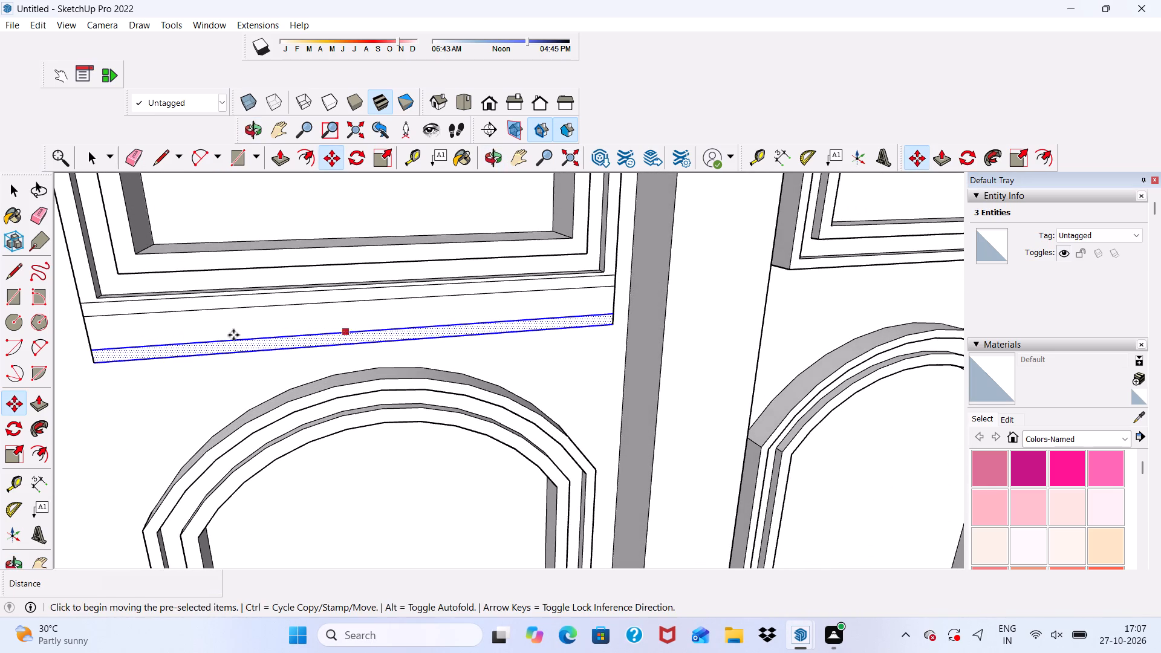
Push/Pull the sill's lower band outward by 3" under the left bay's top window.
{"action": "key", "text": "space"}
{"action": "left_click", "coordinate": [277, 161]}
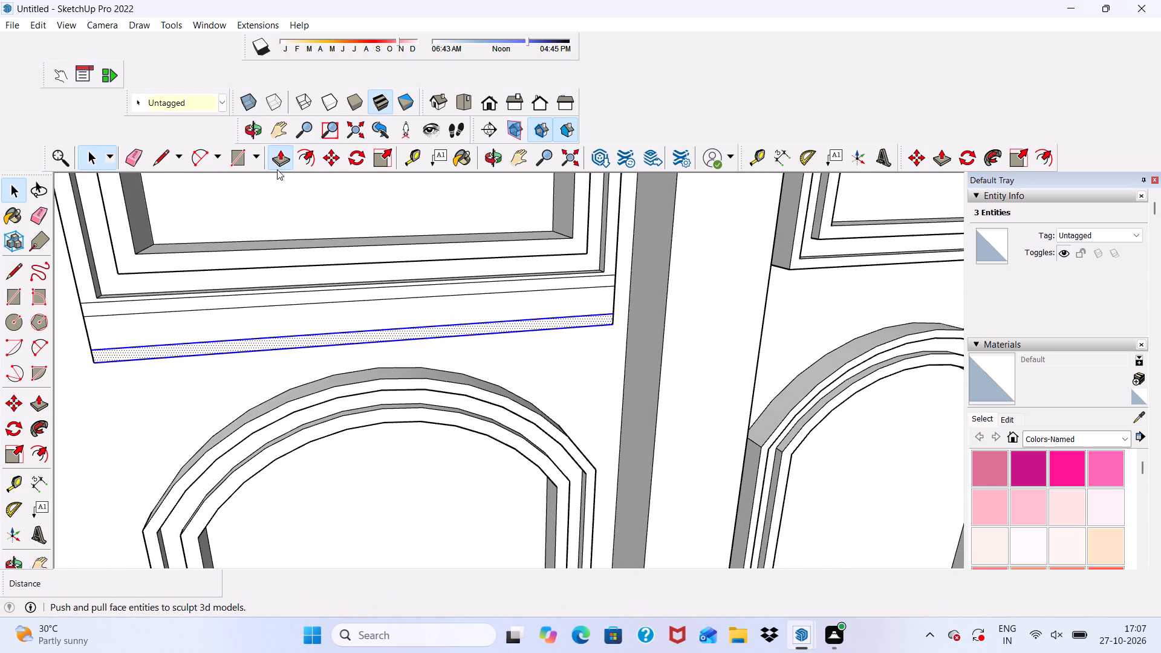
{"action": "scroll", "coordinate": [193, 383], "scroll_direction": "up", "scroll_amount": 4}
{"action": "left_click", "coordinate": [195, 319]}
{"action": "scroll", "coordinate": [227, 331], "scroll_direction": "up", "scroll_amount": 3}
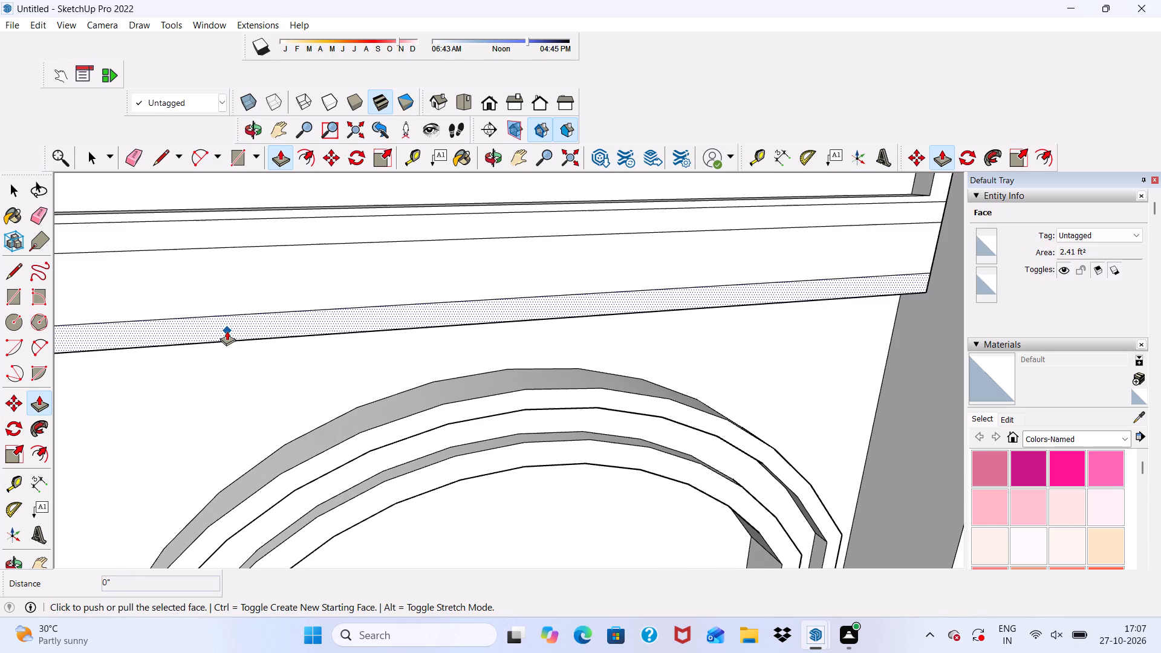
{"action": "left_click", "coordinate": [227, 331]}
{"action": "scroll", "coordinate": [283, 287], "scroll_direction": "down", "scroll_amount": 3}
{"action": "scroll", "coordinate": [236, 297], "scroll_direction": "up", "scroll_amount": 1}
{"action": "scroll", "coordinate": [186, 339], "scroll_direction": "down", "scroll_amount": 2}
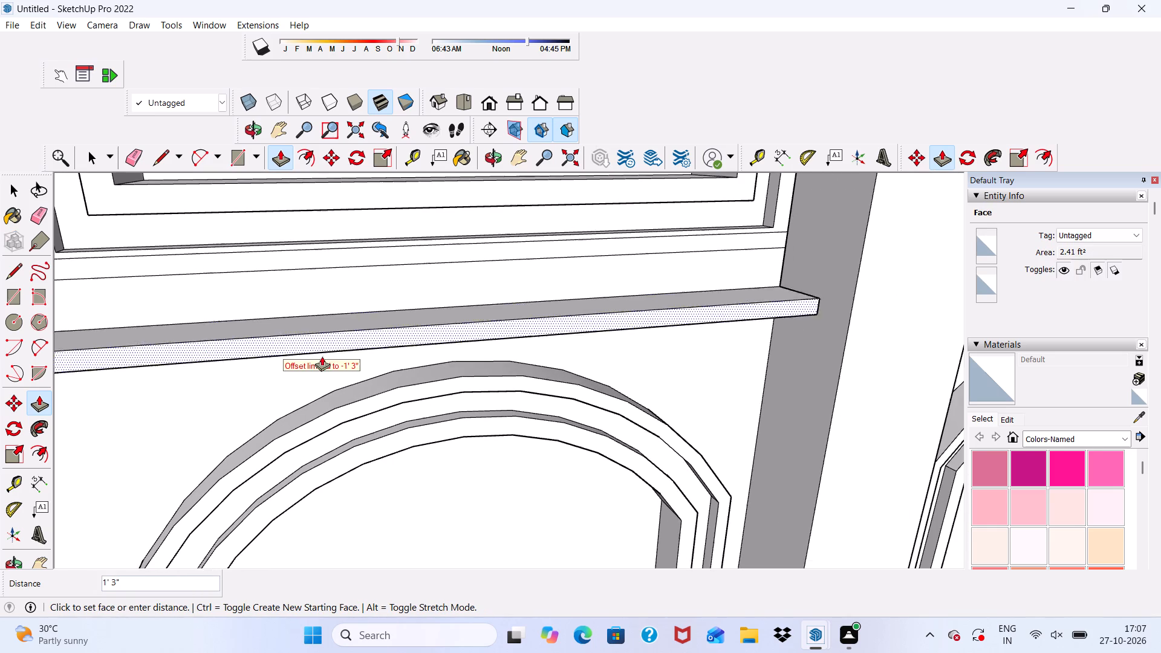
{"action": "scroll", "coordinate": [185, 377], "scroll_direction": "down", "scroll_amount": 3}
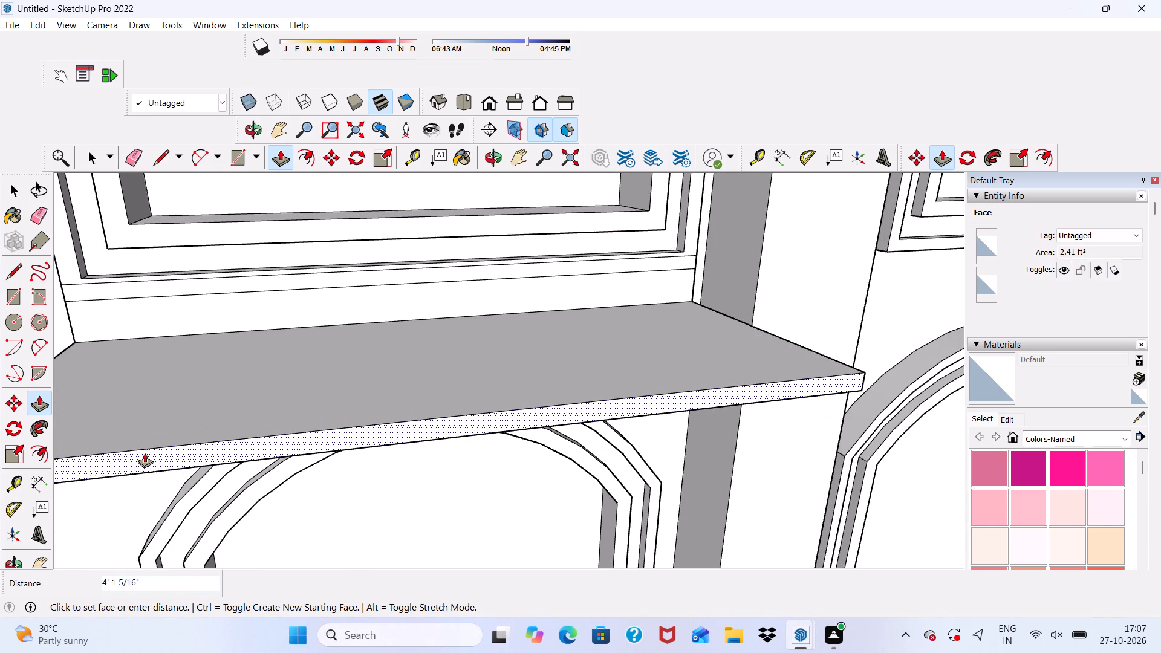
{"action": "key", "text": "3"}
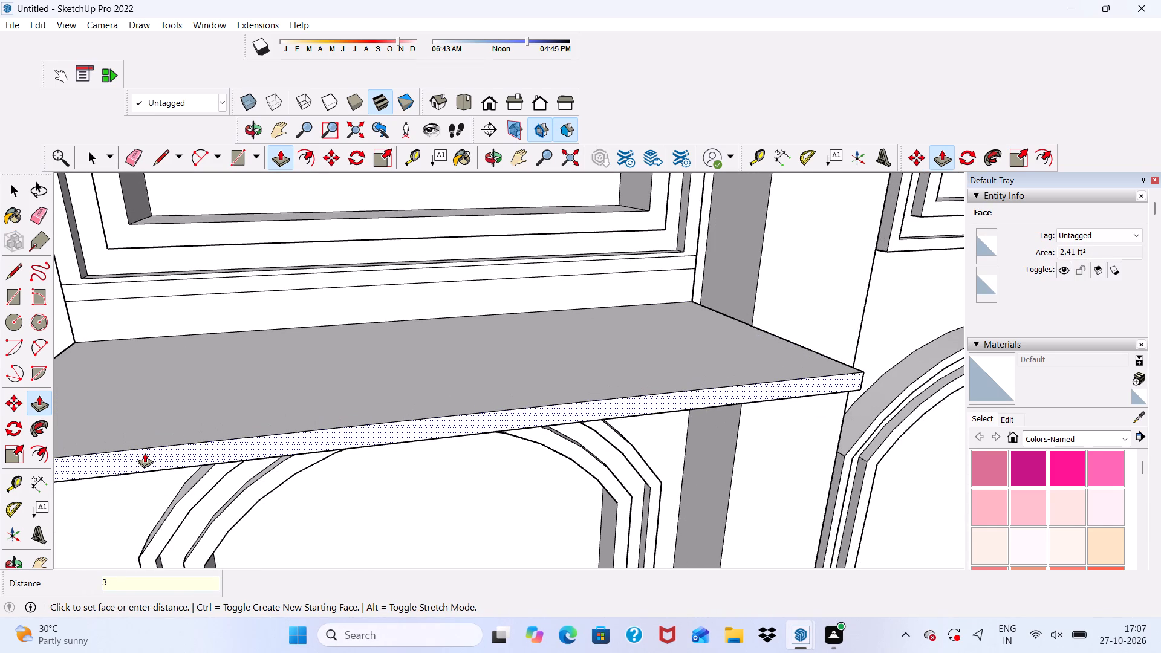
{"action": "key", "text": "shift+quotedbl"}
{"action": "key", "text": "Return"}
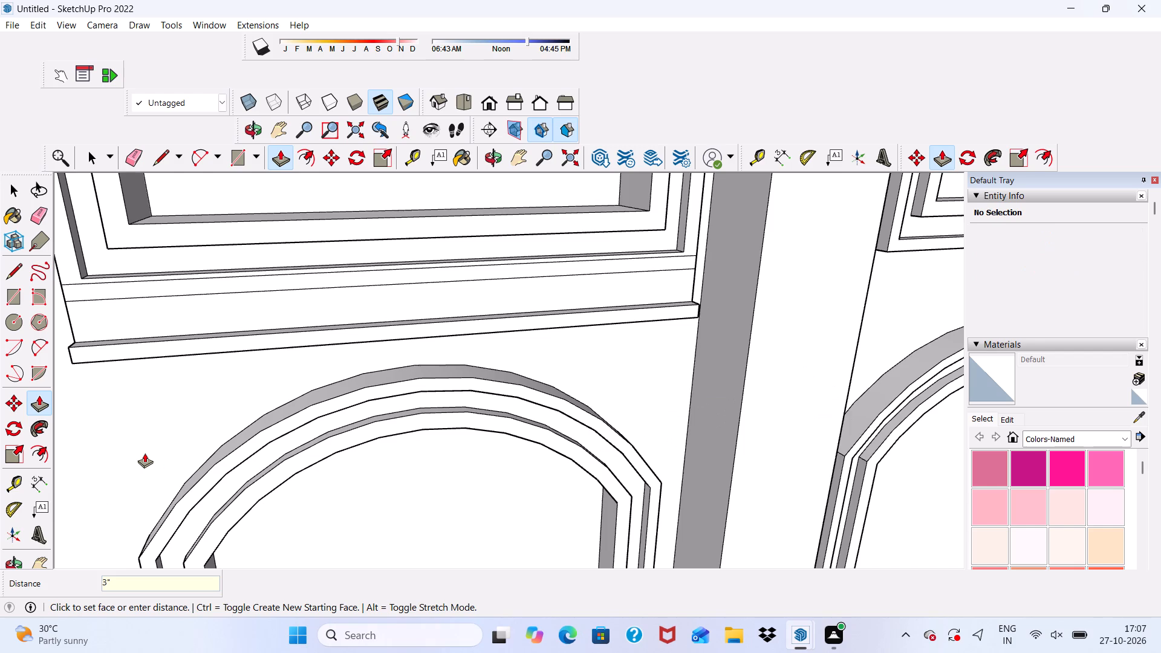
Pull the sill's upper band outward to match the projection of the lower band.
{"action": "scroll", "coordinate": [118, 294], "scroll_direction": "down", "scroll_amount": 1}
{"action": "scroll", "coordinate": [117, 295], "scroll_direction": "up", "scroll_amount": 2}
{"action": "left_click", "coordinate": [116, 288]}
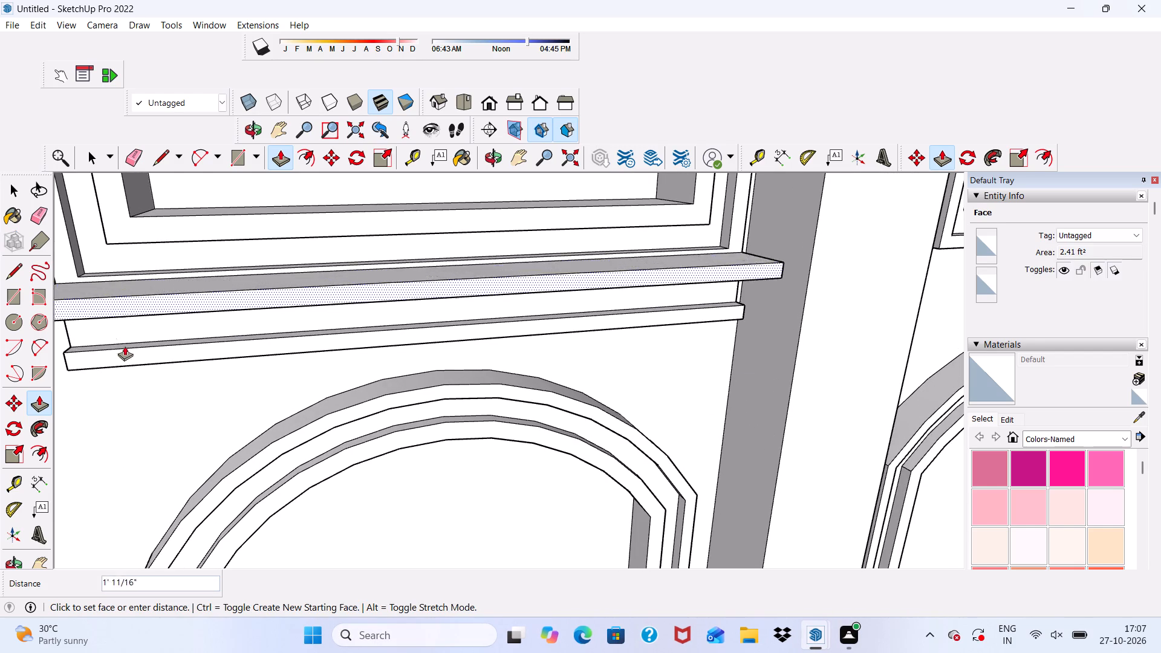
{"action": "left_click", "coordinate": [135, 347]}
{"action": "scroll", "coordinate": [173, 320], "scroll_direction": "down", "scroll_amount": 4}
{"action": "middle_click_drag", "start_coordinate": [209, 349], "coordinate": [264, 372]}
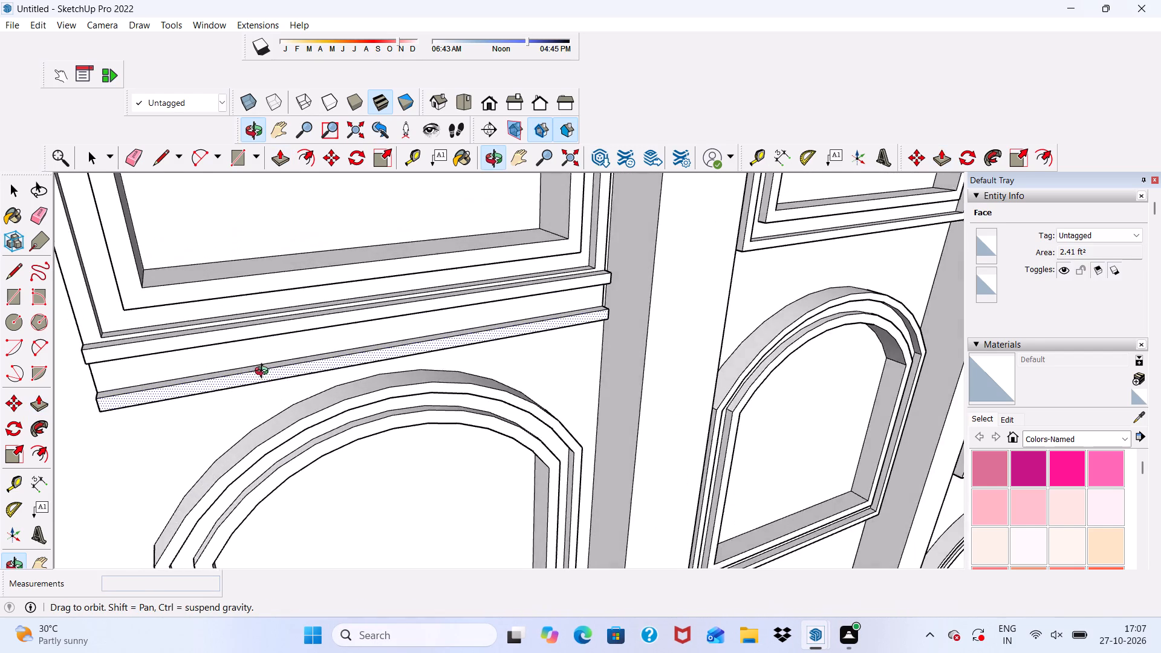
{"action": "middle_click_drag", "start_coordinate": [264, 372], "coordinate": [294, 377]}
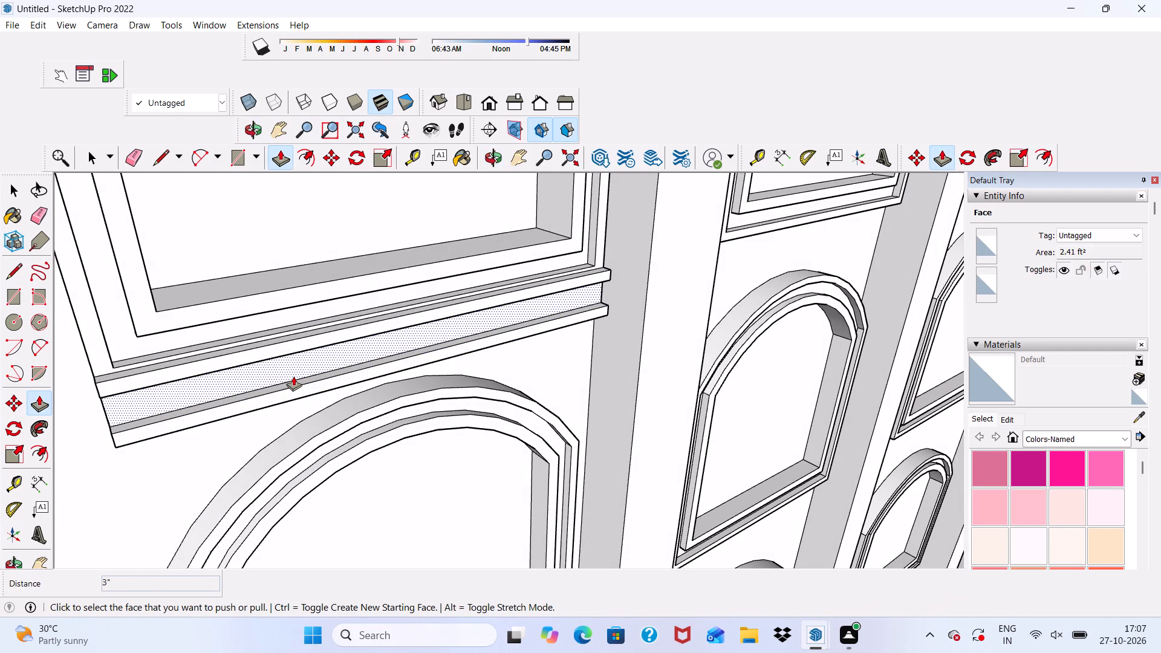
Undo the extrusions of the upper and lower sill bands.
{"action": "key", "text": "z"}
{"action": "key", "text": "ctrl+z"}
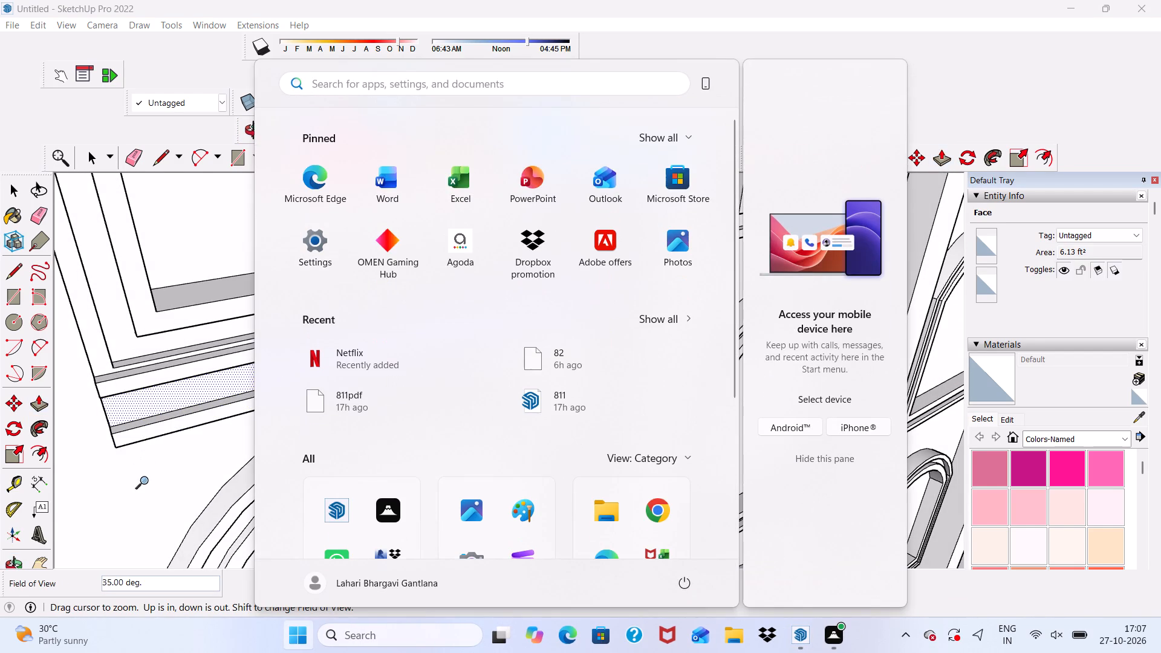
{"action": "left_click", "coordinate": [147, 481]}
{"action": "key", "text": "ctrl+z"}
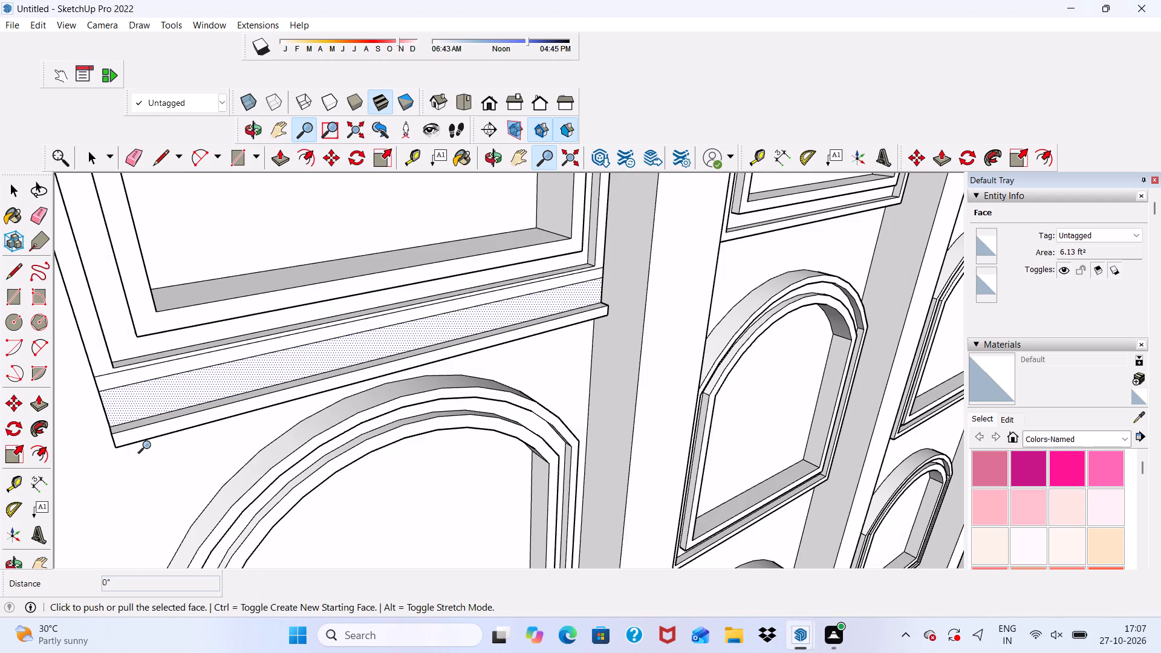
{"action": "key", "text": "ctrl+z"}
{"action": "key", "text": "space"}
Push/Pull the lower sill band under the left bay's top window outward by 3".
{"action": "scroll", "coordinate": [107, 348], "scroll_direction": "up", "scroll_amount": 3}
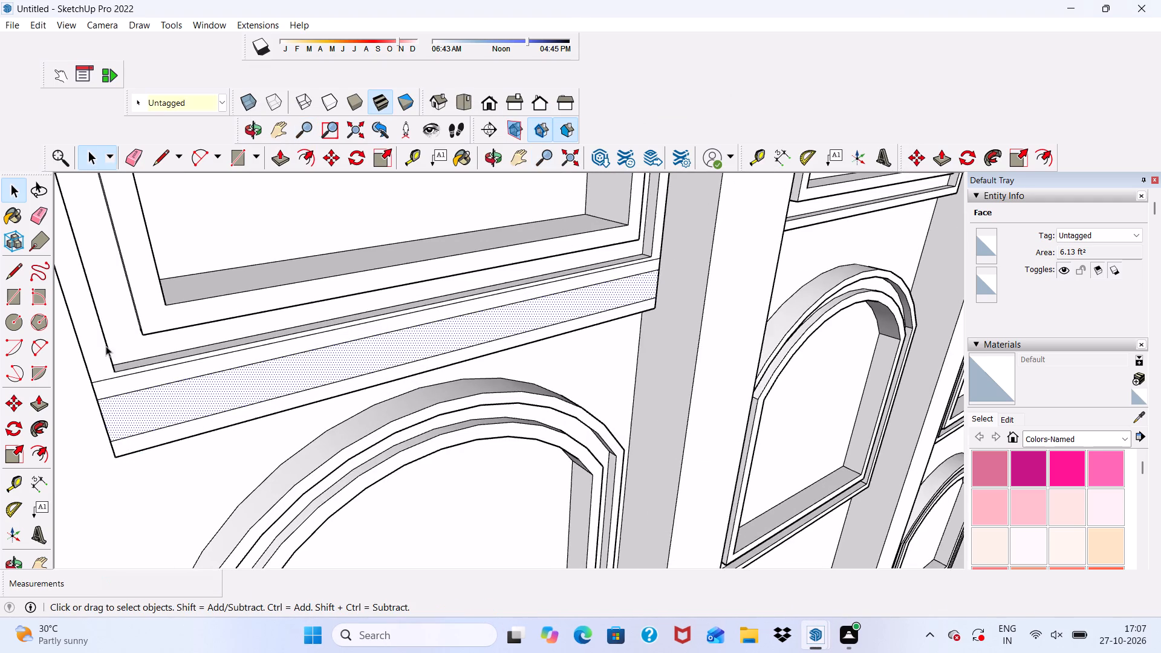
{"action": "middle_click_drag", "start_coordinate": [117, 401], "coordinate": [252, 371]}
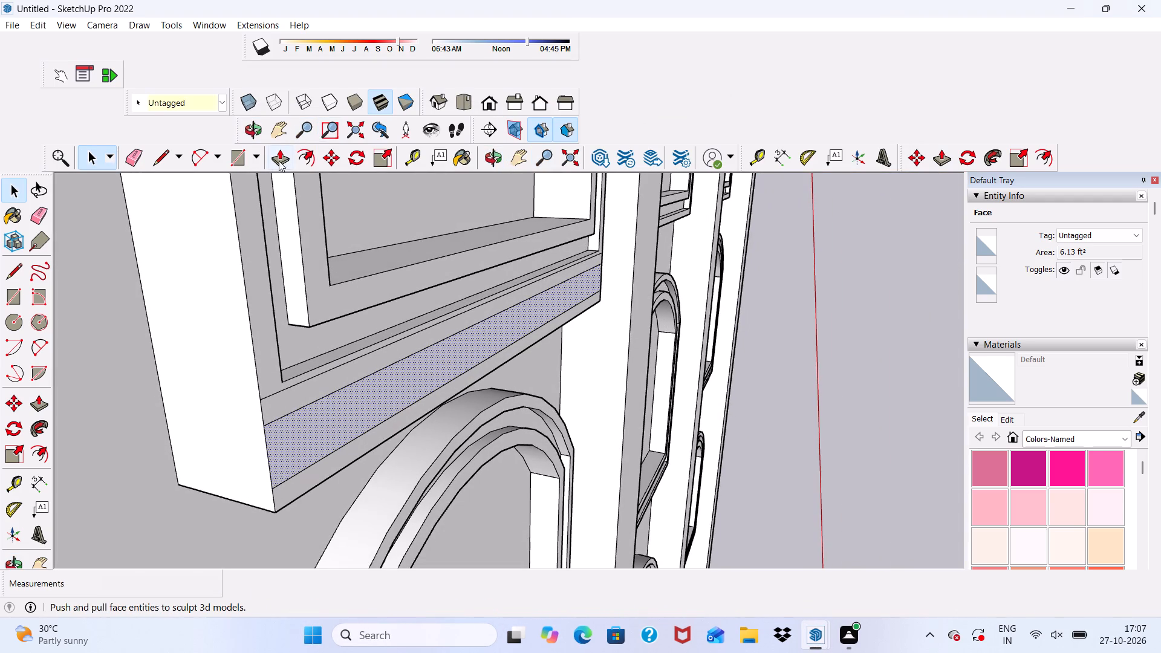
{"action": "left_click", "coordinate": [284, 158]}
{"action": "scroll", "coordinate": [288, 371], "scroll_direction": "up", "scroll_amount": 3}
{"action": "key", "text": "space"}
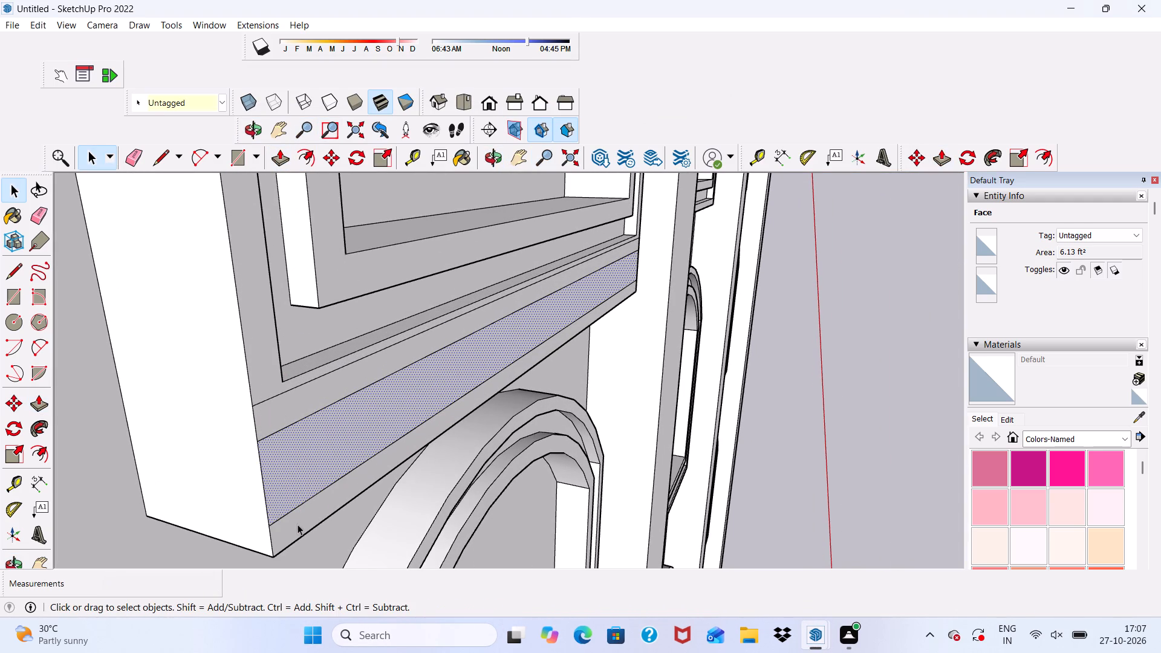
{"action": "left_click", "coordinate": [298, 524]}
{"action": "left_click", "coordinate": [278, 157]}
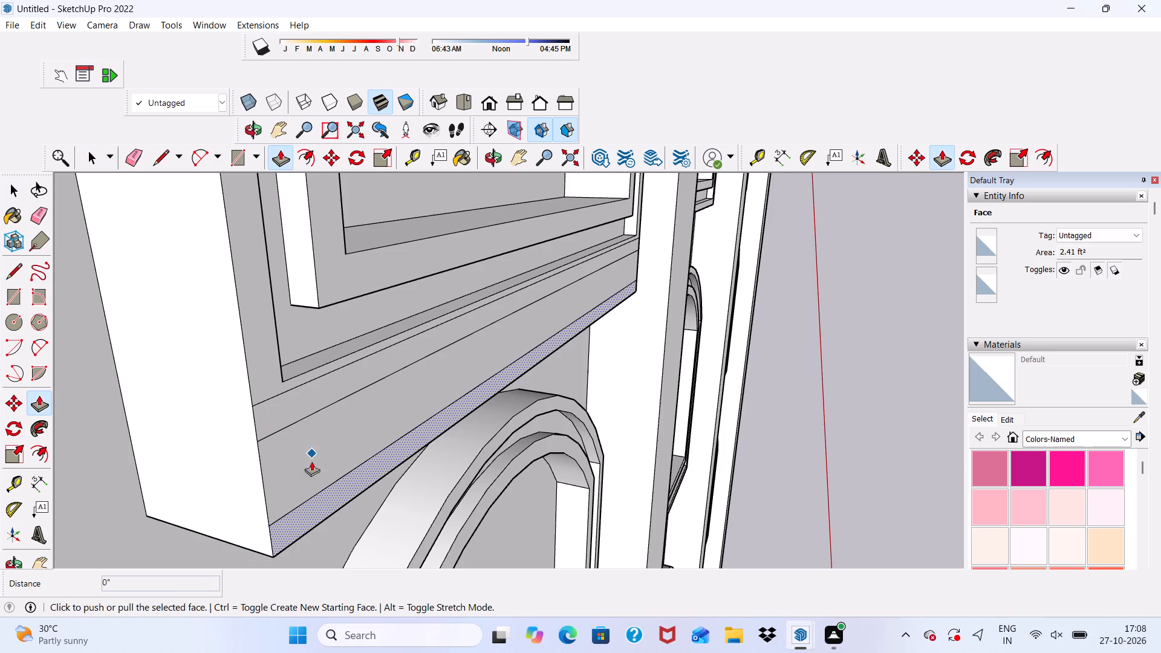
{"action": "left_click", "coordinate": [300, 525]}
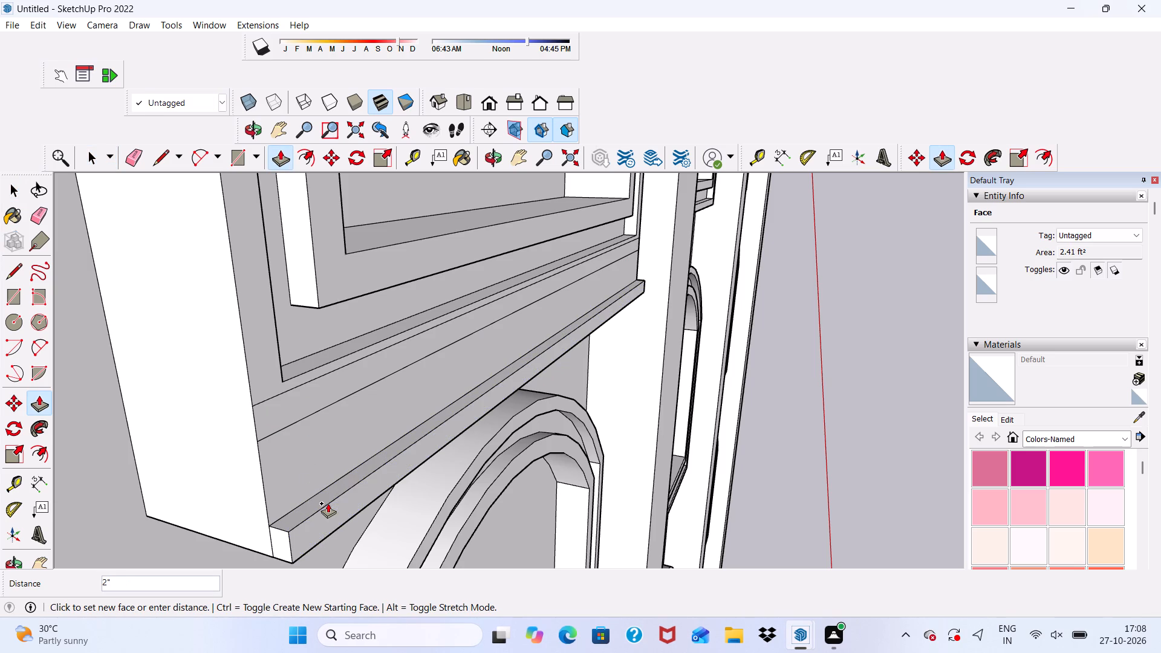
{"action": "key", "text": "3"}
{"action": "key", "text": "shift+quotedbl"}
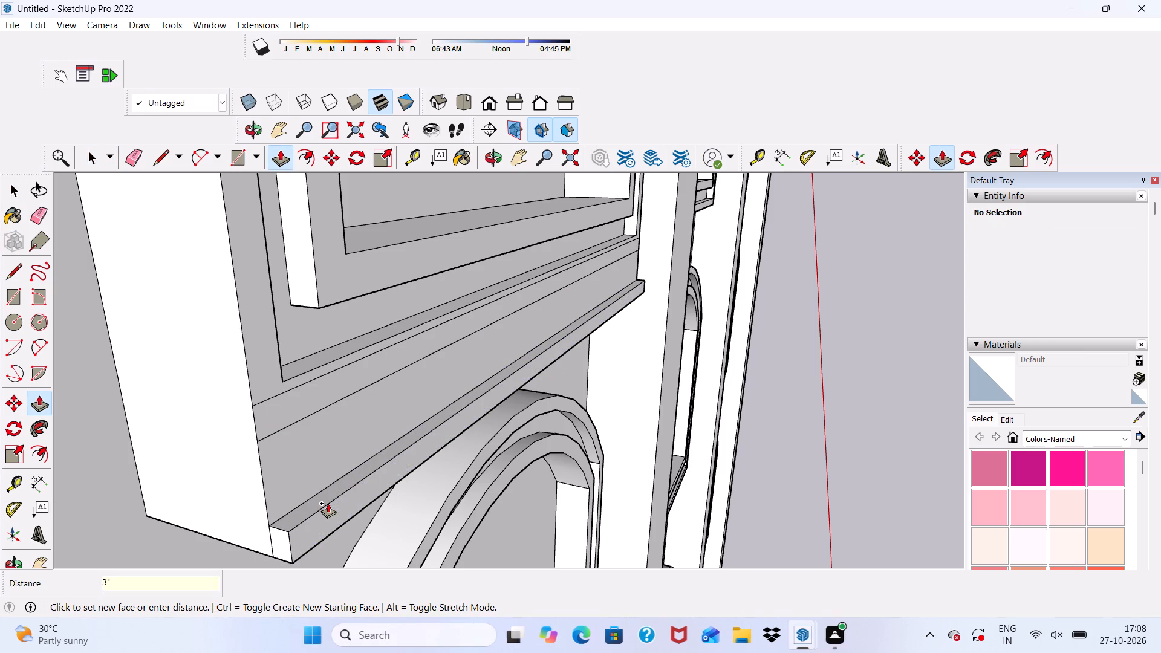
{"action": "key", "text": "Return"}
Push/Pull the upper sill band under the left bay's top window outward by 3".
{"action": "scroll", "coordinate": [261, 418], "scroll_direction": "up", "scroll_amount": 4}
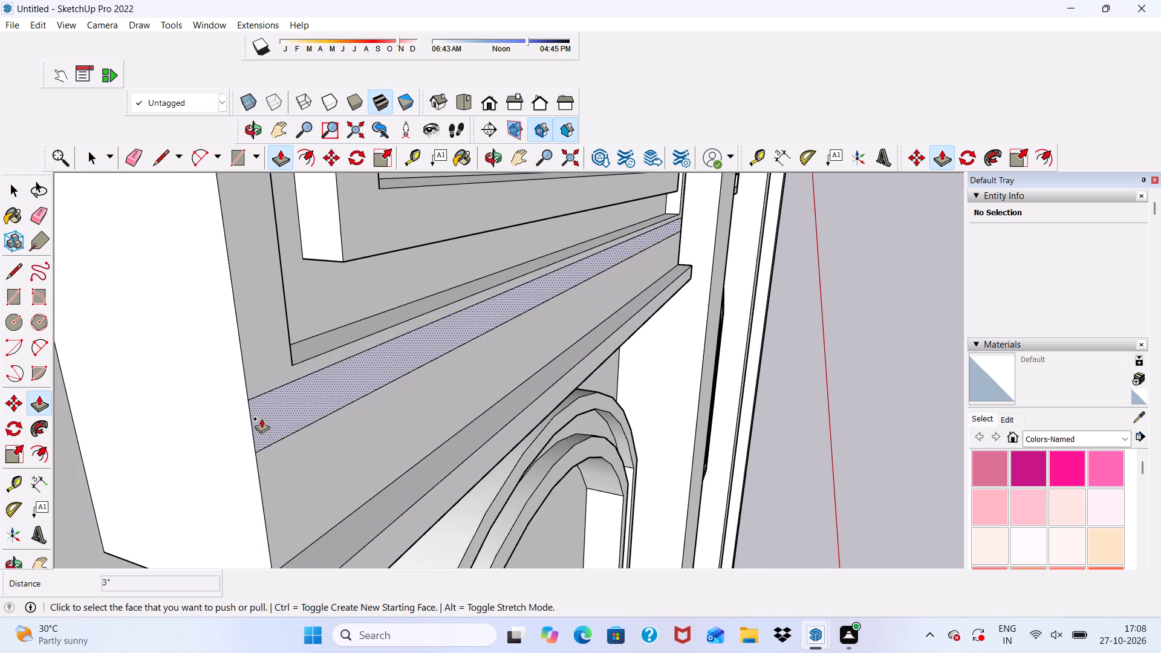
{"action": "left_click", "coordinate": [272, 412]}
{"action": "type", "text": "3\""}
{"action": "key", "text": "Return"}
{"action": "scroll", "coordinate": [297, 409], "scroll_direction": "down", "scroll_amount": 1}
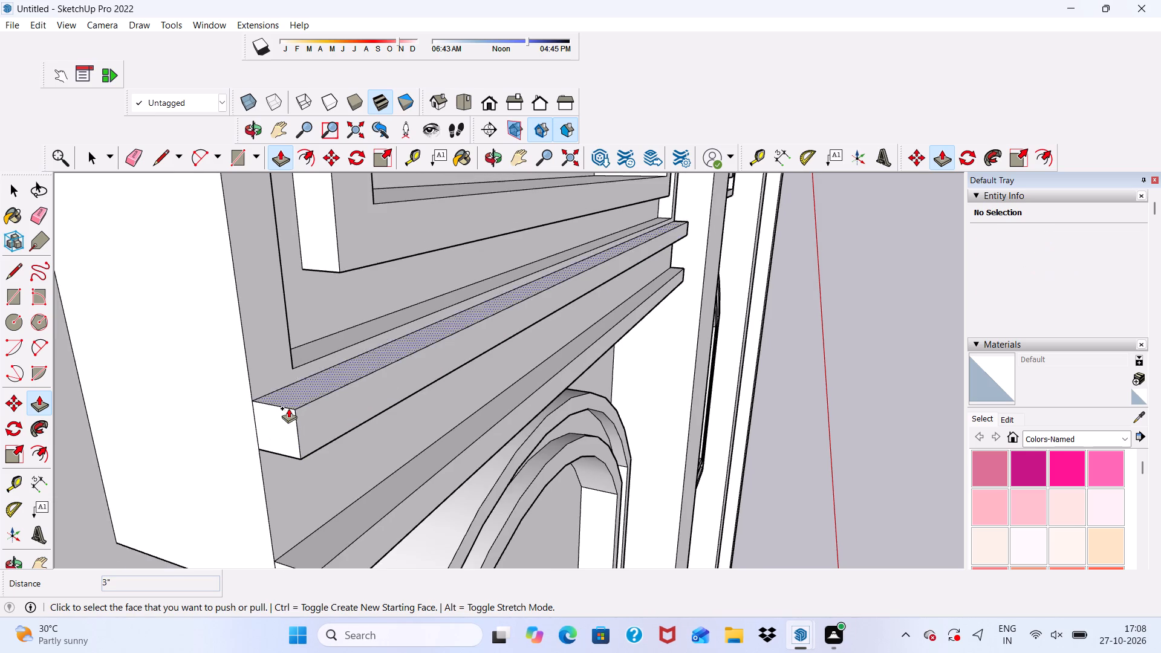
Extend the left end of the upper sill band about 1 1/4" past the sill's side.
{"action": "scroll", "coordinate": [288, 408], "scroll_direction": "up", "scroll_amount": 5}
{"action": "left_click", "coordinate": [273, 424]}
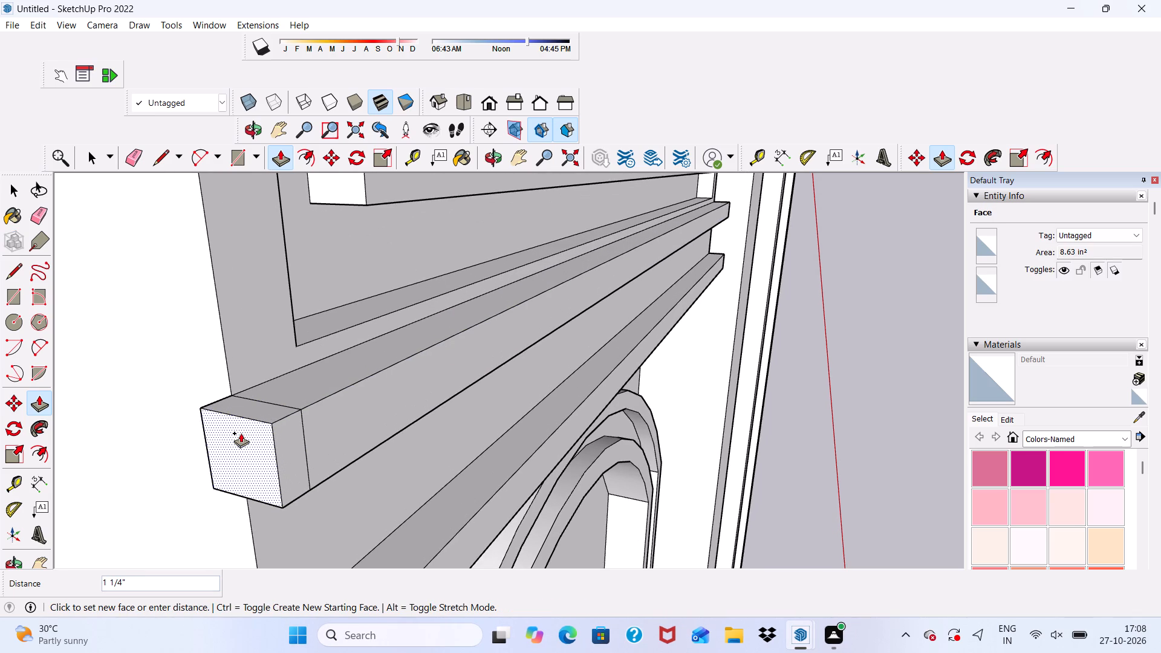
{"action": "left_click", "coordinate": [241, 433]}
Pull the back face of the upper band's projecting end 1' 3" along the sill's side to the wall.
{"action": "middle_click_drag", "start_coordinate": [241, 434], "coordinate": [556, 403]}
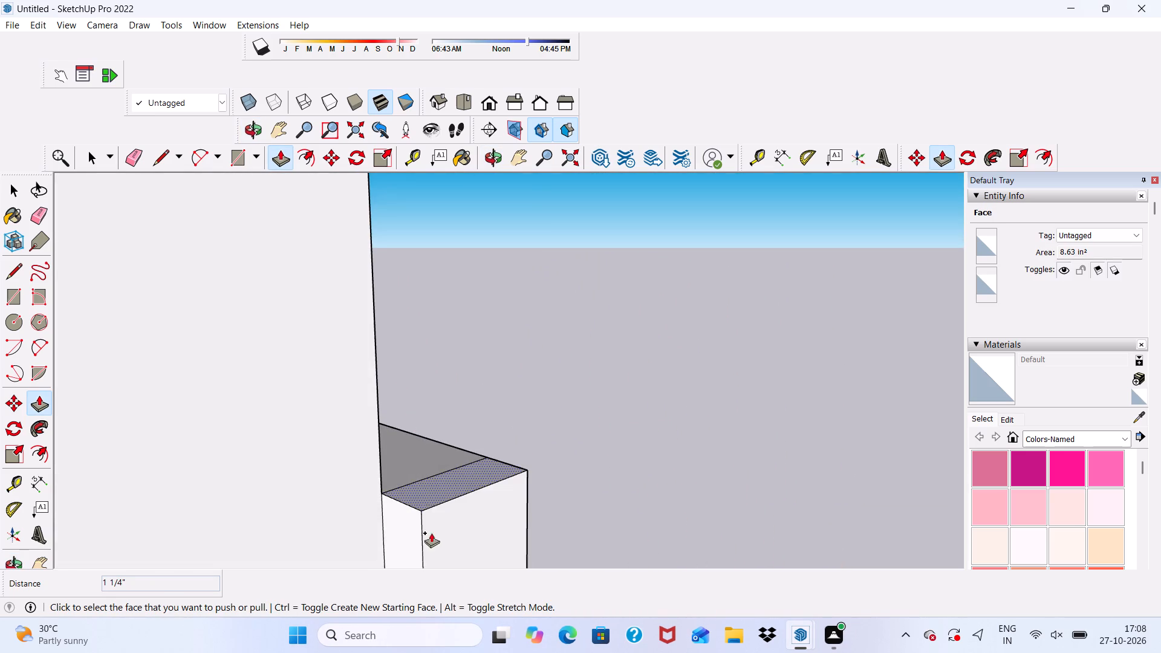
{"action": "scroll", "coordinate": [437, 504], "scroll_direction": "up", "scroll_amount": 2}
{"action": "left_click", "coordinate": [400, 510]}
{"action": "scroll", "coordinate": [178, 505], "scroll_direction": "down", "scroll_amount": 5}
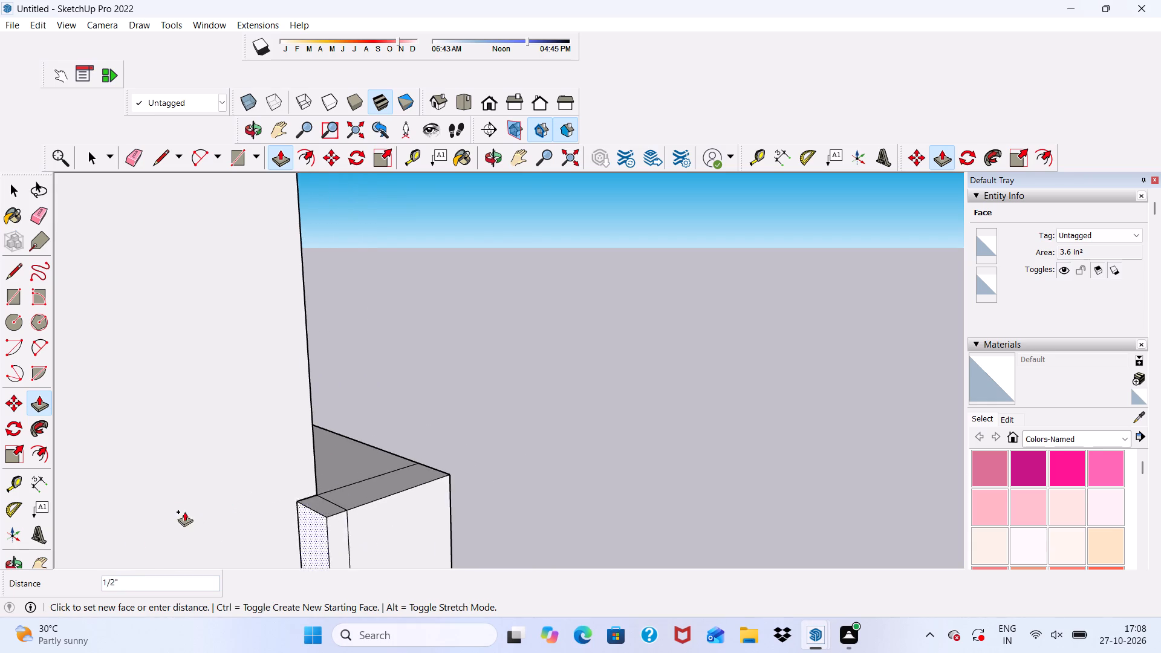
{"action": "scroll", "coordinate": [223, 488], "scroll_direction": "down", "scroll_amount": 5}
{"action": "scroll", "coordinate": [206, 477], "scroll_direction": "down", "scroll_amount": 18}
{"action": "scroll", "coordinate": [310, 449], "scroll_direction": "down", "scroll_amount": 3}
{"action": "middle_click_drag", "start_coordinate": [336, 467], "coordinate": [304, 518]}
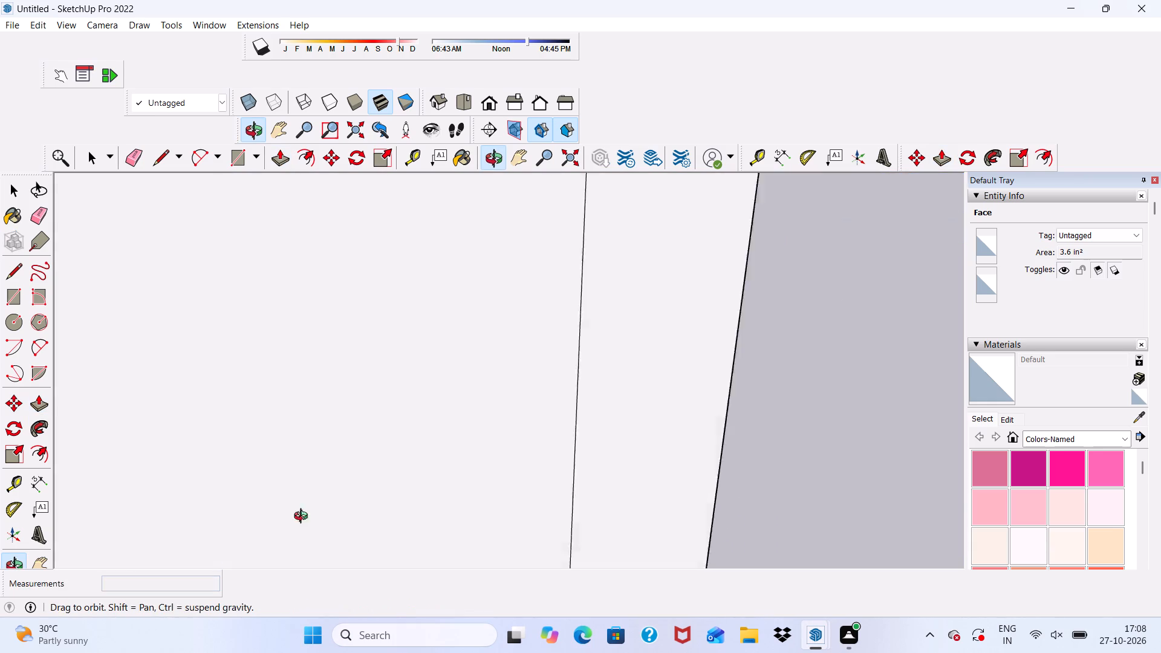
{"action": "middle_click_drag", "start_coordinate": [304, 518], "coordinate": [166, 565]}
{"action": "scroll", "coordinate": [203, 490], "scroll_direction": "down", "scroll_amount": 20}
{"action": "scroll", "coordinate": [203, 490], "scroll_direction": "down", "scroll_amount": 12}
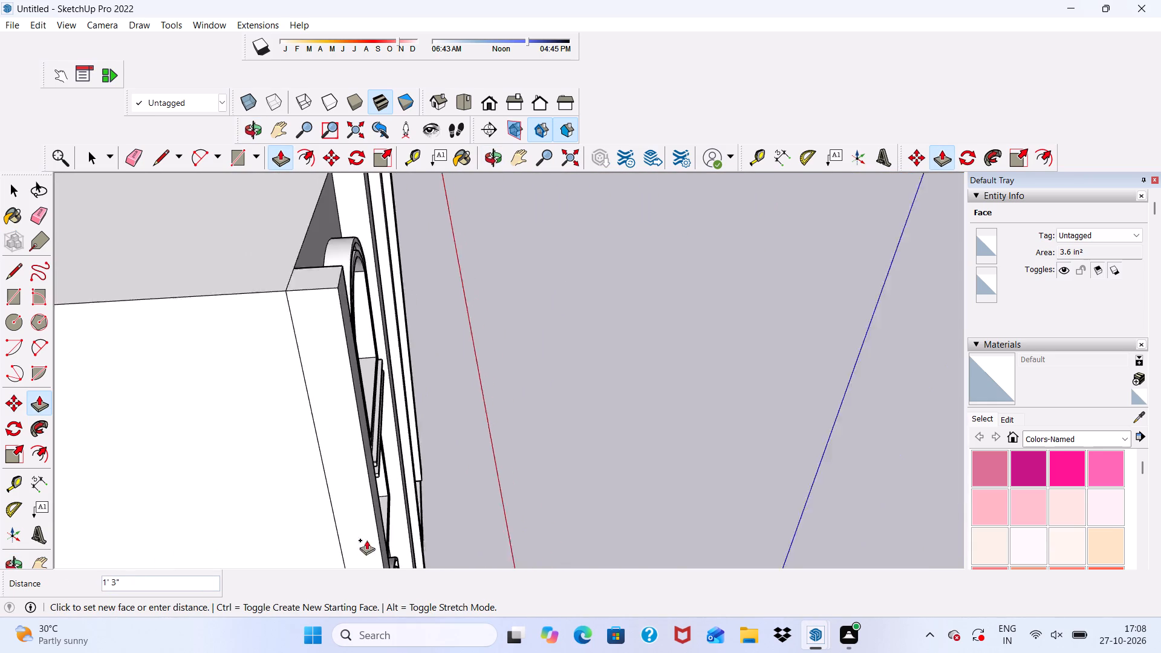
{"action": "middle_click_drag", "start_coordinate": [394, 503], "coordinate": [209, 517]}
{"action": "scroll", "coordinate": [212, 482], "scroll_direction": "up", "scroll_amount": 5}
{"action": "scroll", "coordinate": [187, 328], "scroll_direction": "up", "scroll_amount": 4}
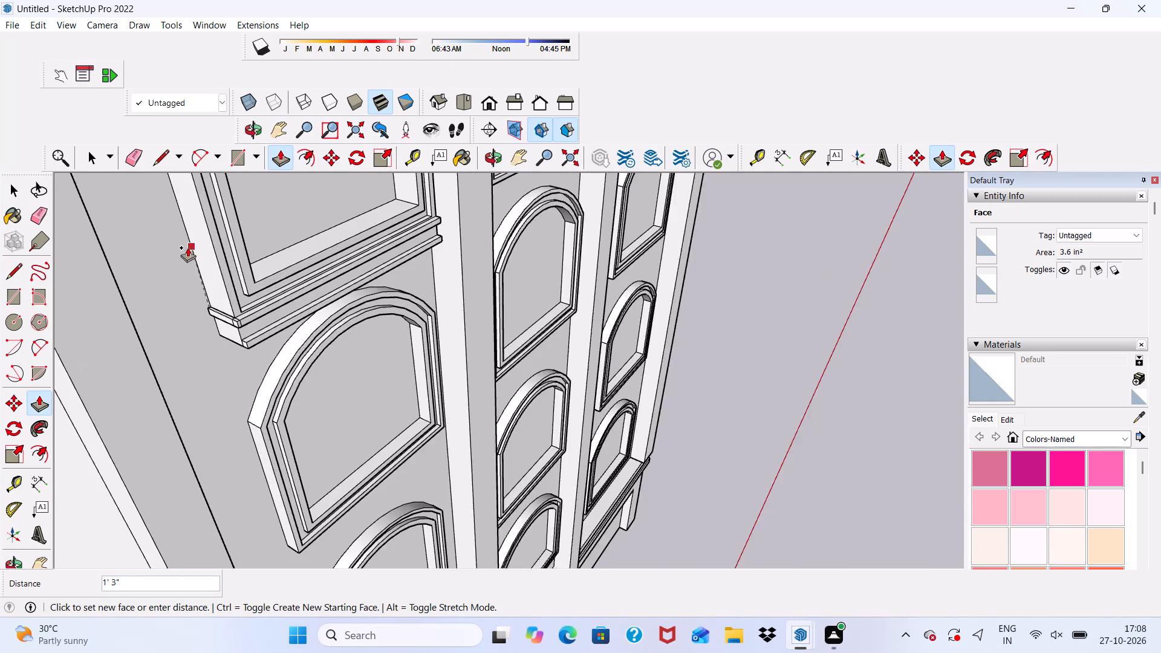
{"action": "scroll", "coordinate": [227, 264], "scroll_direction": "up", "scroll_amount": 4}
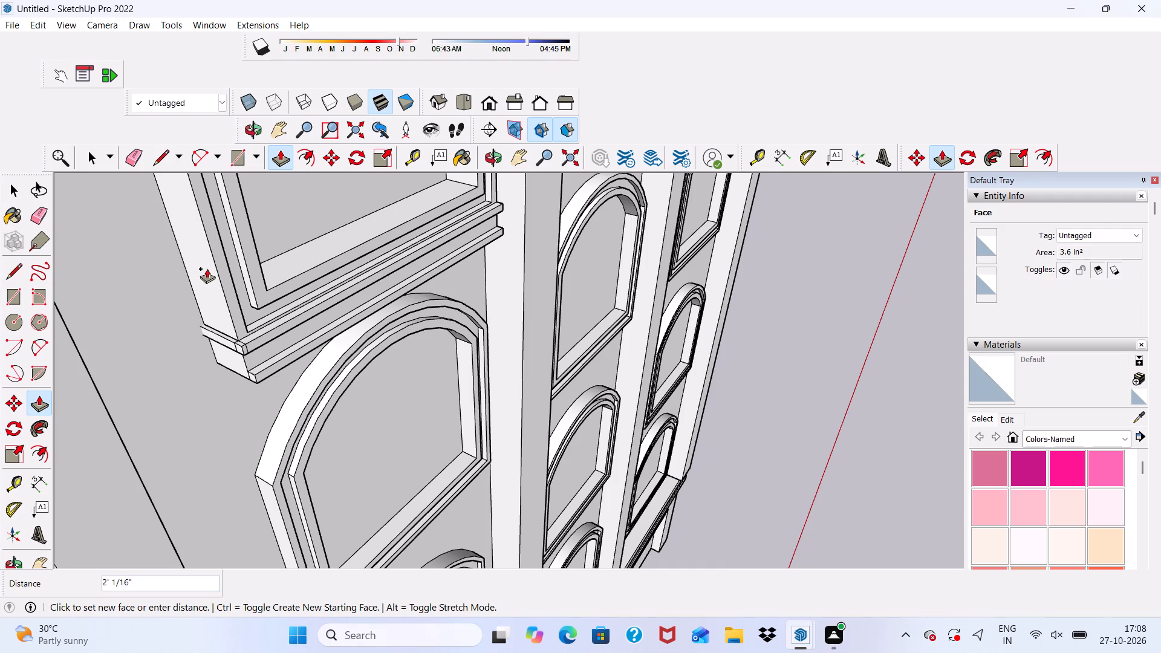
{"action": "scroll", "coordinate": [211, 279], "scroll_direction": "up", "scroll_amount": 4}
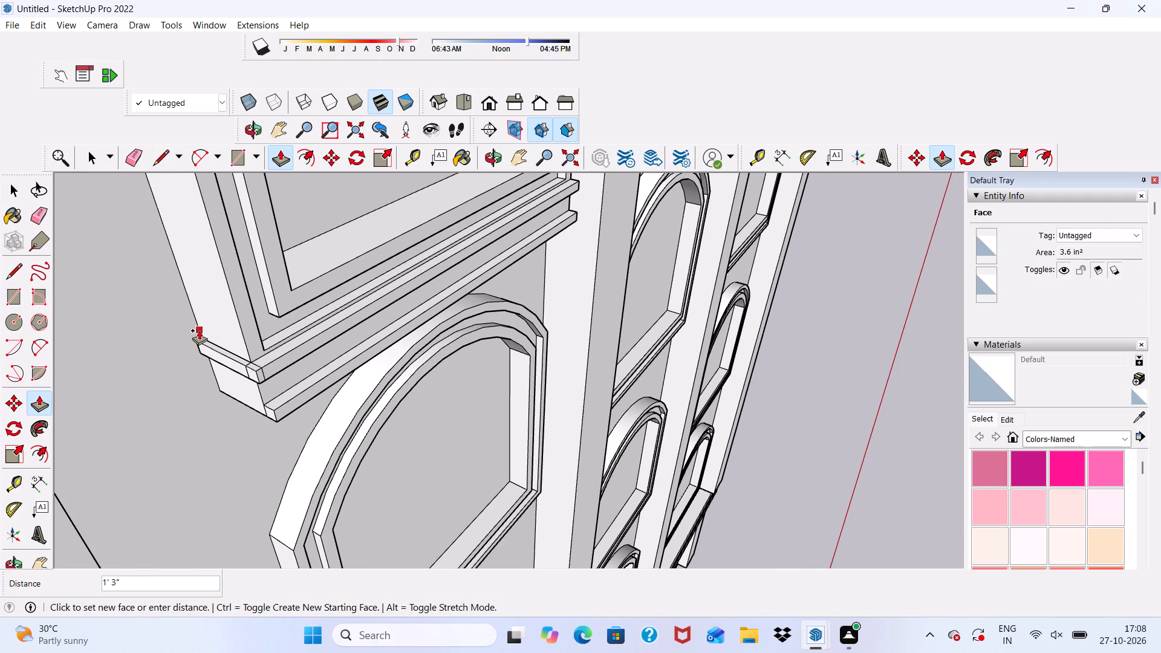
{"action": "left_click", "coordinate": [199, 330]}
Extend the left end of the lower sill band slightly past the sill's side.
{"action": "scroll", "coordinate": [213, 351], "scroll_direction": "down", "scroll_amount": 3}
{"action": "scroll", "coordinate": [248, 413], "scroll_direction": "up", "scroll_amount": 13}
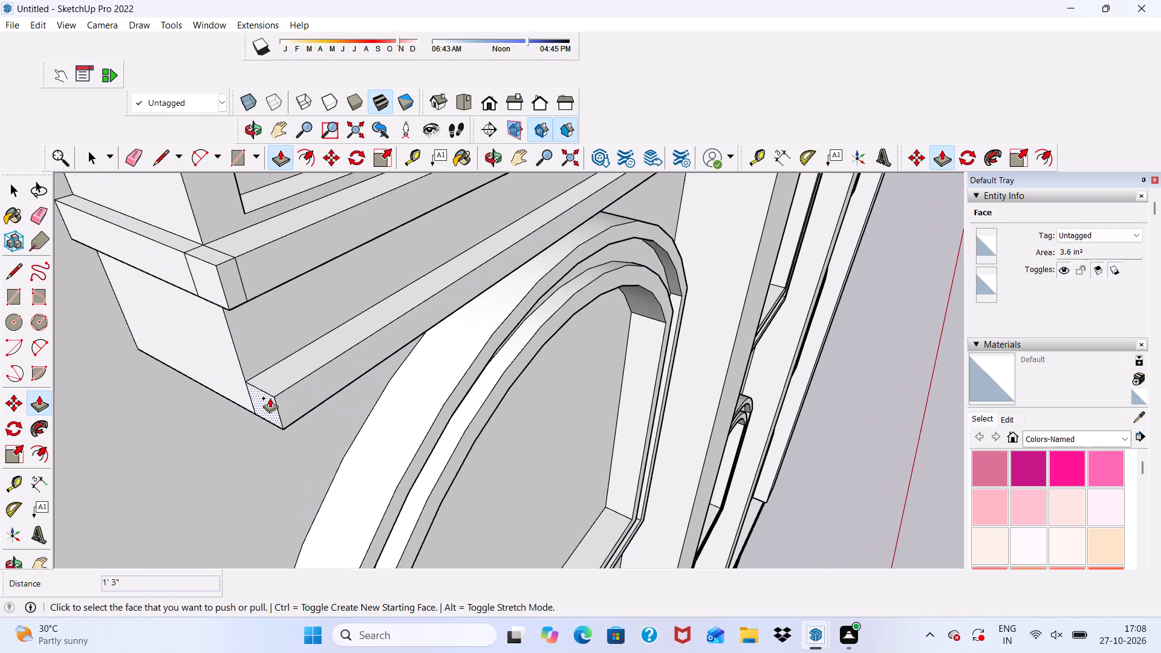
{"action": "left_click", "coordinate": [270, 398]}
{"action": "left_click", "coordinate": [259, 408]}
Pull the back face of the lower sill band's projecting left end 1' 3" along the sill's side to the wall.
{"action": "middle_click_drag", "start_coordinate": [259, 408], "coordinate": [383, 403]}
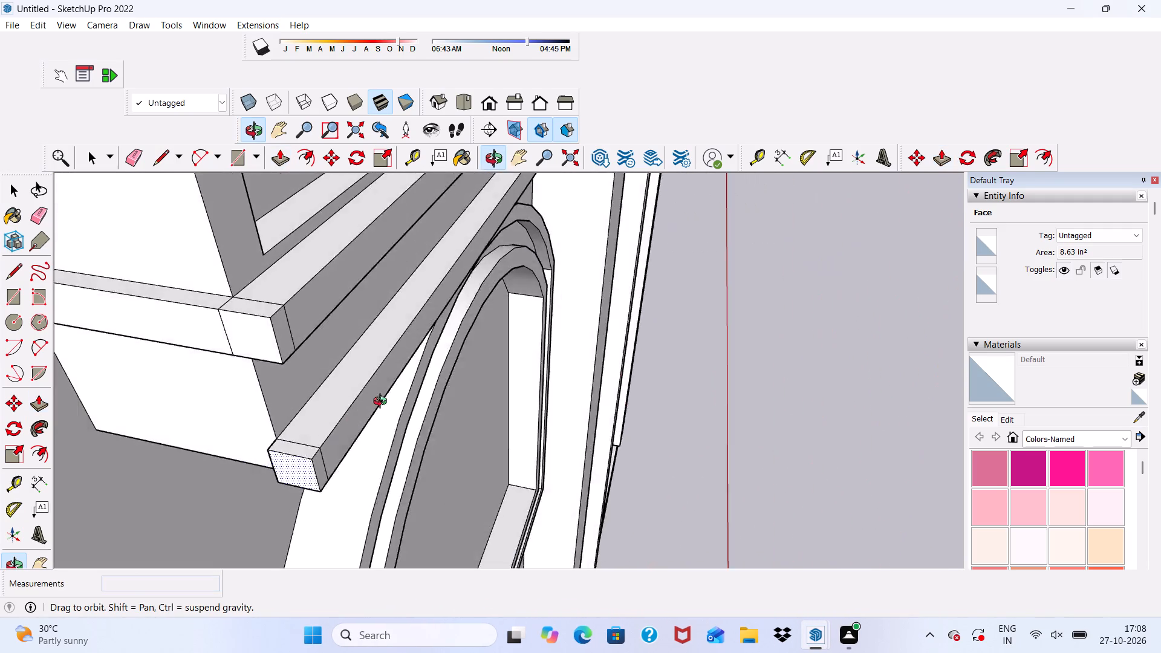
{"action": "middle_click_drag", "start_coordinate": [383, 403], "coordinate": [533, 360]}
{"action": "scroll", "coordinate": [497, 460], "scroll_direction": "up", "scroll_amount": 6}
{"action": "left_click", "coordinate": [504, 453]}
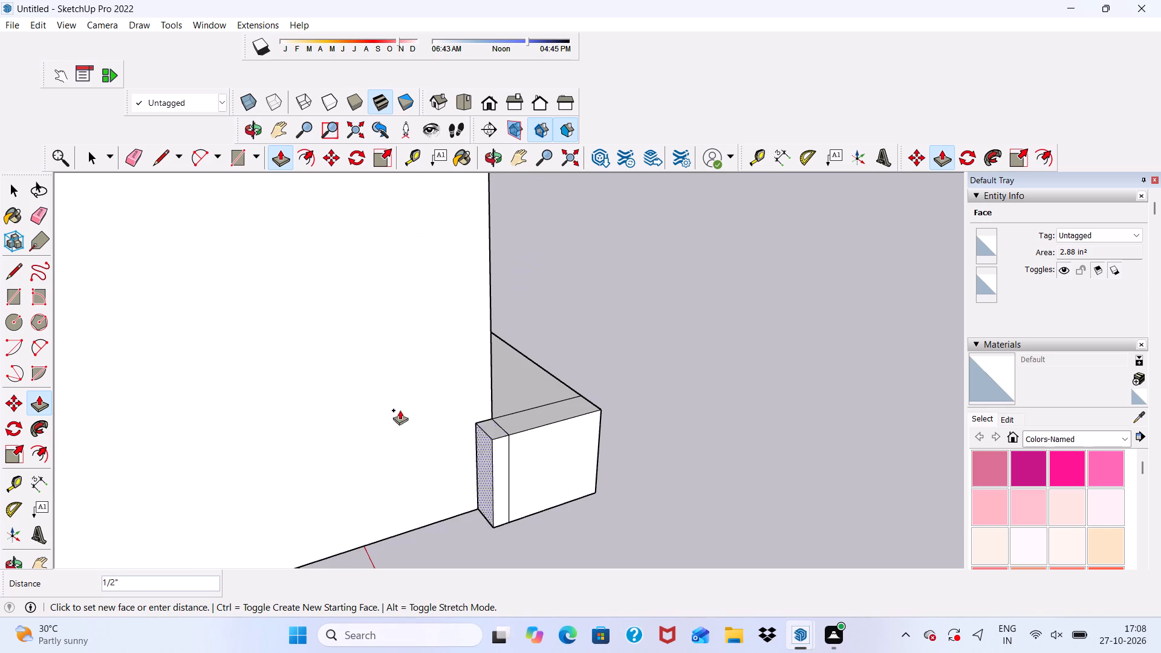
{"action": "scroll", "coordinate": [175, 415], "scroll_direction": "down", "scroll_amount": 9}
{"action": "scroll", "coordinate": [263, 387], "scroll_direction": "up", "scroll_amount": 5}
{"action": "scroll", "coordinate": [0, 394], "scroll_direction": "down", "scroll_amount": 8}
{"action": "middle_click_drag", "start_coordinate": [490, 364], "coordinate": [197, 383]}
{"action": "scroll", "coordinate": [299, 346], "scroll_direction": "up", "scroll_amount": 1}
{"action": "scroll", "coordinate": [379, 325], "scroll_direction": "down", "scroll_amount": 20}
{"action": "scroll", "coordinate": [379, 325], "scroll_direction": "down", "scroll_amount": 3}
{"action": "scroll", "coordinate": [622, 291], "scroll_direction": "up", "scroll_amount": 1}
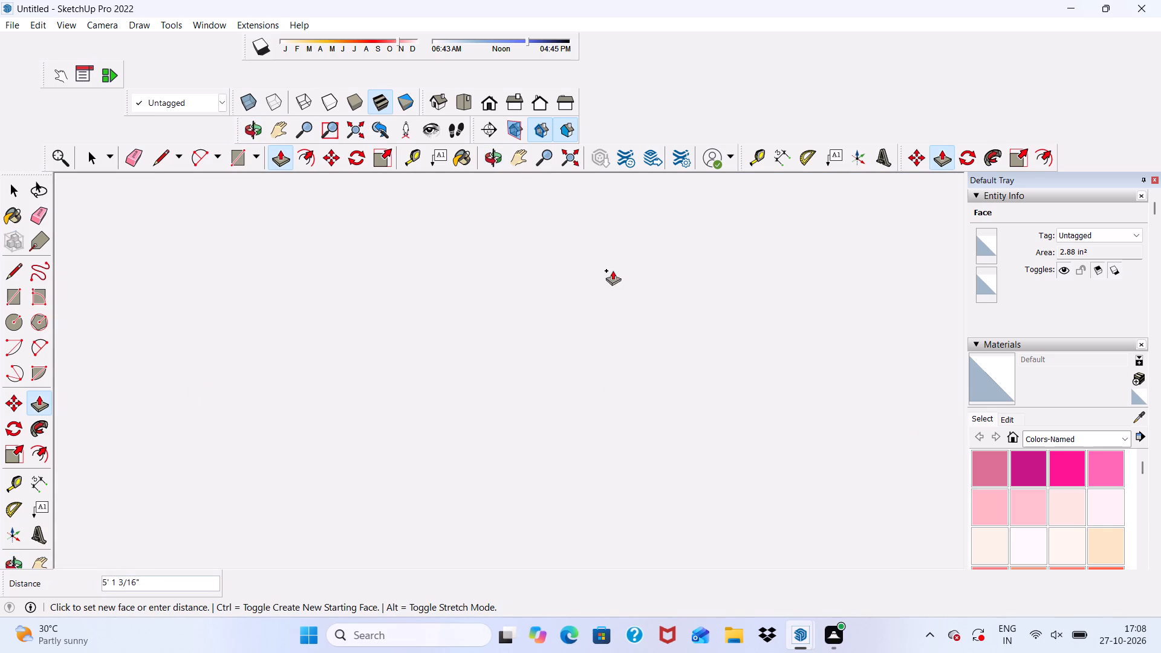
{"action": "scroll", "coordinate": [607, 285], "scroll_direction": "down", "scroll_amount": 20}
{"action": "scroll", "coordinate": [607, 285], "scroll_direction": "down", "scroll_amount": 20}
{"action": "scroll", "coordinate": [607, 285], "scroll_direction": "down", "scroll_amount": 2}
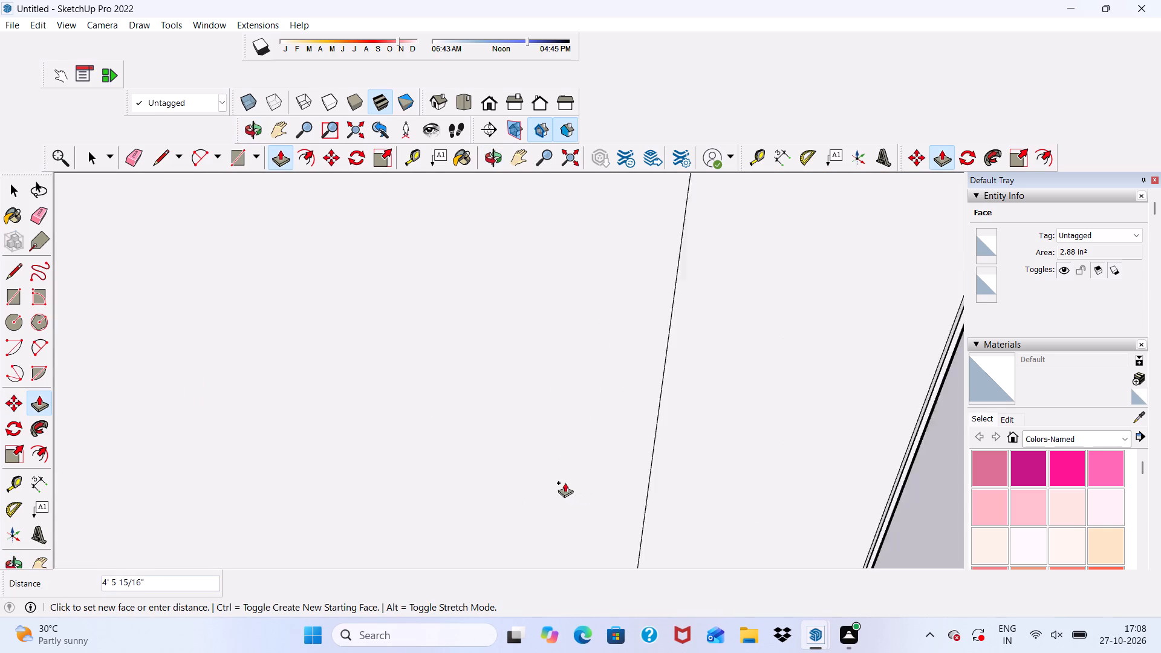
{"action": "scroll", "coordinate": [565, 482], "scroll_direction": "down", "scroll_amount": 14}
{"action": "scroll", "coordinate": [677, 403], "scroll_direction": "up", "scroll_amount": 1}
{"action": "scroll", "coordinate": [680, 403], "scroll_direction": "down", "scroll_amount": 2}
{"action": "middle_click_drag", "start_coordinate": [693, 419], "coordinate": [556, 418]}
{"action": "scroll", "coordinate": [557, 438], "scroll_direction": "up", "scroll_amount": 6}
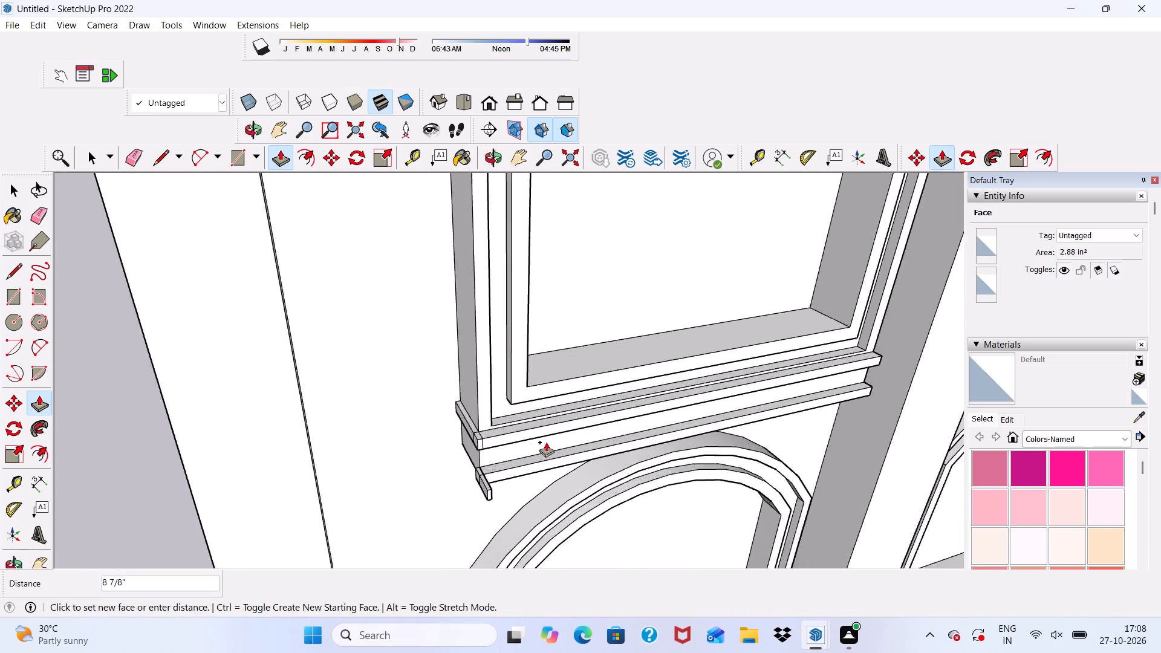
{"action": "scroll", "coordinate": [509, 440], "scroll_direction": "down", "scroll_amount": 1}
{"action": "scroll", "coordinate": [471, 425], "scroll_direction": "up", "scroll_amount": 9}
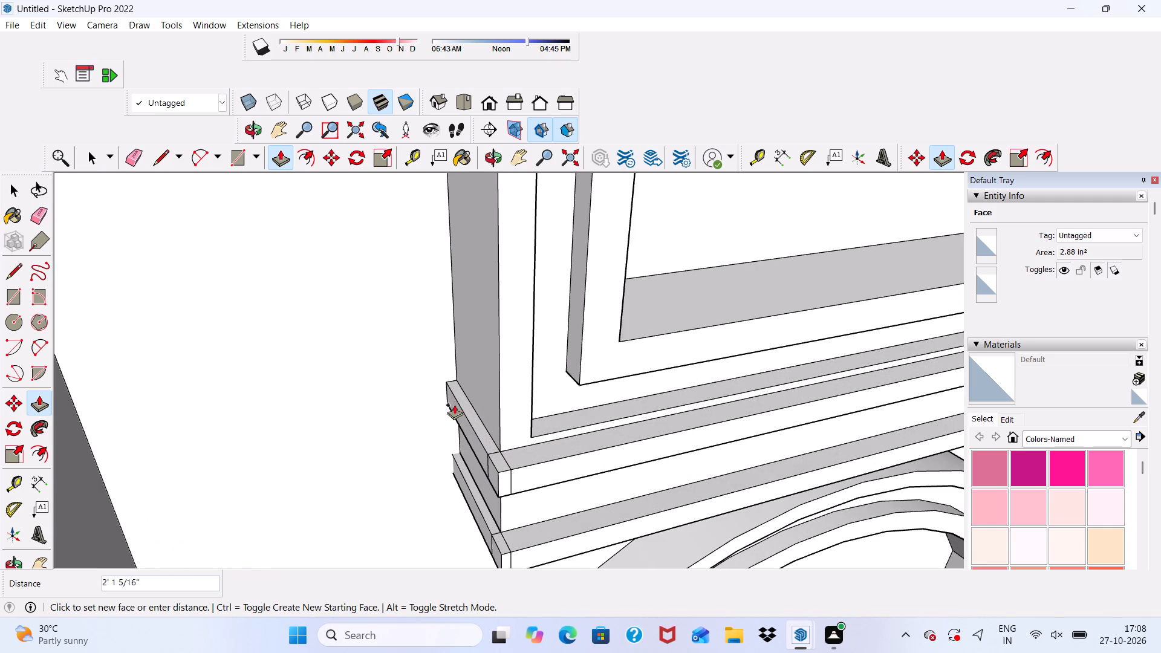
{"action": "left_click", "coordinate": [450, 407]}
Extend the right end of the upper sill band about 1 13/16" past the sill's side.
{"action": "scroll", "coordinate": [450, 386], "scroll_direction": "down", "scroll_amount": 6}
{"action": "middle_click_drag", "start_coordinate": [539, 479], "coordinate": [481, 411]}
{"action": "scroll", "coordinate": [539, 479], "scroll_direction": "up", "scroll_amount": 1}
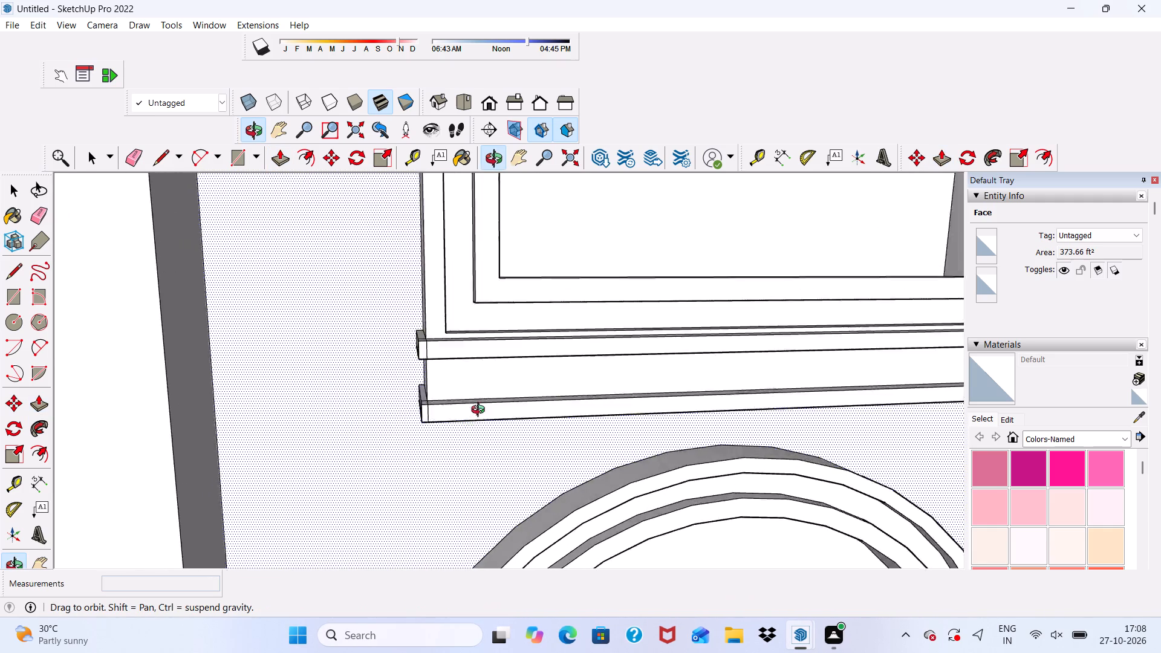
{"action": "middle_click_drag", "start_coordinate": [481, 411], "coordinate": [422, 457]}
{"action": "scroll", "coordinate": [388, 415], "scroll_direction": "down", "scroll_amount": 6}
{"action": "middle_click_drag", "start_coordinate": [437, 470], "coordinate": [212, 461]}
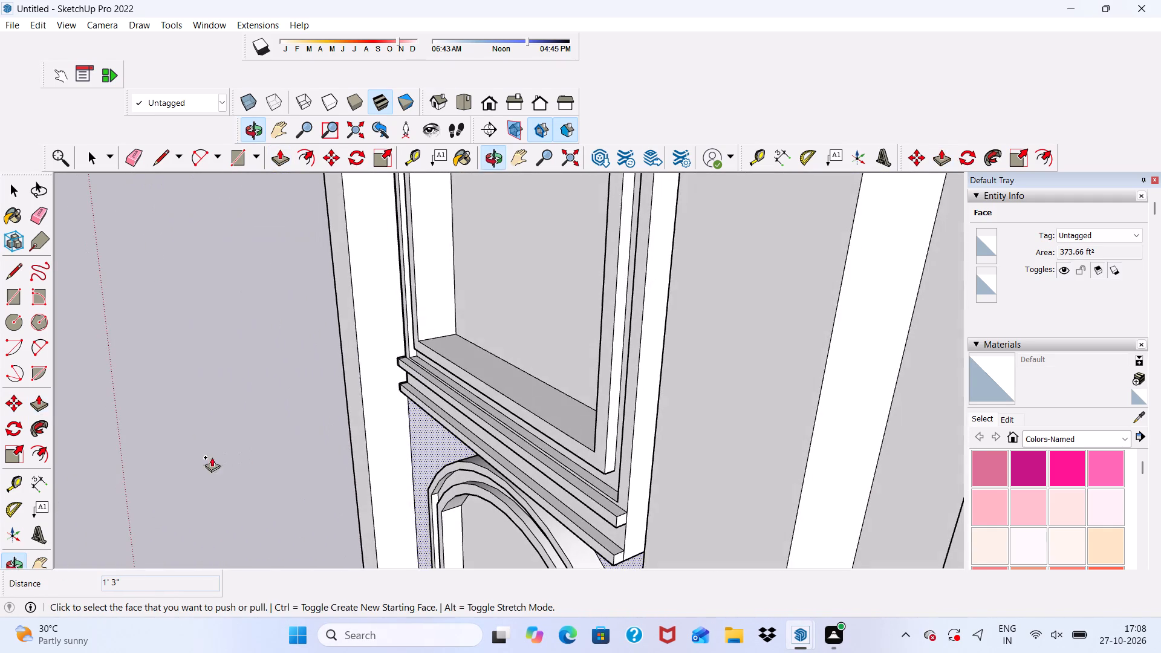
{"action": "scroll", "coordinate": [622, 507], "scroll_direction": "up", "scroll_amount": 10}
{"action": "scroll", "coordinate": [543, 318], "scroll_direction": "down", "scroll_amount": 5}
{"action": "scroll", "coordinate": [584, 478], "scroll_direction": "up", "scroll_amount": 10}
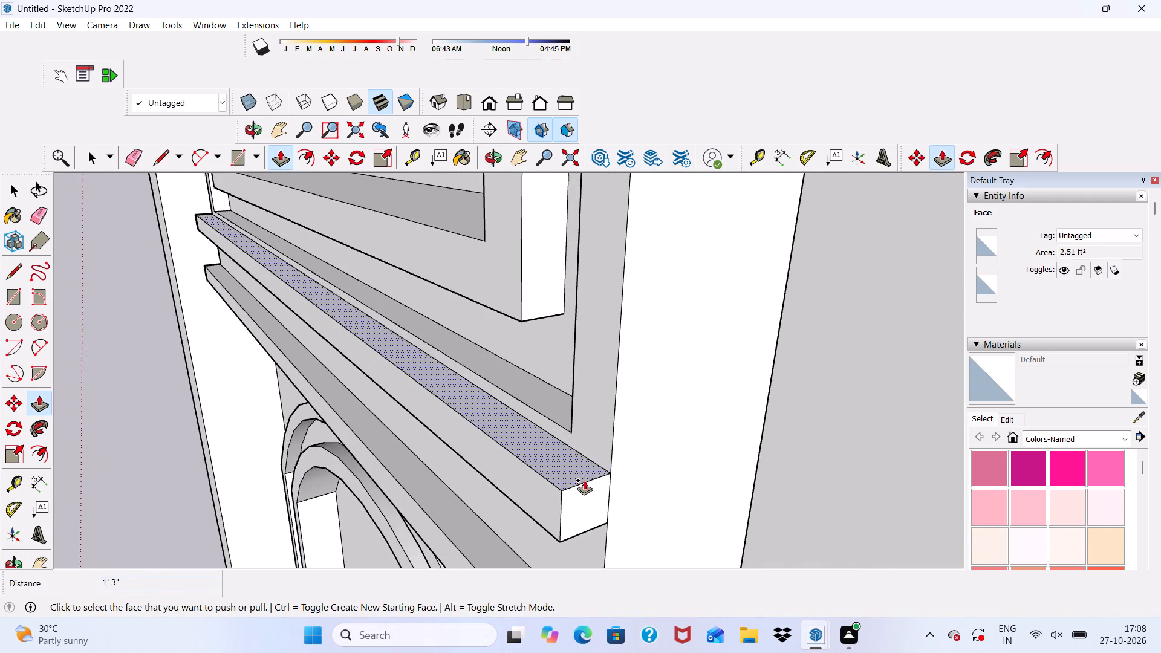
{"action": "left_click", "coordinate": [587, 499]}
{"action": "left_click", "coordinate": [610, 521]}
Pull the back face of the upper band's projecting right end 1' 3" along the sill's side to the wall.
{"action": "scroll", "coordinate": [640, 462], "scroll_direction": "up", "scroll_amount": 5}
{"action": "scroll", "coordinate": [640, 462], "scroll_direction": "down", "scroll_amount": 1}
{"action": "middle_click_drag", "start_coordinate": [640, 462], "coordinate": [604, 482]}
{"action": "scroll", "coordinate": [629, 562], "scroll_direction": "up", "scroll_amount": 5}
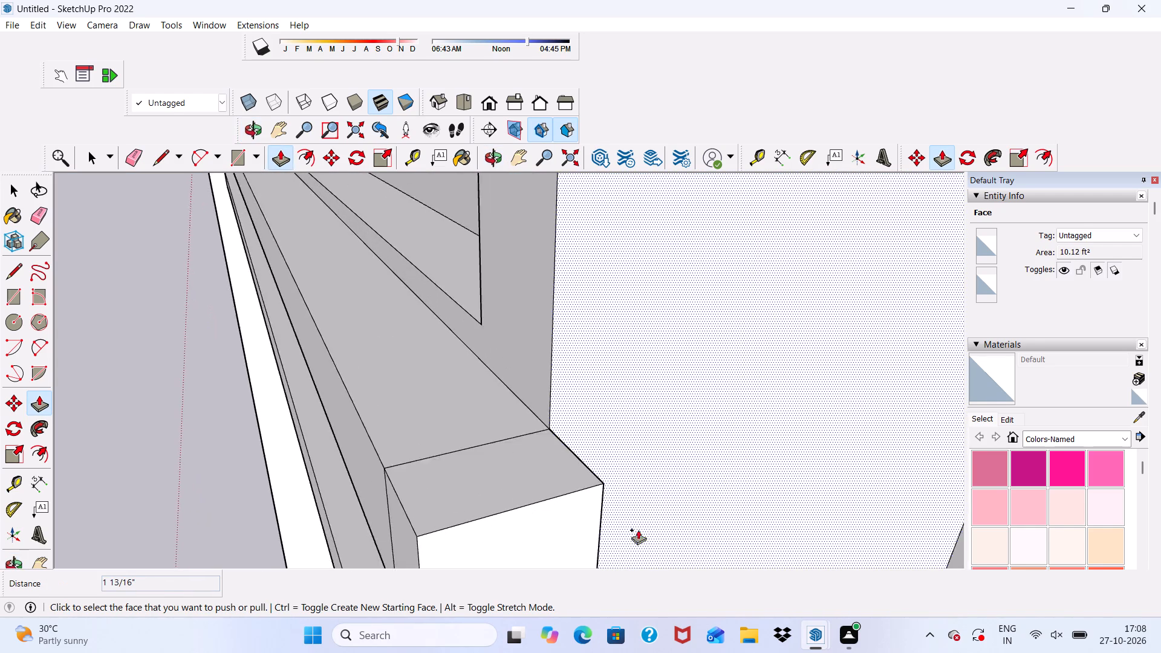
{"action": "scroll", "coordinate": [638, 530], "scroll_direction": "up", "scroll_amount": 4}
{"action": "middle_click_drag", "start_coordinate": [653, 490], "coordinate": [504, 529]}
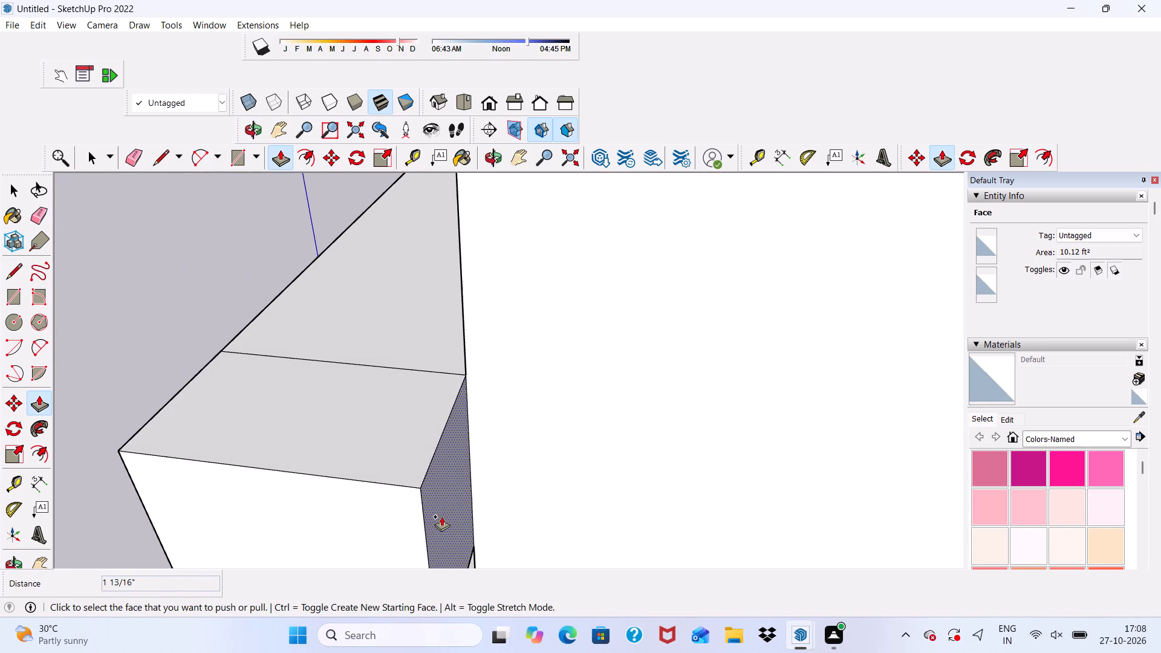
{"action": "left_click", "coordinate": [441, 513]}
{"action": "scroll", "coordinate": [750, 420], "scroll_direction": "down", "scroll_amount": 6}
{"action": "scroll", "coordinate": [758, 360], "scroll_direction": "down", "scroll_amount": 8}
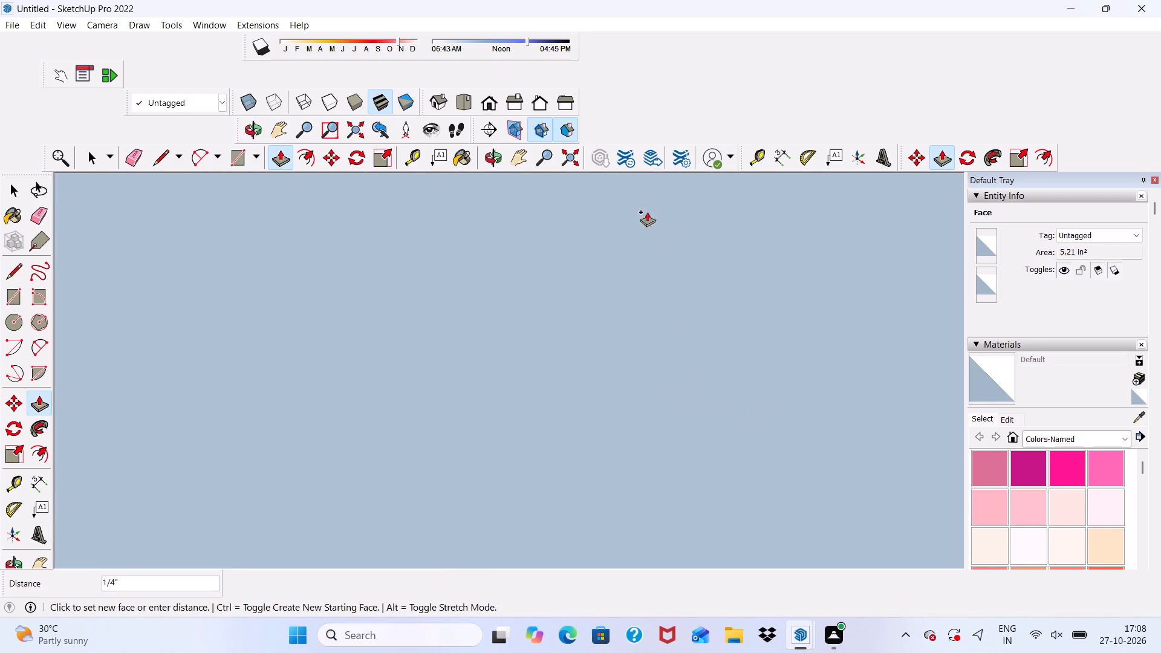
{"action": "left_click", "coordinate": [486, 103]}
{"action": "scroll", "coordinate": [518, 201], "scroll_direction": "down", "scroll_amount": 6}
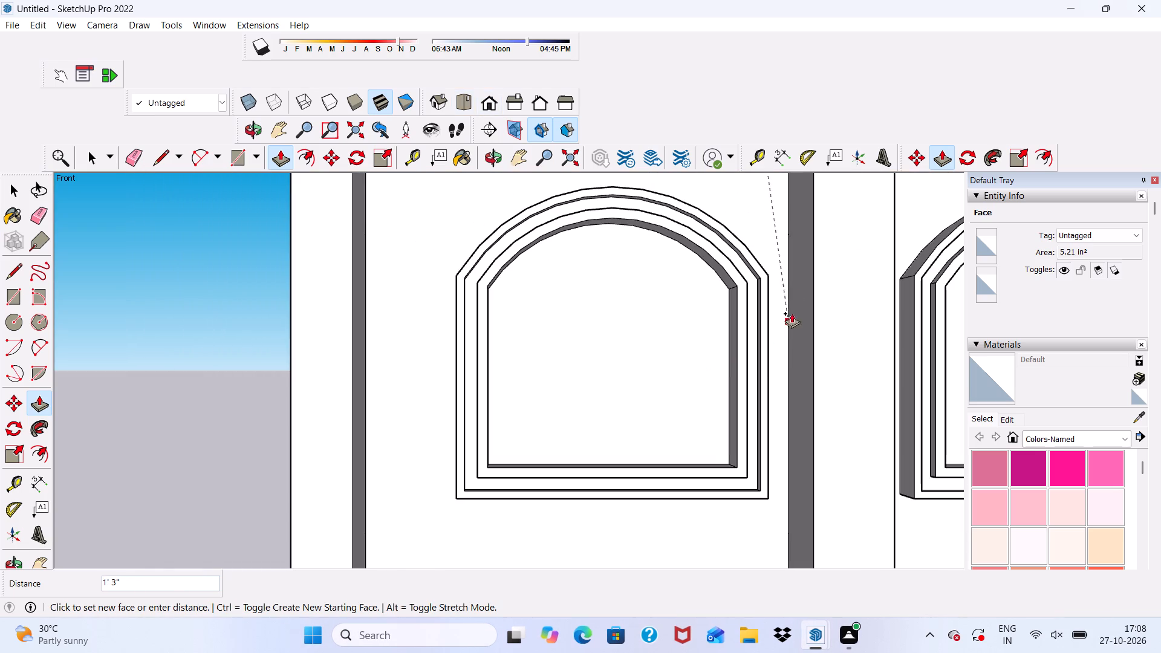
{"action": "scroll", "coordinate": [785, 270], "scroll_direction": "up", "scroll_amount": 5}
{"action": "scroll", "coordinate": [781, 262], "scroll_direction": "down", "scroll_amount": 3}
{"action": "scroll", "coordinate": [734, 345], "scroll_direction": "down", "scroll_amount": 10}
{"action": "scroll", "coordinate": [749, 268], "scroll_direction": "up", "scroll_amount": 8}
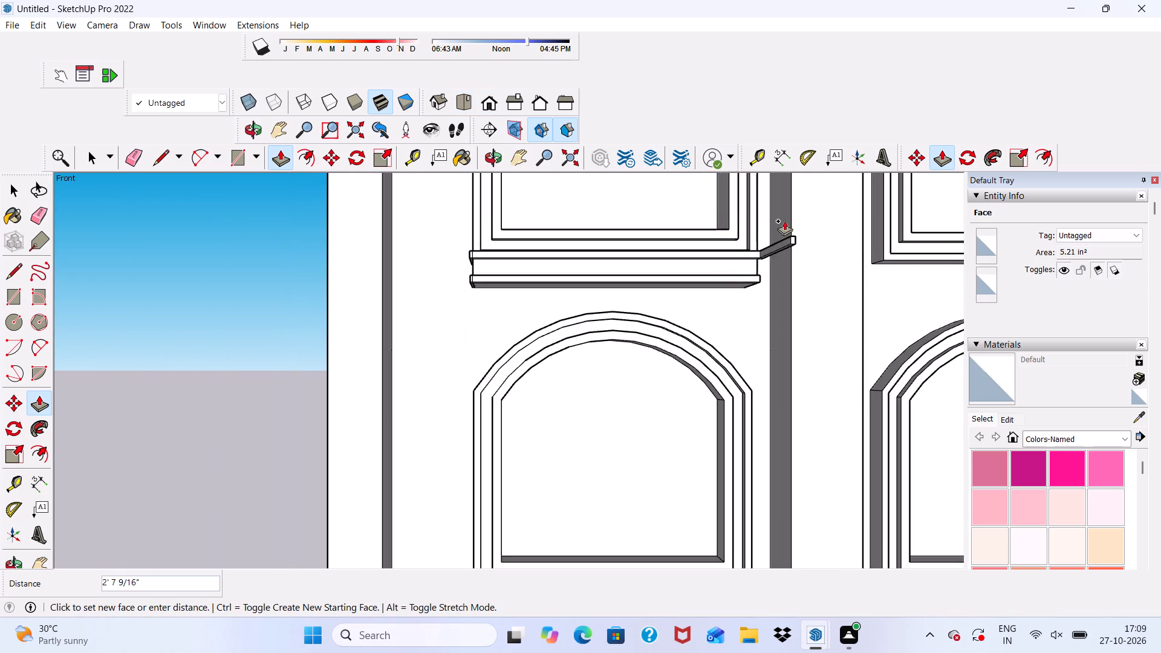
{"action": "scroll", "coordinate": [784, 221], "scroll_direction": "up", "scroll_amount": 3}
{"action": "middle_click_drag", "start_coordinate": [784, 221], "coordinate": [681, 422]}
{"action": "scroll", "coordinate": [681, 422], "scroll_direction": "up", "scroll_amount": 8}
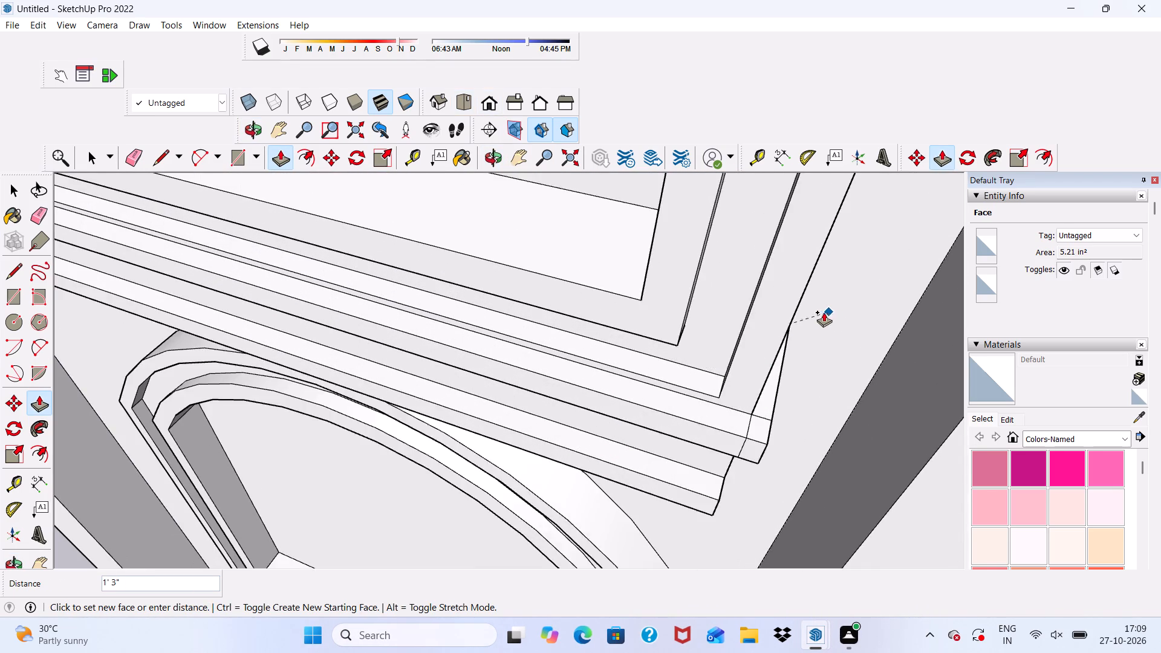
{"action": "scroll", "coordinate": [821, 312], "scroll_direction": "up", "scroll_amount": 4}
{"action": "middle_click_drag", "start_coordinate": [821, 312], "coordinate": [774, 290]}
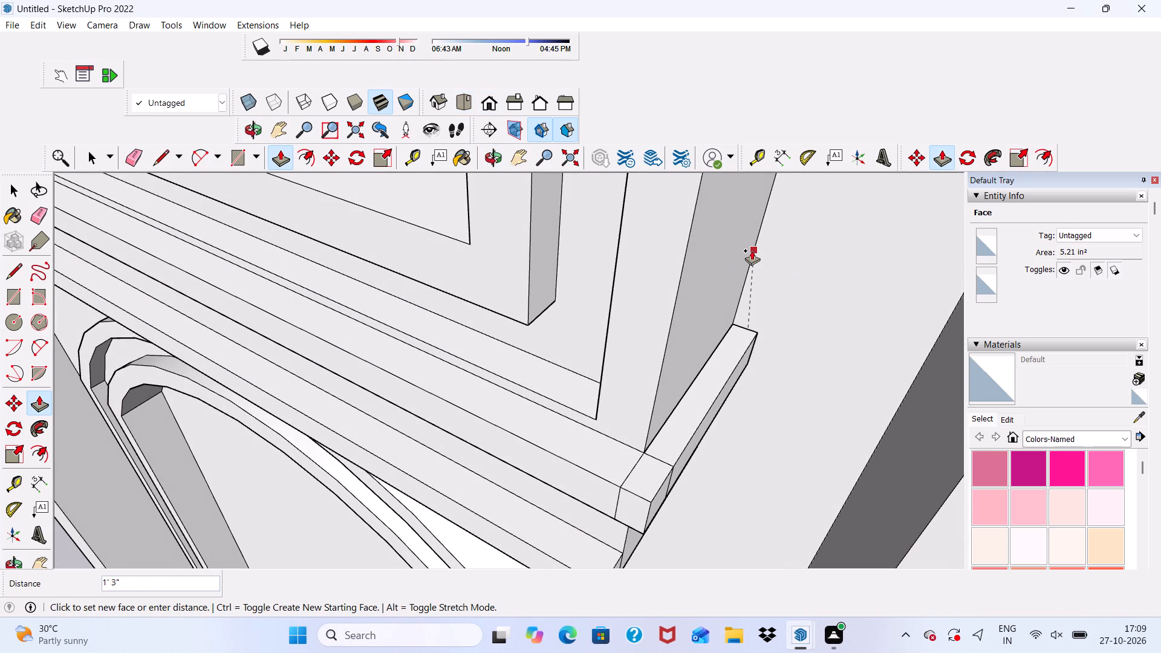
{"action": "left_click", "coordinate": [752, 250]}
Extend the right end of the lower sill band about 1 1/16" past the sill's side.
{"action": "scroll", "coordinate": [752, 250], "scroll_direction": "down", "scroll_amount": 5}
{"action": "middle_click_drag", "start_coordinate": [694, 568], "coordinate": [678, 465]}
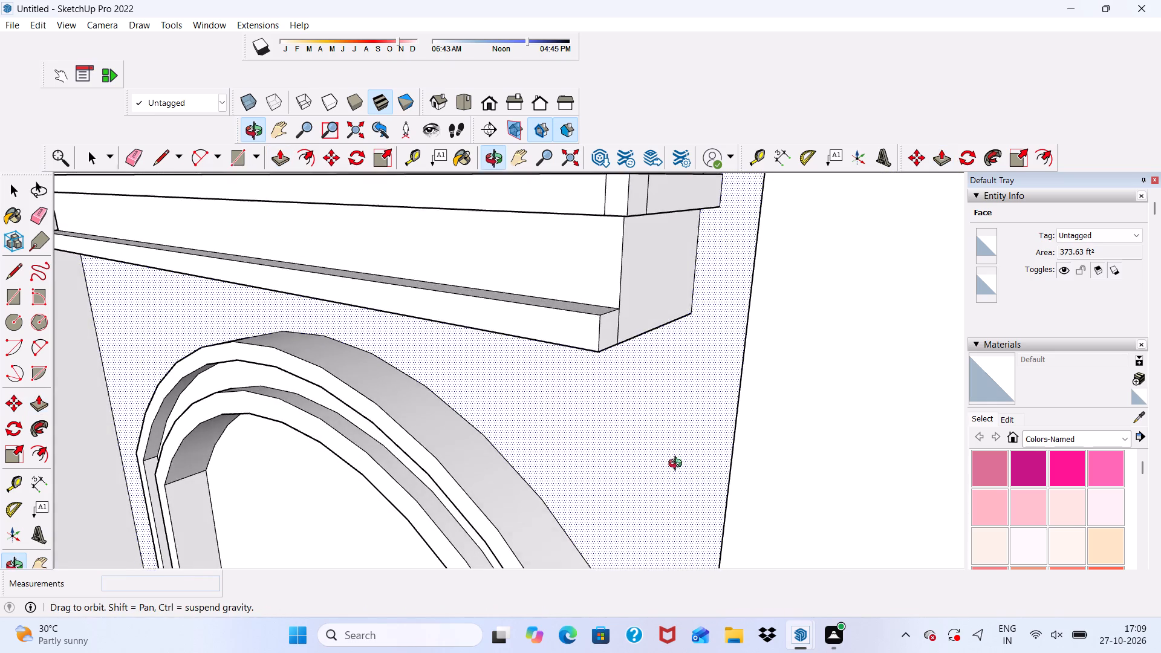
{"action": "middle_click_drag", "start_coordinate": [678, 465], "coordinate": [681, 487]}
{"action": "scroll", "coordinate": [610, 371], "scroll_direction": "up", "scroll_amount": 9}
{"action": "left_click", "coordinate": [611, 388]}
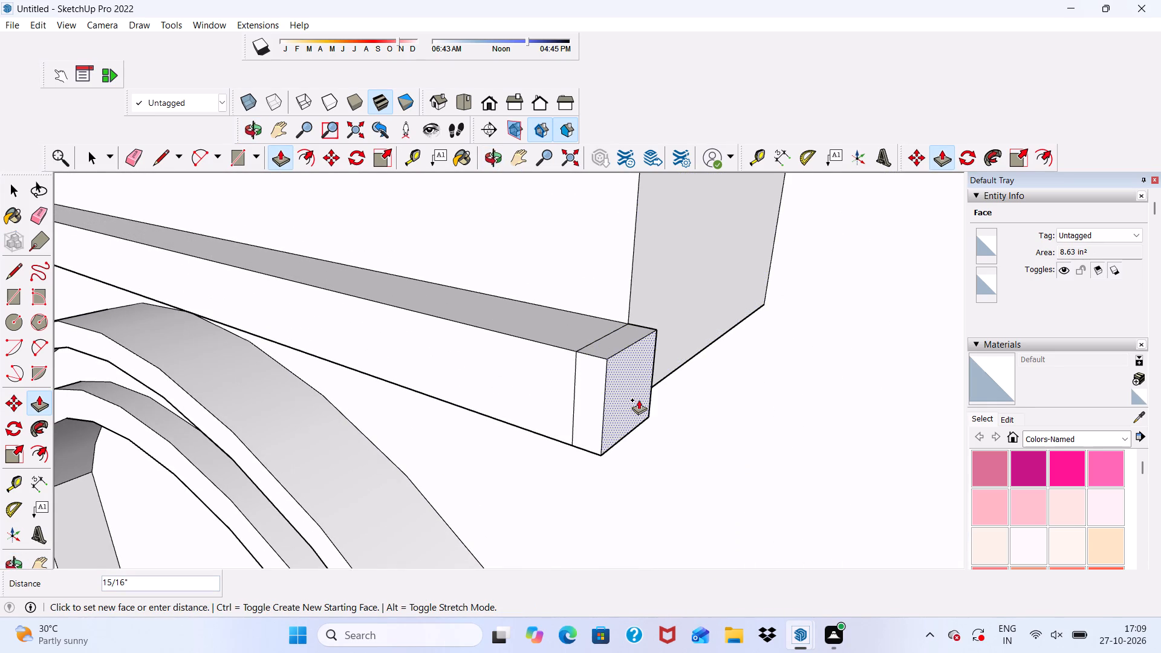
{"action": "left_click", "coordinate": [642, 401]}
Pull the back face of the lower band's projecting right end 1' 3" along the sill's side to the wall.
{"action": "middle_click_drag", "start_coordinate": [624, 374], "coordinate": [626, 505]}
{"action": "scroll", "coordinate": [632, 340], "scroll_direction": "up", "scroll_amount": 2}
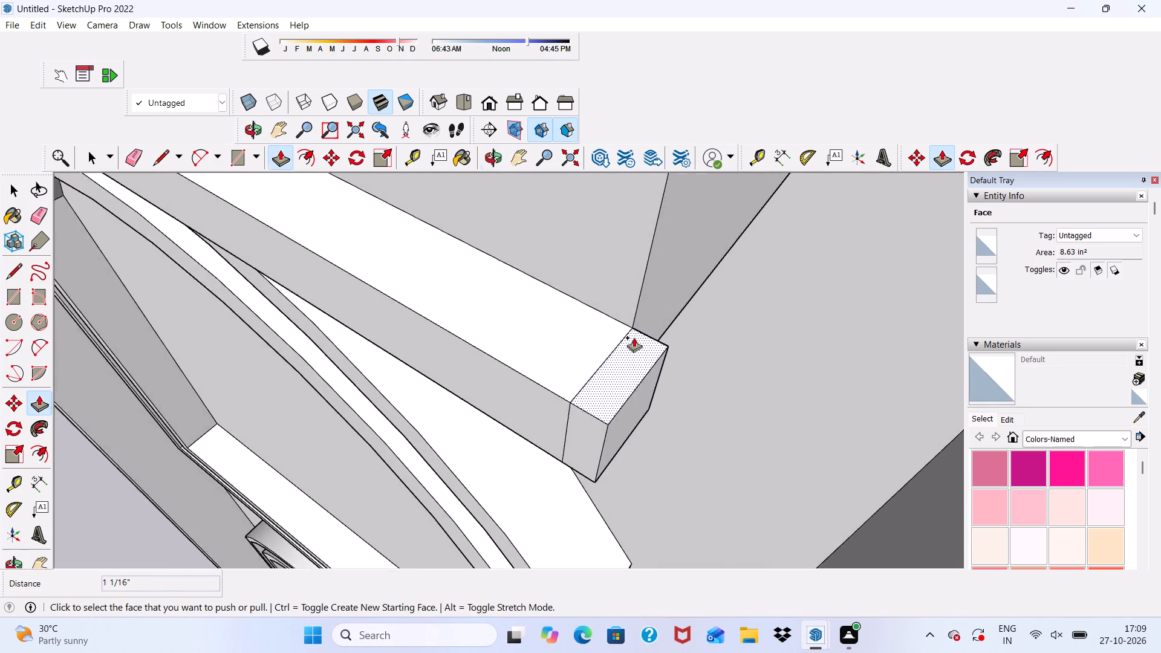
{"action": "scroll", "coordinate": [634, 337], "scroll_direction": "up", "scroll_amount": 9}
{"action": "scroll", "coordinate": [573, 377], "scroll_direction": "down", "scroll_amount": 10}
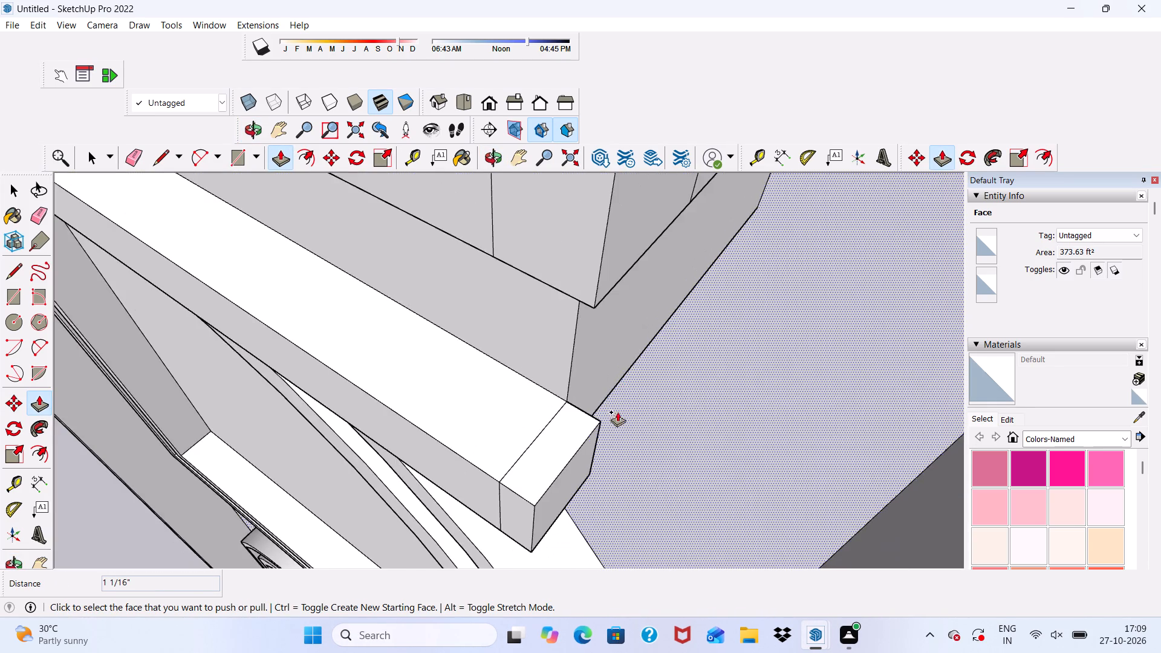
{"action": "middle_click_drag", "start_coordinate": [617, 412], "coordinate": [559, 433]}
{"action": "scroll", "coordinate": [433, 475], "scroll_direction": "up", "scroll_amount": 8}
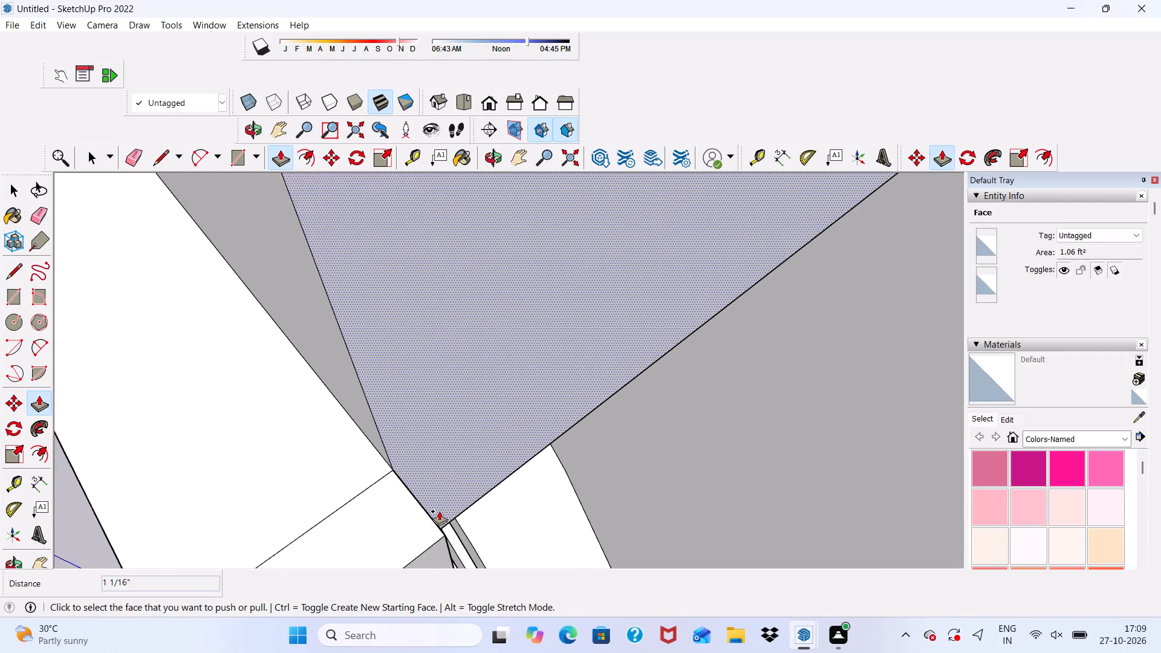
{"action": "middle_click_drag", "start_coordinate": [439, 511], "coordinate": [343, 492]}
{"action": "scroll", "coordinate": [371, 496], "scroll_direction": "up", "scroll_amount": 3}
{"action": "scroll", "coordinate": [385, 497], "scroll_direction": "down", "scroll_amount": 1}
{"action": "scroll", "coordinate": [392, 498], "scroll_direction": "up", "scroll_amount": 3}
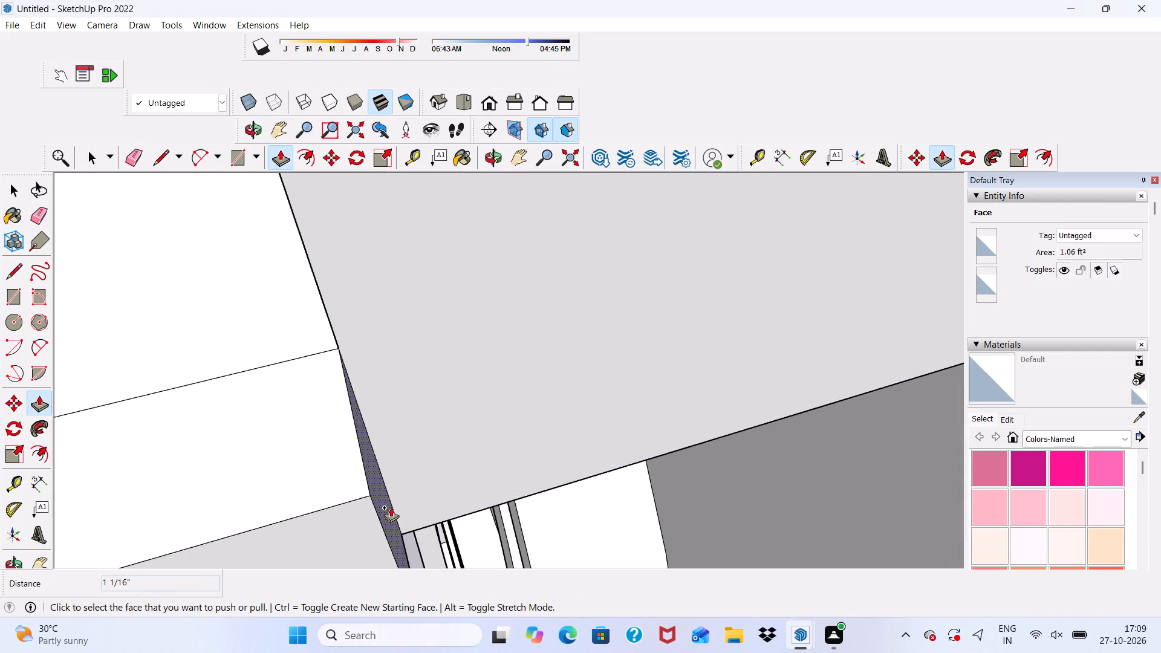
{"action": "scroll", "coordinate": [391, 507], "scroll_direction": "down", "scroll_amount": 1}
{"action": "left_click", "coordinate": [390, 508]}
{"action": "scroll", "coordinate": [513, 453], "scroll_direction": "down", "scroll_amount": 5}
{"action": "scroll", "coordinate": [623, 380], "scroll_direction": "down", "scroll_amount": 6}
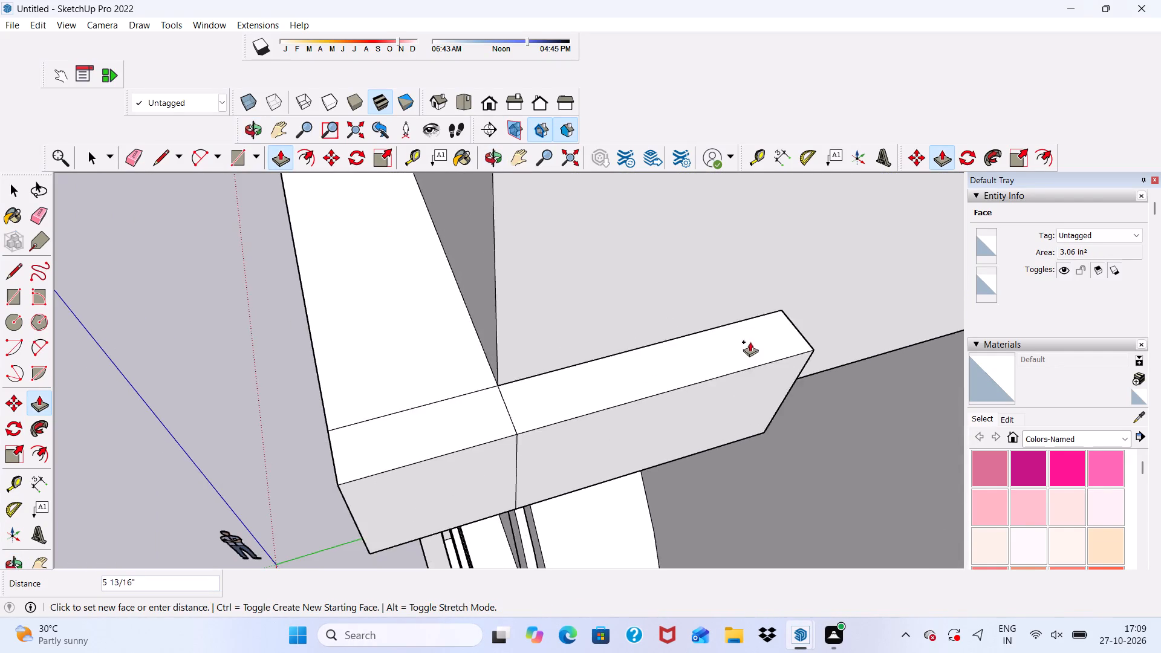
{"action": "scroll", "coordinate": [750, 342], "scroll_direction": "down", "scroll_amount": 20}
{"action": "scroll", "coordinate": [750, 342], "scroll_direction": "down", "scroll_amount": 1}
{"action": "scroll", "coordinate": [905, 212], "scroll_direction": "up", "scroll_amount": 5}
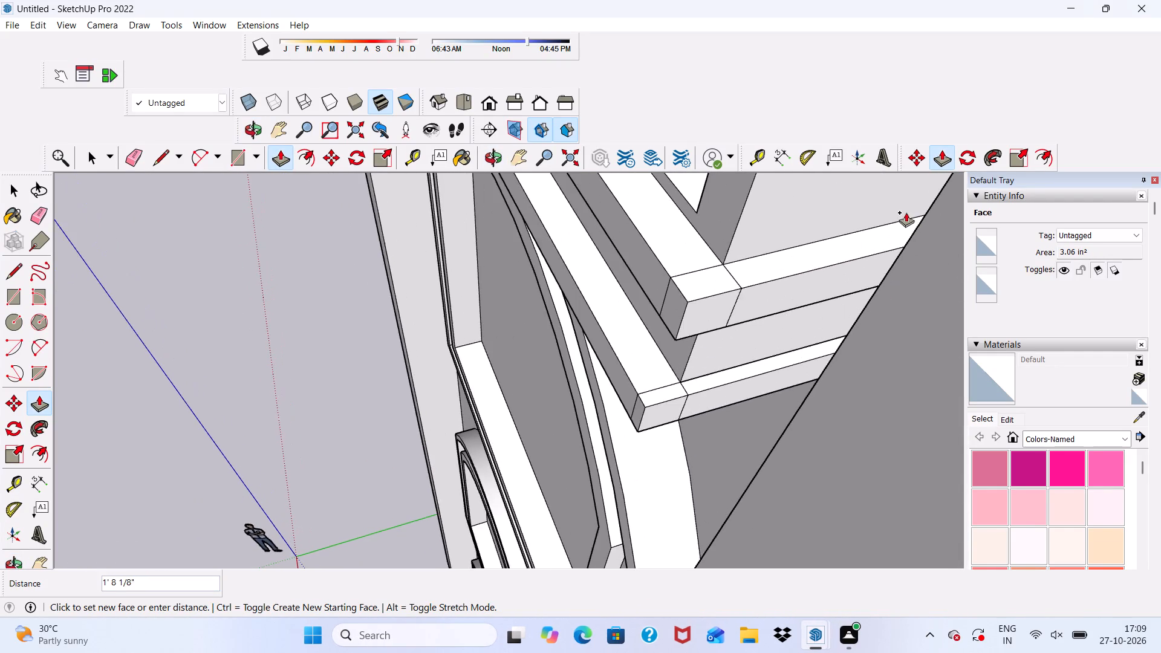
{"action": "scroll", "coordinate": [910, 220], "scroll_direction": "up", "scroll_amount": 2}
{"action": "scroll", "coordinate": [910, 220], "scroll_direction": "down", "scroll_amount": 2}
{"action": "middle_click_drag", "start_coordinate": [911, 223], "coordinate": [994, 227]}
{"action": "scroll", "coordinate": [837, 247], "scroll_direction": "up", "scroll_amount": 3}
{"action": "scroll", "coordinate": [838, 222], "scroll_direction": "down", "scroll_amount": 1}
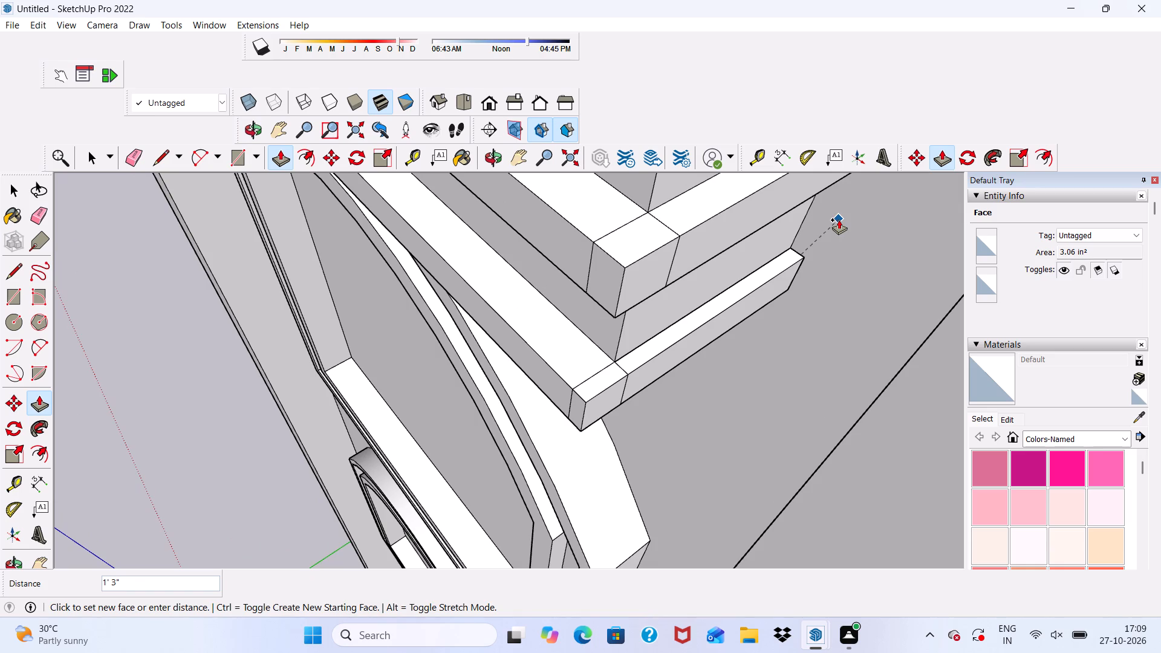
{"action": "left_click", "coordinate": [839, 218]}
Erase the leftover seam lines on the top, side and front faces of the lower sill band's right corner.
{"action": "scroll", "coordinate": [839, 222], "scroll_direction": "down", "scroll_amount": 4}
{"action": "middle_click_drag", "start_coordinate": [681, 375], "coordinate": [766, 273]}
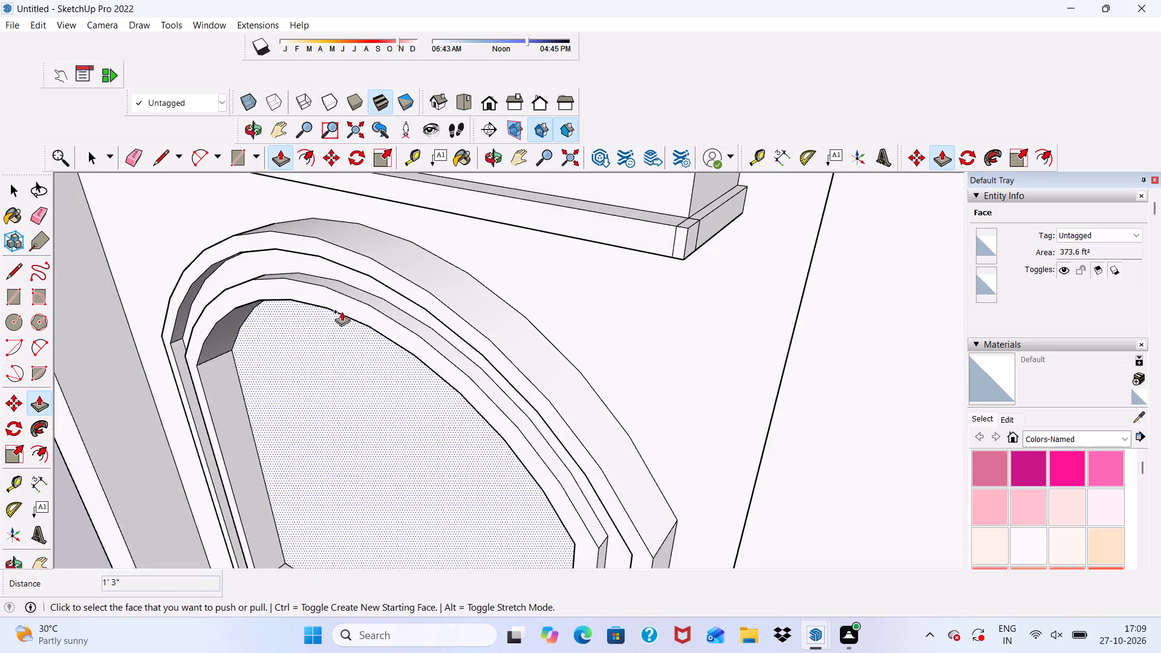
{"action": "left_click", "coordinate": [135, 158]}
{"action": "scroll", "coordinate": [575, 235], "scroll_direction": "up", "scroll_amount": 3}
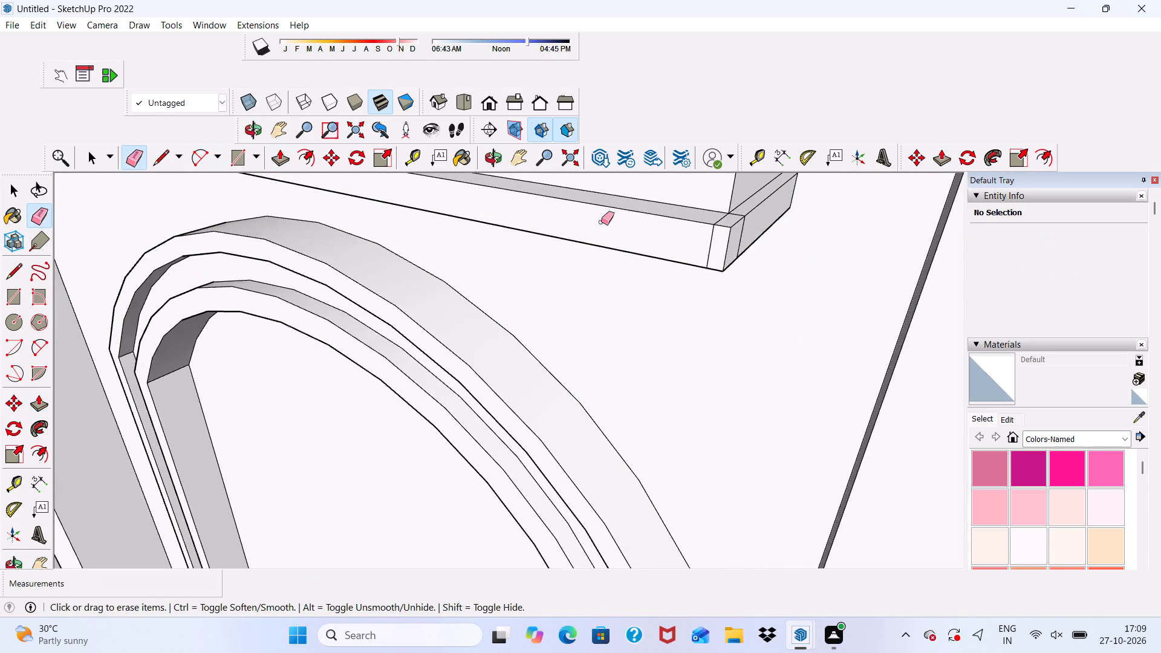
{"action": "scroll", "coordinate": [601, 222], "scroll_direction": "up", "scroll_amount": 5}
{"action": "left_click_drag", "start_coordinate": [721, 220], "coordinate": [730, 222]}
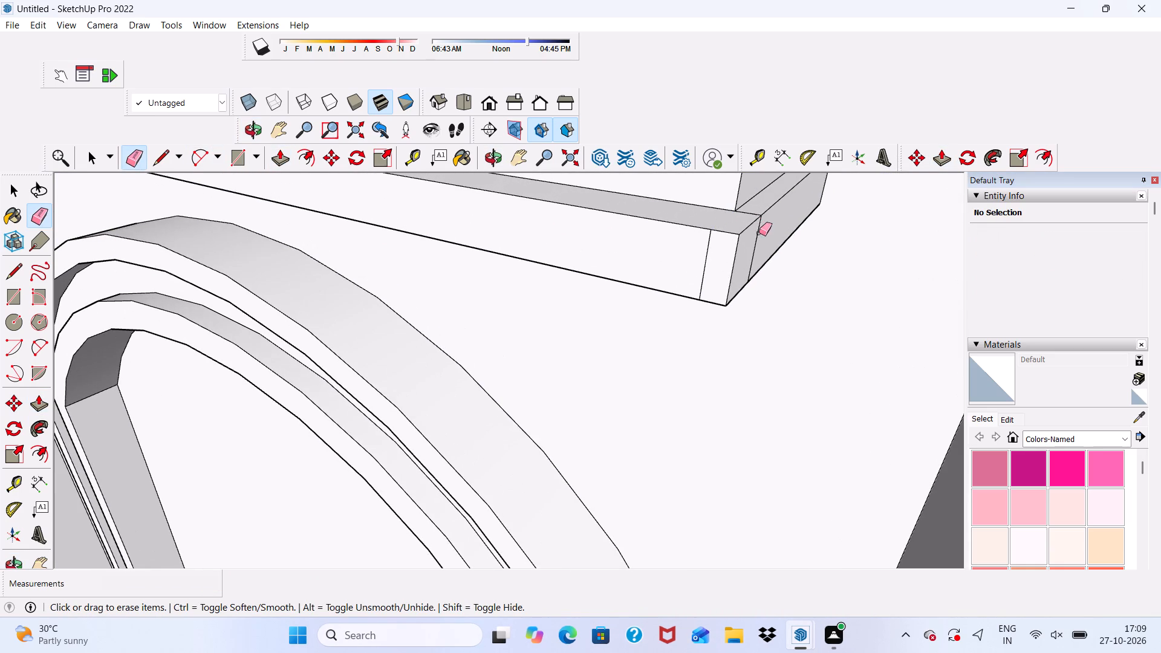
{"action": "left_click_drag", "start_coordinate": [759, 233], "coordinate": [763, 251]}
{"action": "scroll", "coordinate": [732, 206], "scroll_direction": "up", "scroll_amount": 4}
{"action": "left_click_drag", "start_coordinate": [755, 212], "coordinate": [755, 218]}
{"action": "scroll", "coordinate": [716, 273], "scroll_direction": "up", "scroll_amount": 3}
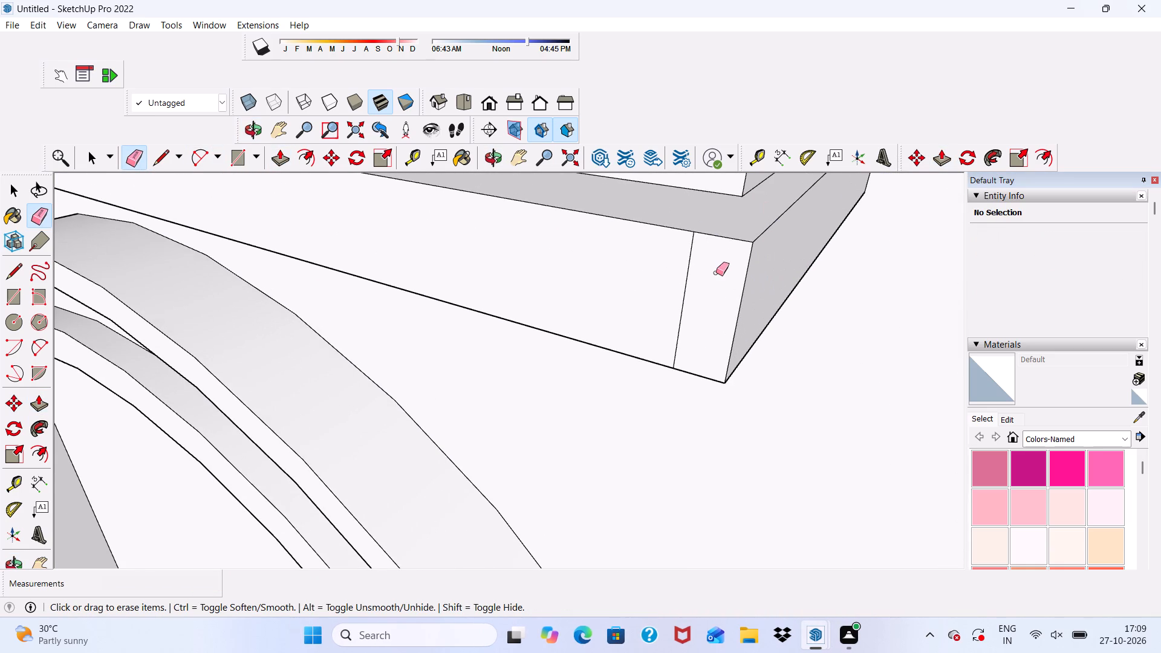
{"action": "left_click_drag", "start_coordinate": [692, 279], "coordinate": [672, 306]}
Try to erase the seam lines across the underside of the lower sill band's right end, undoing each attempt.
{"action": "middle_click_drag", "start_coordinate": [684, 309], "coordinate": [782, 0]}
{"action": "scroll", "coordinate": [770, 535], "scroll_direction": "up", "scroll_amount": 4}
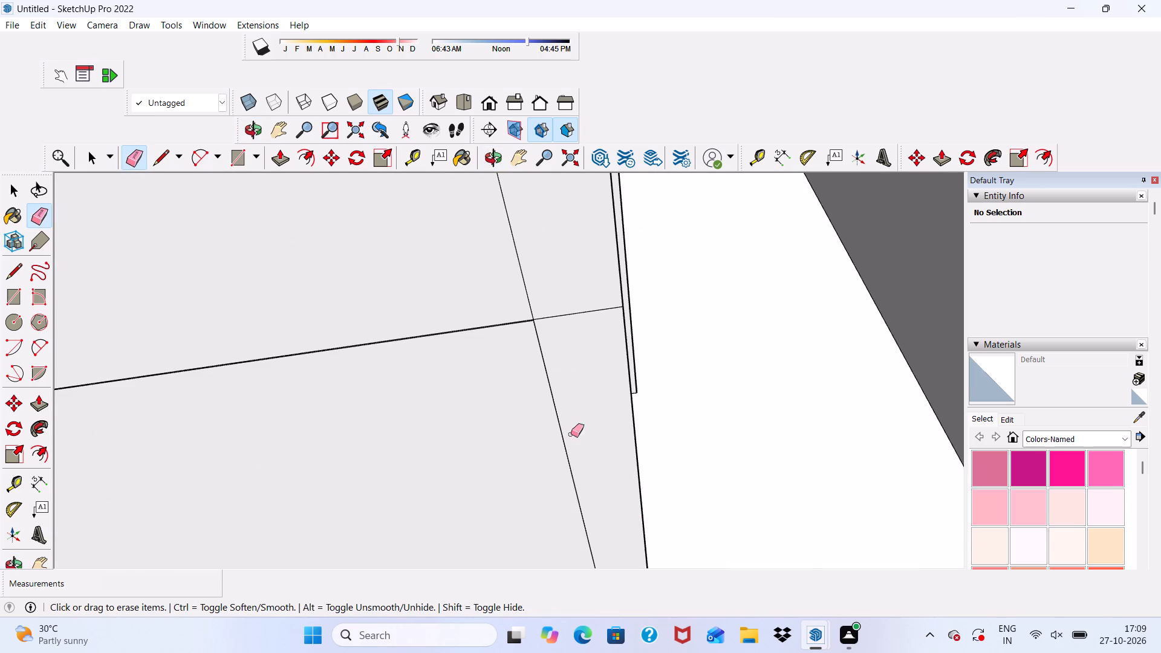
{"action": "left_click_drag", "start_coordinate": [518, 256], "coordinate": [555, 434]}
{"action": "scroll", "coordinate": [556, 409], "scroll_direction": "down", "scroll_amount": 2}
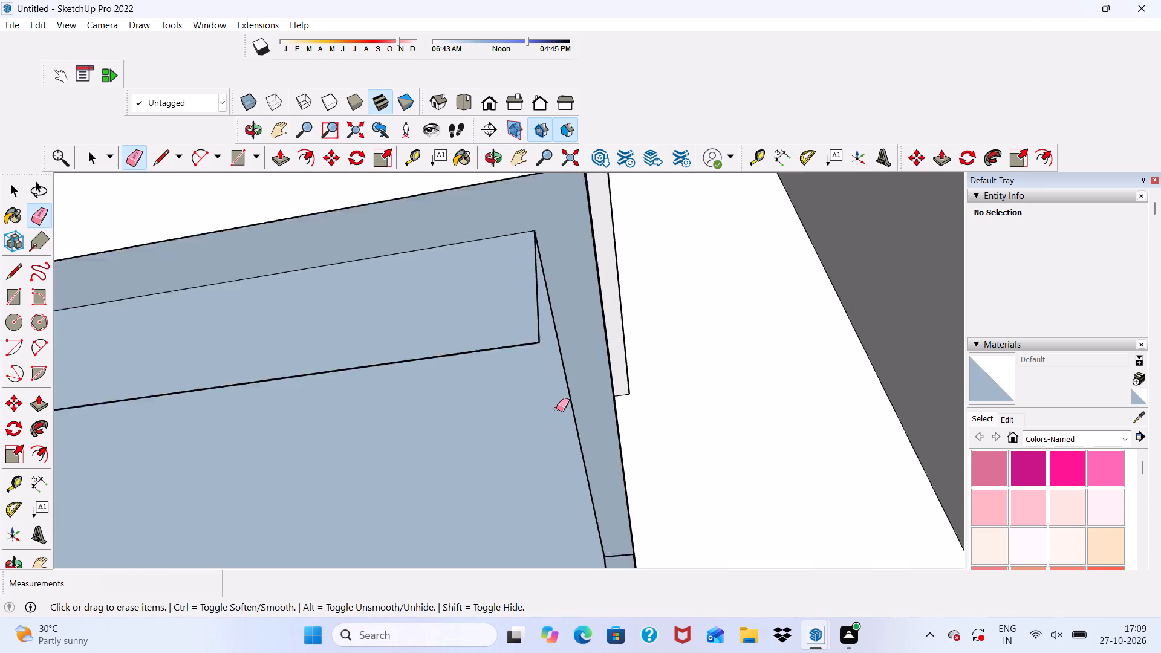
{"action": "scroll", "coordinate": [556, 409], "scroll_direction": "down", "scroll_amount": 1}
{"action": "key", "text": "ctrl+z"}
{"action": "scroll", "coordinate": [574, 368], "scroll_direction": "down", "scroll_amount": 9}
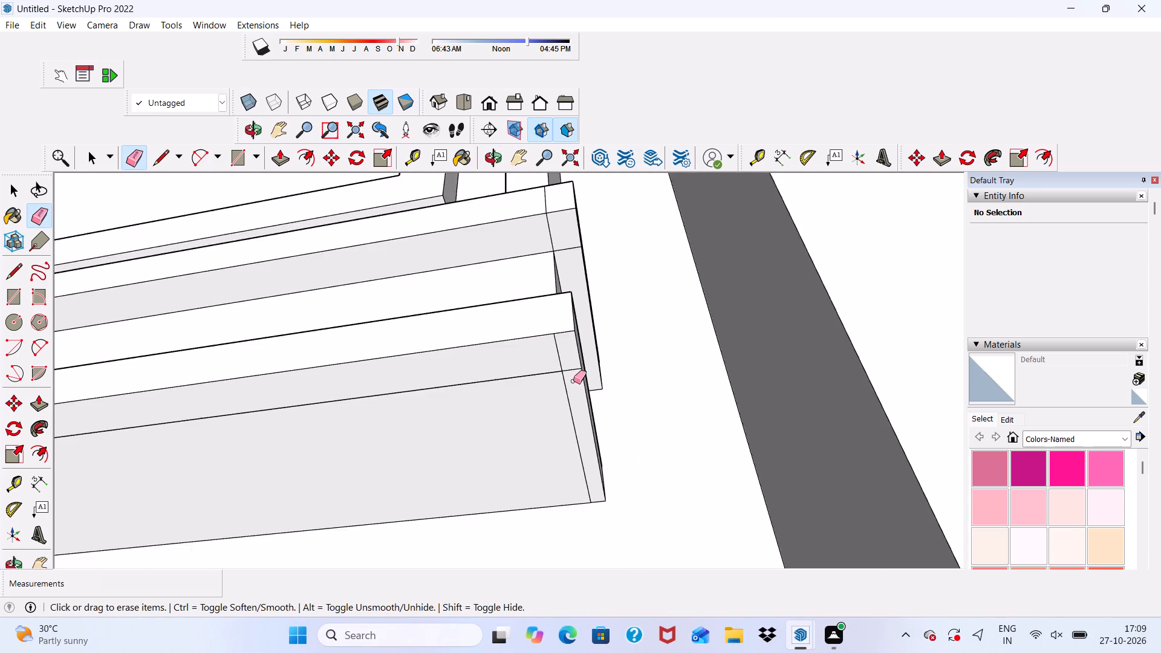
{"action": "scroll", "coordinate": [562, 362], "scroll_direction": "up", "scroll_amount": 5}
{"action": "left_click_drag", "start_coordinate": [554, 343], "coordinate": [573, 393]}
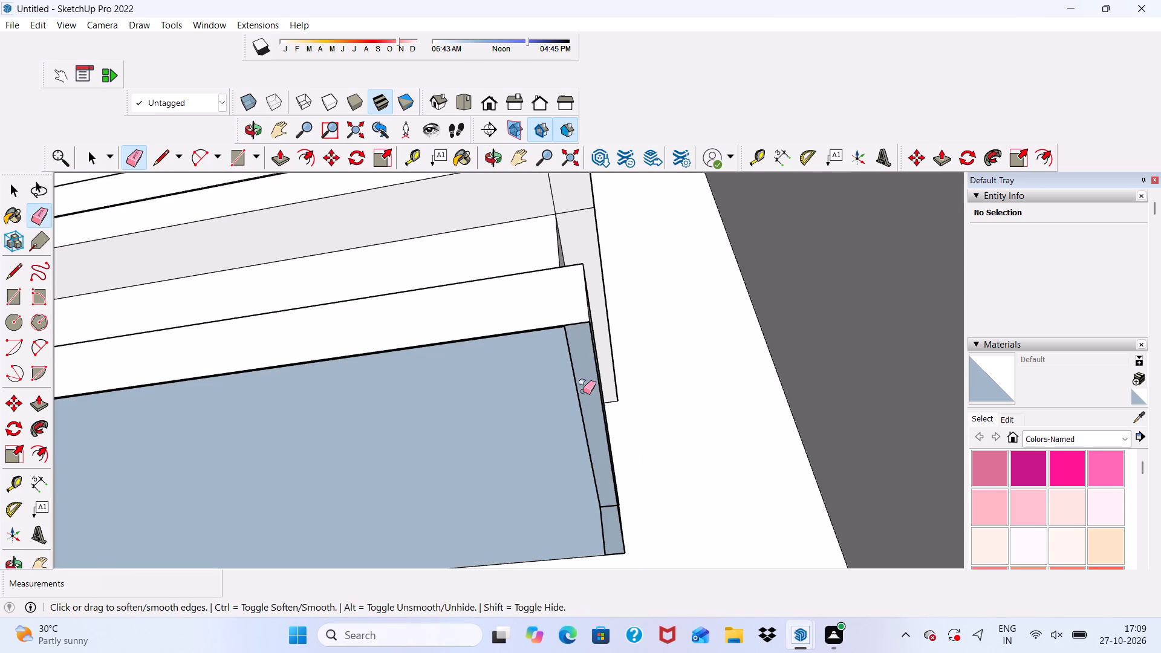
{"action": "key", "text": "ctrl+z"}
Erase only the short seam lines on the underside of the lower sill band's right corner.
{"action": "scroll", "coordinate": [589, 378], "scroll_direction": "up", "scroll_amount": 4}
{"action": "left_click_drag", "start_coordinate": [590, 374], "coordinate": [588, 395]}
{"action": "left_click_drag", "start_coordinate": [541, 336], "coordinate": [558, 352]}
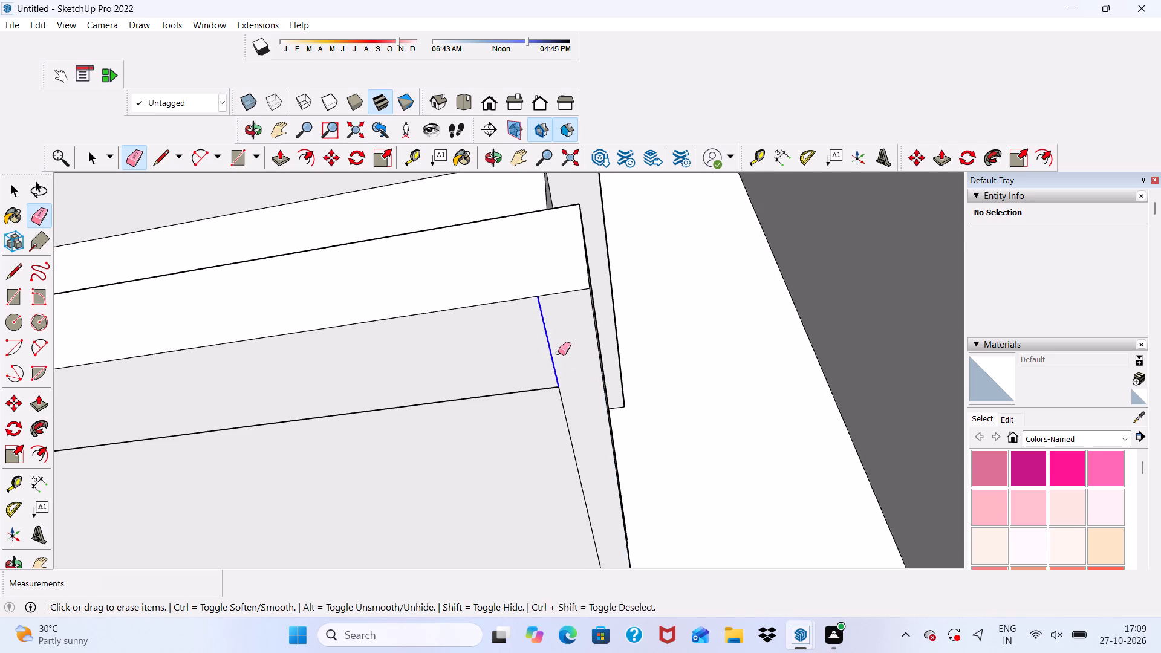
{"action": "left_click_drag", "start_coordinate": [558, 352], "coordinate": [564, 360]}
Erase the leftover seam lines on the front face and underside of the upper sill band's right corner.
{"action": "scroll", "coordinate": [540, 371], "scroll_direction": "down", "scroll_amount": 8}
{"action": "middle_click_drag", "start_coordinate": [556, 359], "coordinate": [579, 504]}
{"action": "scroll", "coordinate": [568, 249], "scroll_direction": "up", "scroll_amount": 5}
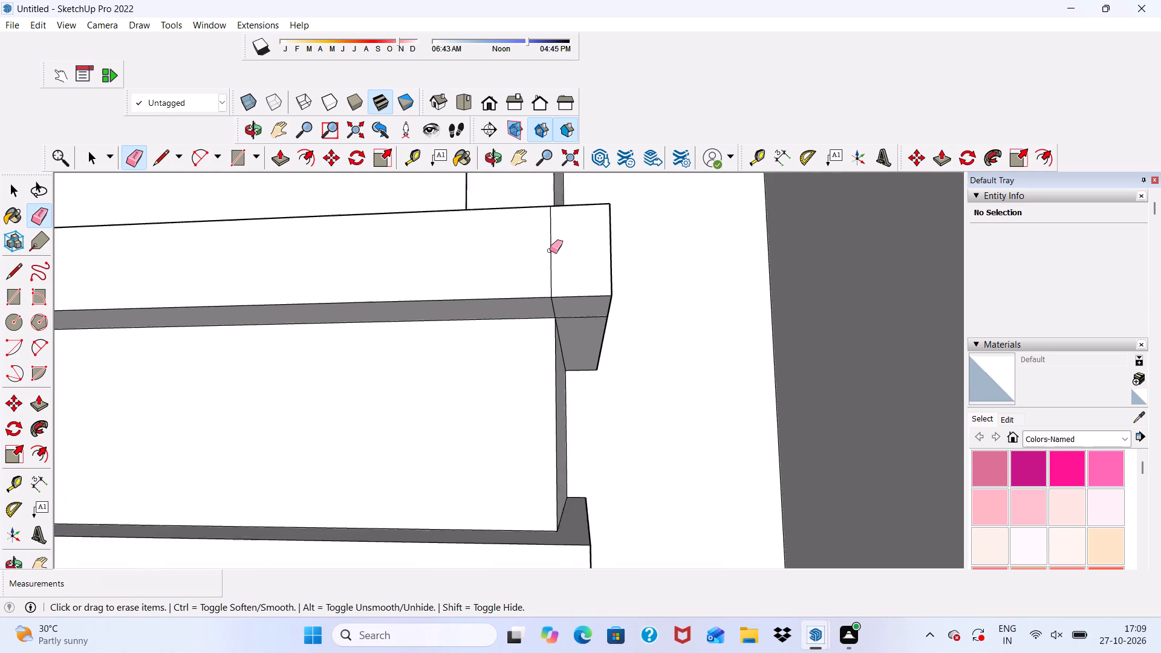
{"action": "scroll", "coordinate": [550, 250], "scroll_direction": "up", "scroll_amount": 3}
{"action": "left_click_drag", "start_coordinate": [550, 250], "coordinate": [554, 270]}
{"action": "scroll", "coordinate": [558, 324], "scroll_direction": "up", "scroll_amount": 5}
{"action": "left_click_drag", "start_coordinate": [558, 324], "coordinate": [544, 336]}
{"action": "left_click_drag", "start_coordinate": [571, 329], "coordinate": [583, 353]}
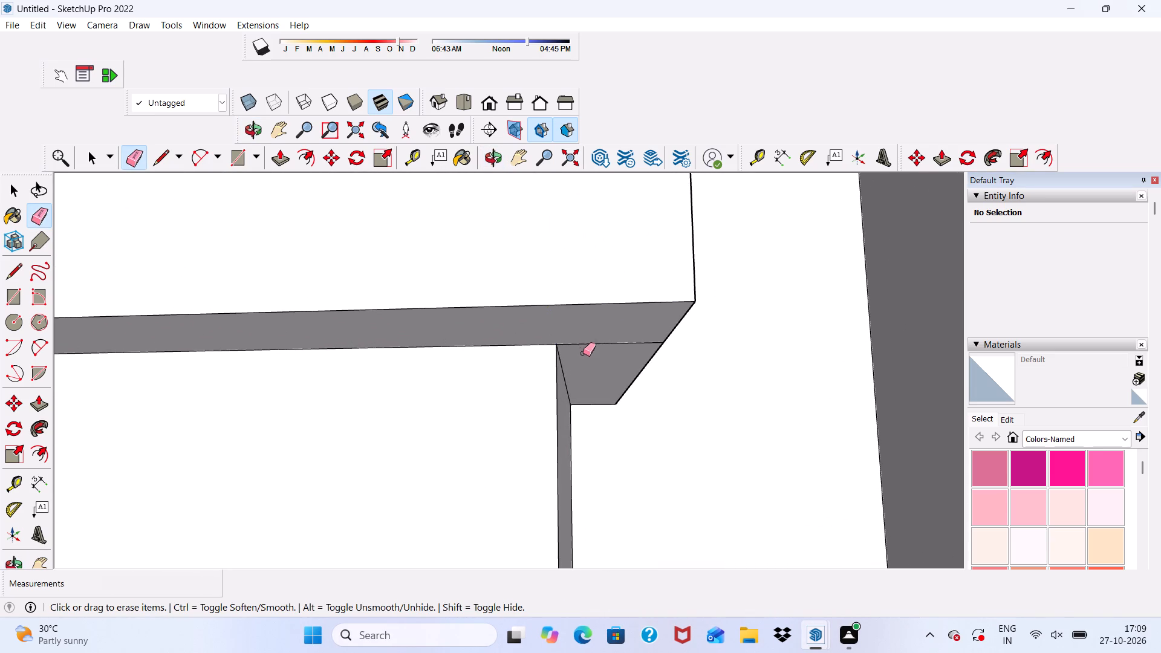
{"action": "left_click_drag", "start_coordinate": [583, 353], "coordinate": [583, 354]}
Erase the leftover seam lines on the top and side faces of the upper sill band's right corner.
{"action": "scroll", "coordinate": [582, 367], "scroll_direction": "up", "scroll_amount": 2}
{"action": "scroll", "coordinate": [577, 347], "scroll_direction": "down", "scroll_amount": 7}
{"action": "middle_click_drag", "start_coordinate": [625, 327], "coordinate": [534, 522]}
{"action": "scroll", "coordinate": [544, 308], "scroll_direction": "up", "scroll_amount": 4}
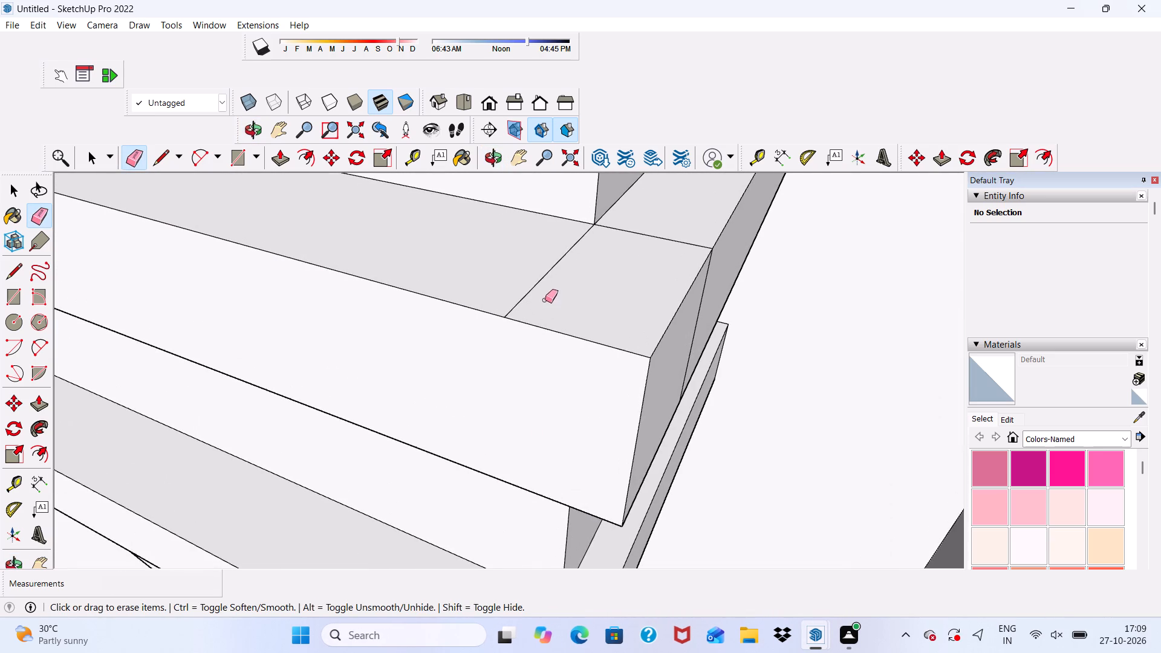
{"action": "left_click_drag", "start_coordinate": [525, 288], "coordinate": [551, 302]}
{"action": "left_click_drag", "start_coordinate": [641, 218], "coordinate": [644, 248]}
{"action": "middle_click_drag", "start_coordinate": [685, 314], "coordinate": [637, 285]}
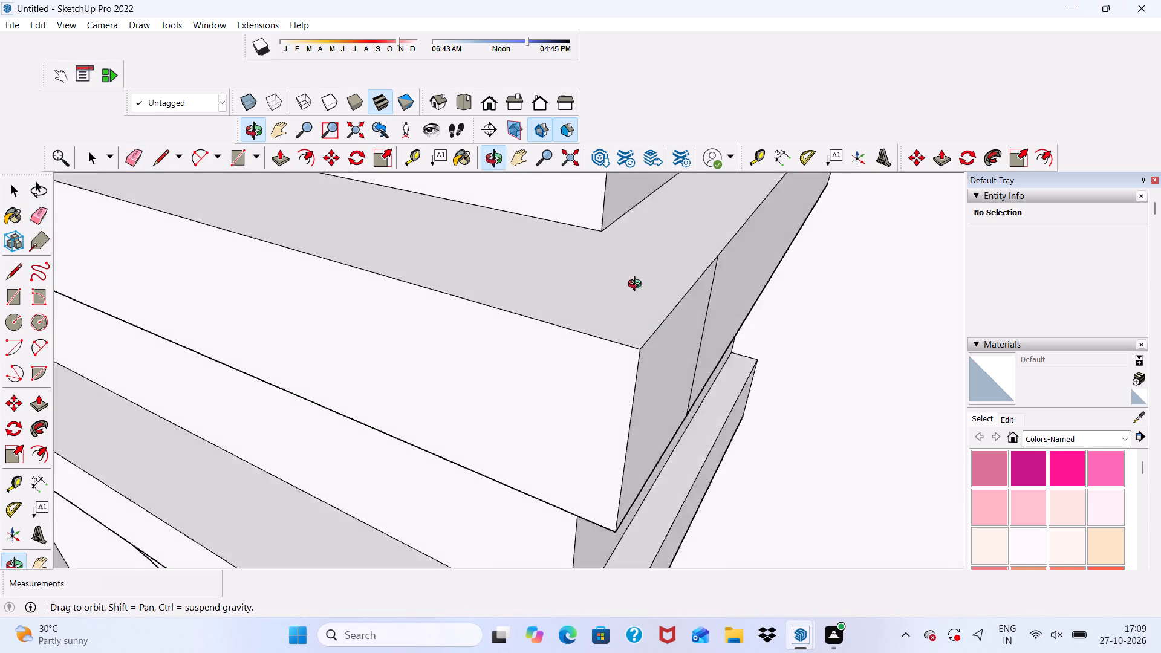
{"action": "middle_click_drag", "start_coordinate": [637, 285], "coordinate": [568, 251]}
{"action": "left_click_drag", "start_coordinate": [699, 342], "coordinate": [737, 357]}
{"action": "scroll", "coordinate": [745, 347], "scroll_direction": "down", "scroll_amount": 1}
{"action": "middle_click_drag", "start_coordinate": [745, 347], "coordinate": [747, 118]}
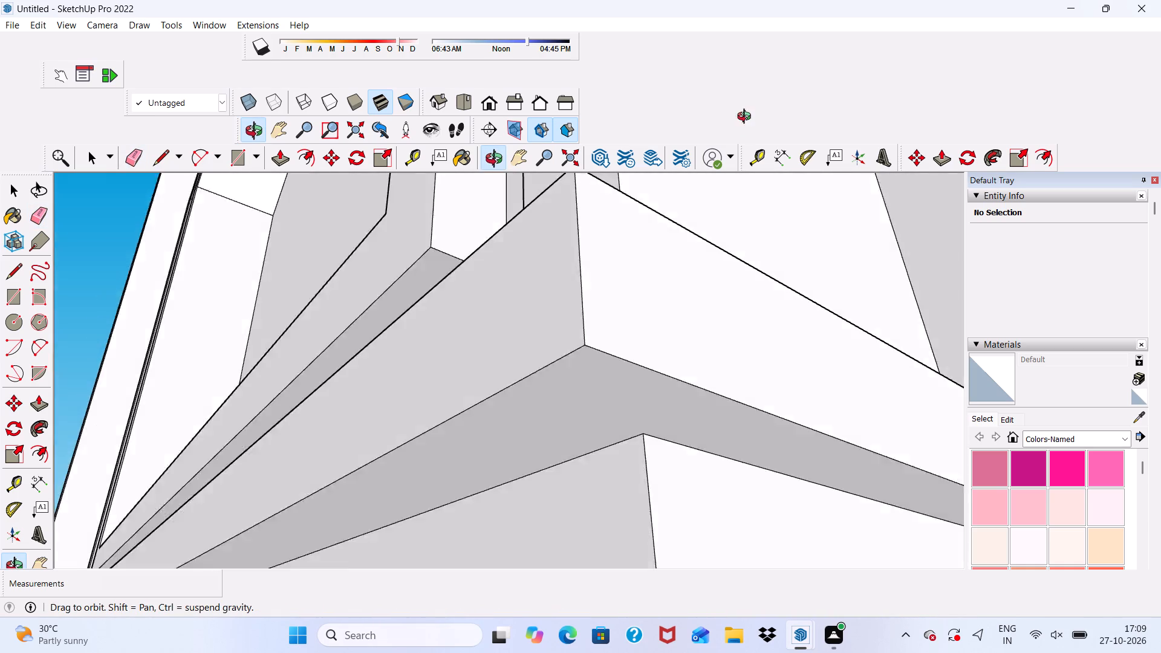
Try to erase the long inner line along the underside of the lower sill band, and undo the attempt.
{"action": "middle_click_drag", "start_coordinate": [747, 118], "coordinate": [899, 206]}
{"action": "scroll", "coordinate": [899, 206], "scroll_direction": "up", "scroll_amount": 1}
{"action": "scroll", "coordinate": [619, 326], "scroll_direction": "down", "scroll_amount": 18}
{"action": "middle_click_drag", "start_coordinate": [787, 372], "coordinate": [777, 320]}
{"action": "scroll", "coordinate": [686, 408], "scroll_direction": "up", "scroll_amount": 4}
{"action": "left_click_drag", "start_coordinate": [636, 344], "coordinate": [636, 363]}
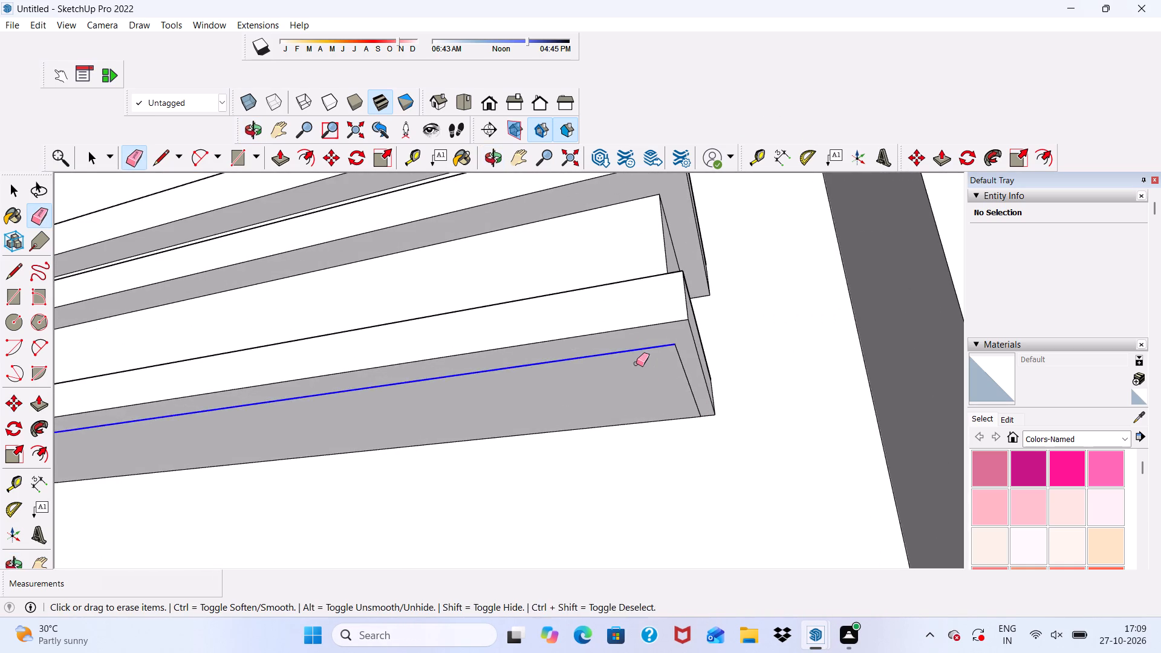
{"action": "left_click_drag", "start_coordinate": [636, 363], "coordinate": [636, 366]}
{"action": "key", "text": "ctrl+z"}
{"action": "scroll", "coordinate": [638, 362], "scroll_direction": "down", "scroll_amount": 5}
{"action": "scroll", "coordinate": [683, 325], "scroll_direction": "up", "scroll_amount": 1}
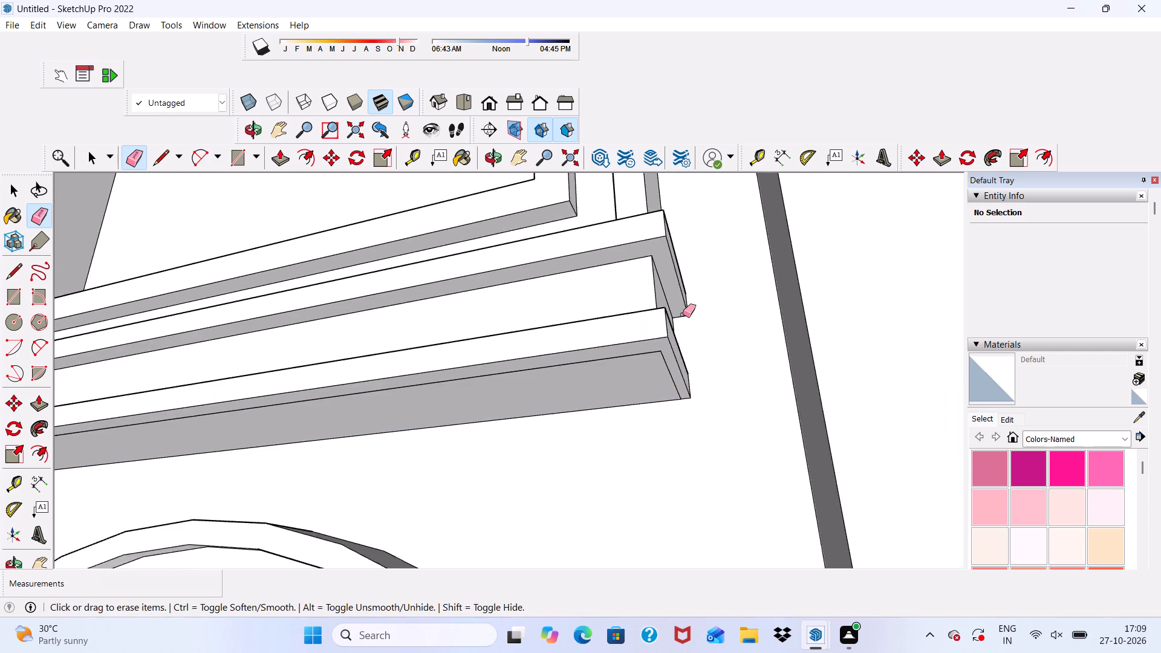
Erase the seam line on the front face of the lower sill band's left corner.
{"action": "scroll", "coordinate": [683, 314], "scroll_direction": "down", "scroll_amount": 11}
{"action": "key", "text": "space"}
{"action": "scroll", "coordinate": [597, 404], "scroll_direction": "up", "scroll_amount": 1}
{"action": "scroll", "coordinate": [271, 281], "scroll_direction": "up", "scroll_amount": 2}
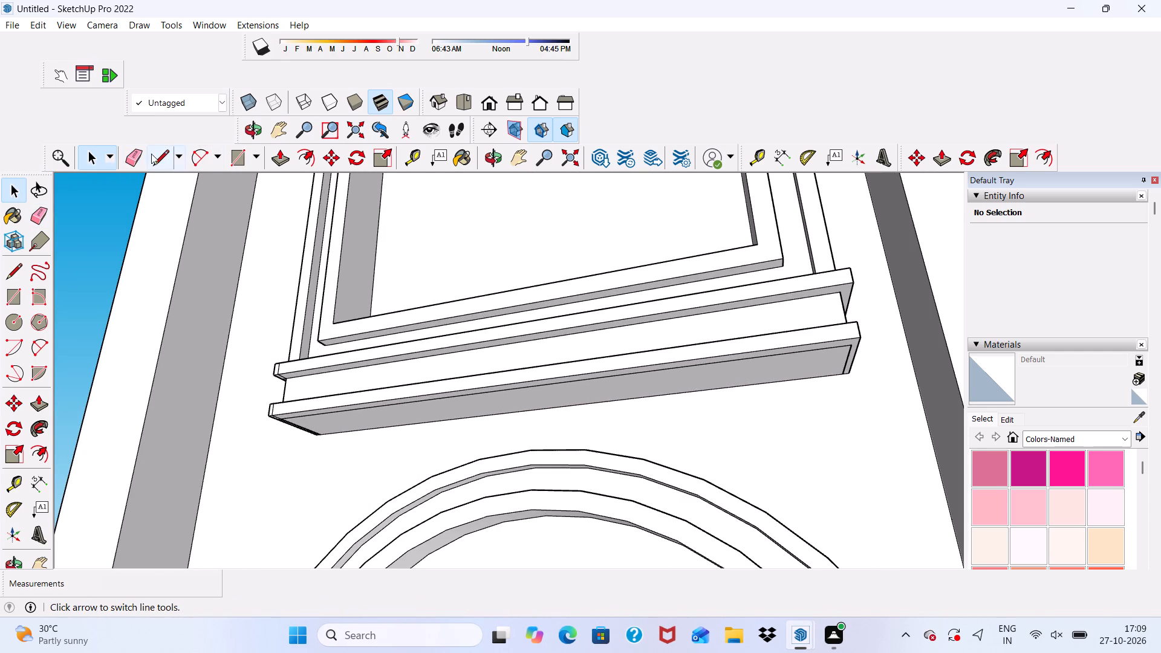
{"action": "left_click", "coordinate": [136, 153]}
{"action": "scroll", "coordinate": [366, 328], "scroll_direction": "up", "scroll_amount": 3}
{"action": "scroll", "coordinate": [356, 370], "scroll_direction": "down", "scroll_amount": 1}
{"action": "middle_click_drag", "start_coordinate": [263, 447], "coordinate": [344, 378]}
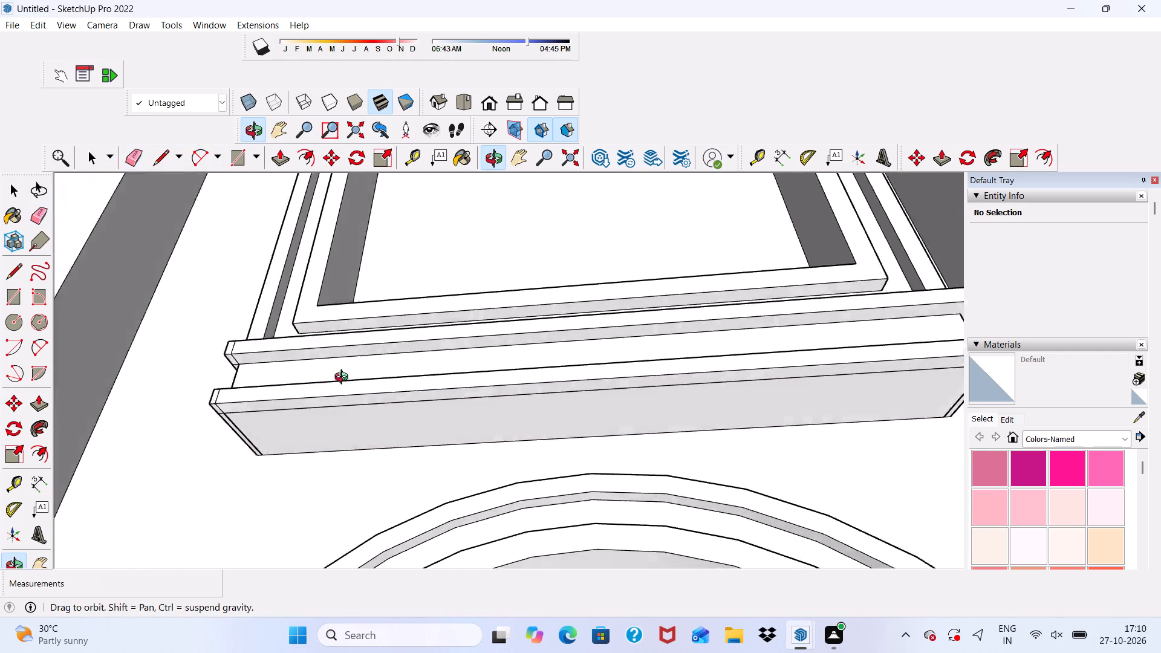
{"action": "middle_click_drag", "start_coordinate": [344, 378], "coordinate": [500, 420]}
{"action": "scroll", "coordinate": [220, 307], "scroll_direction": "up", "scroll_amount": 11}
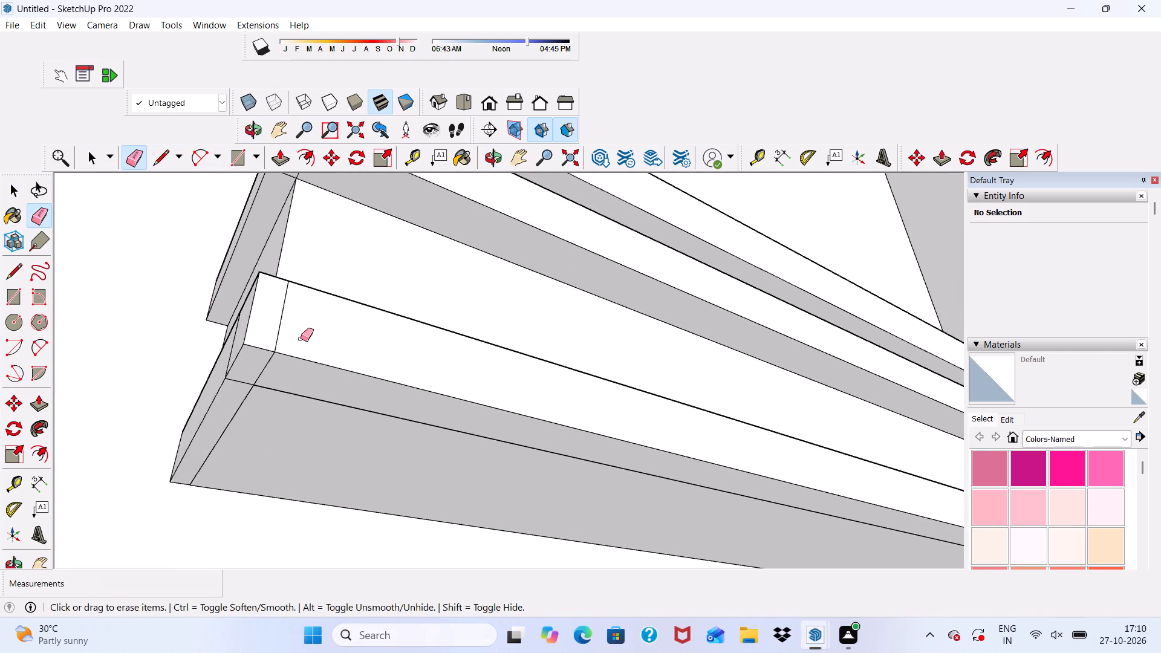
{"action": "scroll", "coordinate": [301, 339], "scroll_direction": "up", "scroll_amount": 2}
{"action": "left_click_drag", "start_coordinate": [274, 320], "coordinate": [278, 330]}
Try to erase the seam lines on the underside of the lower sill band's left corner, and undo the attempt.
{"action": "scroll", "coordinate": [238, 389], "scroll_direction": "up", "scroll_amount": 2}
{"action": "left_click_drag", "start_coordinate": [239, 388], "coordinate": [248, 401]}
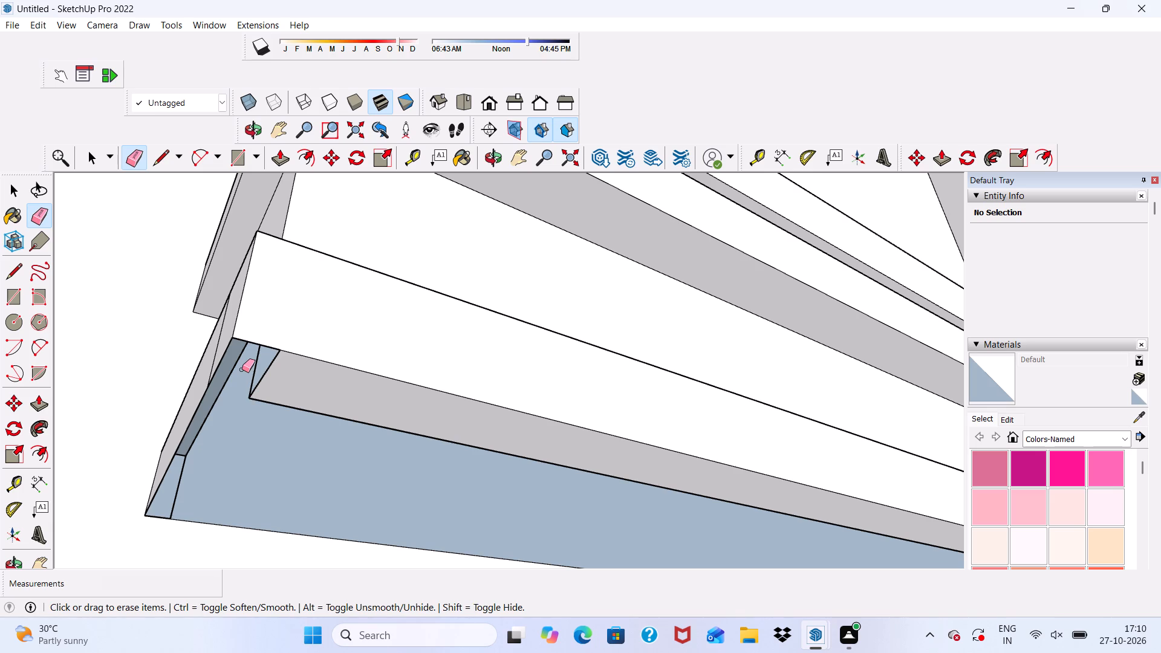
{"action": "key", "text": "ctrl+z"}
Erase the short seam lines on the underside of the lower sill band's left corner, undoing the last erasure.
{"action": "scroll", "coordinate": [242, 369], "scroll_direction": "up", "scroll_amount": 4, "text": "ctrl"}
{"action": "left_click_drag", "start_coordinate": [236, 386], "coordinate": [230, 421]}
{"action": "left_click_drag", "start_coordinate": [286, 365], "coordinate": [302, 382]}
{"action": "left_click_drag", "start_coordinate": [264, 364], "coordinate": [287, 388]}
{"action": "left_click_drag", "start_coordinate": [221, 432], "coordinate": [241, 461]}
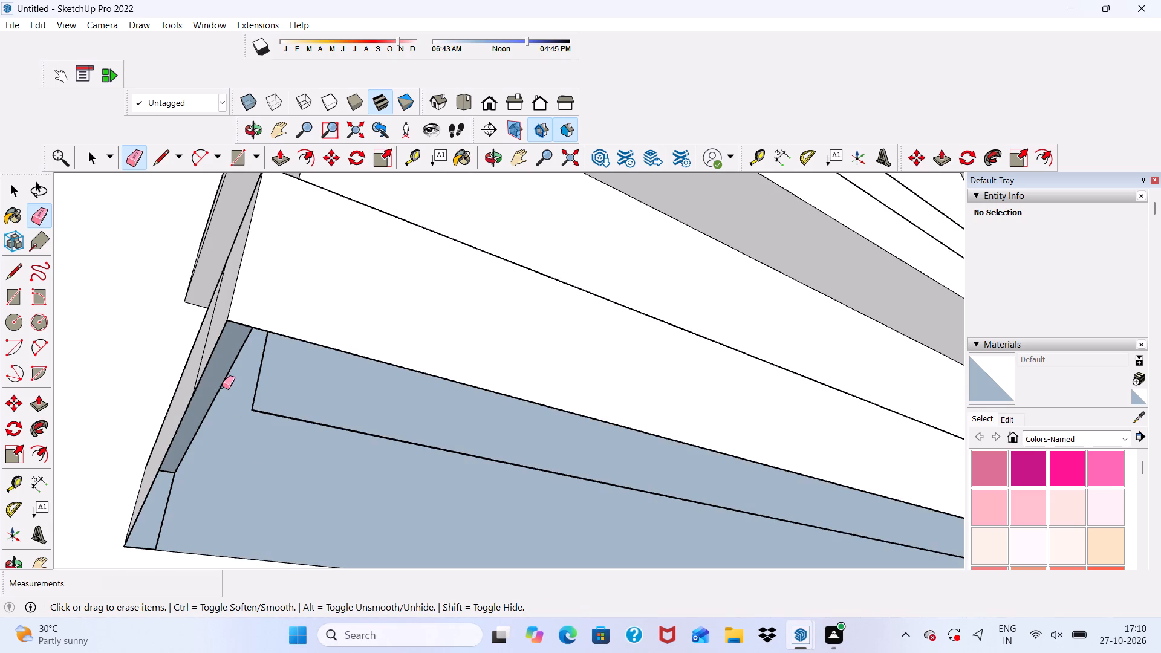
{"action": "key", "text": "ctrl+z"}
Erase the leftover seam lines on the side and top faces of the lower sill band's left corner.
{"action": "middle_click_drag", "start_coordinate": [192, 323], "coordinate": [296, 450]}
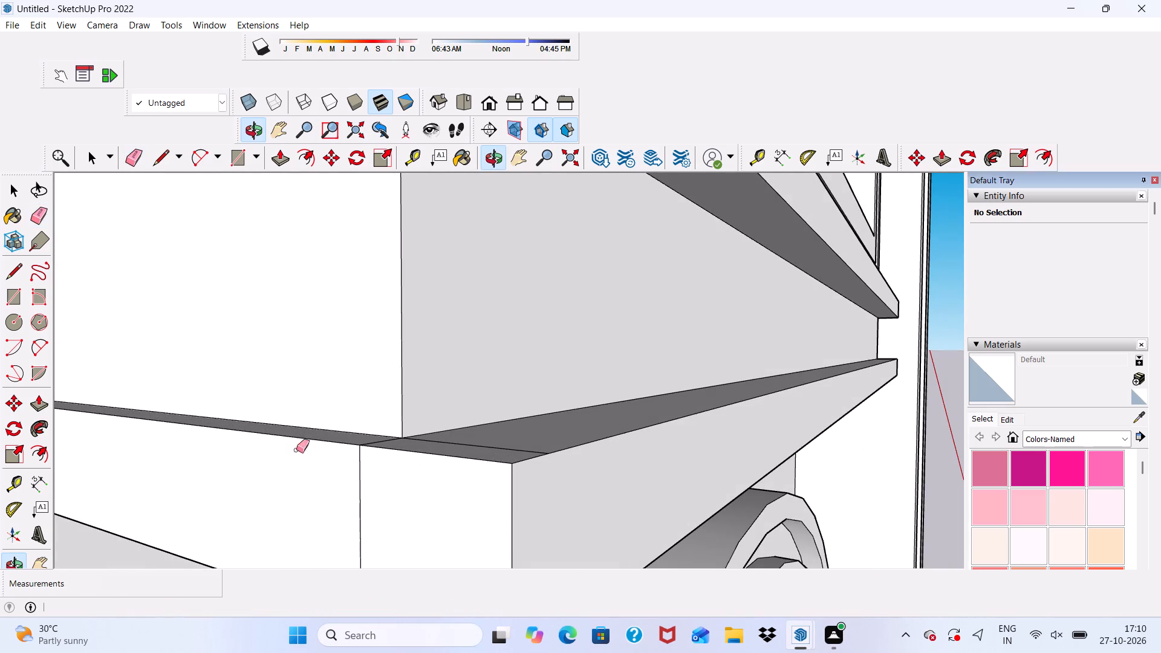
{"action": "left_click_drag", "start_coordinate": [389, 491], "coordinate": [412, 496]}
{"action": "left_click_drag", "start_coordinate": [402, 467], "coordinate": [356, 483]}
{"action": "scroll", "coordinate": [570, 419], "scroll_direction": "down", "scroll_amount": 1}
{"action": "middle_click_drag", "start_coordinate": [571, 419], "coordinate": [570, 440]}
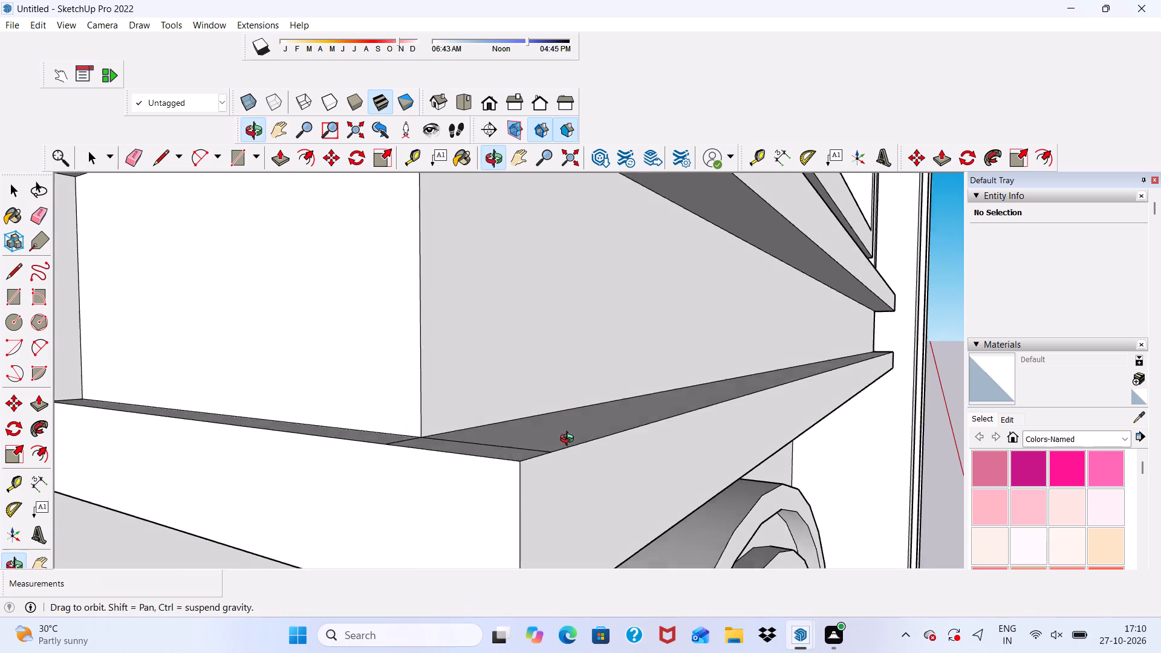
{"action": "middle_click_drag", "start_coordinate": [570, 440], "coordinate": [496, 539]}
{"action": "left_click_drag", "start_coordinate": [446, 504], "coordinate": [450, 495]}
{"action": "left_click_drag", "start_coordinate": [373, 461], "coordinate": [386, 486]}
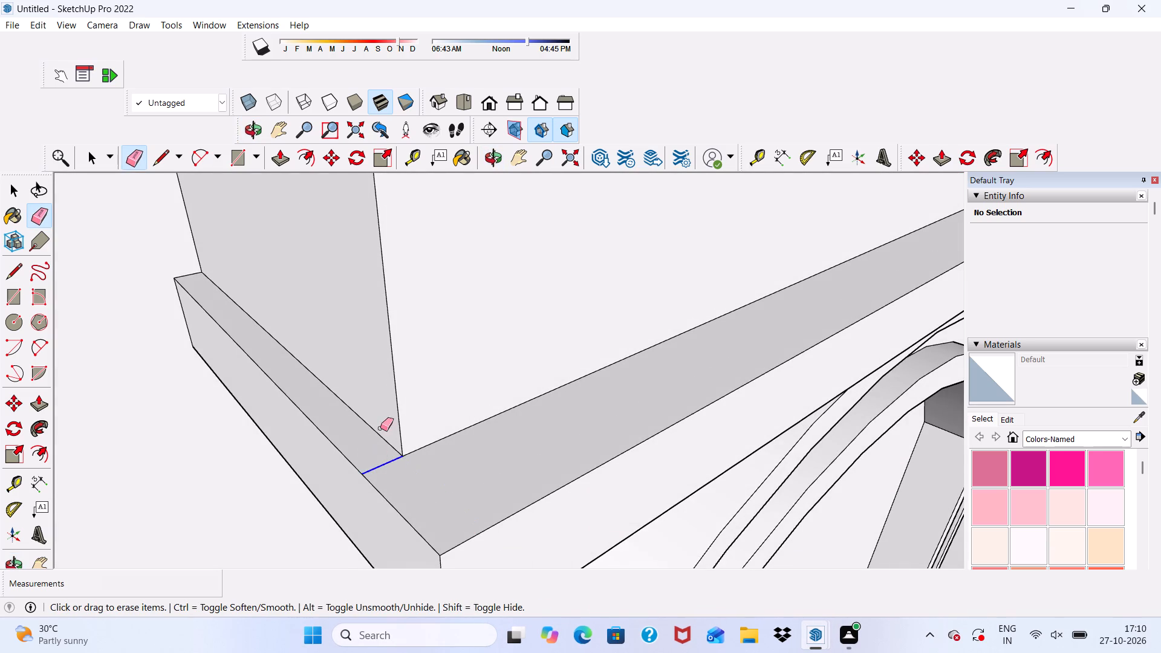
Erase the leftover seam lines on the top, front, side and underside faces of the upper sill band's left corner.
{"action": "scroll", "coordinate": [380, 428], "scroll_direction": "down", "scroll_amount": 15}
{"action": "scroll", "coordinate": [478, 350], "scroll_direction": "up", "scroll_amount": 9}
{"action": "scroll", "coordinate": [447, 331], "scroll_direction": "down", "scroll_amount": 2}
{"action": "scroll", "coordinate": [449, 328], "scroll_direction": "up", "scroll_amount": 3}
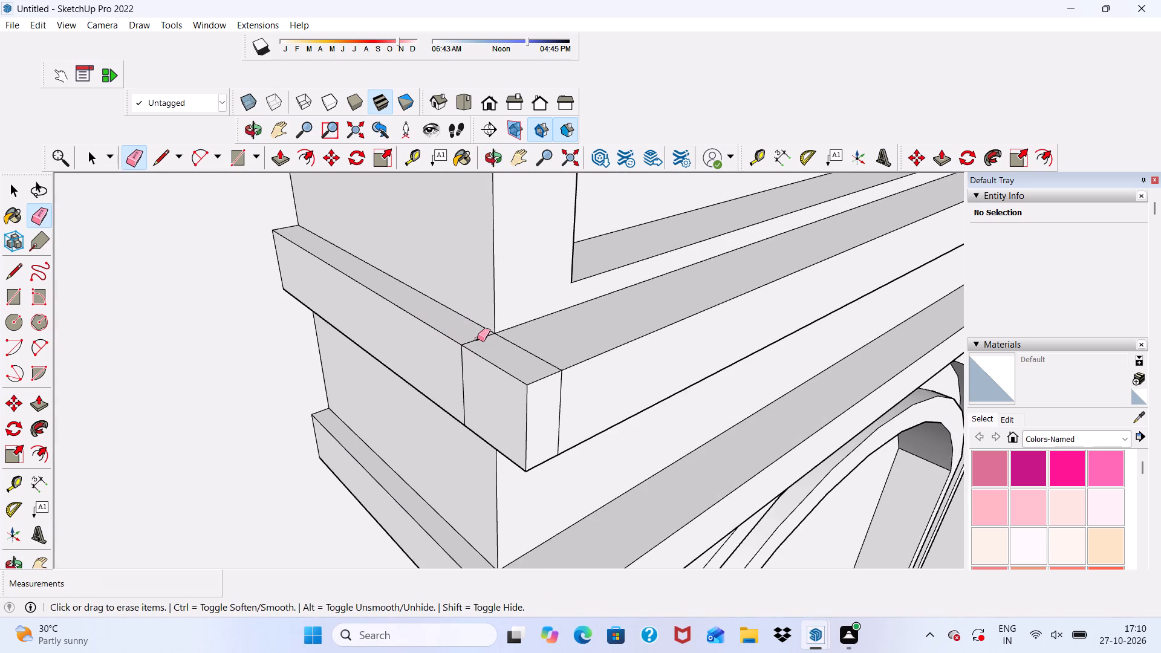
{"action": "scroll", "coordinate": [478, 345], "scroll_direction": "up", "scroll_amount": 2}
{"action": "left_click_drag", "start_coordinate": [472, 335], "coordinate": [472, 340]}
{"action": "left_click_drag", "start_coordinate": [517, 343], "coordinate": [547, 346]}
{"action": "left_click", "coordinate": [581, 412]}
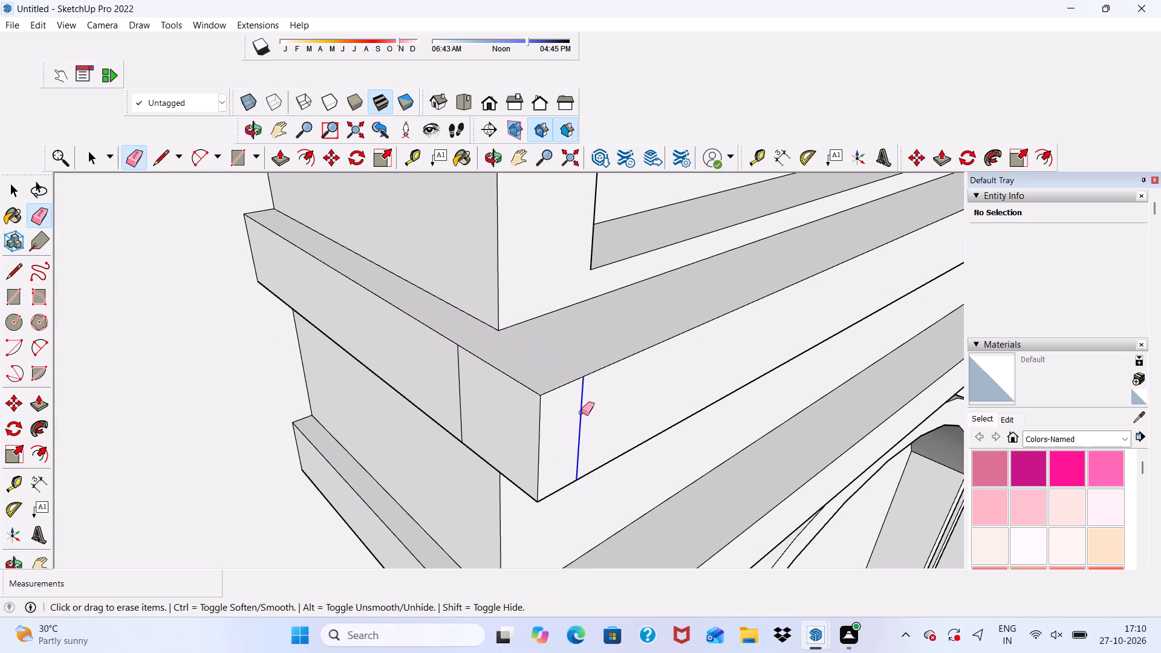
{"action": "left_click_drag", "start_coordinate": [463, 397], "coordinate": [456, 395]}
{"action": "middle_click_drag", "start_coordinate": [608, 455], "coordinate": [595, 175]}
{"action": "scroll", "coordinate": [496, 237], "scroll_direction": "up", "scroll_amount": 2}
{"action": "left_click_drag", "start_coordinate": [503, 239], "coordinate": [530, 276]}
{"action": "left_click_drag", "start_coordinate": [464, 260], "coordinate": [434, 299]}
Examine the window sill's cleaned-up bands from the front and from below, together with the surrounding facade.
{"action": "scroll", "coordinate": [434, 300], "scroll_direction": "down", "scroll_amount": 3}
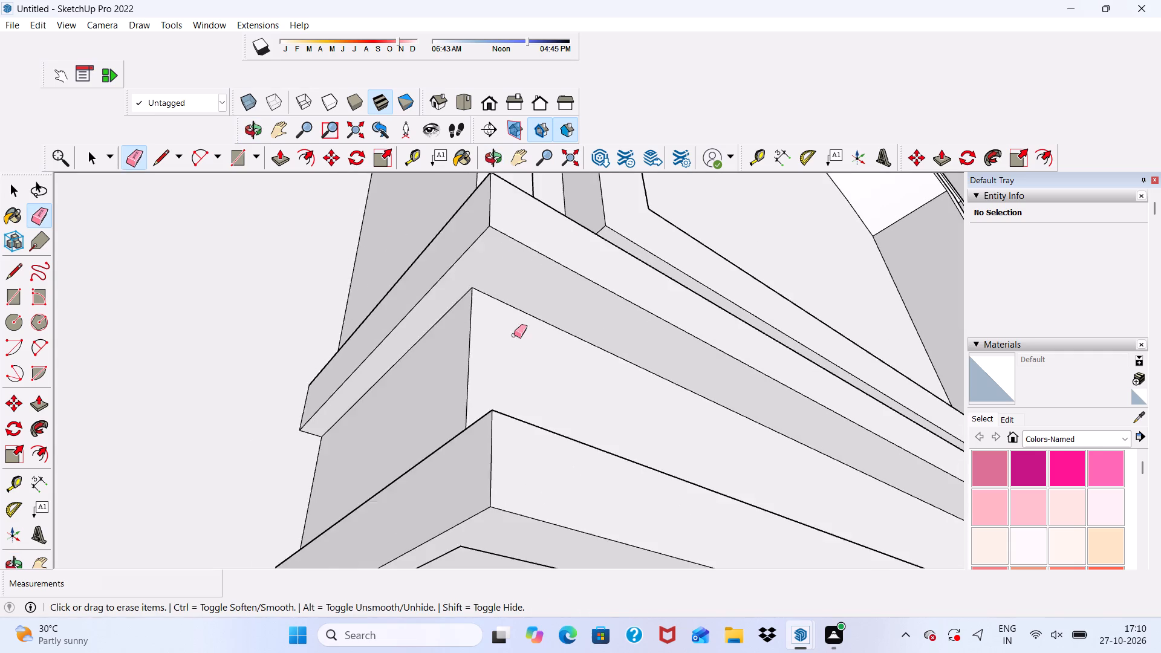
{"action": "scroll", "coordinate": [514, 335], "scroll_direction": "down", "scroll_amount": 17}
{"action": "middle_click_drag", "start_coordinate": [600, 339], "coordinate": [502, 505]}
{"action": "scroll", "coordinate": [493, 493], "scroll_direction": "down", "scroll_amount": 4}
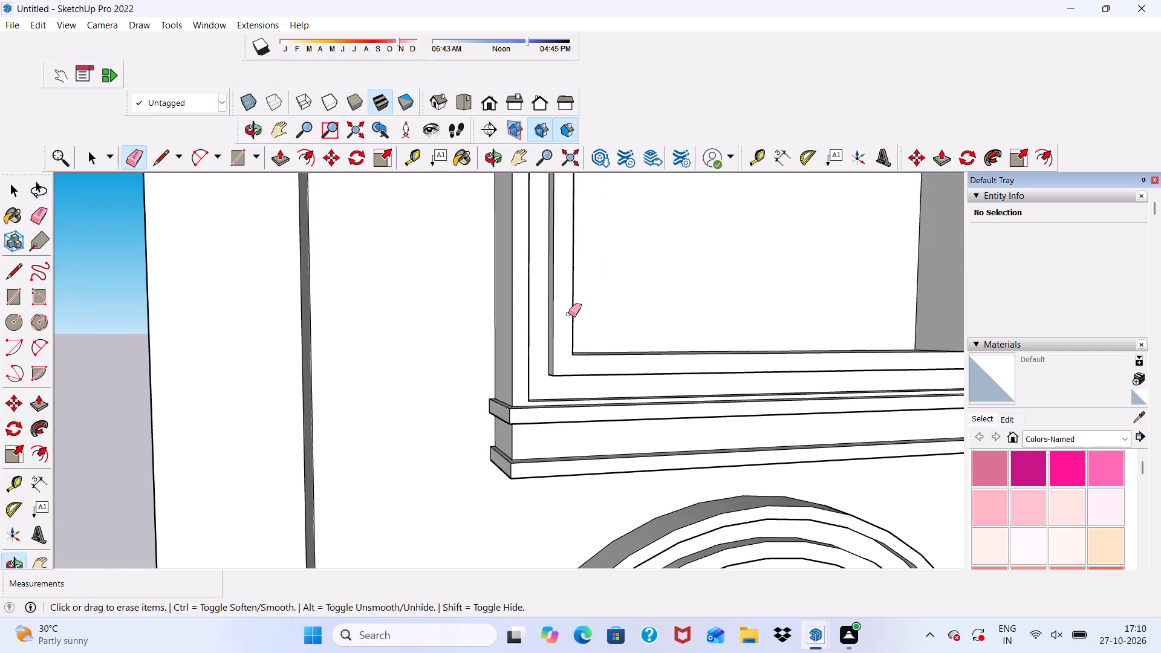
{"action": "scroll", "coordinate": [568, 314], "scroll_direction": "down", "scroll_amount": 8}
{"action": "middle_click_drag", "start_coordinate": [598, 341], "coordinate": [493, 364]}
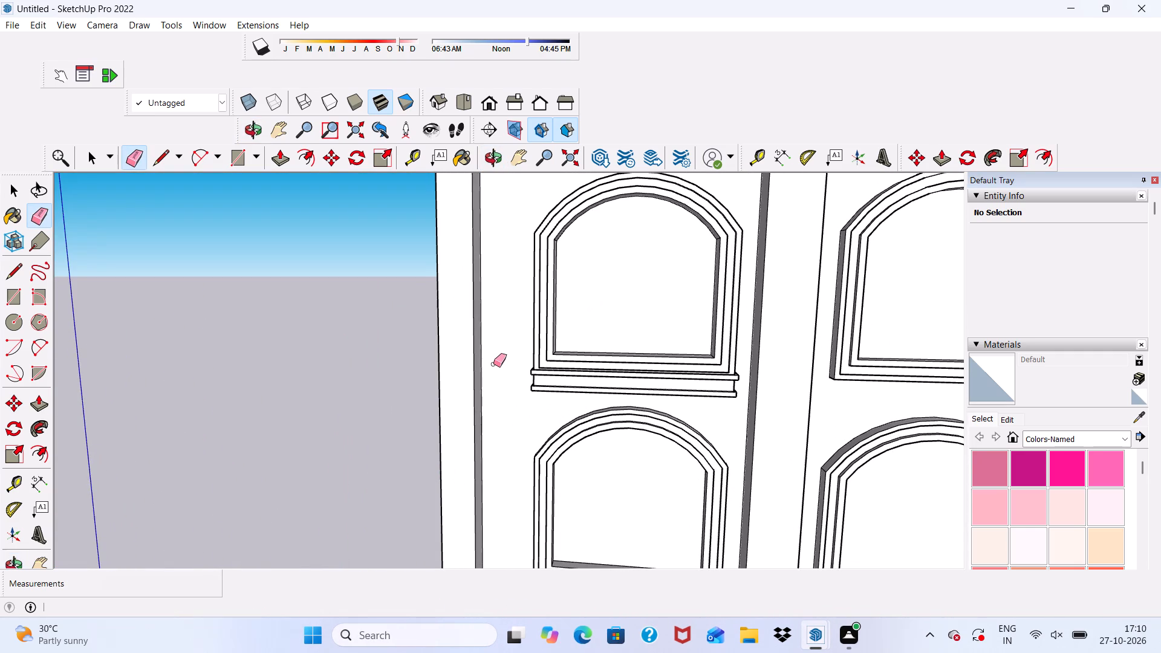
{"action": "middle_click_drag", "start_coordinate": [524, 434], "coordinate": [543, 290]}
{"action": "scroll", "coordinate": [556, 349], "scroll_direction": "up", "scroll_amount": 2}
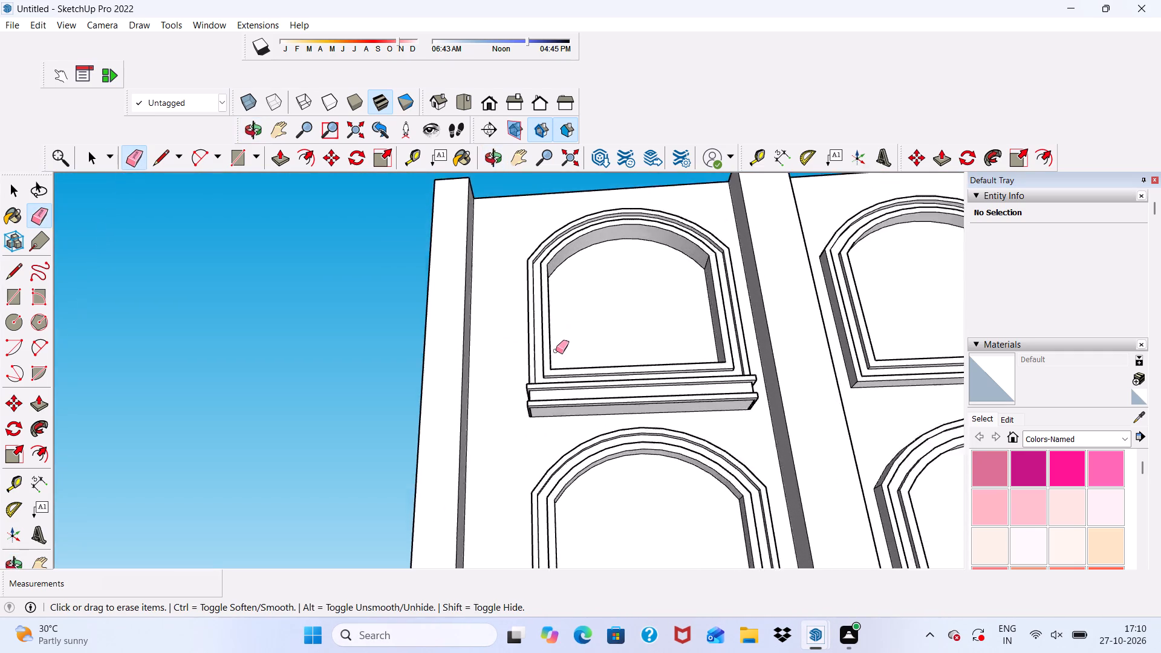
Draw a rectangle about 4 1/8" by 1' 3" on the sill's underside at its left end, inside the lower band.
{"action": "scroll", "coordinate": [556, 351], "scroll_direction": "up", "scroll_amount": 2}
{"action": "key", "text": "space"}
{"action": "scroll", "coordinate": [548, 437], "scroll_direction": "up", "scroll_amount": 8}
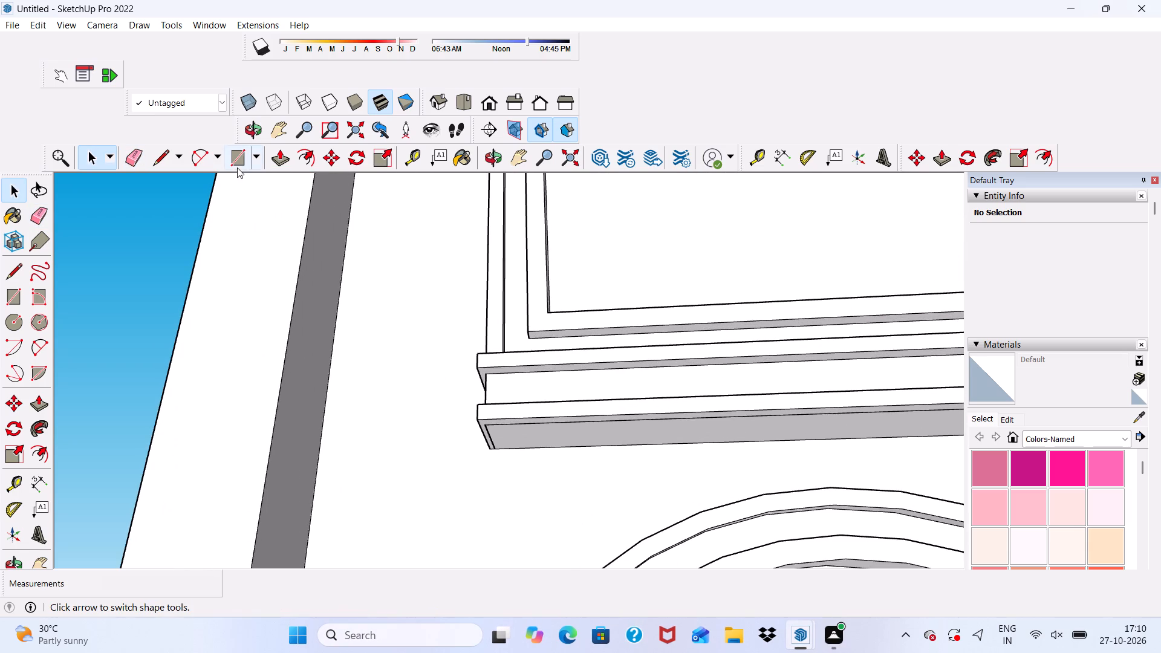
{"action": "left_click", "coordinate": [240, 156]}
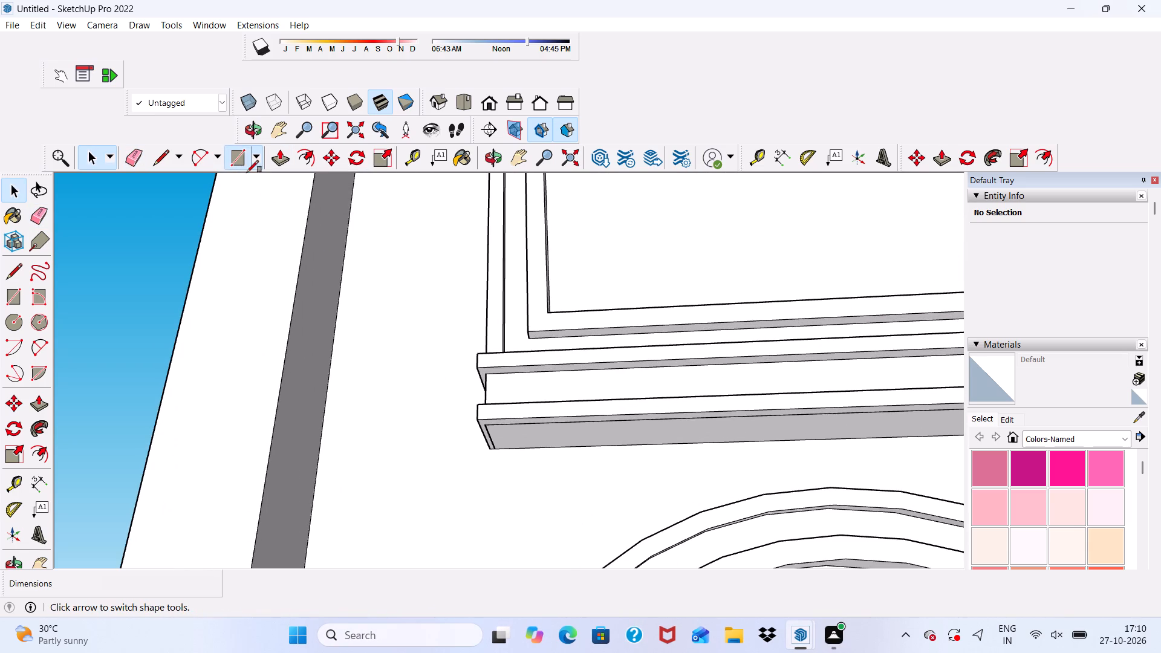
{"action": "scroll", "coordinate": [475, 430], "scroll_direction": "up", "scroll_amount": 4}
{"action": "scroll", "coordinate": [529, 453], "scroll_direction": "up", "scroll_amount": 5}
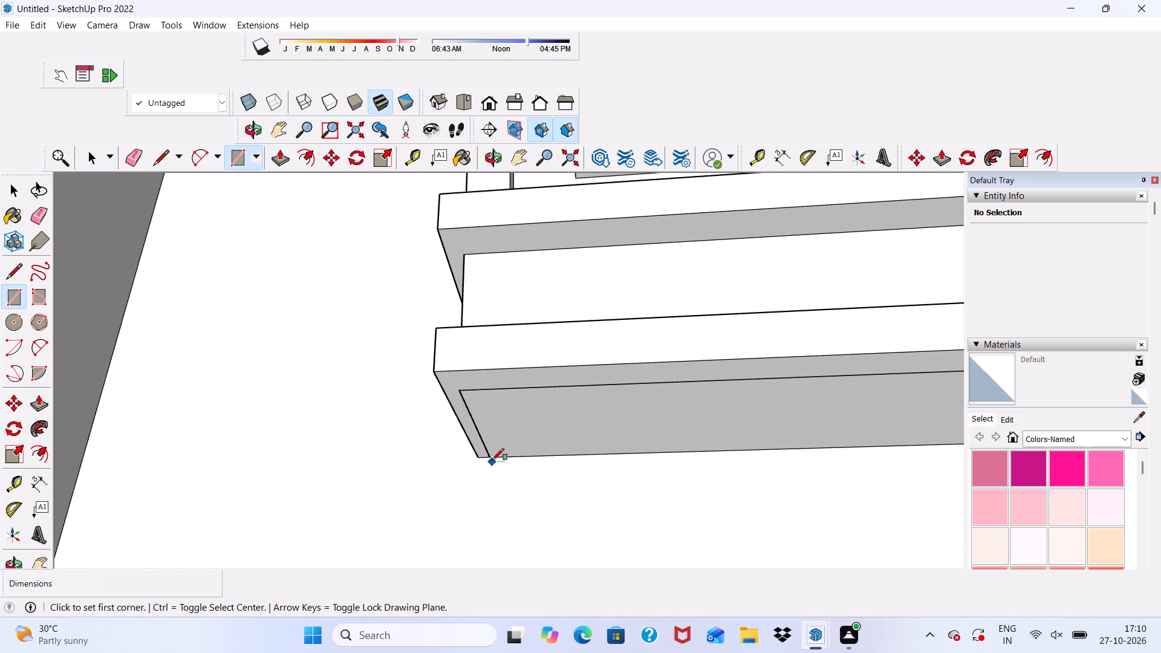
{"action": "left_click", "coordinate": [492, 455]}
{"action": "scroll", "coordinate": [526, 391], "scroll_direction": "up", "scroll_amount": 2}
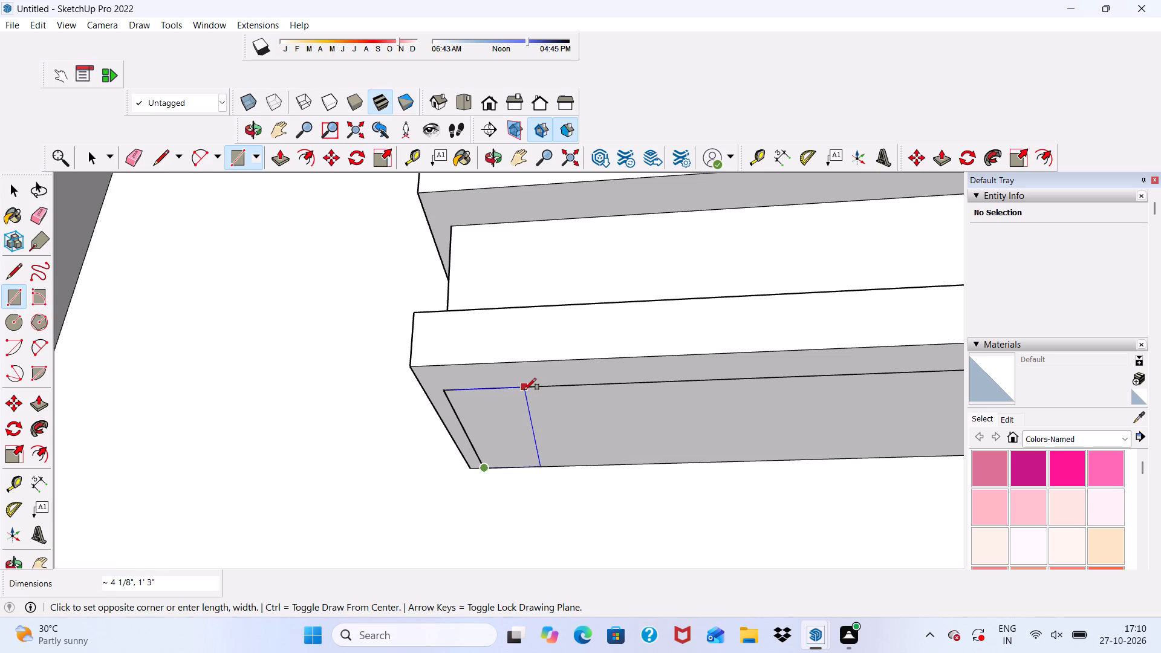
{"action": "left_click", "coordinate": [524, 390]}
{"action": "key", "text": "space"}
{"action": "left_click", "coordinate": [499, 414]}
{"action": "scroll", "coordinate": [463, 400], "scroll_direction": "down", "scroll_amount": 4}
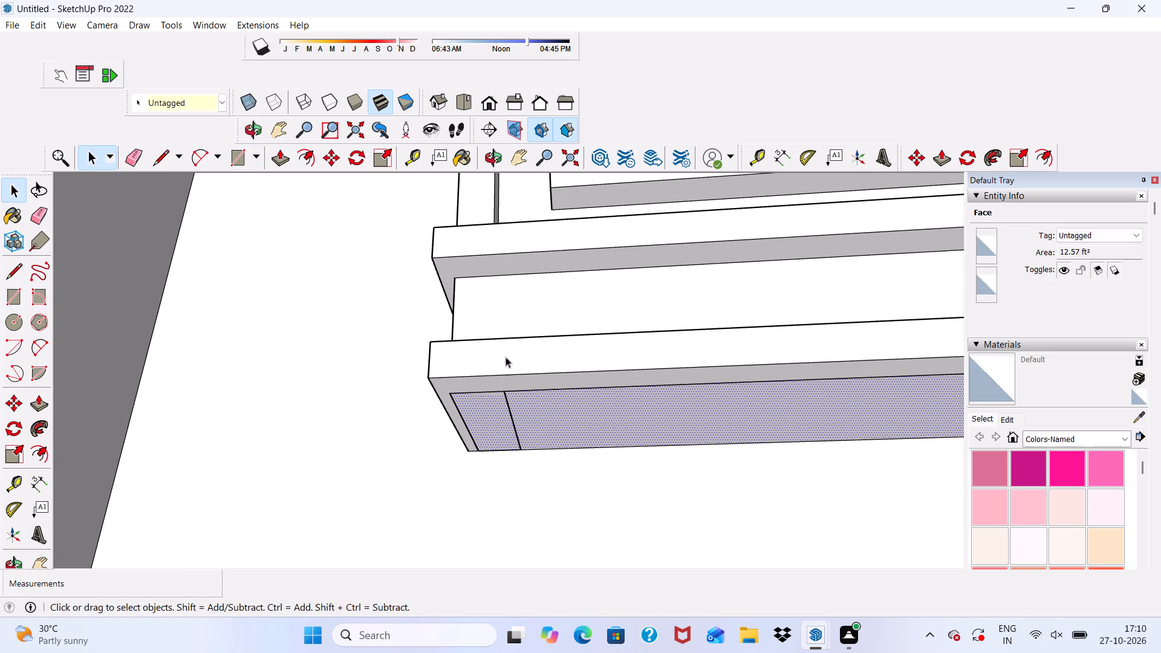
Draw a rectangle 1' 3" by about 5" on the sill's underside at its right end, inside the lower band.
{"action": "left_click", "coordinate": [247, 155]}
{"action": "scroll", "coordinate": [270, 346], "scroll_direction": "down", "scroll_amount": 8}
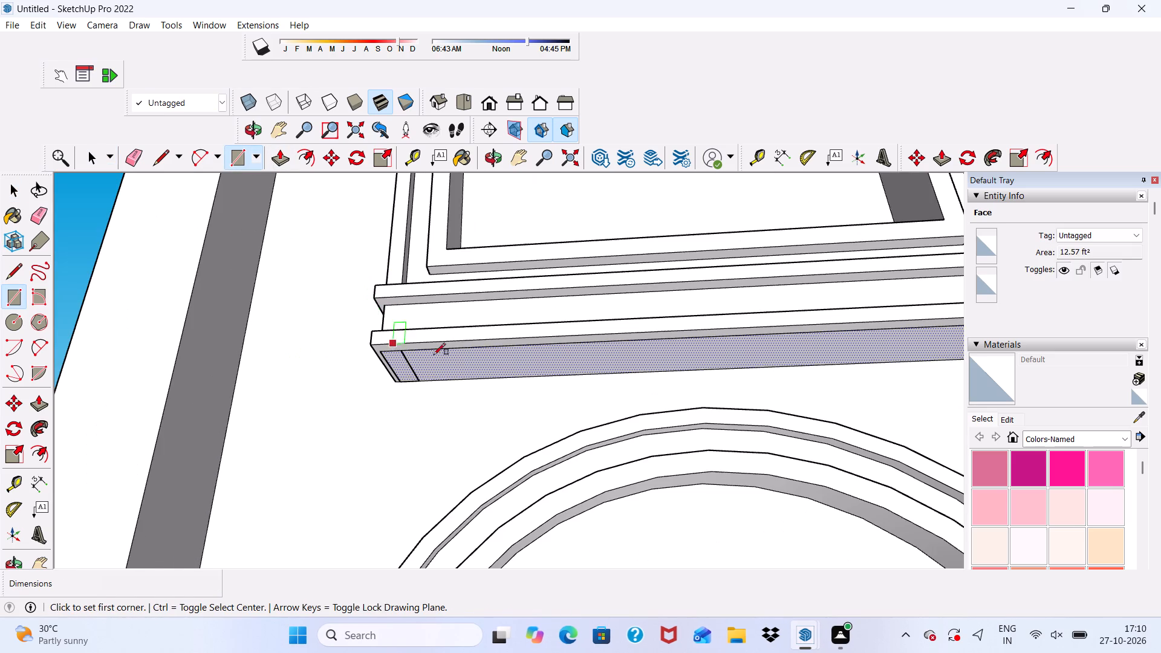
{"action": "scroll", "coordinate": [696, 352], "scroll_direction": "up", "scroll_amount": 4}
{"action": "scroll", "coordinate": [363, 335], "scroll_direction": "down", "scroll_amount": 7}
{"action": "scroll", "coordinate": [831, 440], "scroll_direction": "up", "scroll_amount": 5}
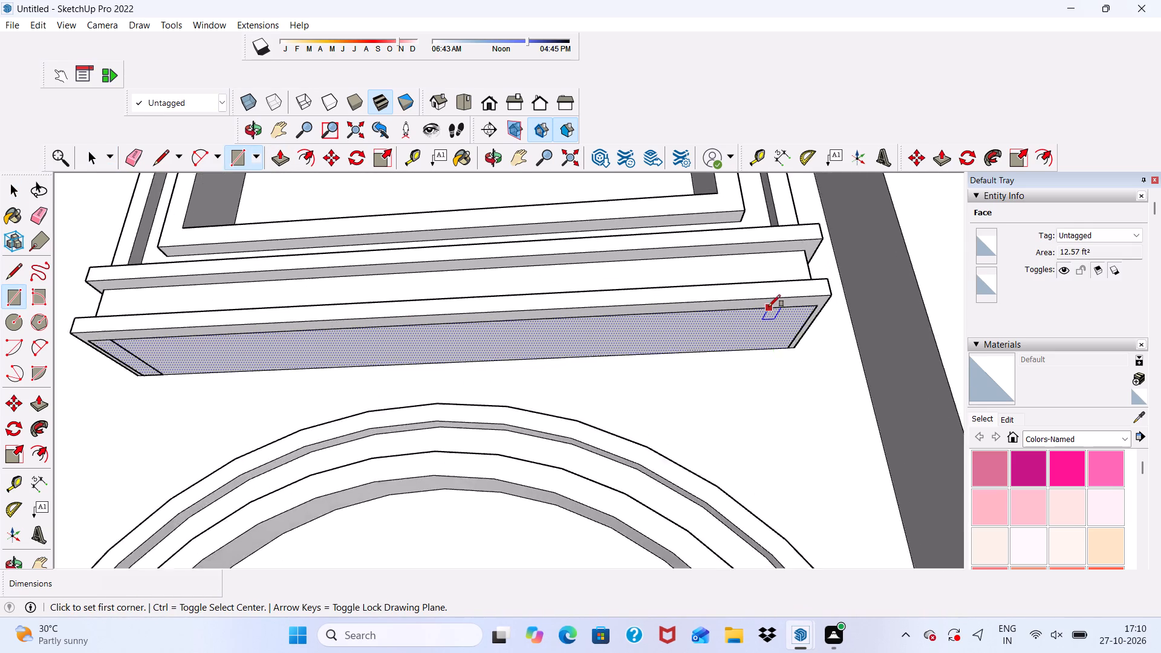
{"action": "scroll", "coordinate": [769, 307], "scroll_direction": "up", "scroll_amount": 2}
{"action": "scroll", "coordinate": [785, 367], "scroll_direction": "up", "scroll_amount": 3}
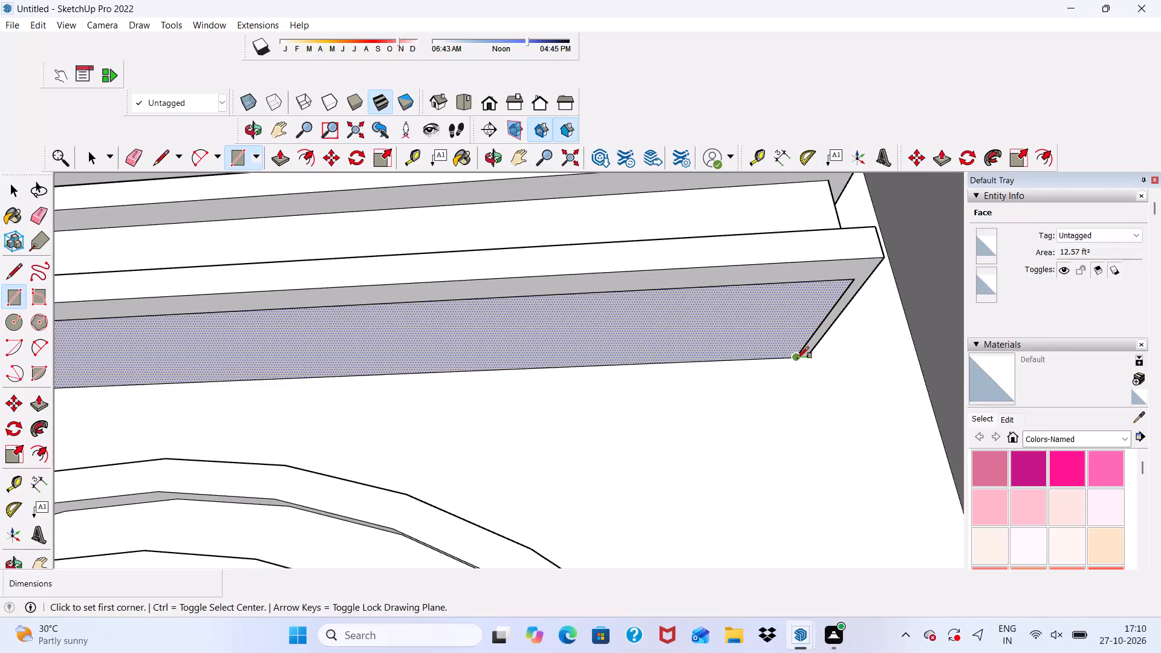
{"action": "left_click", "coordinate": [797, 359]}
{"action": "left_click", "coordinate": [791, 284]}
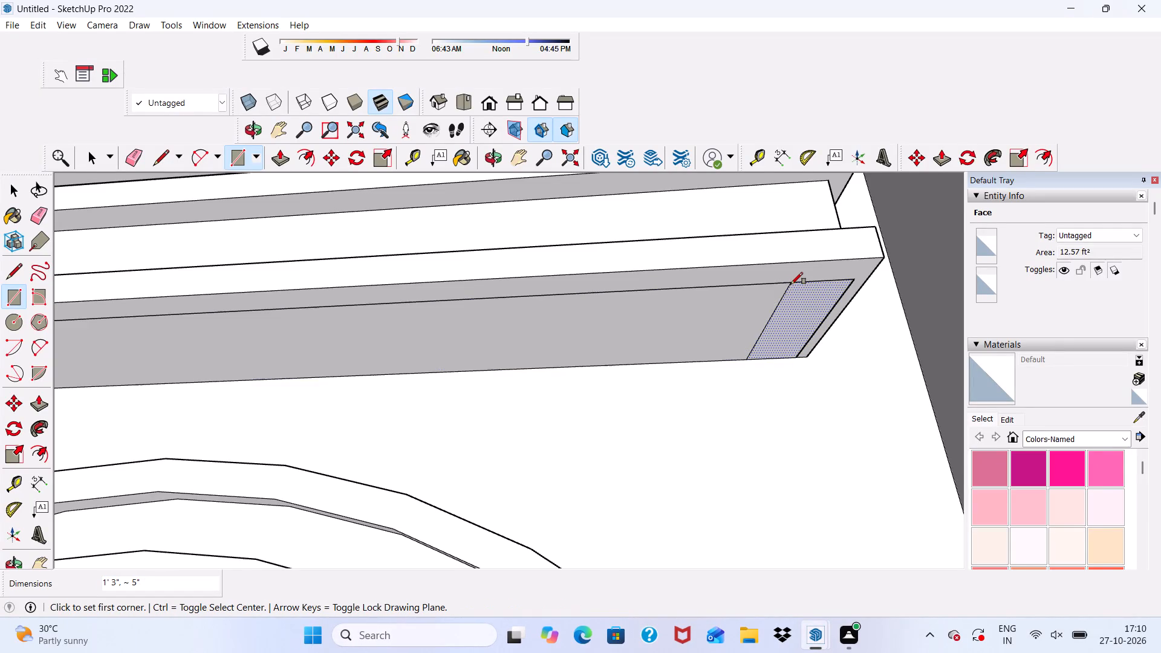
{"action": "scroll", "coordinate": [776, 348], "scroll_direction": "down", "scroll_amount": 8}
Pull the right-end rectangle on the sill's underside a short distance downward with Push/Pull to form a small block.
{"action": "key", "text": "space"}
{"action": "scroll", "coordinate": [811, 362], "scroll_direction": "up", "scroll_amount": 2}
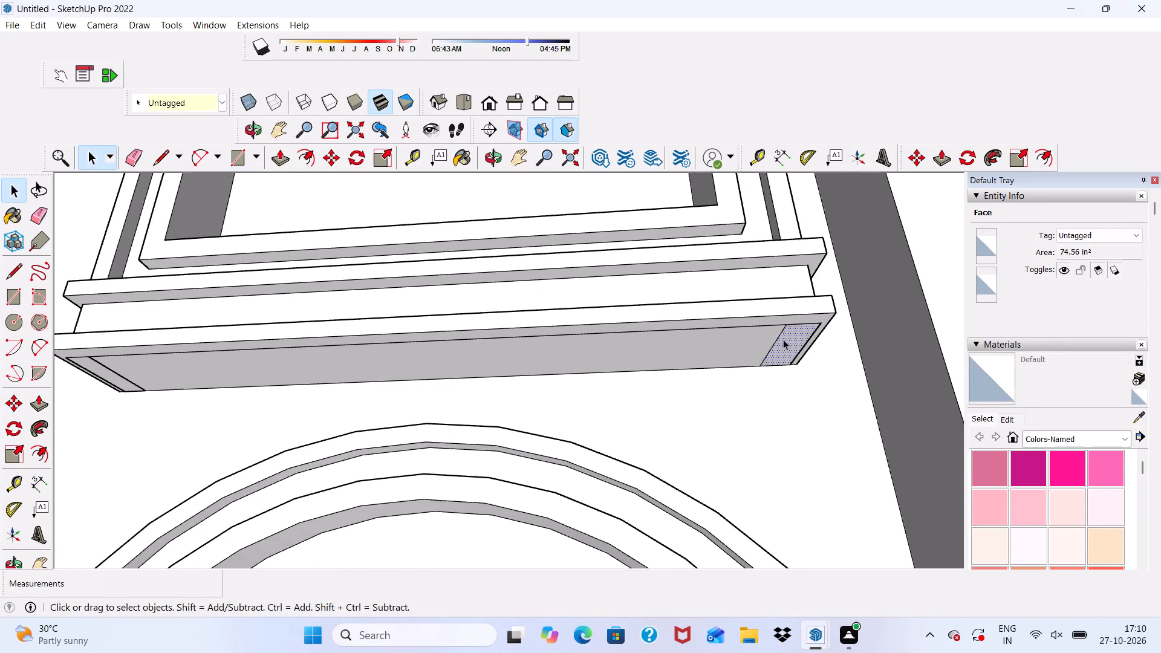
{"action": "scroll", "coordinate": [783, 339], "scroll_direction": "up", "scroll_amount": 7}
{"action": "left_click", "coordinate": [796, 350]}
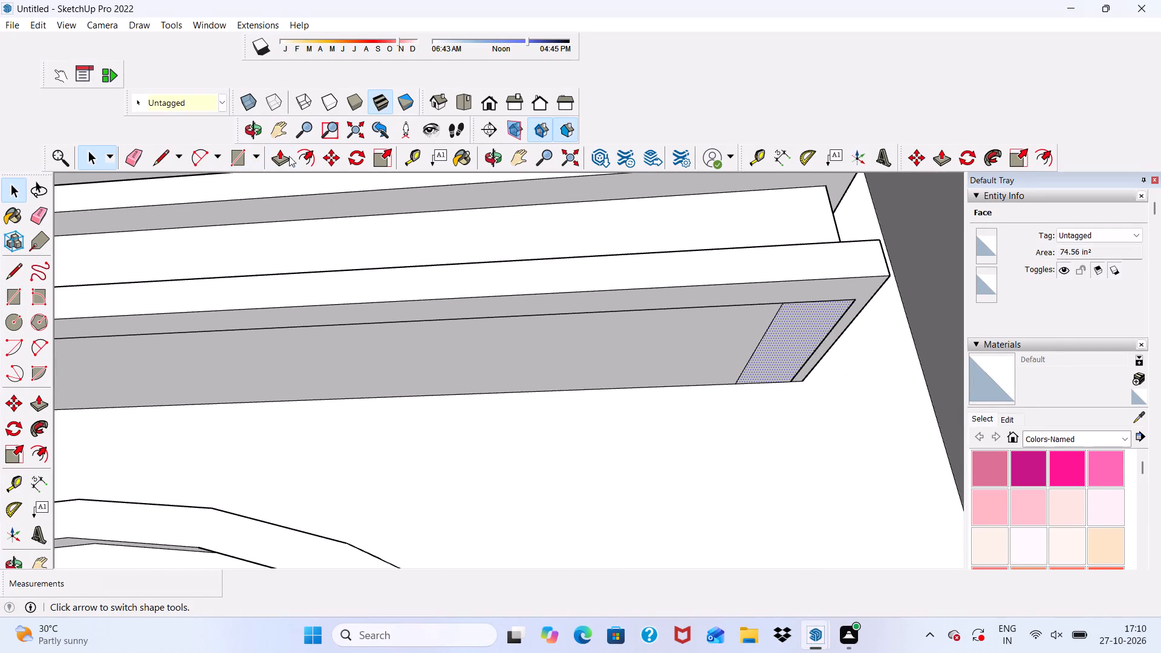
{"action": "left_click", "coordinate": [274, 159]}
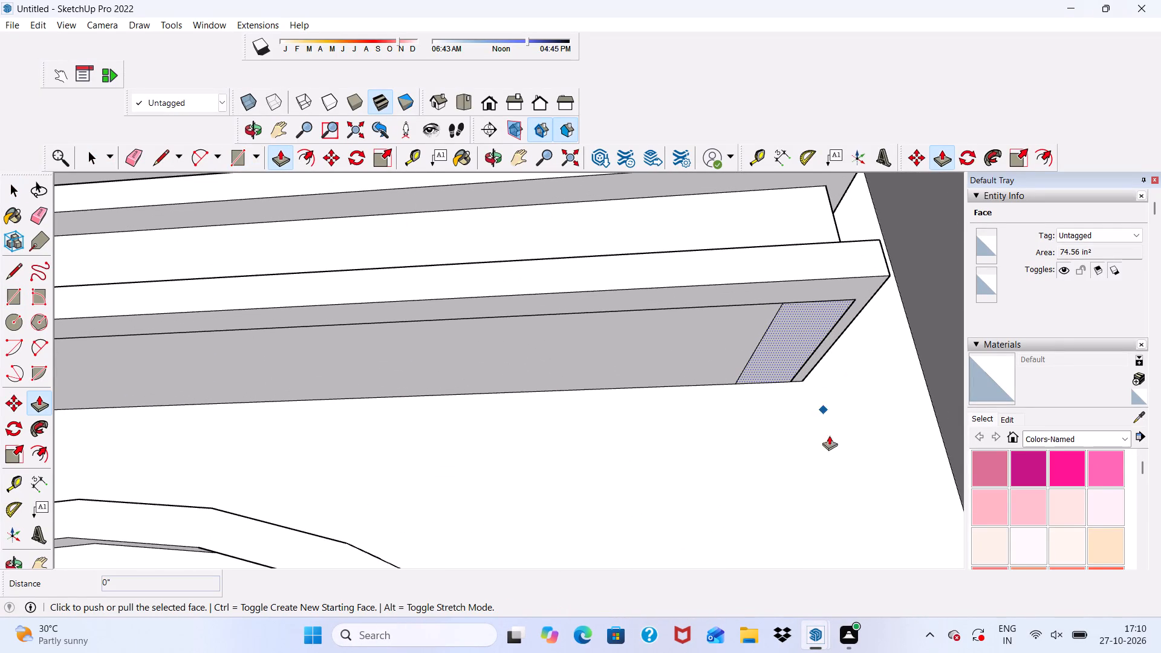
{"action": "scroll", "coordinate": [986, 424], "scroll_direction": "up", "scroll_amount": 2}
{"action": "left_click", "coordinate": [770, 328]}
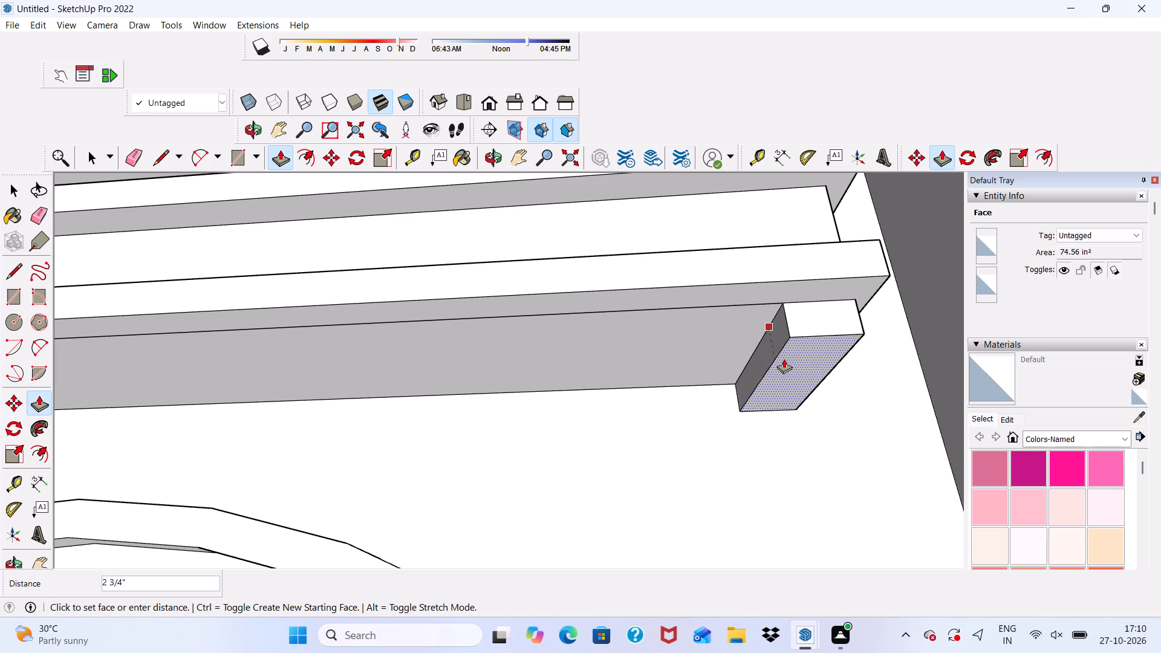
{"action": "left_click", "coordinate": [784, 343]}
{"action": "scroll", "coordinate": [777, 276], "scroll_direction": "down", "scroll_amount": 5}
{"action": "middle_click_drag", "start_coordinate": [789, 355], "coordinate": [789, 357]}
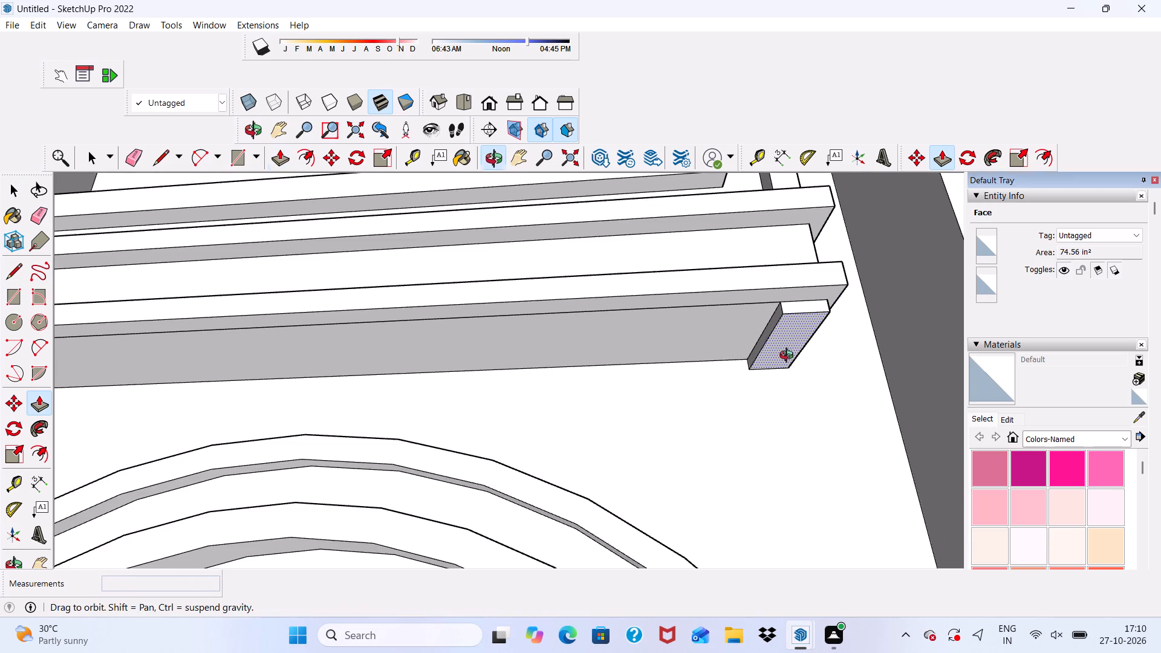
Examine the new right-end block under the sill from the front and from below.
{"action": "middle_click_drag", "start_coordinate": [789, 357], "coordinate": [810, 495]}
{"action": "scroll", "coordinate": [807, 490], "scroll_direction": "up", "scroll_amount": 1}
{"action": "scroll", "coordinate": [799, 359], "scroll_direction": "down", "scroll_amount": 4}
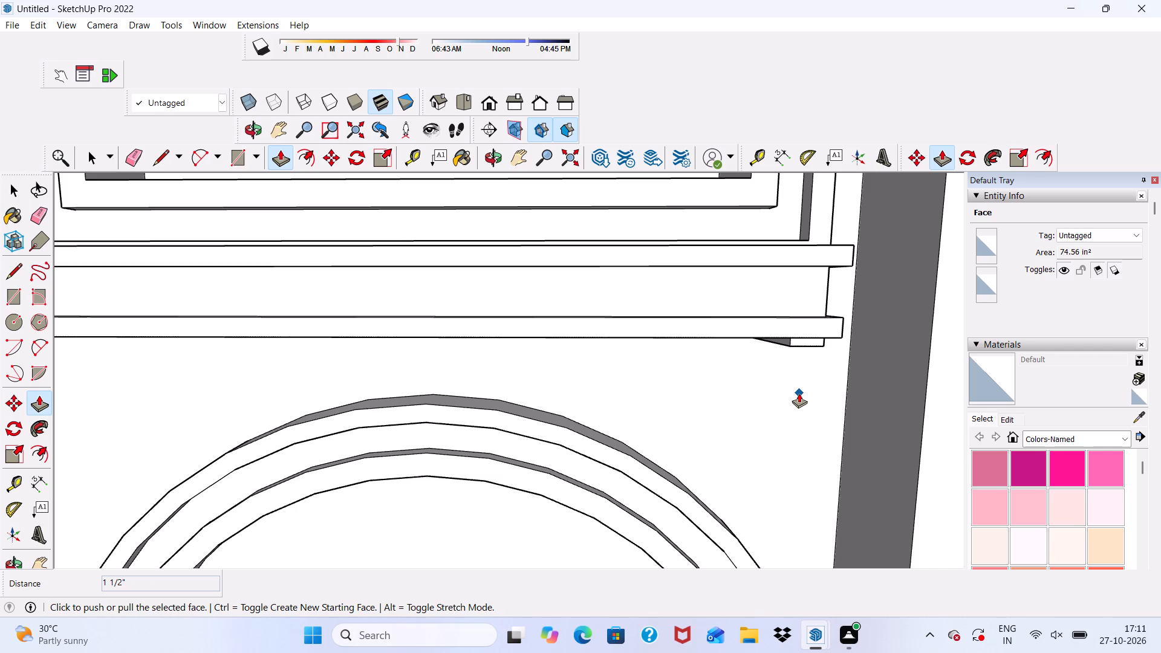
{"action": "scroll", "coordinate": [798, 408], "scroll_direction": "down", "scroll_amount": 4}
{"action": "scroll", "coordinate": [805, 414], "scroll_direction": "up", "scroll_amount": 1}
{"action": "middle_click_drag", "start_coordinate": [810, 426], "coordinate": [807, 382]}
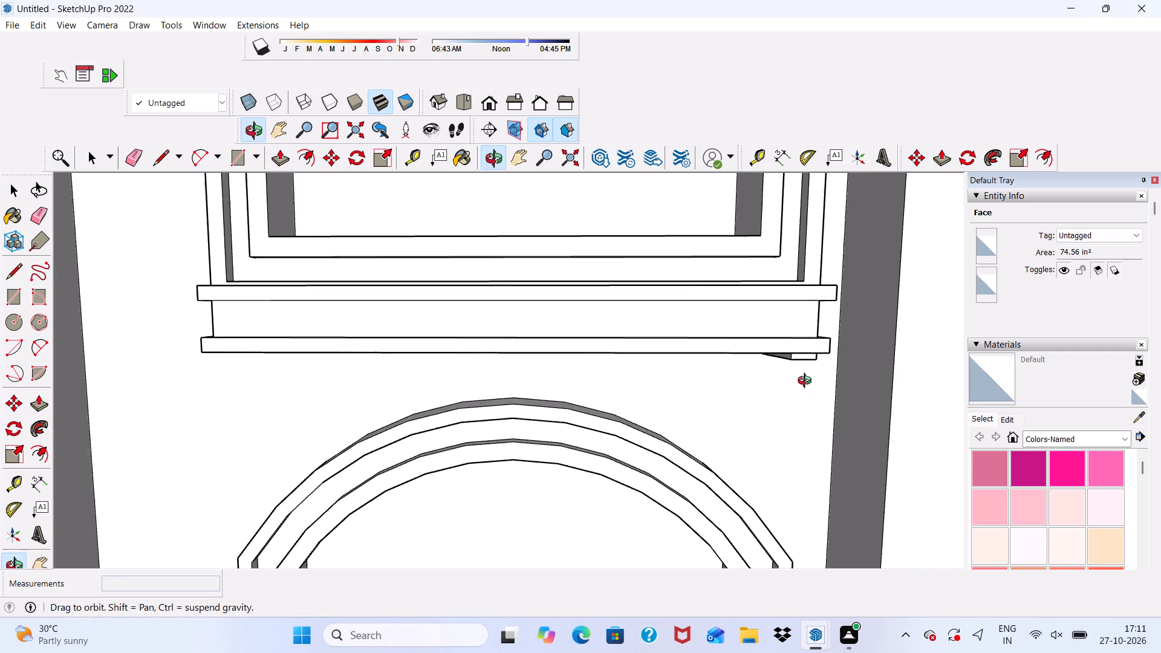
{"action": "middle_click_drag", "start_coordinate": [807, 382], "coordinate": [789, 263]}
{"action": "key", "text": "space"}
{"action": "scroll", "coordinate": [749, 307], "scroll_direction": "down", "scroll_amount": 5}
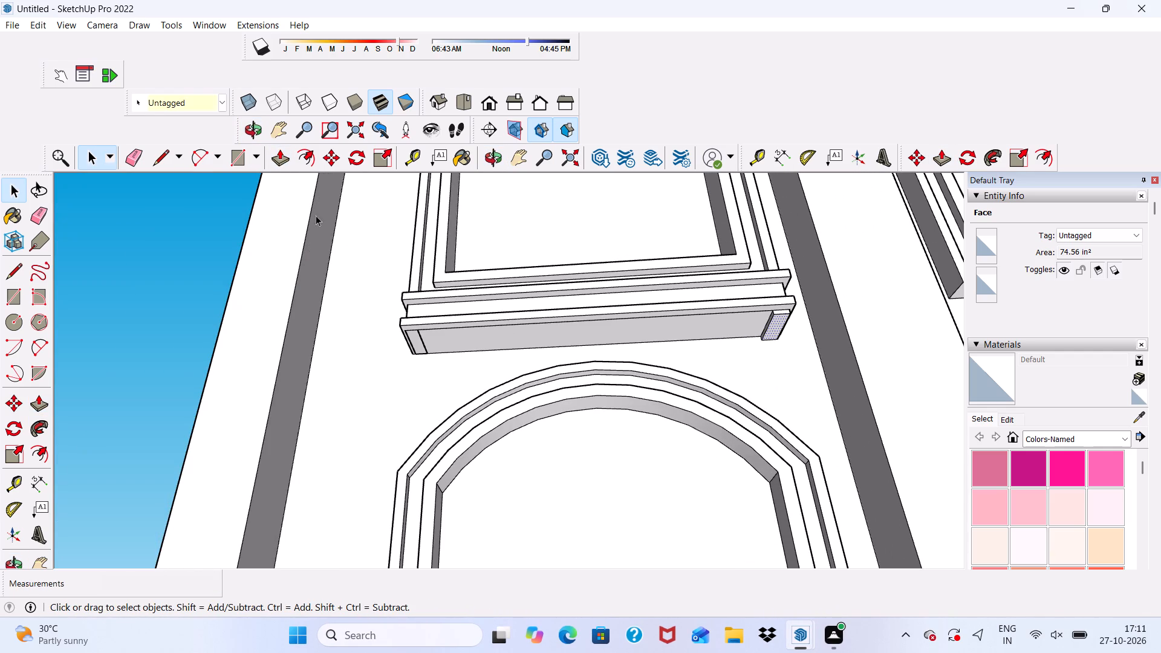
Erase the inner edge of the left-end rectangle on the sill's underside.
{"action": "scroll", "coordinate": [330, 167], "scroll_direction": "up", "scroll_amount": 5}
{"action": "left_click", "coordinate": [279, 150]}
{"action": "scroll", "coordinate": [410, 386], "scroll_direction": "up", "scroll_amount": 7}
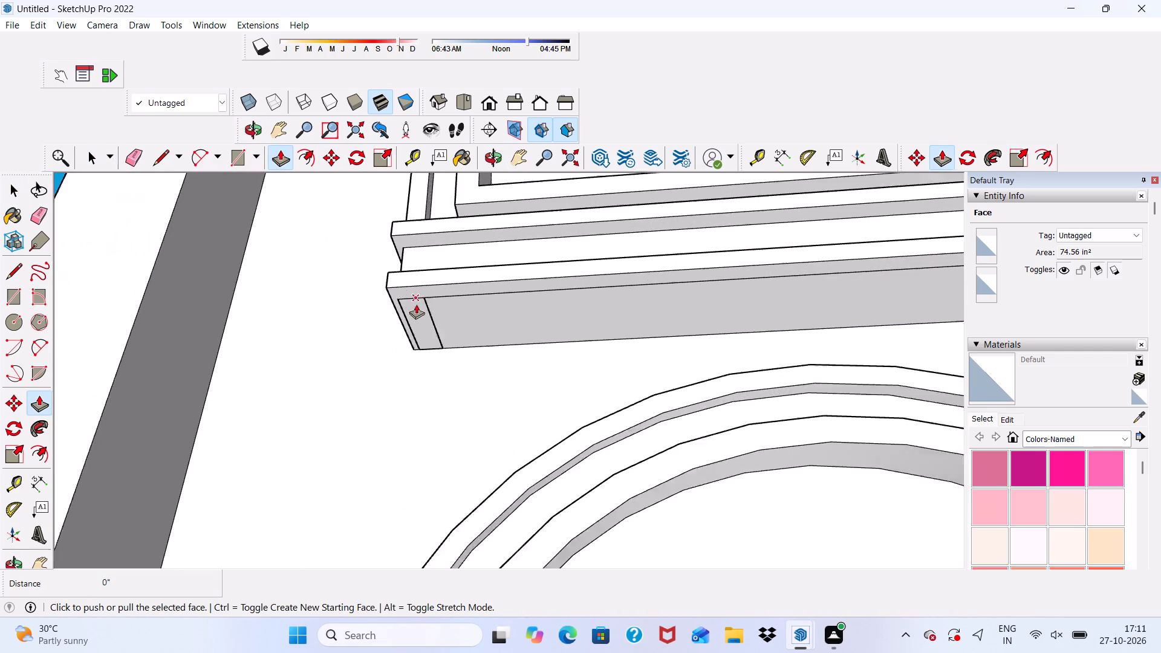
{"action": "scroll", "coordinate": [416, 304], "scroll_direction": "up", "scroll_amount": 5}
{"action": "middle_click_drag", "start_coordinate": [435, 352], "coordinate": [725, 298]}
{"action": "scroll", "coordinate": [475, 297], "scroll_direction": "up", "scroll_amount": 4}
{"action": "key", "text": "space"}
{"action": "left_click", "coordinate": [478, 287]}
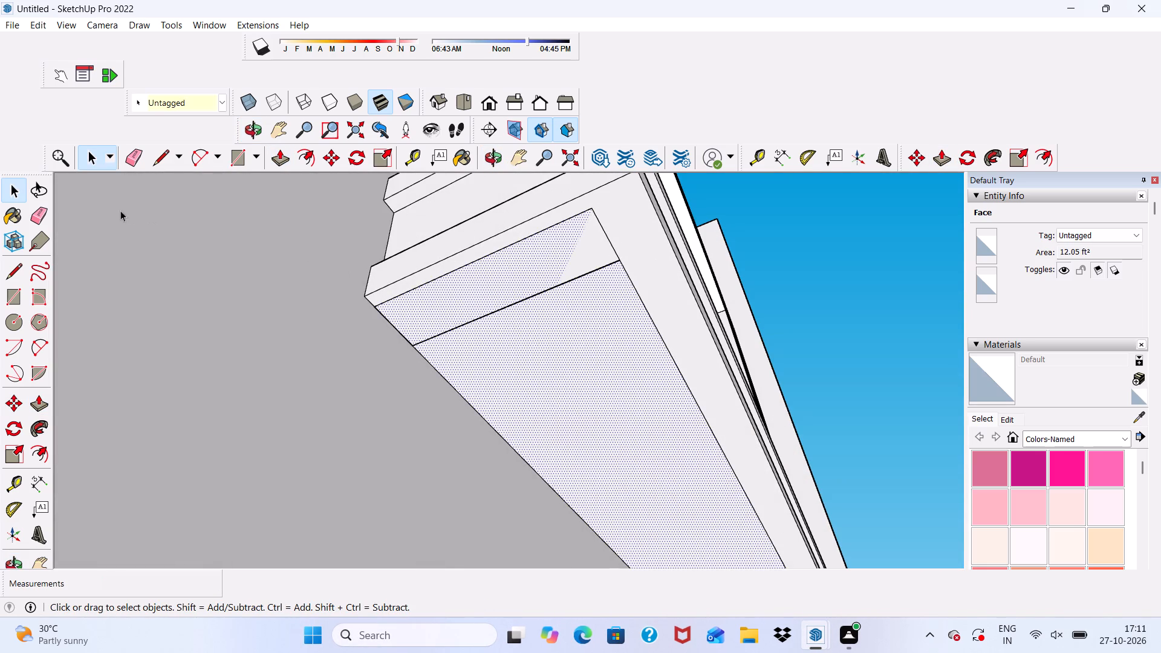
{"action": "left_click_drag", "start_coordinate": [129, 144], "coordinate": [132, 152]}
{"action": "left_click", "coordinate": [141, 163]}
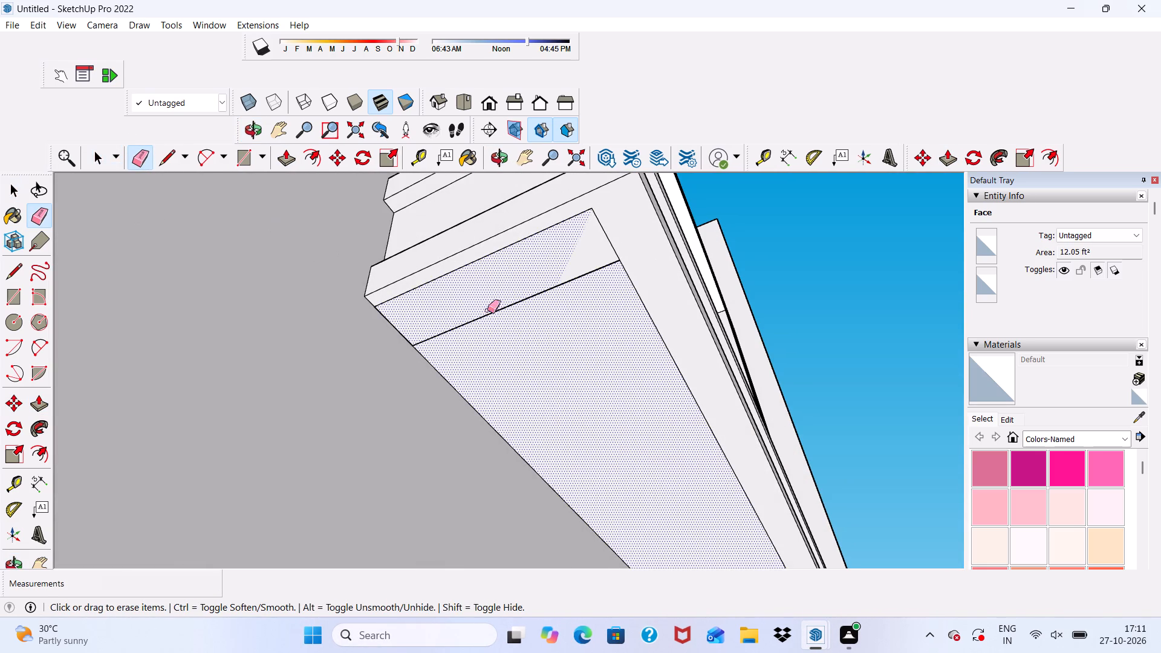
{"action": "scroll", "coordinate": [492, 312], "scroll_direction": "up", "scroll_amount": 1}
{"action": "left_click", "coordinate": [492, 313]}
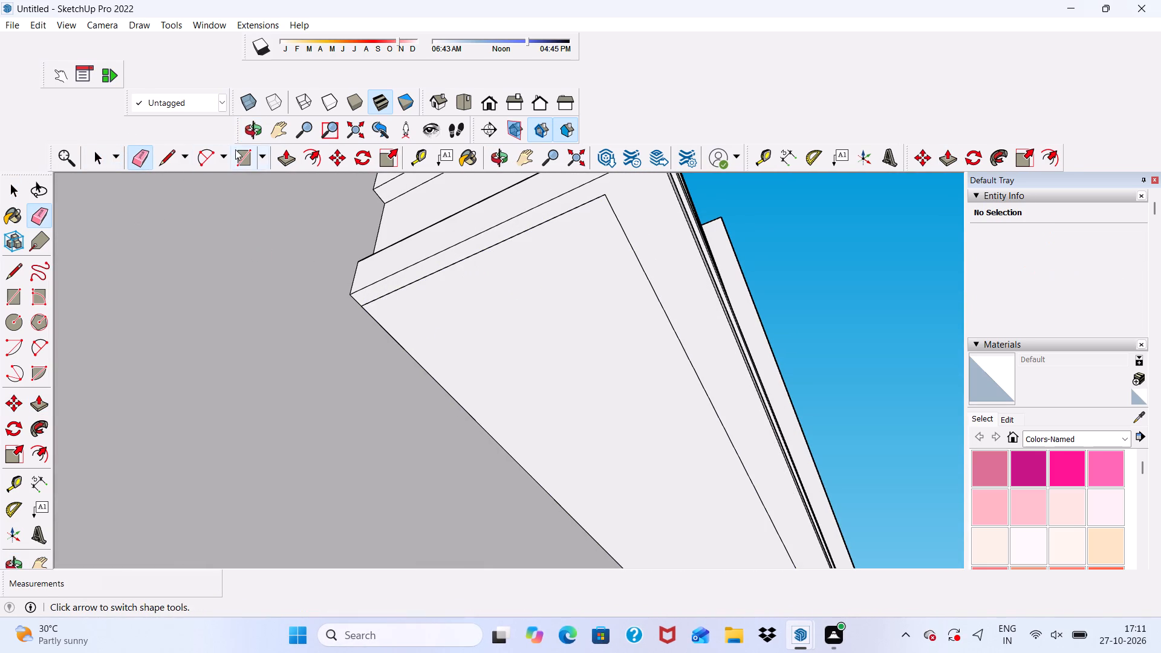
Redraw a rectangle 1' 3" by about 4 1/8" on the sill's underside at its left end, inside the lower band.
{"action": "left_click", "coordinate": [242, 146]}
{"action": "scroll", "coordinate": [368, 368], "scroll_direction": "up", "scroll_amount": 2}
{"action": "scroll", "coordinate": [378, 276], "scroll_direction": "up", "scroll_amount": 5}
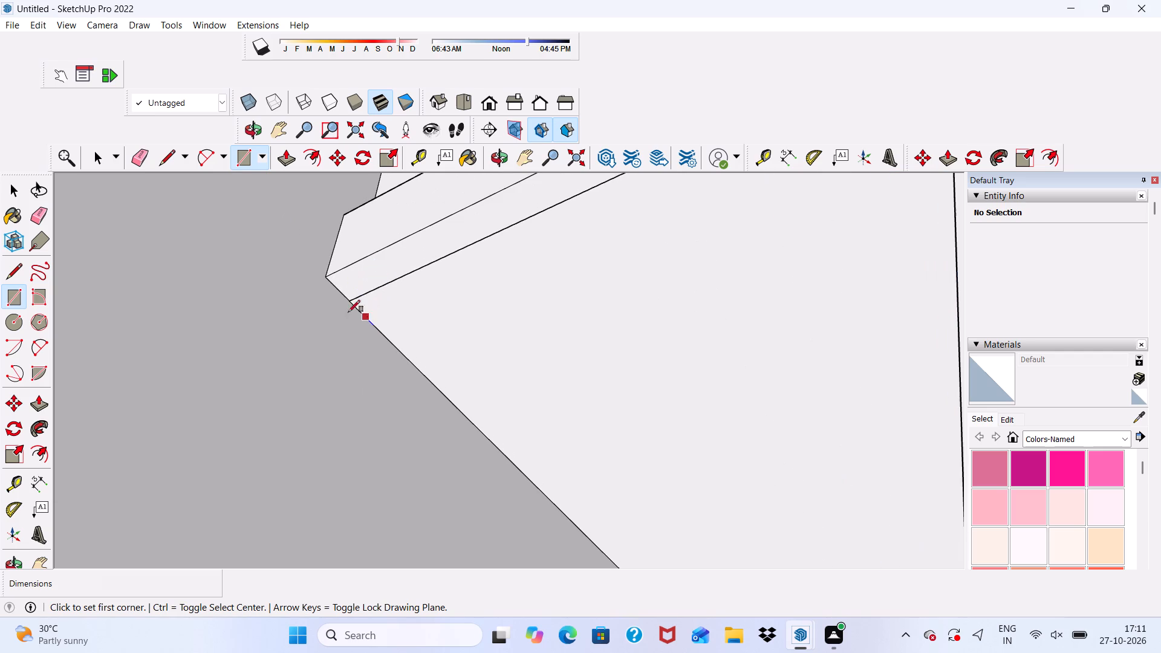
{"action": "left_click", "coordinate": [350, 302]}
{"action": "scroll", "coordinate": [362, 308], "scroll_direction": "down", "scroll_amount": 4}
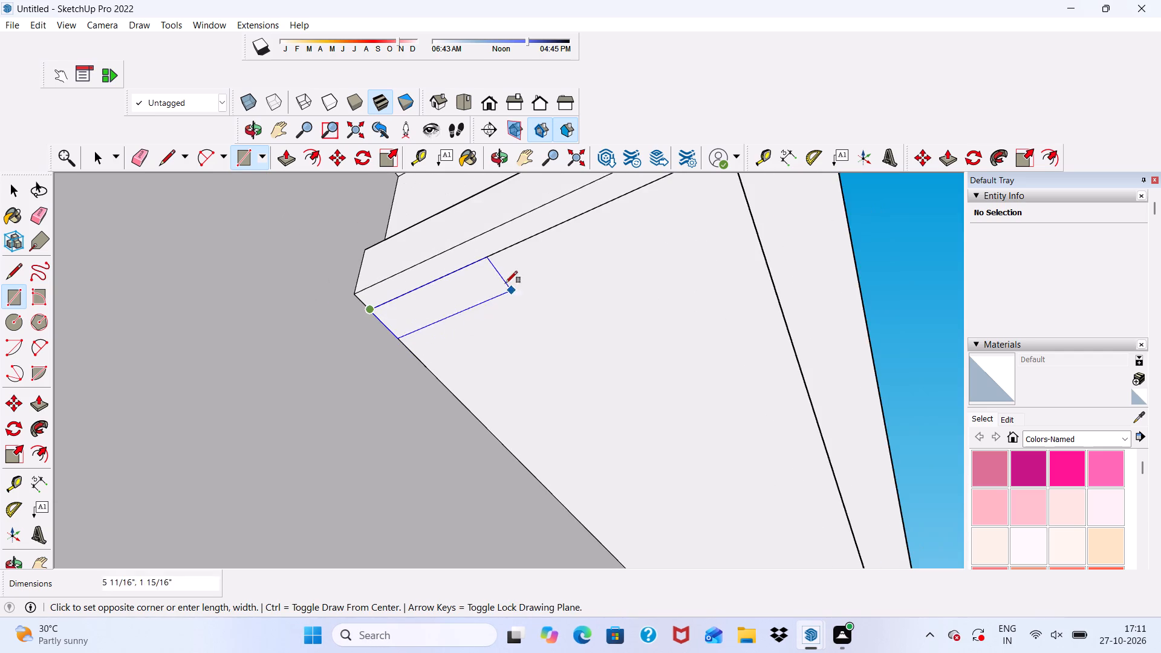
{"action": "scroll", "coordinate": [488, 288], "scroll_direction": "down", "scroll_amount": 4}
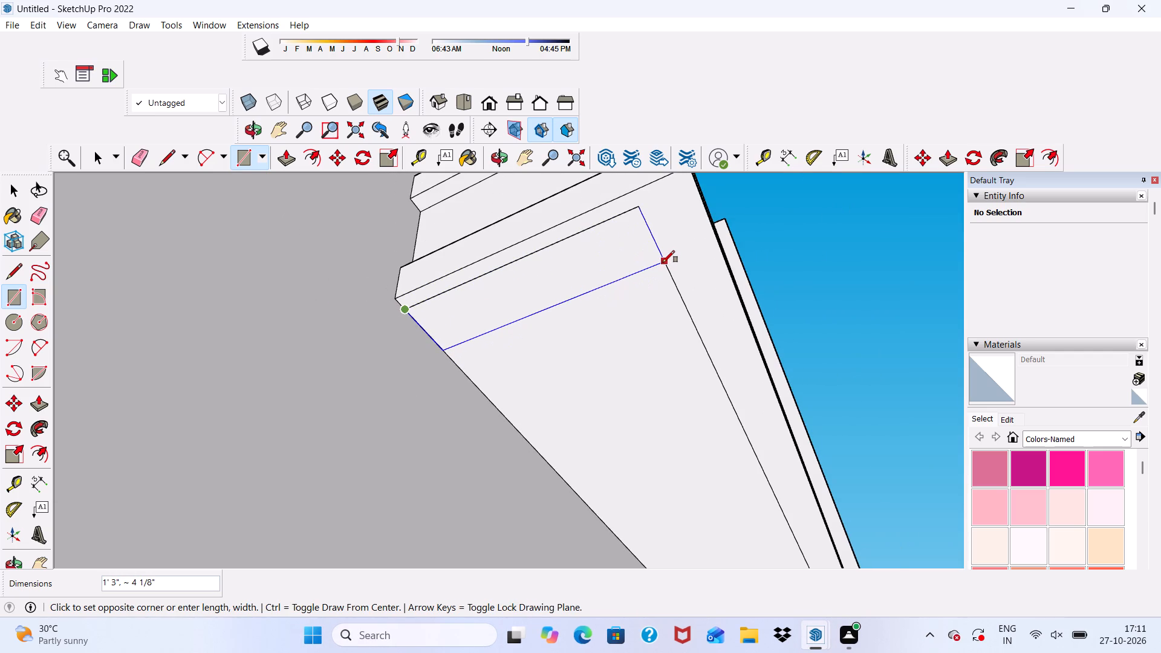
{"action": "left_click", "coordinate": [663, 262]}
Pull the left-end rectangle on the sill's underside about 2 1/16" downward with Push/Pull to form a block.
{"action": "key", "text": "space"}
{"action": "left_click", "coordinate": [568, 287]}
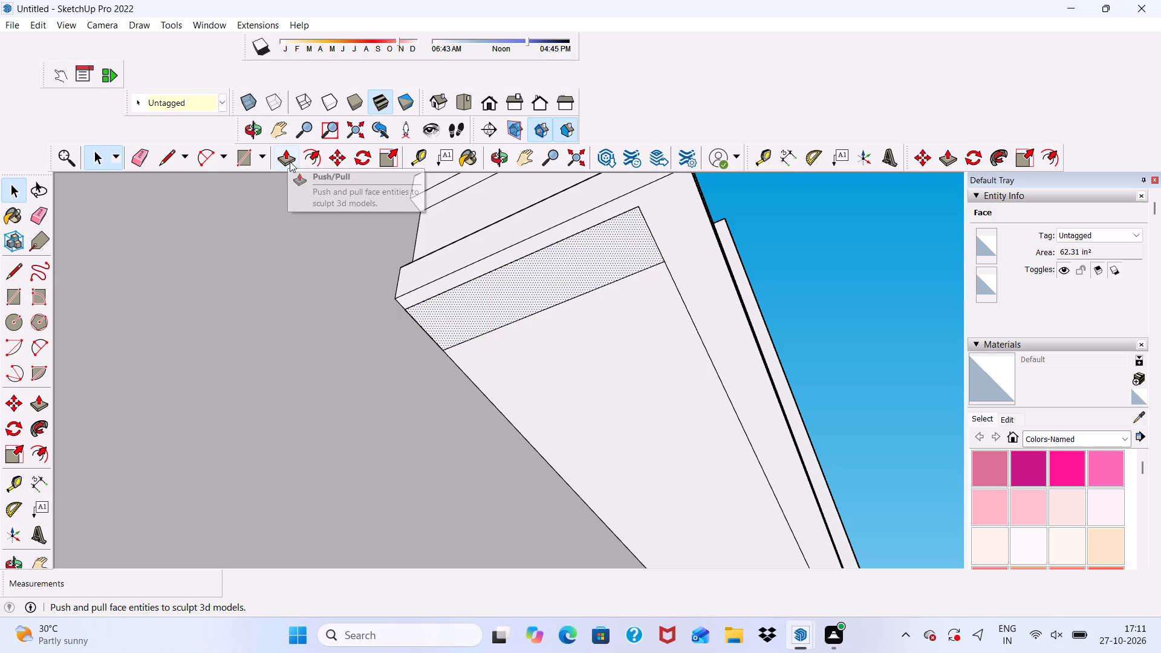
{"action": "left_click", "coordinate": [290, 161]}
{"action": "left_click", "coordinate": [562, 270]}
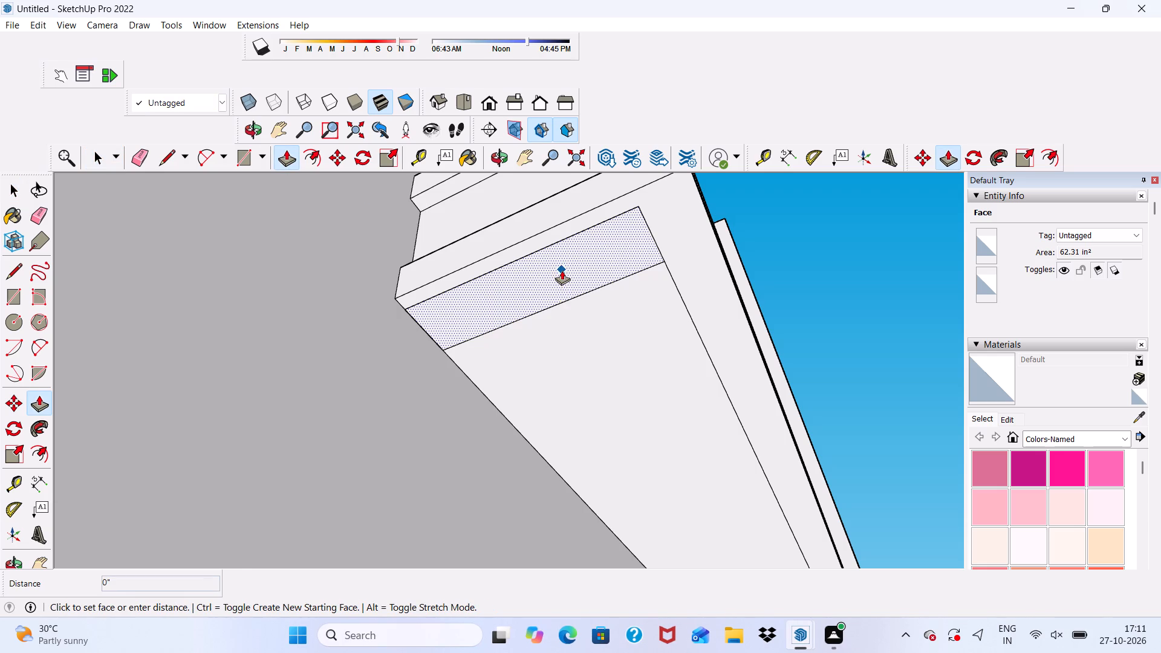
{"action": "left_click", "coordinate": [553, 295]}
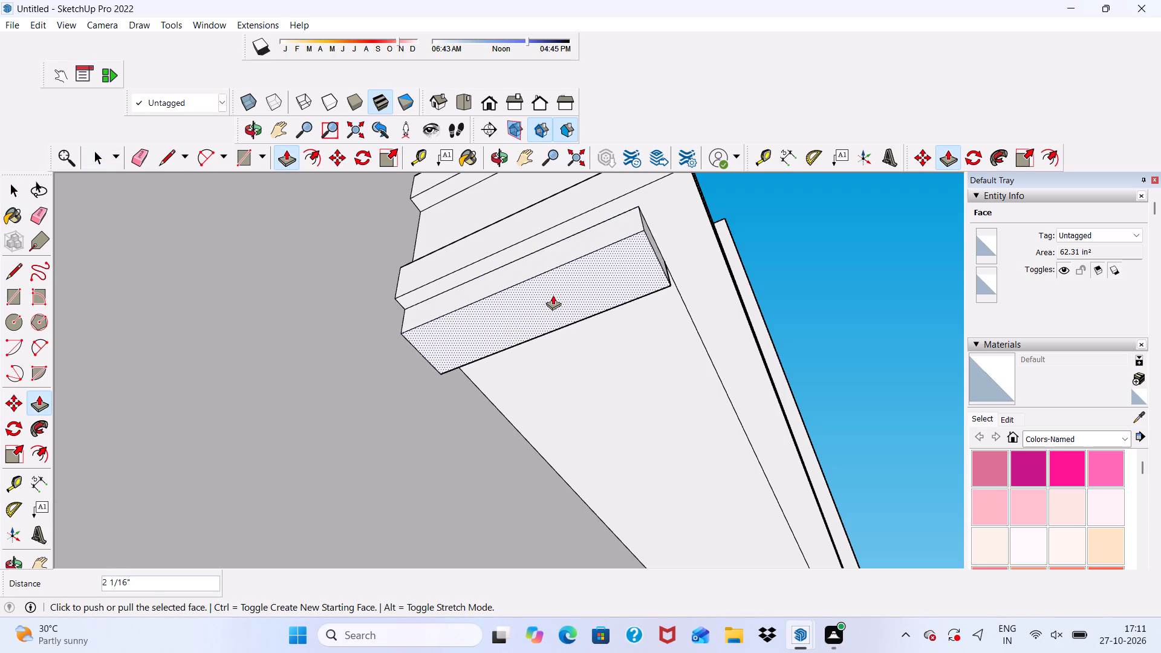
Draw a rectangle about 6 3/4" by 4 1/8" across the middle of the left block's bottom face.
{"action": "scroll", "coordinate": [542, 244], "scroll_direction": "down", "scroll_amount": 6}
{"action": "middle_click_drag", "start_coordinate": [560, 275], "coordinate": [563, 294]}
{"action": "scroll", "coordinate": [563, 294], "scroll_direction": "up", "scroll_amount": 1}
{"action": "scroll", "coordinate": [563, 292], "scroll_direction": "down", "scroll_amount": 3}
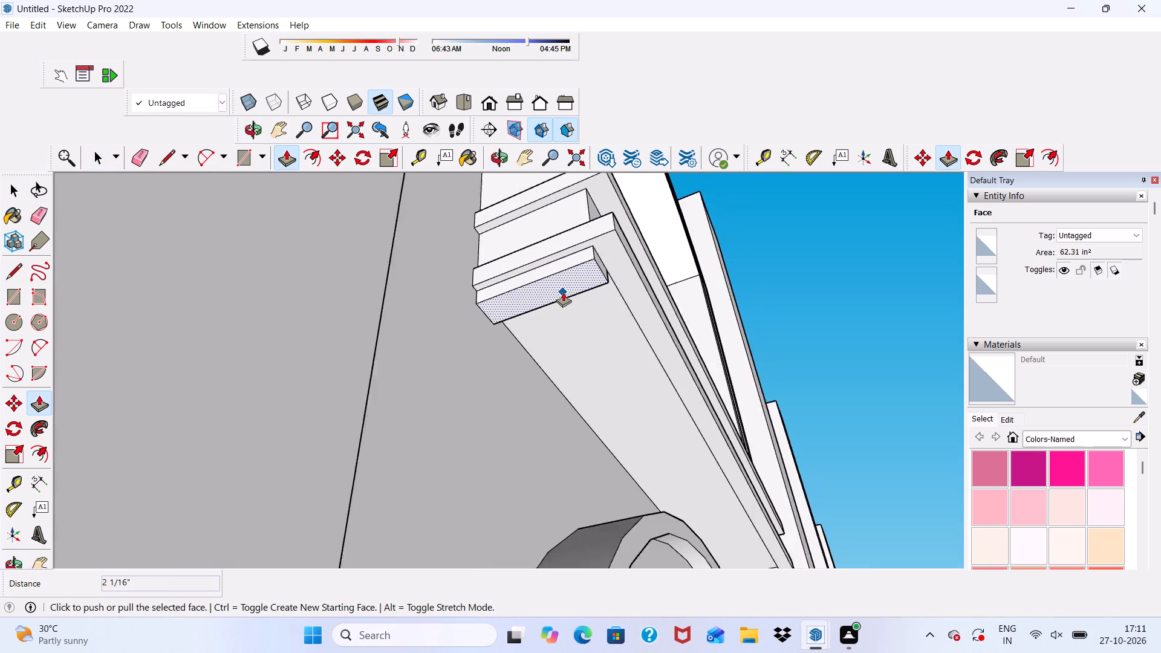
{"action": "scroll", "coordinate": [563, 292], "scroll_direction": "down", "scroll_amount": 1}
{"action": "middle_click_drag", "start_coordinate": [563, 291], "coordinate": [373, 418]}
{"action": "middle_click_drag", "start_coordinate": [501, 336], "coordinate": [501, 250]}
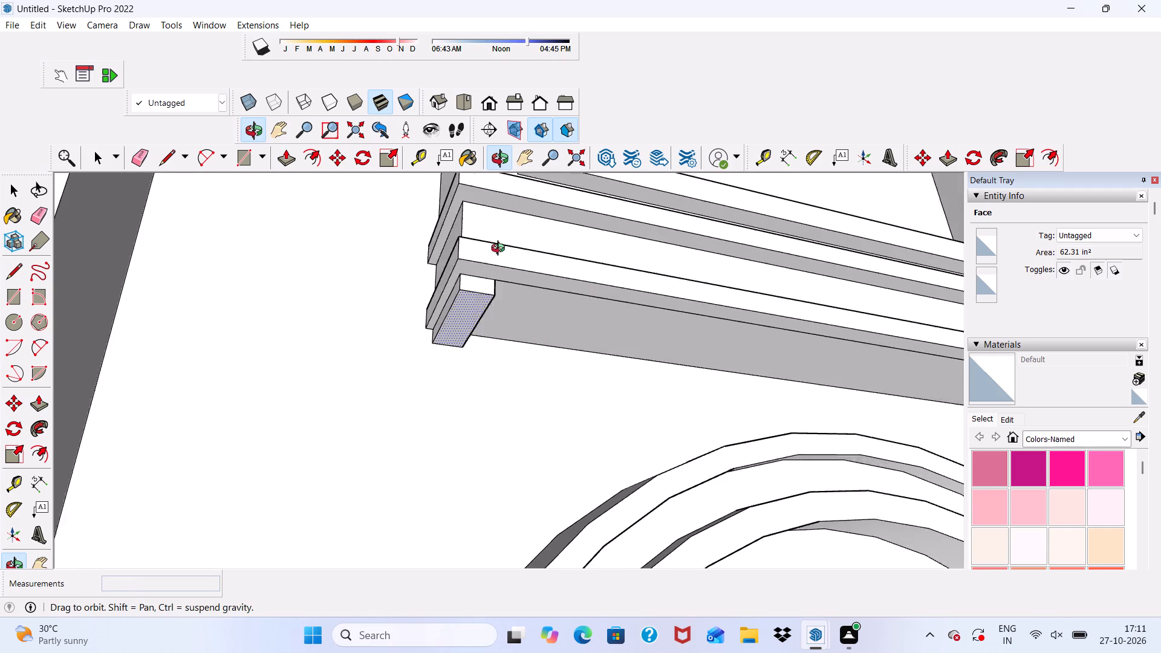
{"action": "middle_click_drag", "start_coordinate": [501, 250], "coordinate": [499, 236]}
{"action": "key", "text": "space"}
{"action": "scroll", "coordinate": [441, 297], "scroll_direction": "down", "scroll_amount": 11}
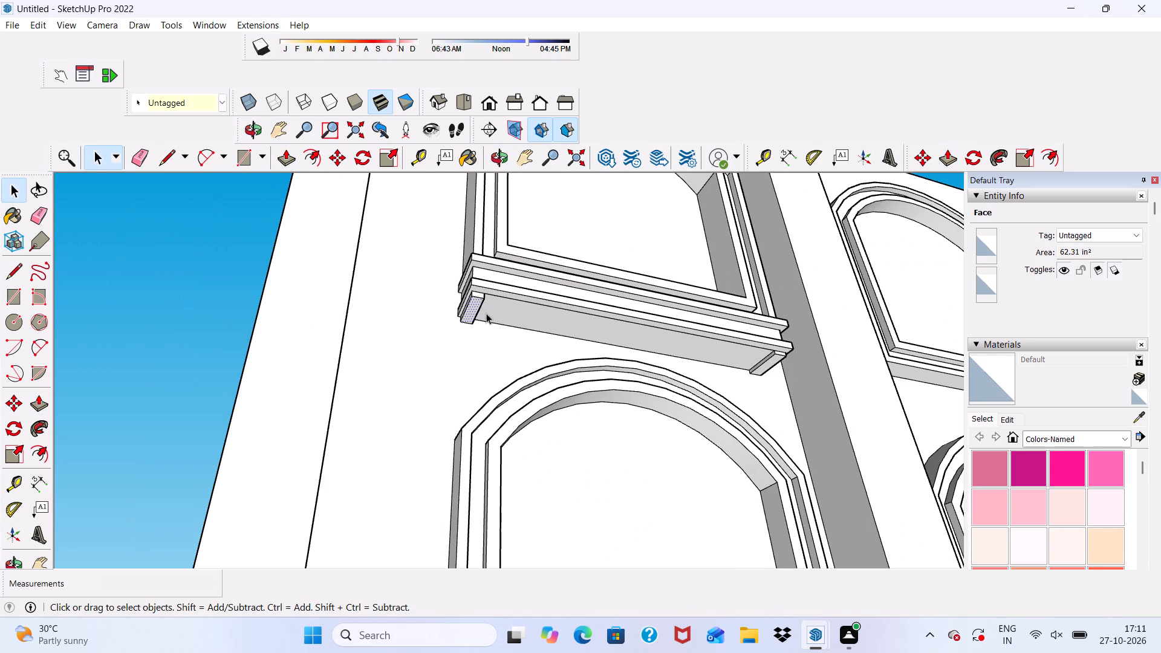
{"action": "left_click", "coordinate": [188, 259]}
{"action": "left_click", "coordinate": [243, 152]}
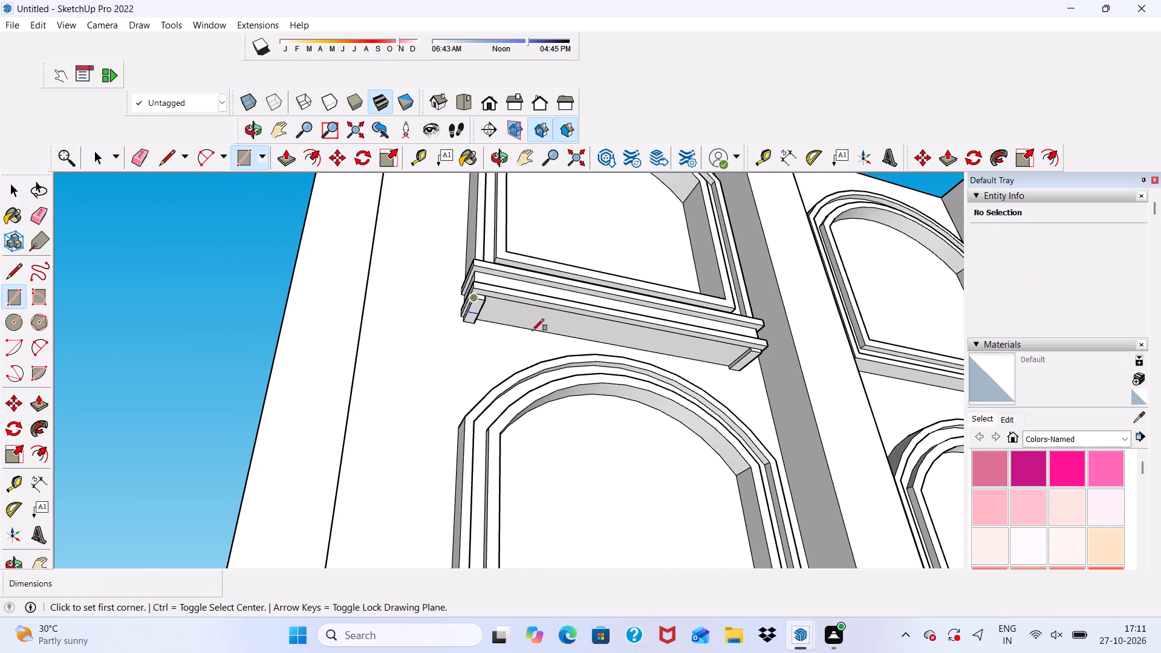
{"action": "scroll", "coordinate": [536, 332], "scroll_direction": "up", "scroll_amount": 10}
{"action": "scroll", "coordinate": [456, 322], "scroll_direction": "up", "scroll_amount": 2}
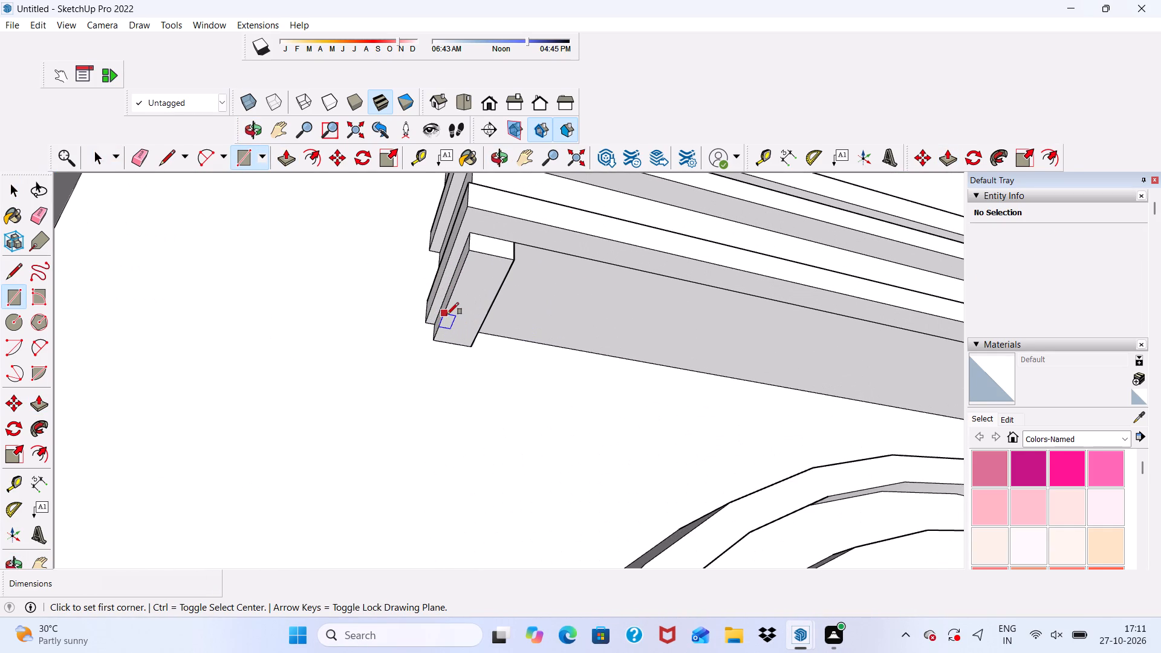
{"action": "left_click", "coordinate": [447, 311]}
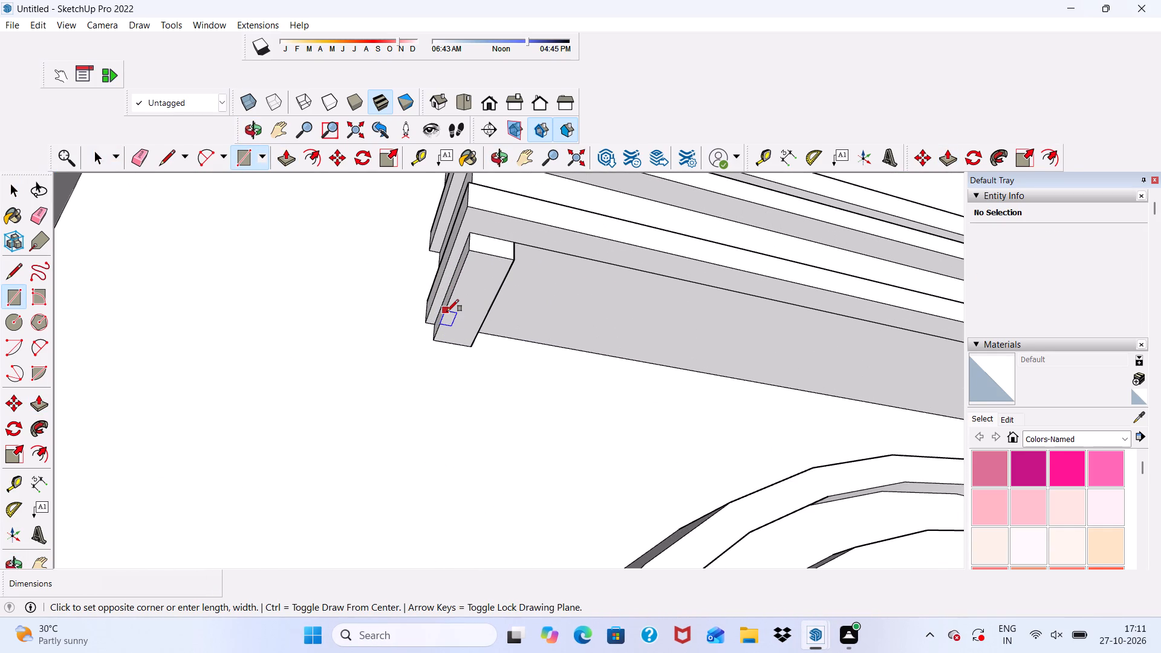
{"action": "left_click", "coordinate": [506, 278]}
Draw a rectangle about 5 5/8" by 5" across the middle of the right block's bottom face.
{"action": "scroll", "coordinate": [410, 319], "scroll_direction": "down", "scroll_amount": 5}
{"action": "scroll", "coordinate": [287, 304], "scroll_direction": "down", "scroll_amount": 5}
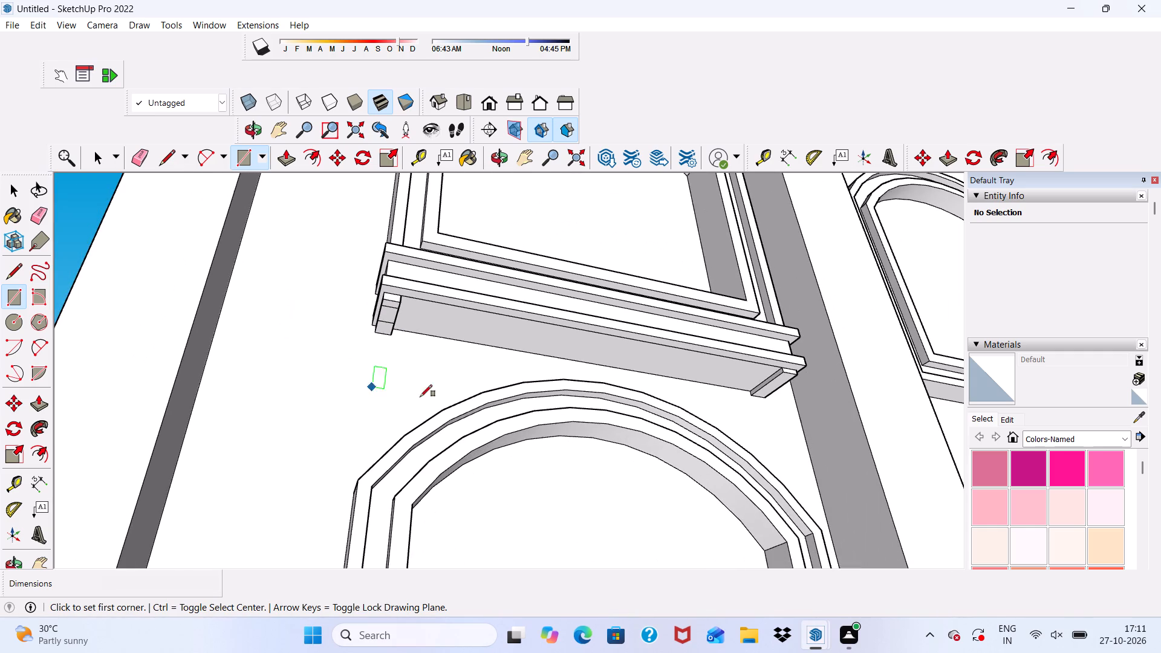
{"action": "middle_click_drag", "start_coordinate": [769, 409], "coordinate": [752, 307]}
{"action": "scroll", "coordinate": [778, 344], "scroll_direction": "up", "scroll_amount": 6}
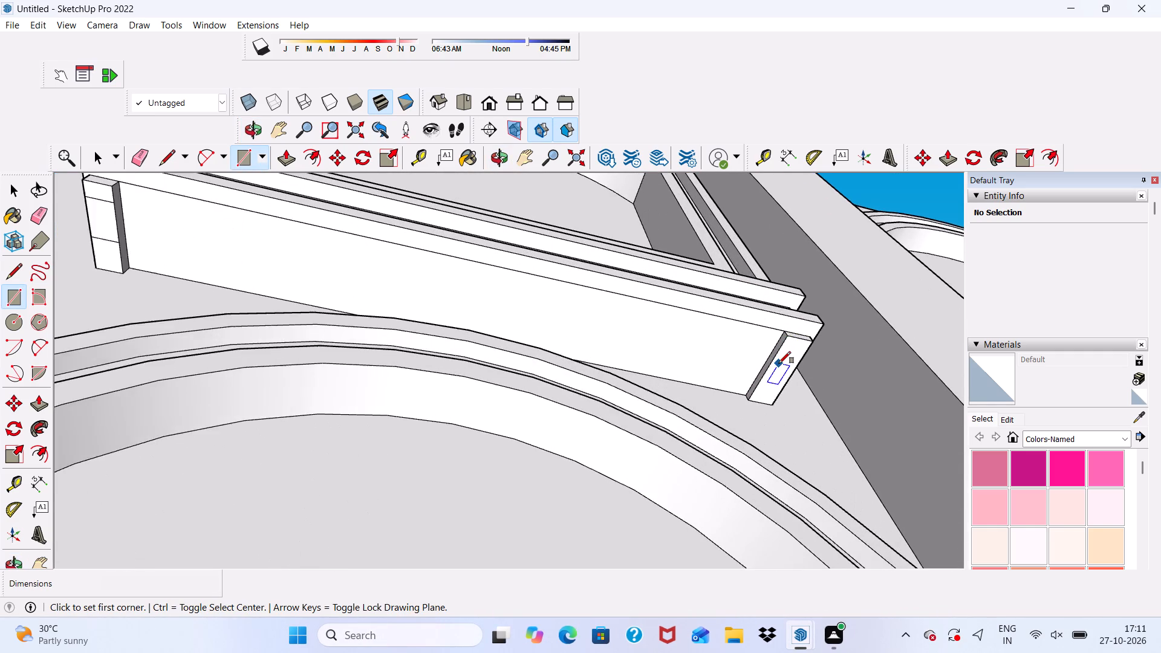
{"action": "scroll", "coordinate": [764, 385], "scroll_direction": "up", "scroll_amount": 5}
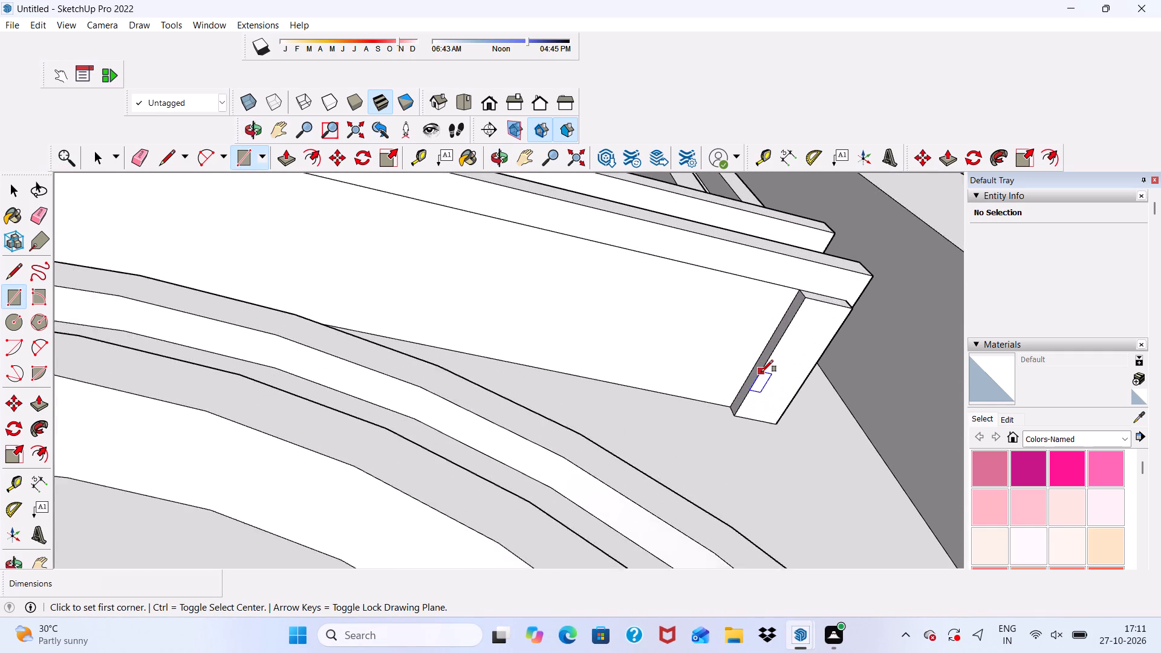
{"action": "scroll", "coordinate": [761, 372], "scroll_direction": "up", "scroll_amount": 3}
{"action": "left_click", "coordinate": [761, 372]}
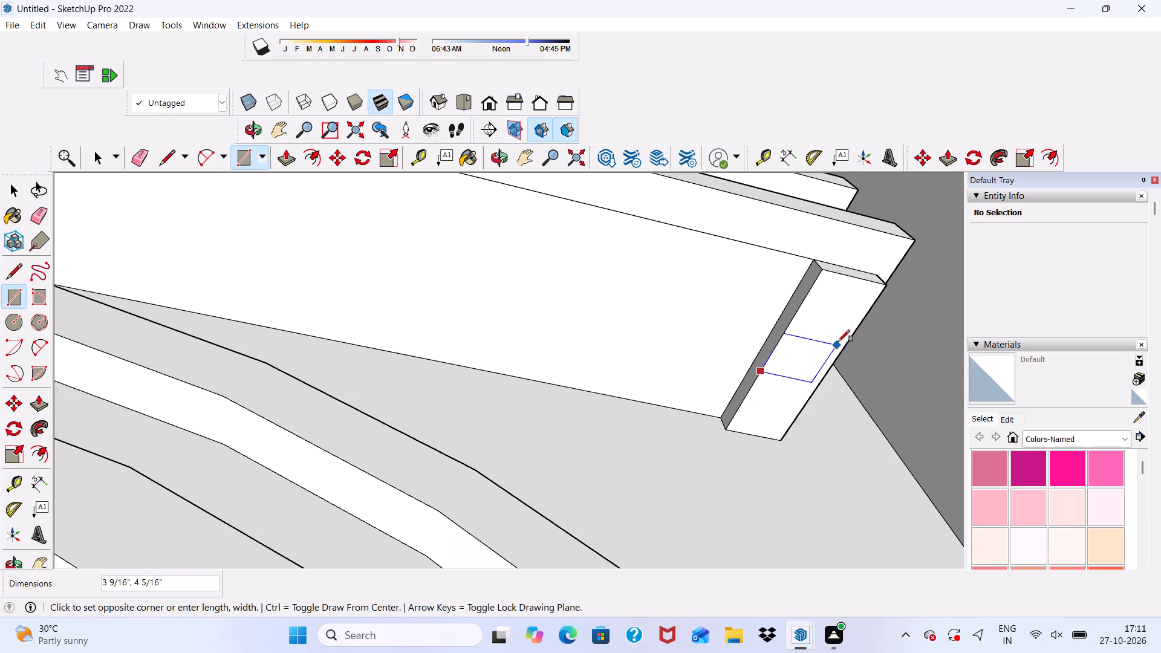
{"action": "scroll", "coordinate": [842, 322], "scroll_direction": "up", "scroll_amount": 2}
{"action": "left_click", "coordinate": [866, 326]}
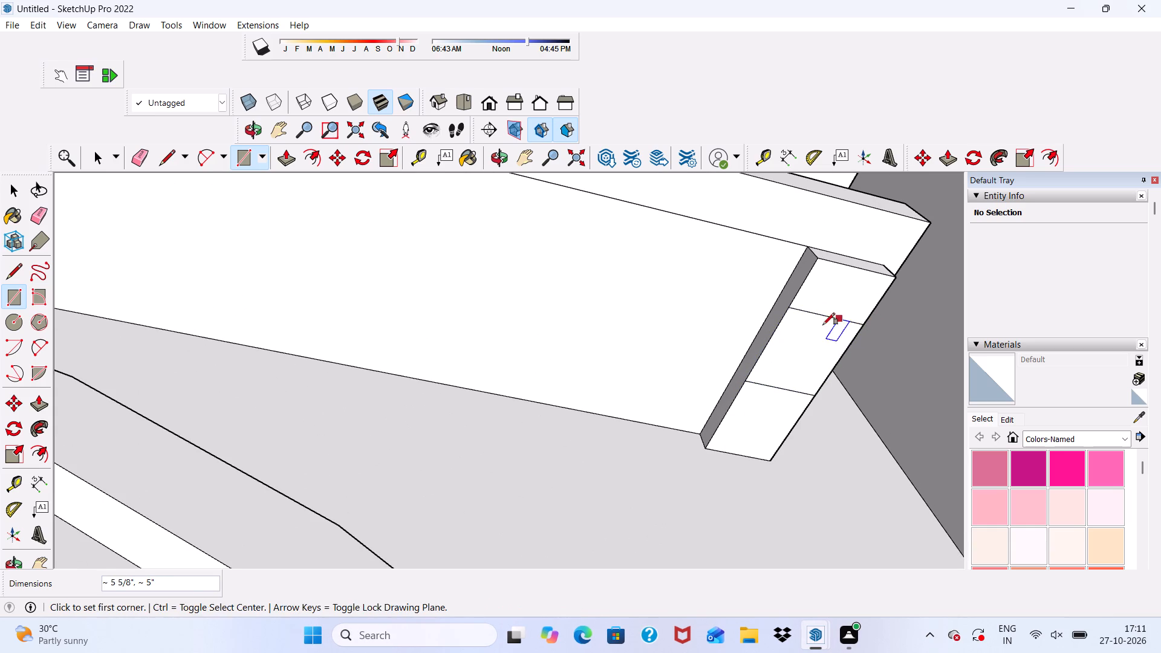
Pull the middle rectangle on the right block's bottom face about 2 1/8" downward with Push/Pull.
{"action": "key", "text": "space"}
{"action": "left_click", "coordinate": [798, 357]}
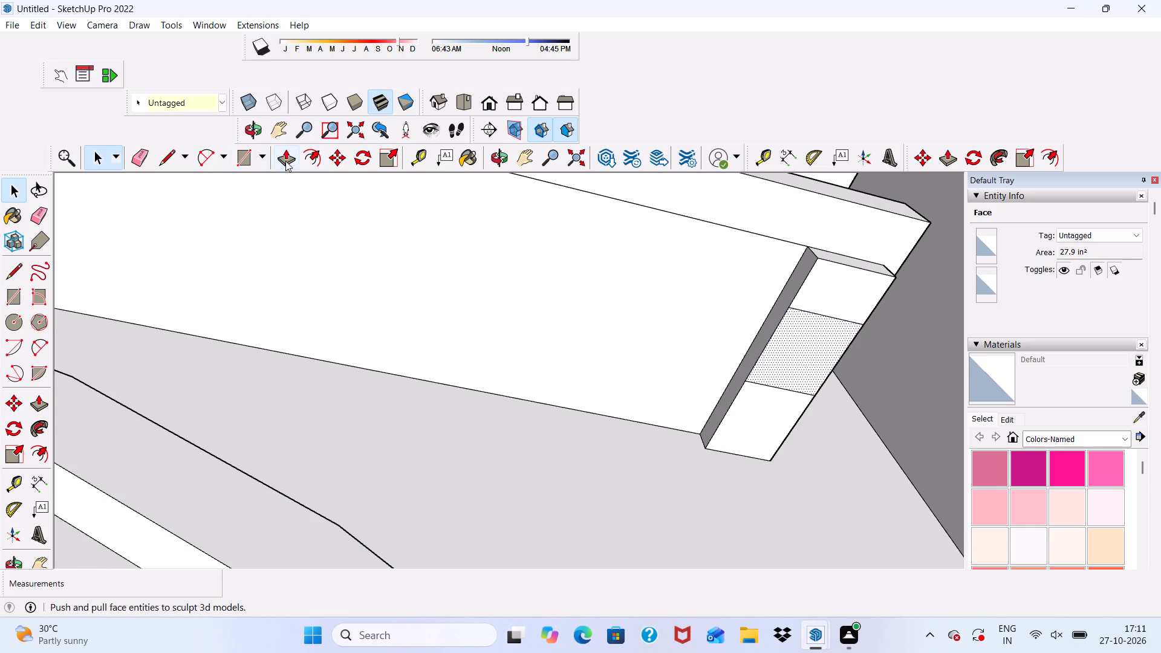
{"action": "left_click", "coordinate": [287, 160]}
{"action": "left_click", "coordinate": [773, 359]}
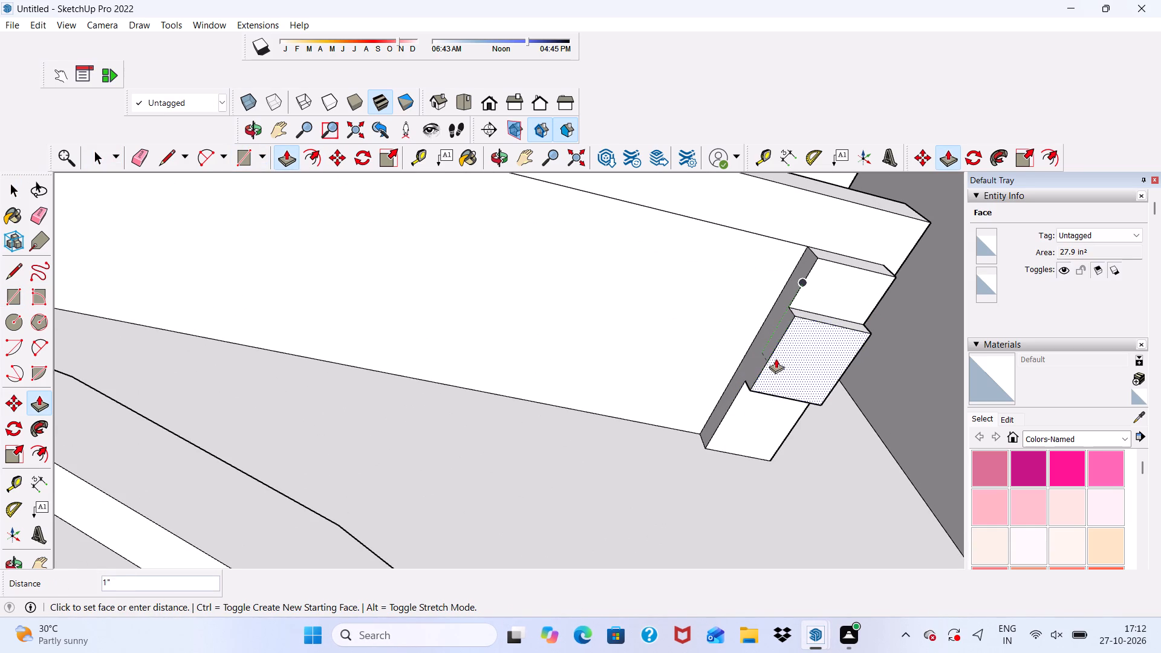
{"action": "left_click", "coordinate": [778, 371]}
Pull the middle rectangle on the left block's bottom face about 1 5/8" downward with Push/Pull.
{"action": "scroll", "coordinate": [803, 252], "scroll_direction": "down", "scroll_amount": 9}
{"action": "middle_click_drag", "start_coordinate": [816, 310], "coordinate": [815, 339]}
{"action": "scroll", "coordinate": [816, 310], "scroll_direction": "down", "scroll_amount": 1}
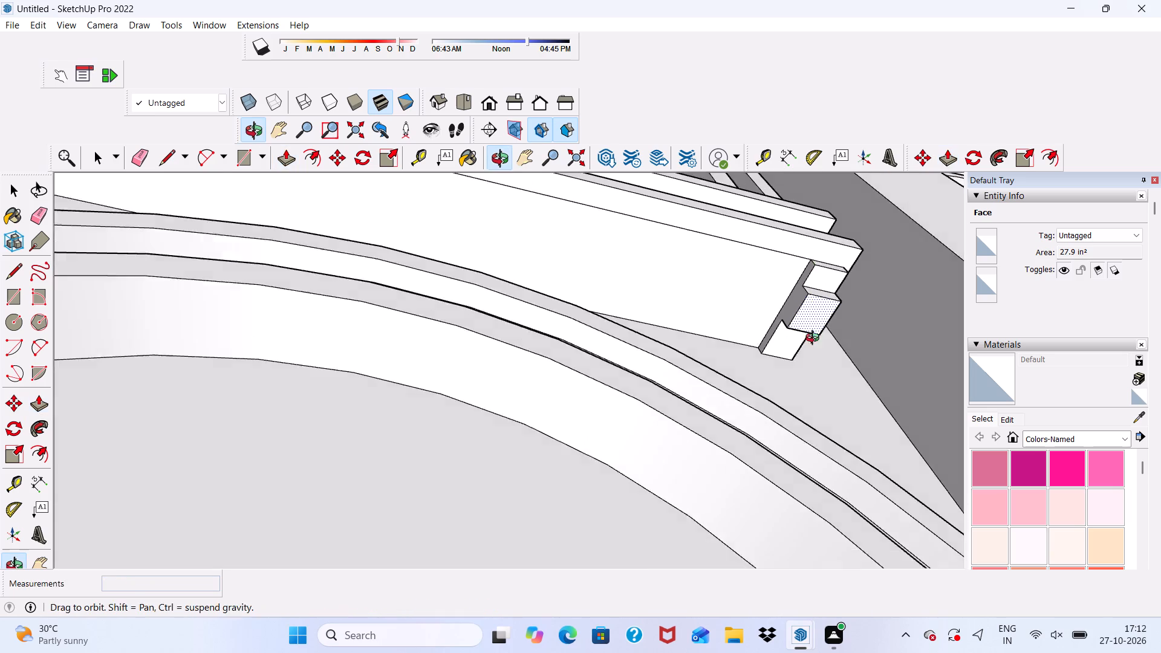
{"action": "middle_click_drag", "start_coordinate": [815, 339], "coordinate": [776, 437]}
{"action": "scroll", "coordinate": [749, 341], "scroll_direction": "down", "scroll_amount": 10}
{"action": "scroll", "coordinate": [441, 287], "scroll_direction": "up", "scroll_amount": 9}
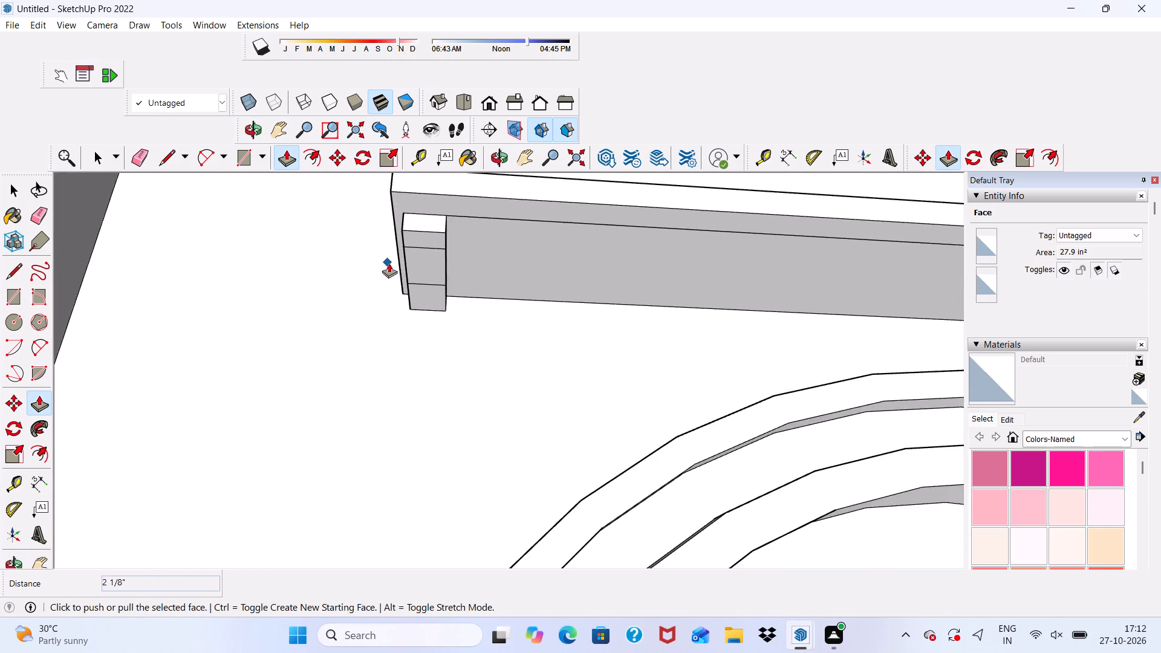
{"action": "scroll", "coordinate": [389, 263], "scroll_direction": "up", "scroll_amount": 3}
{"action": "key", "text": "space"}
{"action": "left_click", "coordinate": [424, 270]}
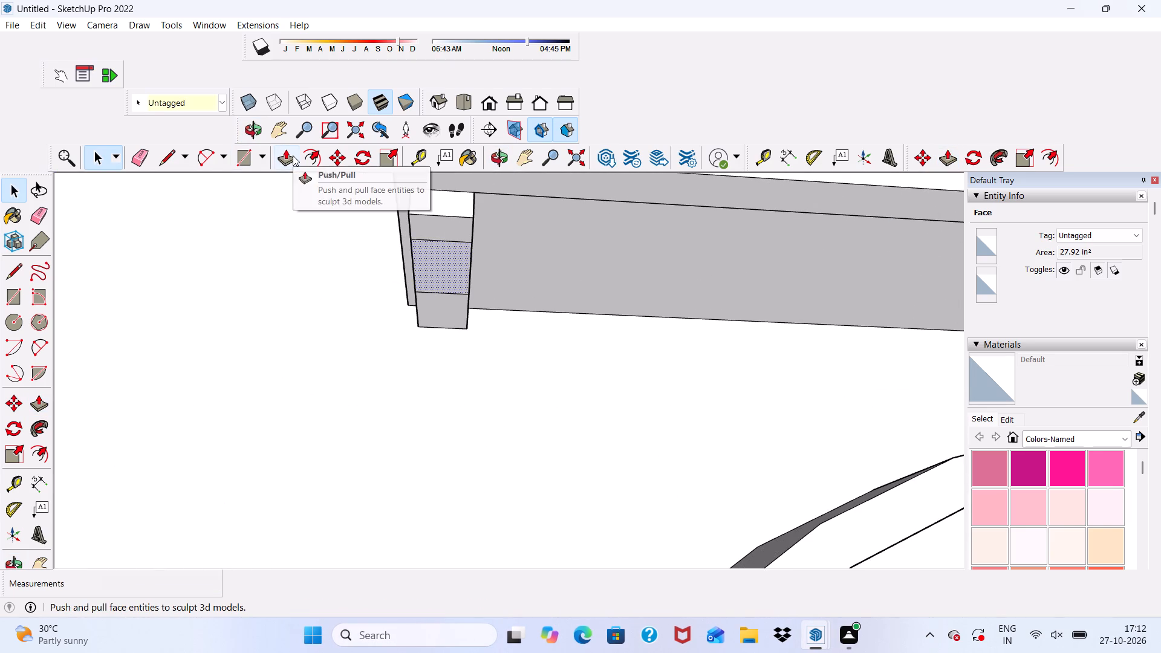
{"action": "left_click", "coordinate": [293, 155]}
{"action": "left_click", "coordinate": [423, 252]}
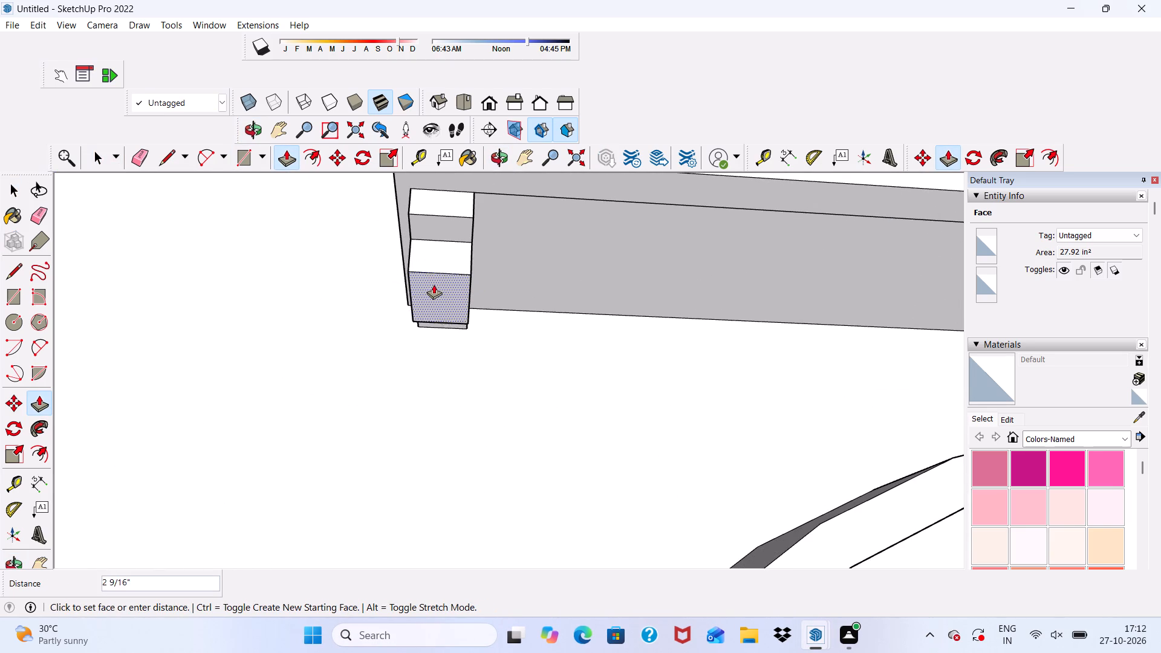
{"action": "left_click", "coordinate": [431, 272]}
Examine the stepped blocks under the sill from several angles, together with the surrounding arched windows.
{"action": "scroll", "coordinate": [439, 260], "scroll_direction": "down", "scroll_amount": 6}
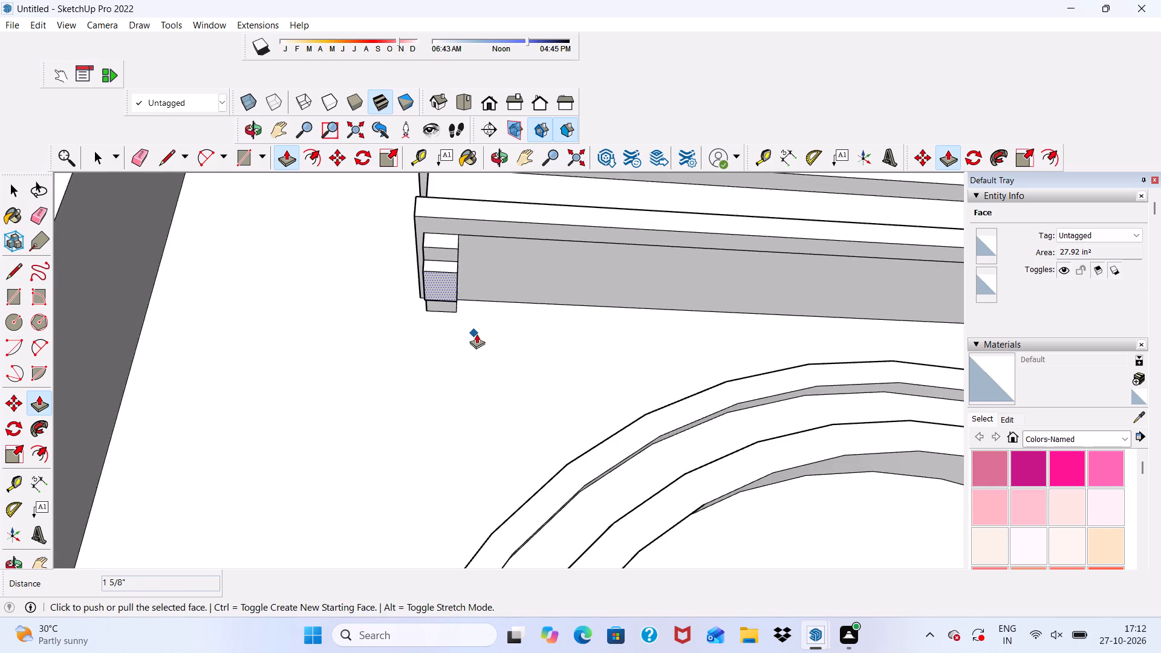
{"action": "middle_click_drag", "start_coordinate": [478, 332], "coordinate": [374, 498]}
{"action": "scroll", "coordinate": [441, 274], "scroll_direction": "down", "scroll_amount": 4}
{"action": "middle_click_drag", "start_coordinate": [439, 317], "coordinate": [488, 255]}
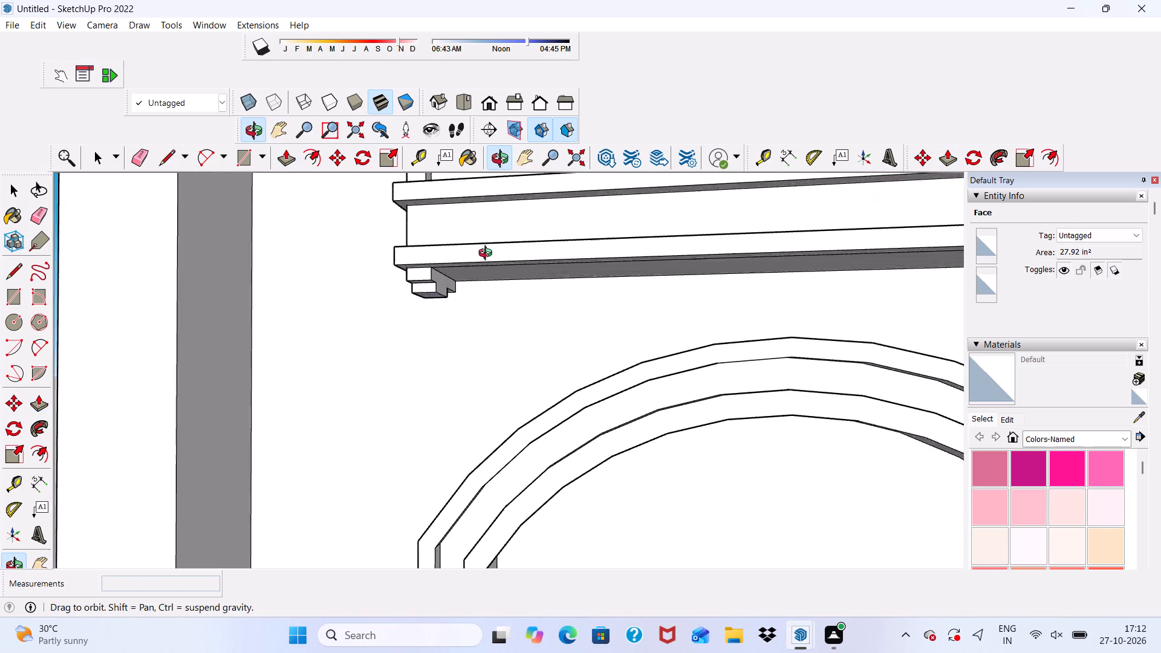
{"action": "middle_click_drag", "start_coordinate": [488, 255], "coordinate": [658, 291]}
{"action": "key", "text": "space"}
{"action": "scroll", "coordinate": [587, 244], "scroll_direction": "down", "scroll_amount": 4}
{"action": "middle_click_drag", "start_coordinate": [594, 276], "coordinate": [644, 238]}
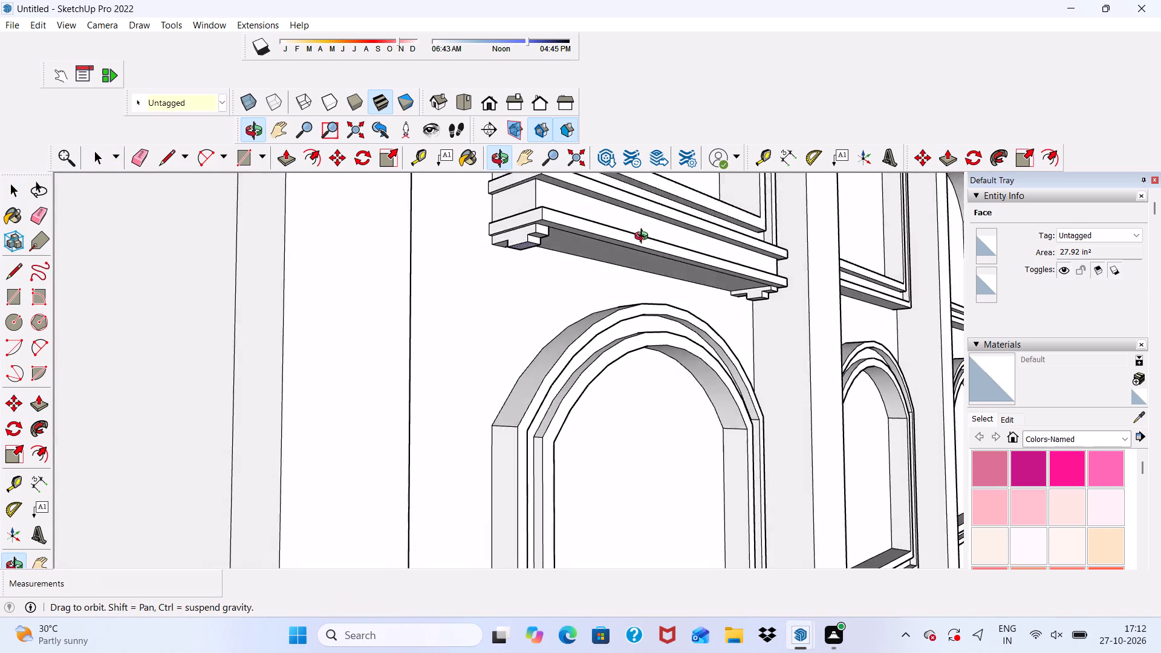
{"action": "middle_click_drag", "start_coordinate": [644, 238], "coordinate": [644, 307]}
{"action": "scroll", "coordinate": [646, 273], "scroll_direction": "down", "scroll_amount": 4}
{"action": "middle_click_drag", "start_coordinate": [652, 357], "coordinate": [566, 317]}
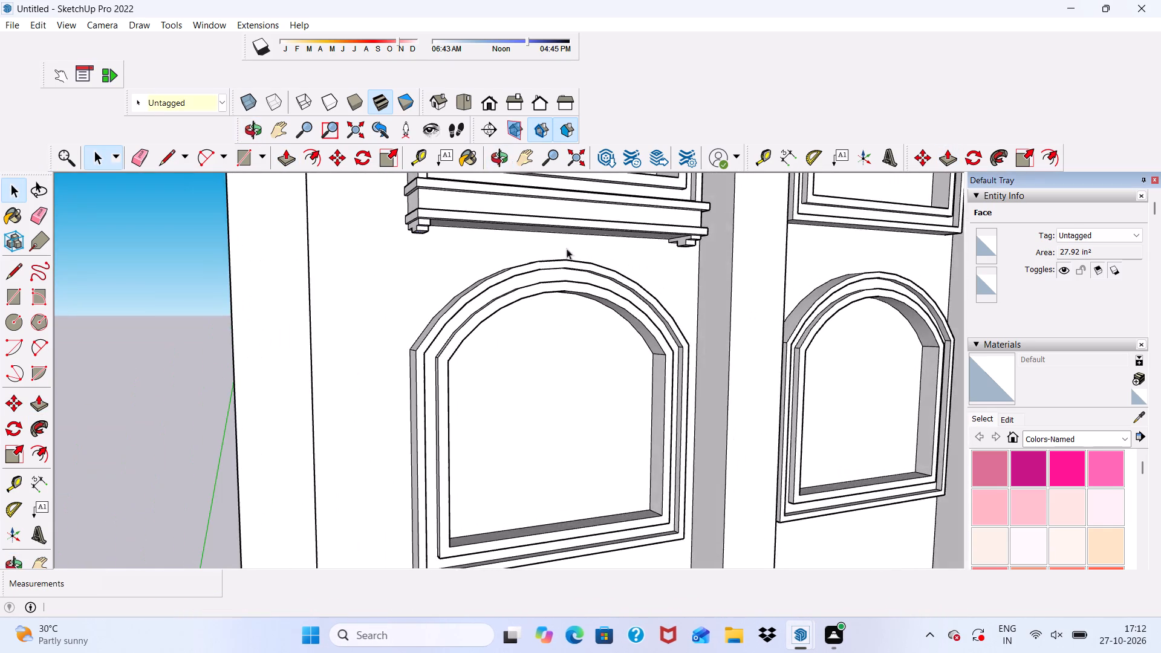
{"action": "scroll", "coordinate": [602, 200], "scroll_direction": "down", "scroll_amount": 4}
{"action": "middle_click_drag", "start_coordinate": [627, 287], "coordinate": [592, 163]}
{"action": "scroll", "coordinate": [592, 163], "scroll_direction": "down", "scroll_amount": 4}
{"action": "middle_click_drag", "start_coordinate": [593, 217], "coordinate": [600, 235]}
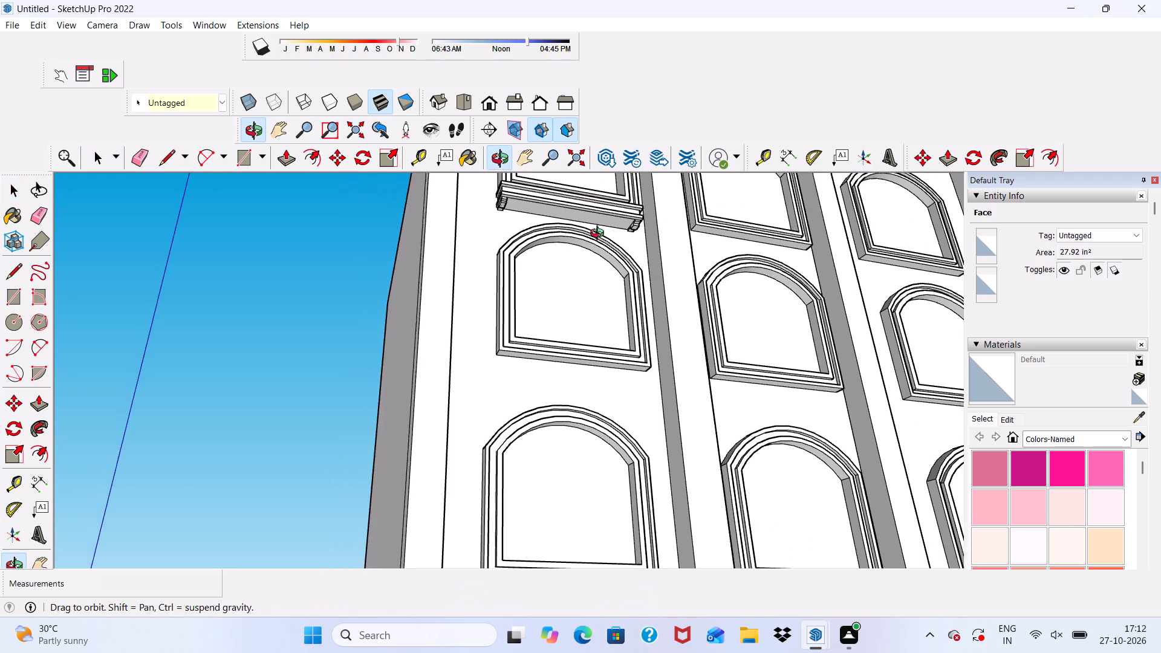
Examine the finished sill and the arched windows beneath it from several angles.
{"action": "middle_click_drag", "start_coordinate": [600, 235], "coordinate": [535, 414]}
{"action": "middle_click_drag", "start_coordinate": [535, 414], "coordinate": [539, 330]}
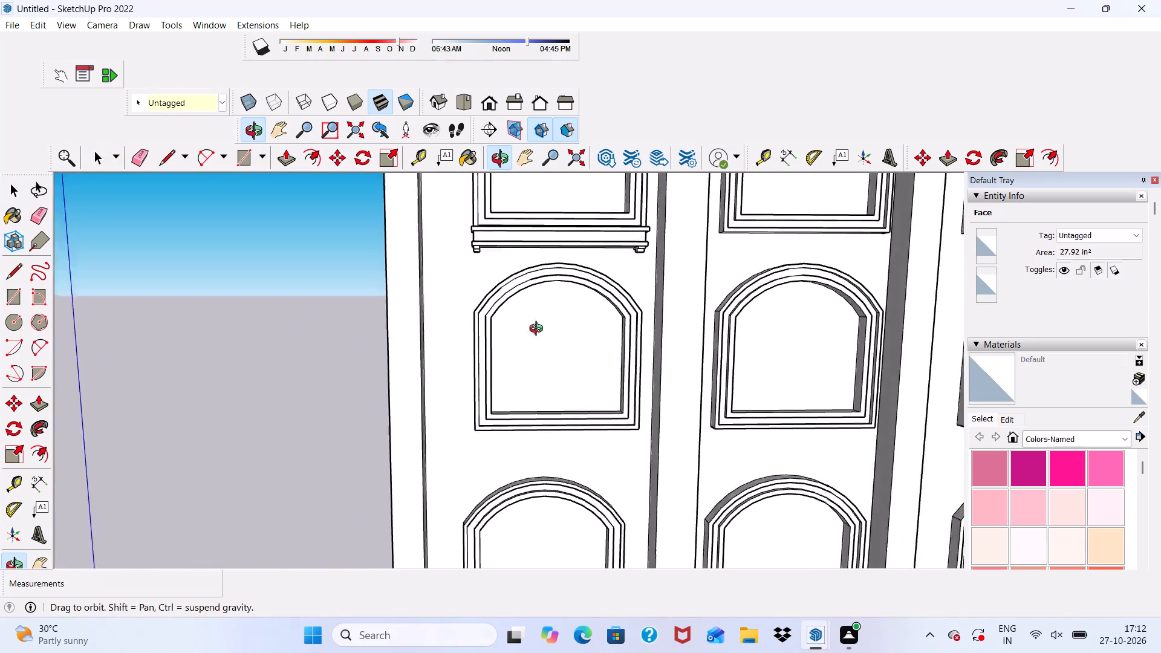
{"action": "middle_click_drag", "start_coordinate": [539, 330], "coordinate": [550, 221]}
{"action": "scroll", "coordinate": [541, 549], "scroll_direction": "up", "scroll_amount": 7}
{"action": "scroll", "coordinate": [434, 372], "scroll_direction": "down", "scroll_amount": 2}
{"action": "scroll", "coordinate": [480, 332], "scroll_direction": "up", "scroll_amount": 1}
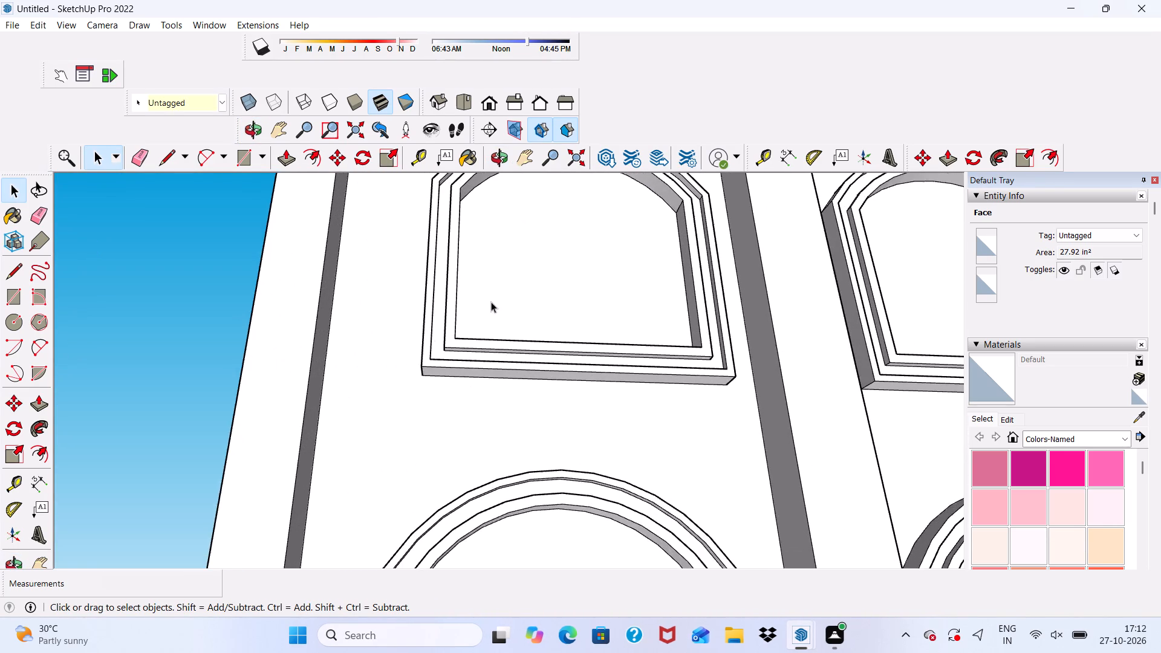
{"action": "scroll", "coordinate": [491, 302], "scroll_direction": "down", "scroll_amount": 8}
{"action": "middle_click_drag", "start_coordinate": [564, 340], "coordinate": [620, 471]}
{"action": "scroll", "coordinate": [621, 464], "scroll_direction": "up", "scroll_amount": 1}
{"action": "scroll", "coordinate": [585, 289], "scroll_direction": "down", "scroll_amount": 8}
{"action": "scroll", "coordinate": [610, 276], "scroll_direction": "up", "scroll_amount": 3}
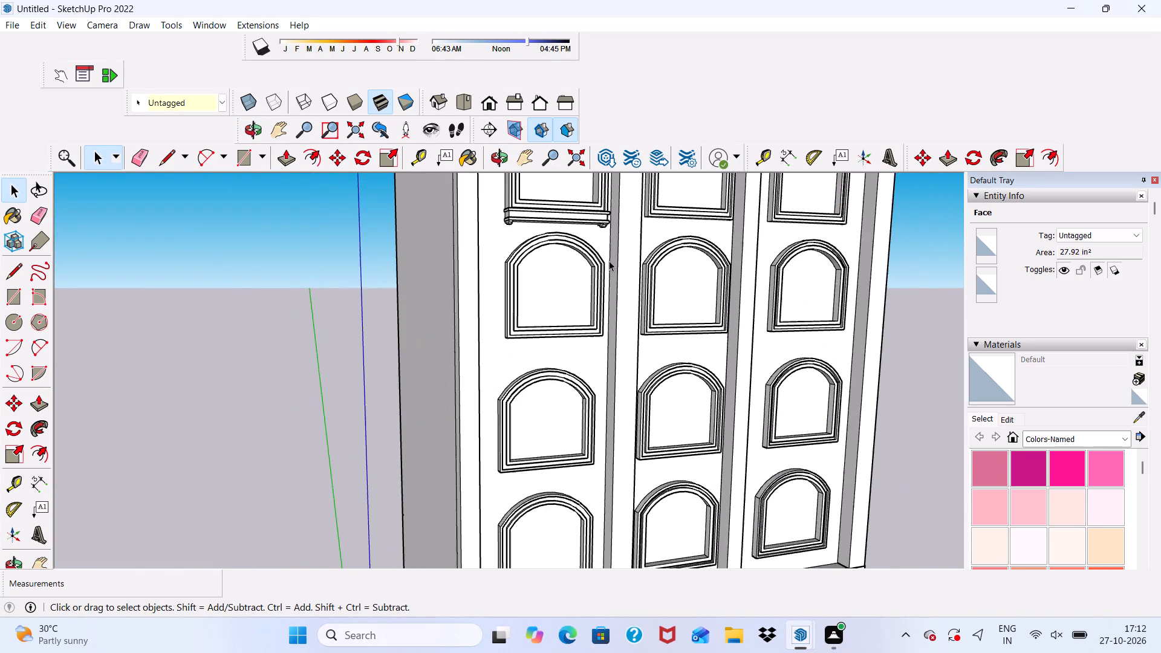
{"action": "scroll", "coordinate": [609, 261], "scroll_direction": "up", "scroll_amount": 2}
{"action": "middle_click_drag", "start_coordinate": [609, 261], "coordinate": [527, 364]}
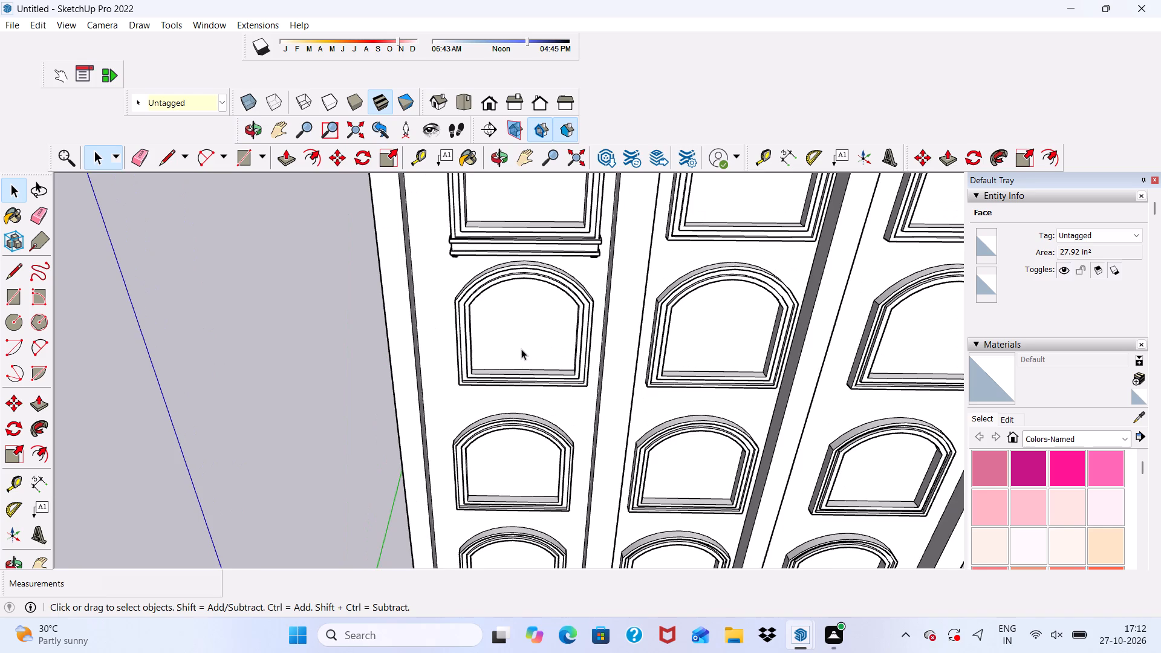
{"action": "scroll", "coordinate": [525, 291], "scroll_direction": "up", "scroll_amount": 5}
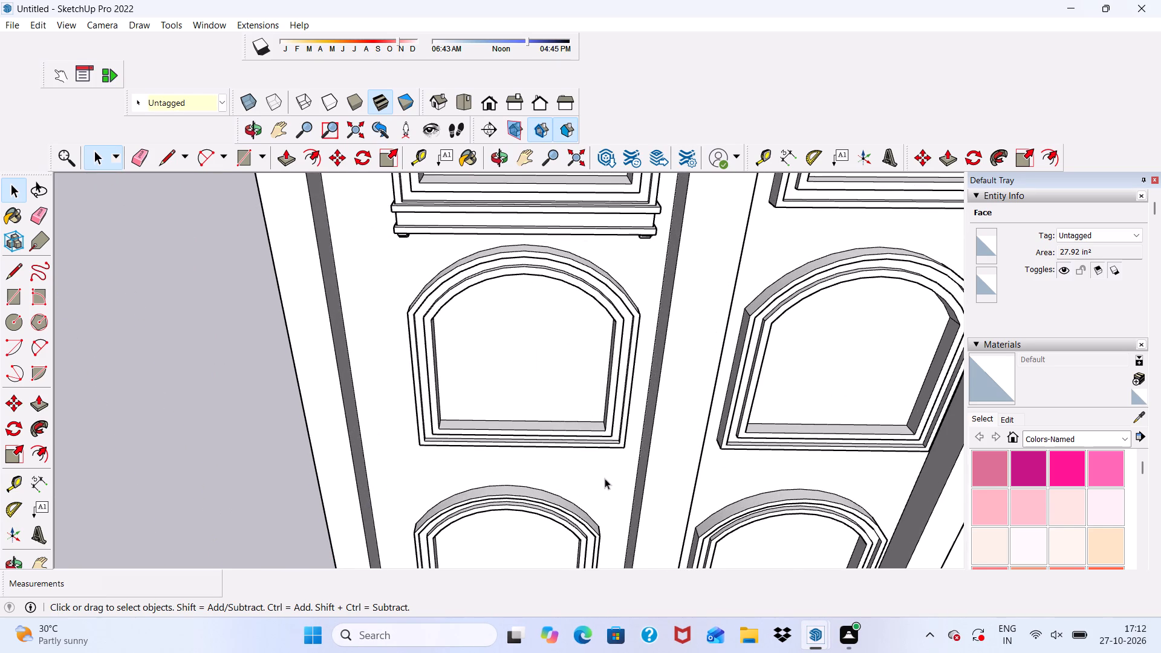
{"action": "scroll", "coordinate": [605, 478], "scroll_direction": "down", "scroll_amount": 4}
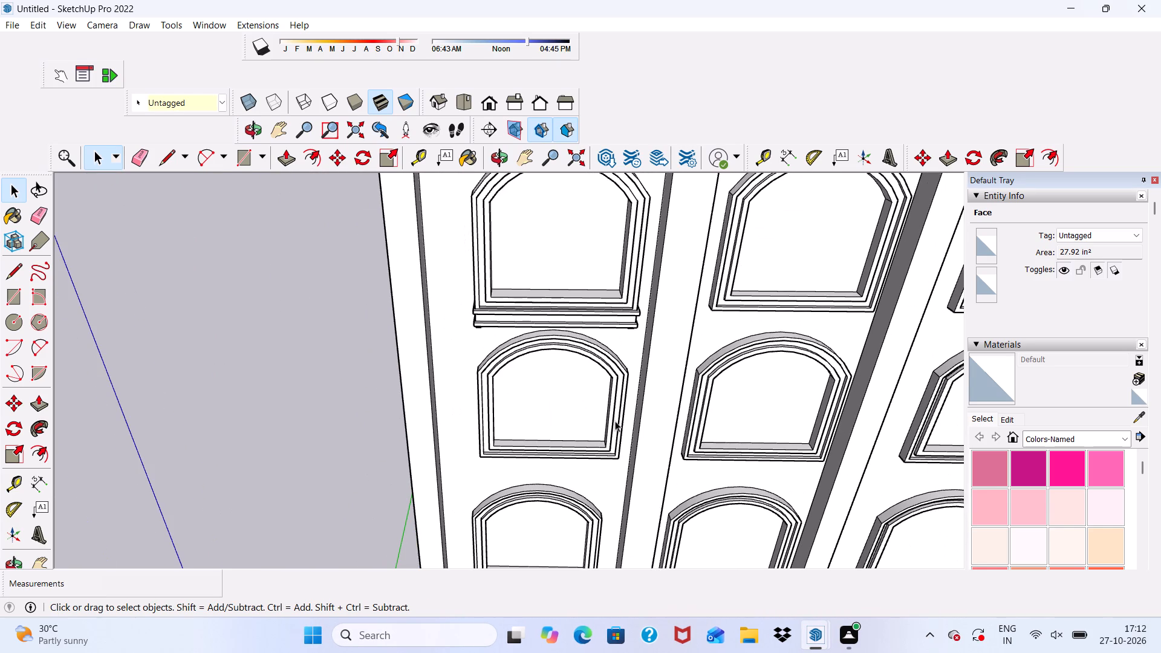
{"action": "scroll", "coordinate": [567, 427], "scroll_direction": "down", "scroll_amount": 3}
{"action": "scroll", "coordinate": [564, 353], "scroll_direction": "down", "scroll_amount": 2}
{"action": "scroll", "coordinate": [571, 485], "scroll_direction": "up", "scroll_amount": 3}
{"action": "middle_click_drag", "start_coordinate": [571, 477], "coordinate": [649, 358]}
{"action": "scroll", "coordinate": [649, 358], "scroll_direction": "up", "scroll_amount": 4}
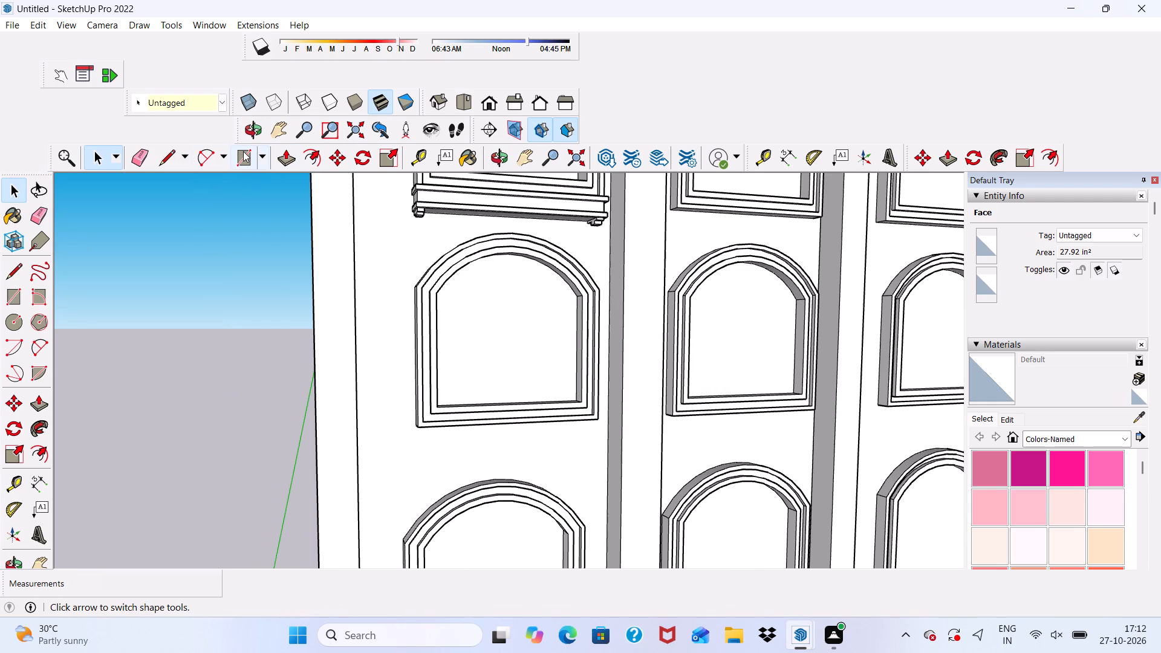
Draw a rectangle about 10' 1" by 11" on the wall directly under the trim of the window below the finished sill.
{"action": "left_click", "coordinate": [243, 151]}
{"action": "middle_click_drag", "start_coordinate": [376, 412], "coordinate": [385, 314]}
{"action": "scroll", "coordinate": [412, 368], "scroll_direction": "up", "scroll_amount": 3}
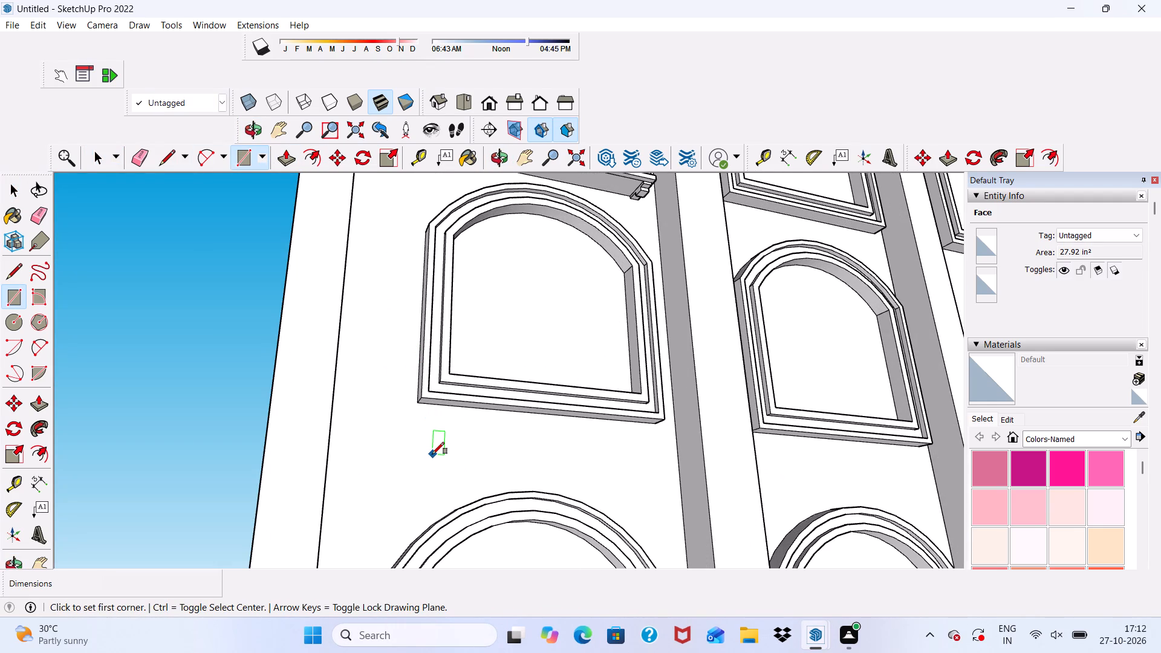
{"action": "scroll", "coordinate": [424, 392], "scroll_direction": "up", "scroll_amount": 11}
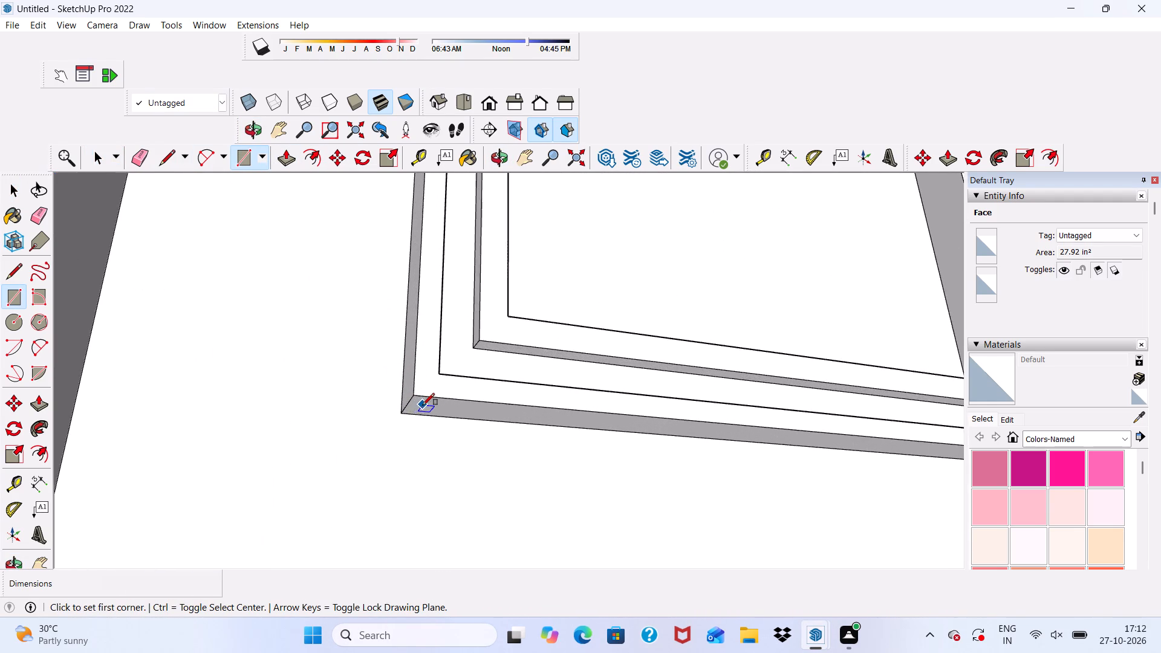
{"action": "scroll", "coordinate": [423, 405], "scroll_direction": "up", "scroll_amount": 6}
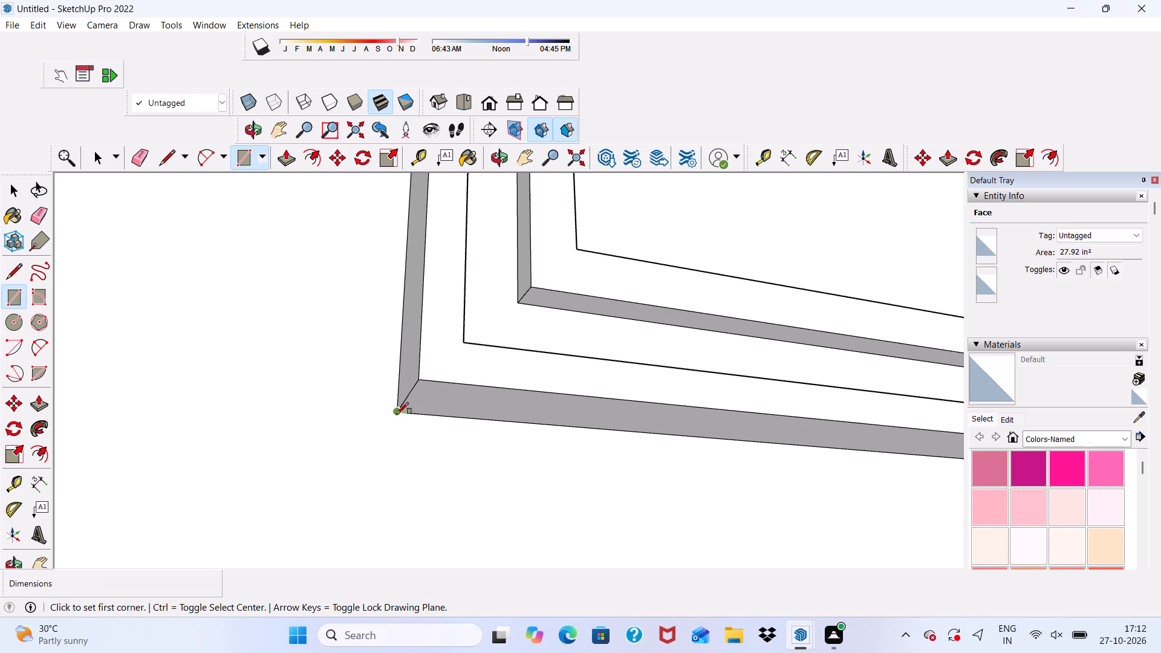
{"action": "left_click", "coordinate": [397, 414]}
{"action": "scroll", "coordinate": [322, 470], "scroll_direction": "down", "scroll_amount": 9}
{"action": "scroll", "coordinate": [508, 382], "scroll_direction": "down", "scroll_amount": 4}
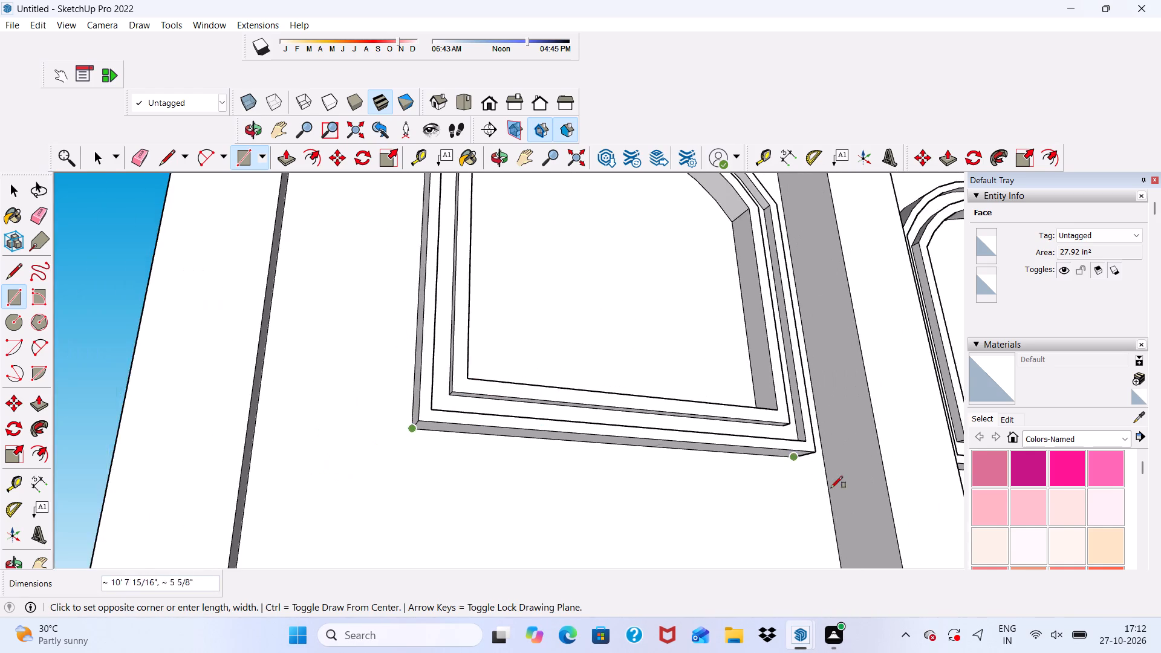
{"action": "scroll", "coordinate": [850, 513], "scroll_direction": "up", "scroll_amount": 4}
{"action": "scroll", "coordinate": [801, 458], "scroll_direction": "up", "scroll_amount": 3}
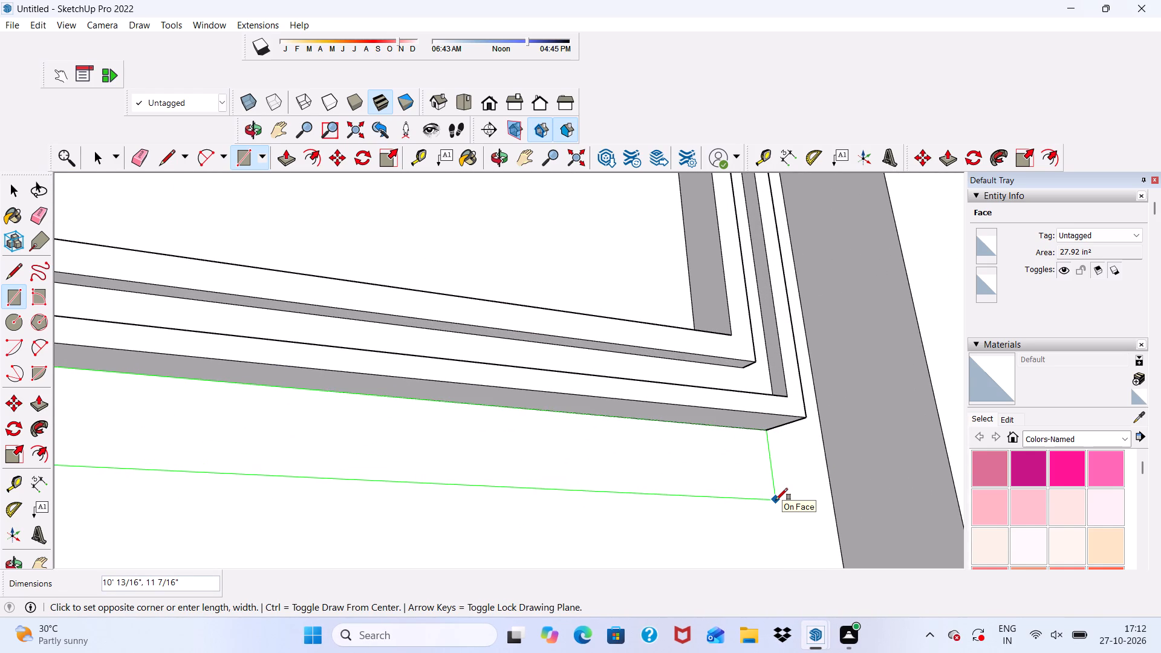
{"action": "left_click", "coordinate": [776, 495]}
Pull the new rectangle under the window trim outward 1' with Push/Pull to form a sill block.
{"action": "scroll", "coordinate": [737, 346], "scroll_direction": "down", "scroll_amount": 5}
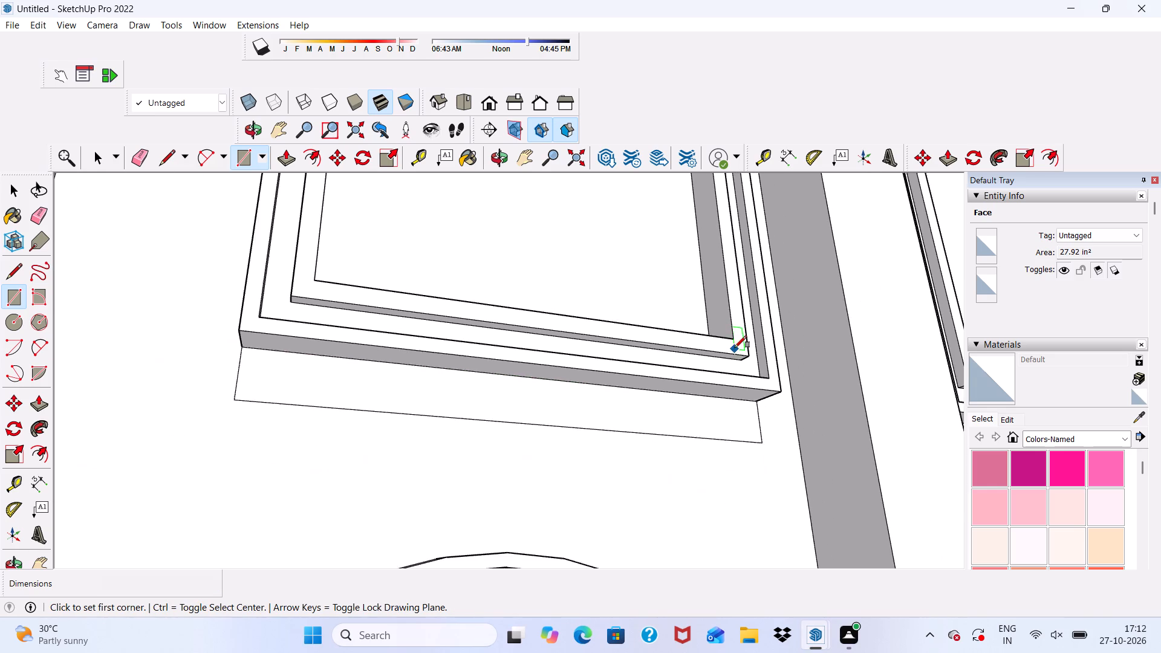
{"action": "scroll", "coordinate": [735, 348], "scroll_direction": "down", "scroll_amount": 1}
{"action": "middle_click_drag", "start_coordinate": [733, 350], "coordinate": [701, 482]}
{"action": "key", "text": "space"}
{"action": "middle_click_drag", "start_coordinate": [542, 454], "coordinate": [533, 319]}
{"action": "scroll", "coordinate": [493, 360], "scroll_direction": "up", "scroll_amount": 4}
{"action": "left_click", "coordinate": [455, 395]}
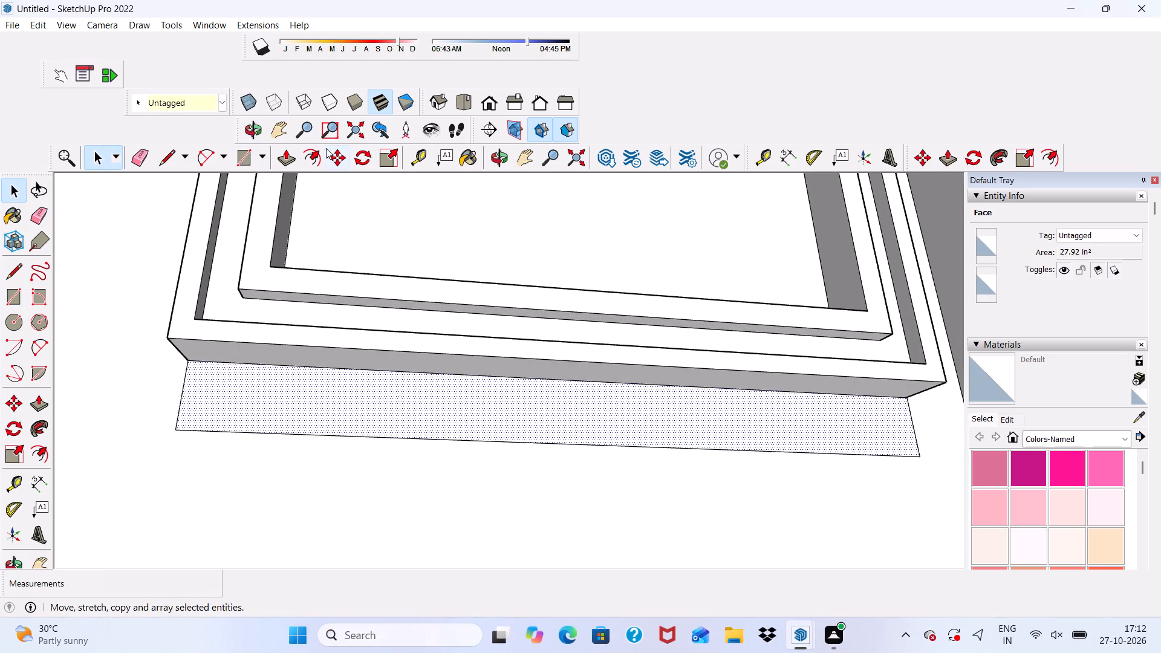
{"action": "left_click", "coordinate": [282, 155]}
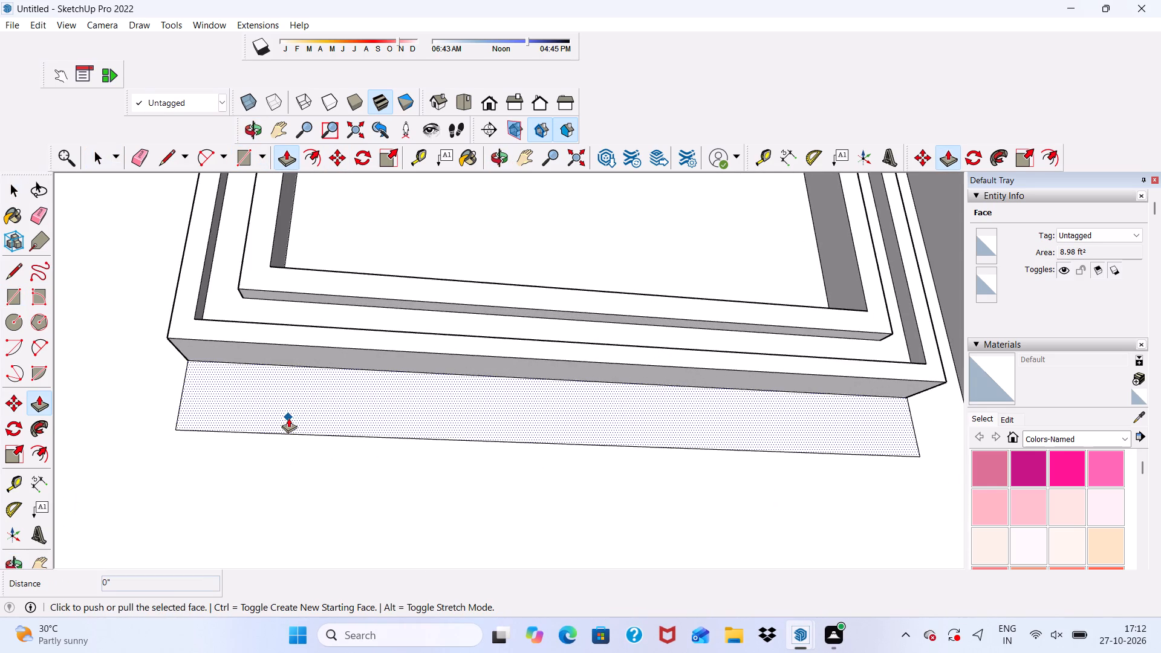
{"action": "left_click", "coordinate": [288, 418]}
{"action": "scroll", "coordinate": [259, 347], "scroll_direction": "down", "scroll_amount": 2}
{"action": "middle_click_drag", "start_coordinate": [259, 347], "coordinate": [294, 577]}
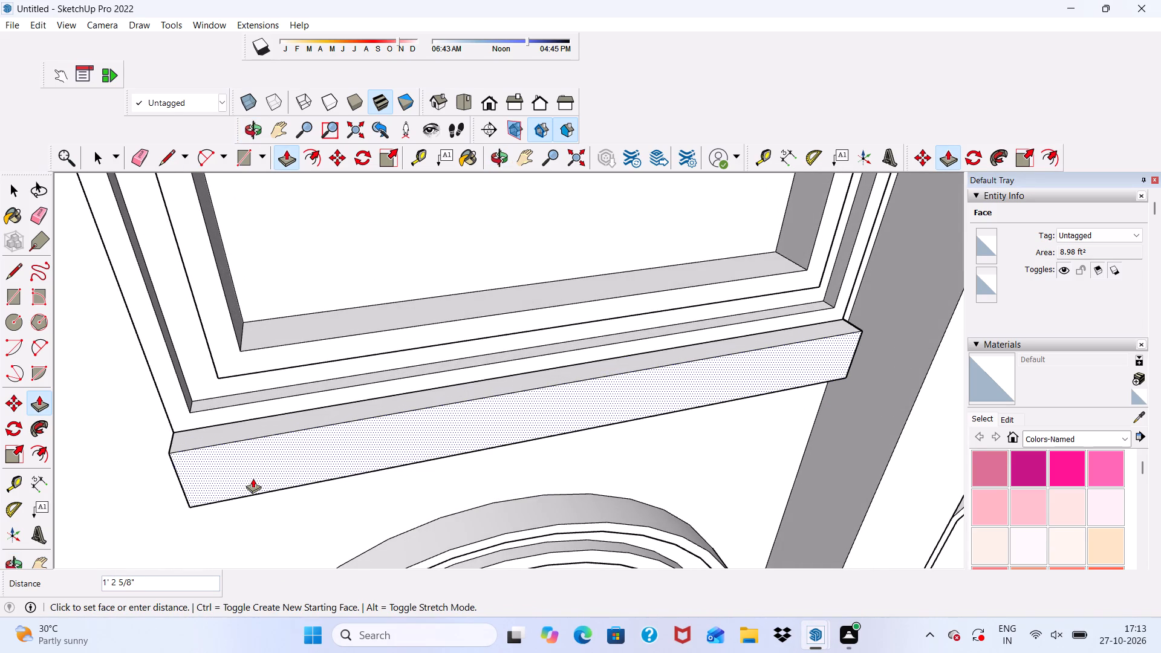
{"action": "key", "text": "6"}
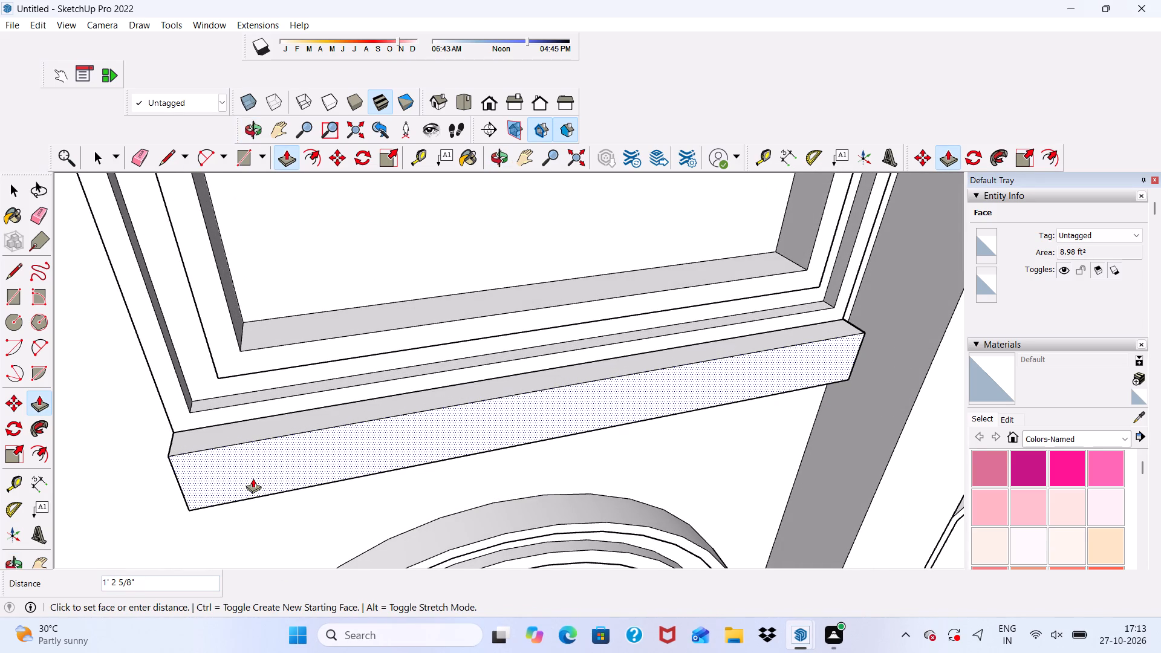
{"action": "key", "text": "BackSpace"}
{"action": "key", "text": "1"}
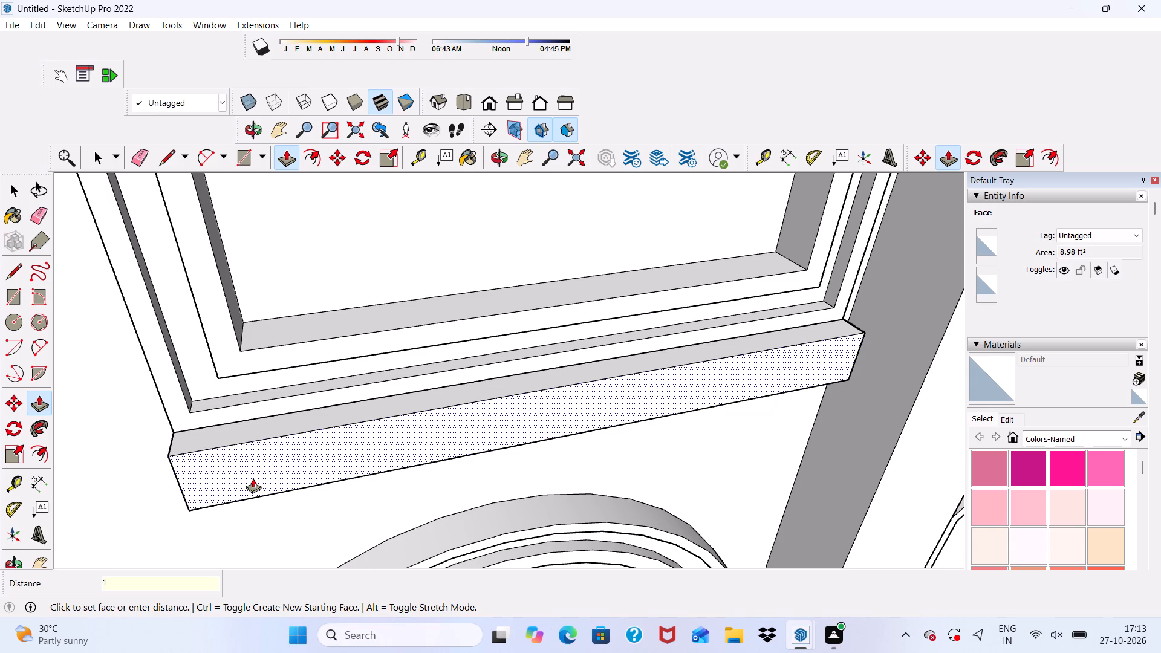
{"action": "key", "text": "apostrophe"}
{"action": "key", "text": "Return"}
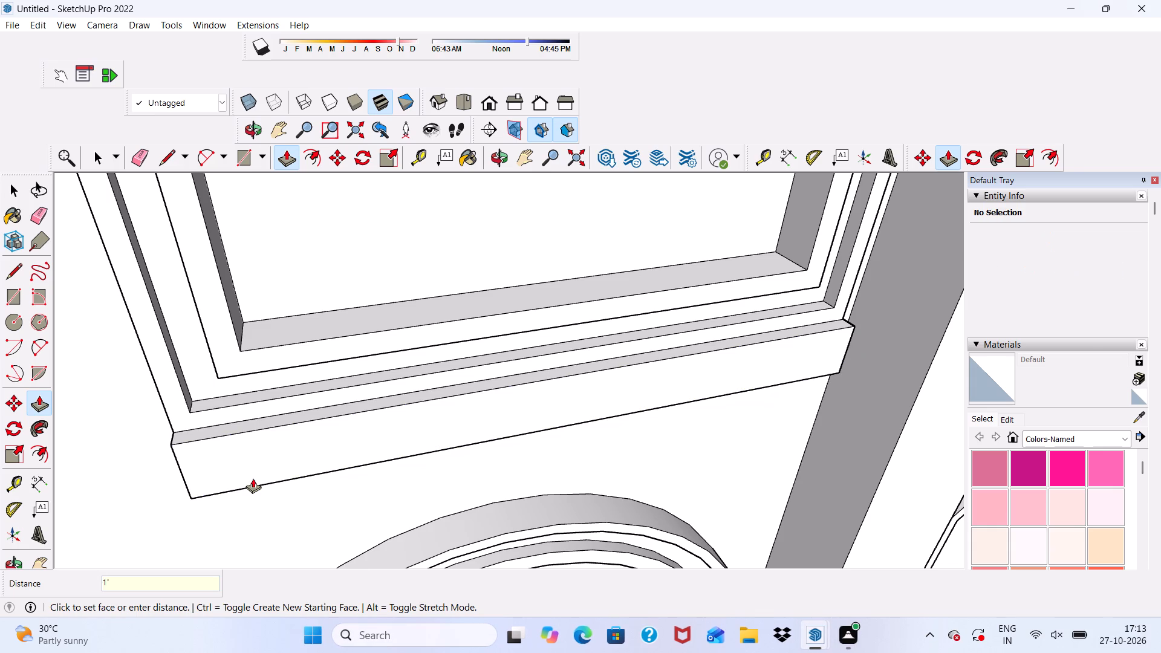
Draw a full-width rectangle about 10' 15/16" by 2 1/2" along the top of the new sill's front face.
{"action": "scroll", "coordinate": [259, 486], "scroll_direction": "down", "scroll_amount": 6}
{"action": "scroll", "coordinate": [444, 476], "scroll_direction": "down", "scroll_amount": 7}
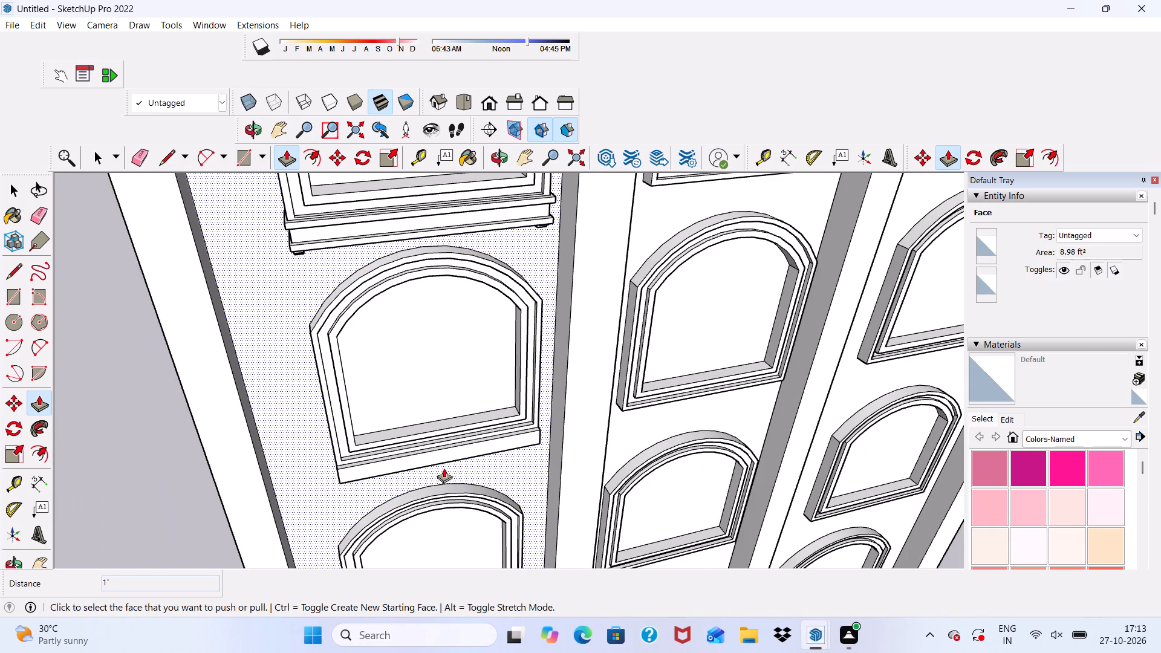
{"action": "middle_click_drag", "start_coordinate": [444, 468], "coordinate": [403, 414]}
{"action": "scroll", "coordinate": [377, 445], "scroll_direction": "up", "scroll_amount": 3}
{"action": "key", "text": "space"}
{"action": "scroll", "coordinate": [360, 438], "scroll_direction": "up", "scroll_amount": 4}
{"action": "left_click", "coordinate": [243, 156]}
{"action": "scroll", "coordinate": [311, 354], "scroll_direction": "down", "scroll_amount": 3}
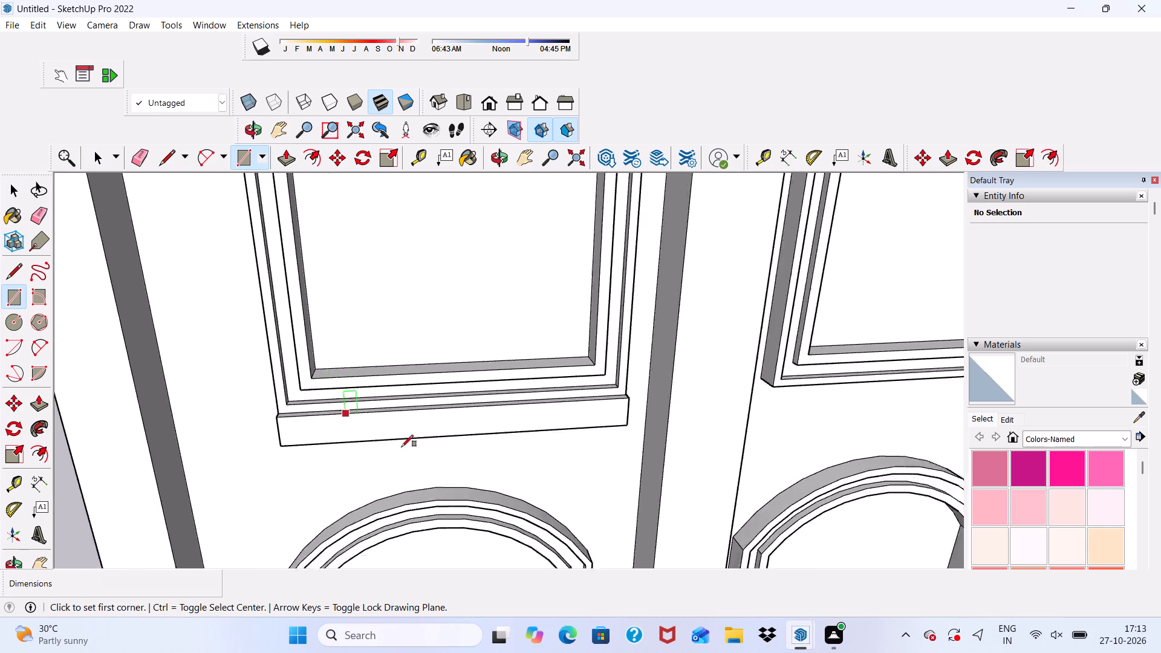
{"action": "scroll", "coordinate": [402, 447], "scroll_direction": "down", "scroll_amount": 6}
{"action": "middle_click_drag", "start_coordinate": [487, 340], "coordinate": [534, 205]}
{"action": "scroll", "coordinate": [447, 349], "scroll_direction": "up", "scroll_amount": 2}
{"action": "scroll", "coordinate": [300, 450], "scroll_direction": "up", "scroll_amount": 9}
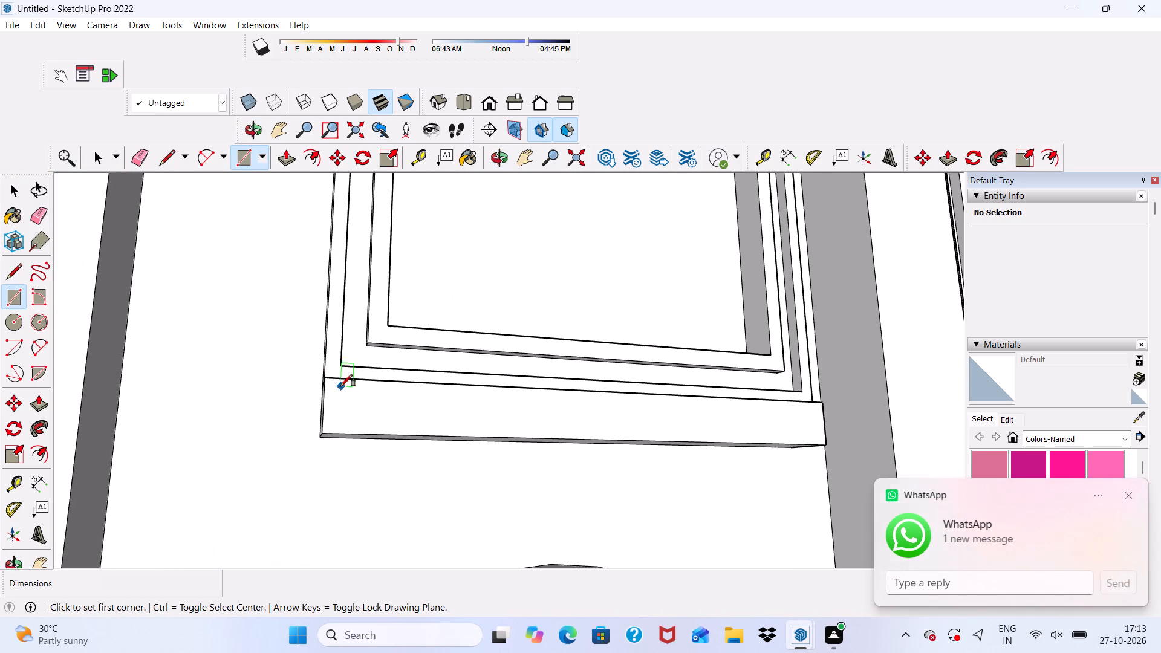
{"action": "scroll", "coordinate": [327, 365], "scroll_direction": "up", "scroll_amount": 8}
{"action": "left_click", "coordinate": [322, 370]}
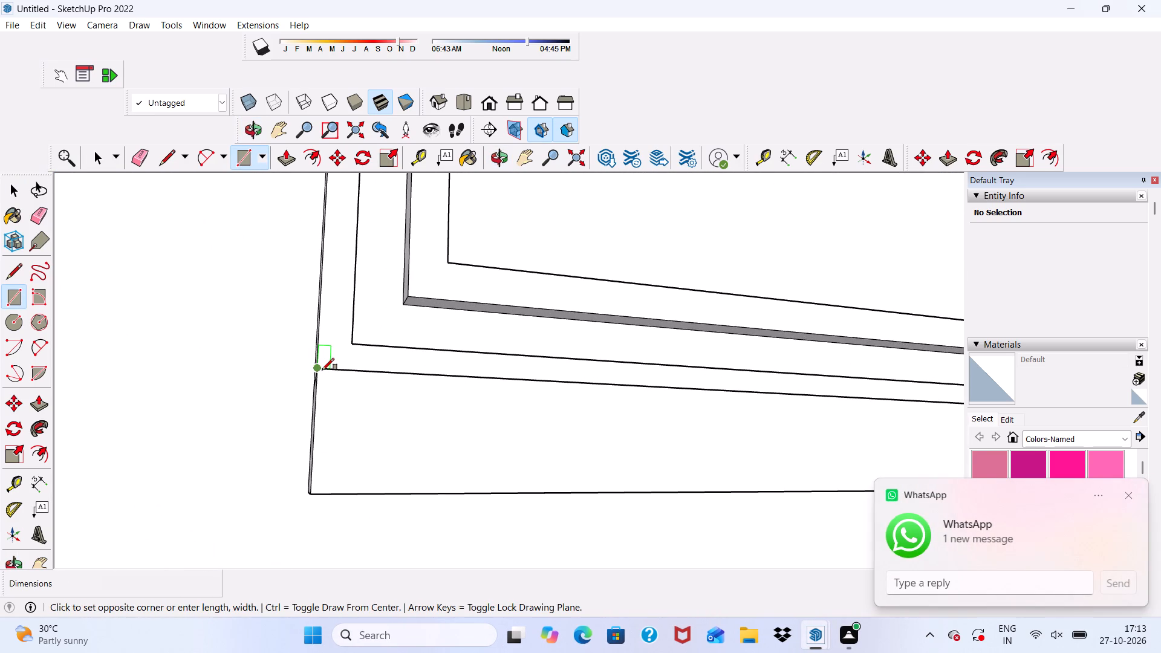
{"action": "scroll", "coordinate": [311, 421], "scroll_direction": "down", "scroll_amount": 9}
{"action": "scroll", "coordinate": [735, 416], "scroll_direction": "up", "scroll_amount": 3}
{"action": "scroll", "coordinate": [809, 440], "scroll_direction": "up", "scroll_amount": 3}
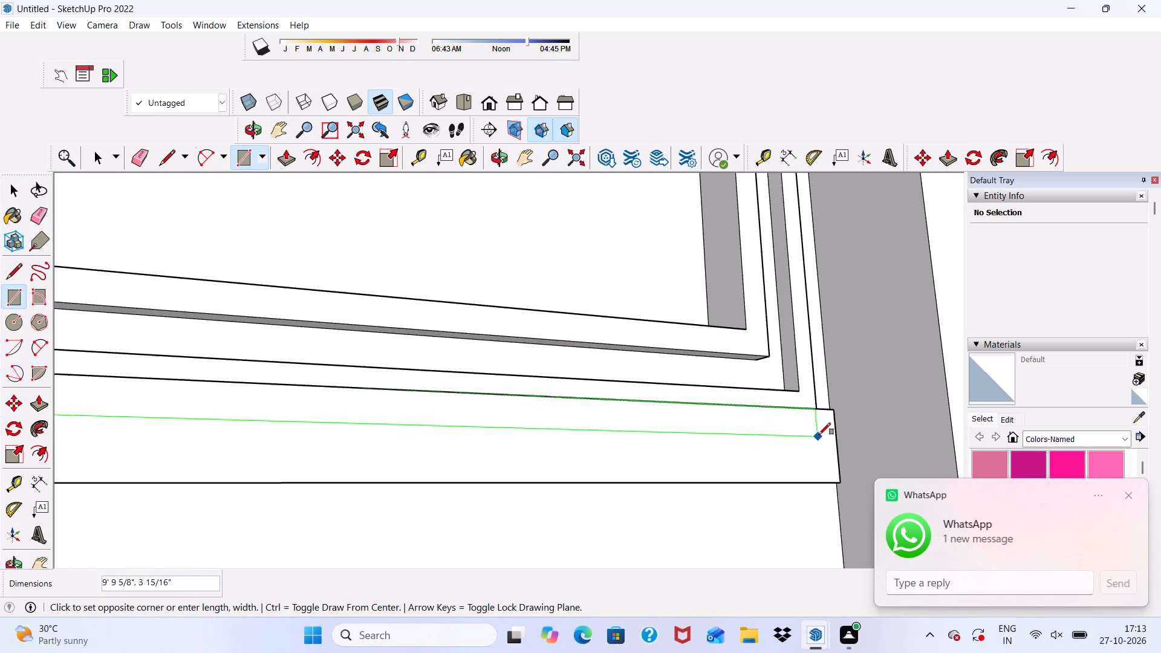
{"action": "scroll", "coordinate": [841, 429], "scroll_direction": "up", "scroll_amount": 4}
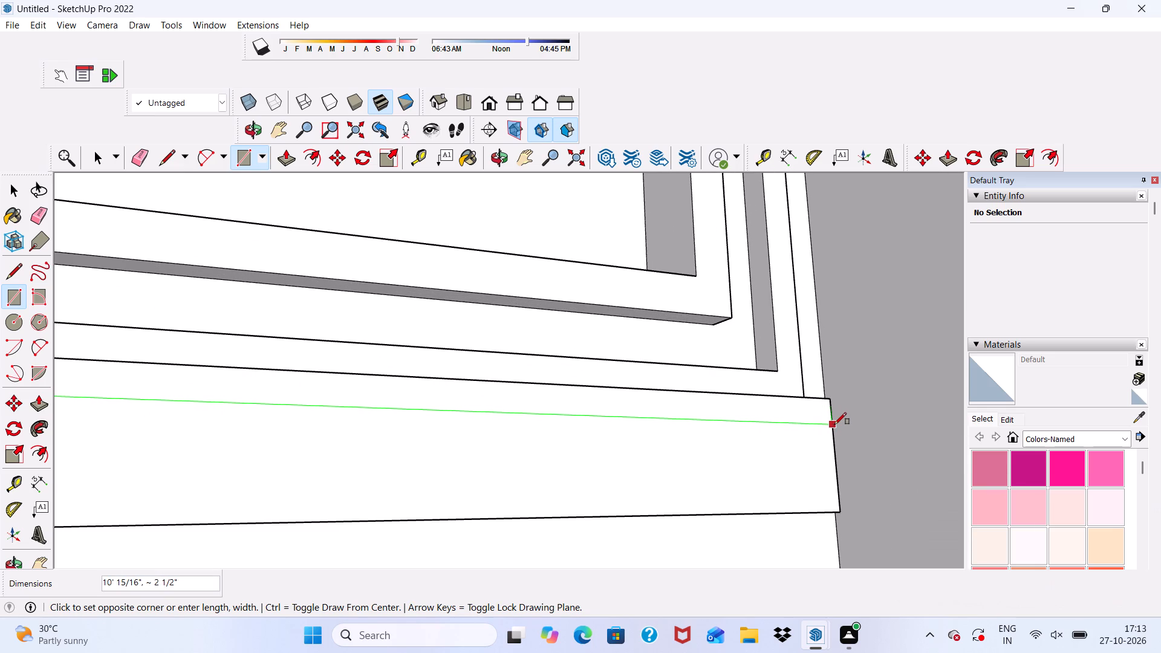
{"action": "left_click", "coordinate": [834, 424]}
Draw a full-width rectangle about 10' 15/16" by 3" along the bottom of the new sill's front face.
{"action": "scroll", "coordinate": [851, 369], "scroll_direction": "down", "scroll_amount": 10}
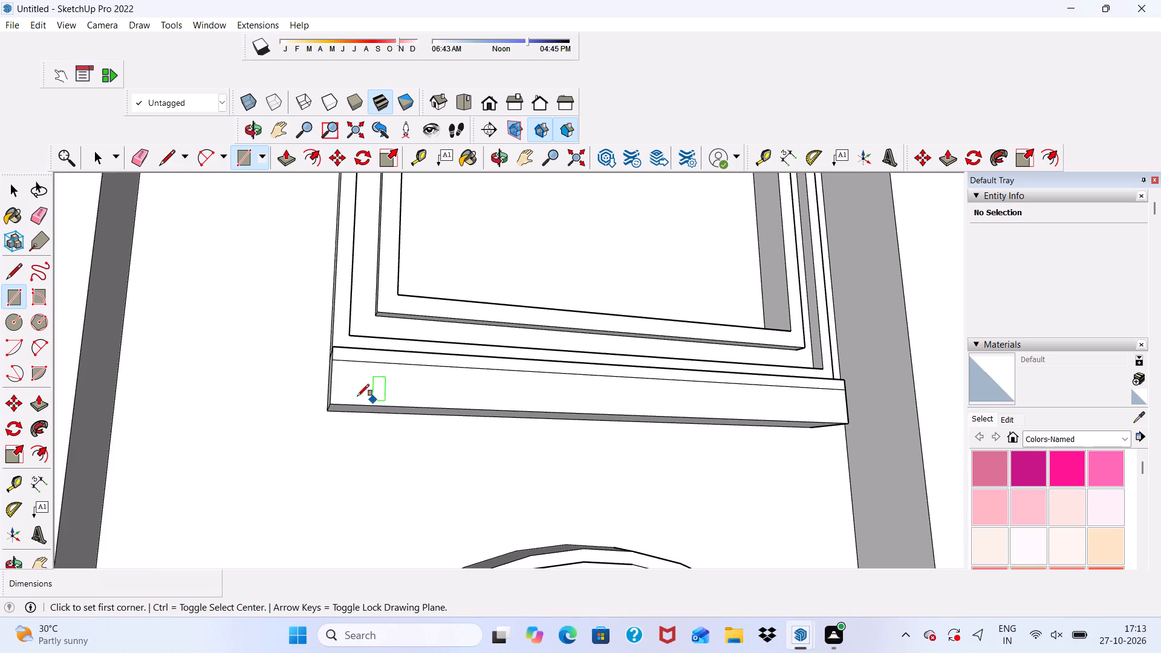
{"action": "scroll", "coordinate": [331, 406], "scroll_direction": "up", "scroll_amount": 3}
{"action": "left_click", "coordinate": [330, 404]}
{"action": "scroll", "coordinate": [343, 367], "scroll_direction": "down", "scroll_amount": 8}
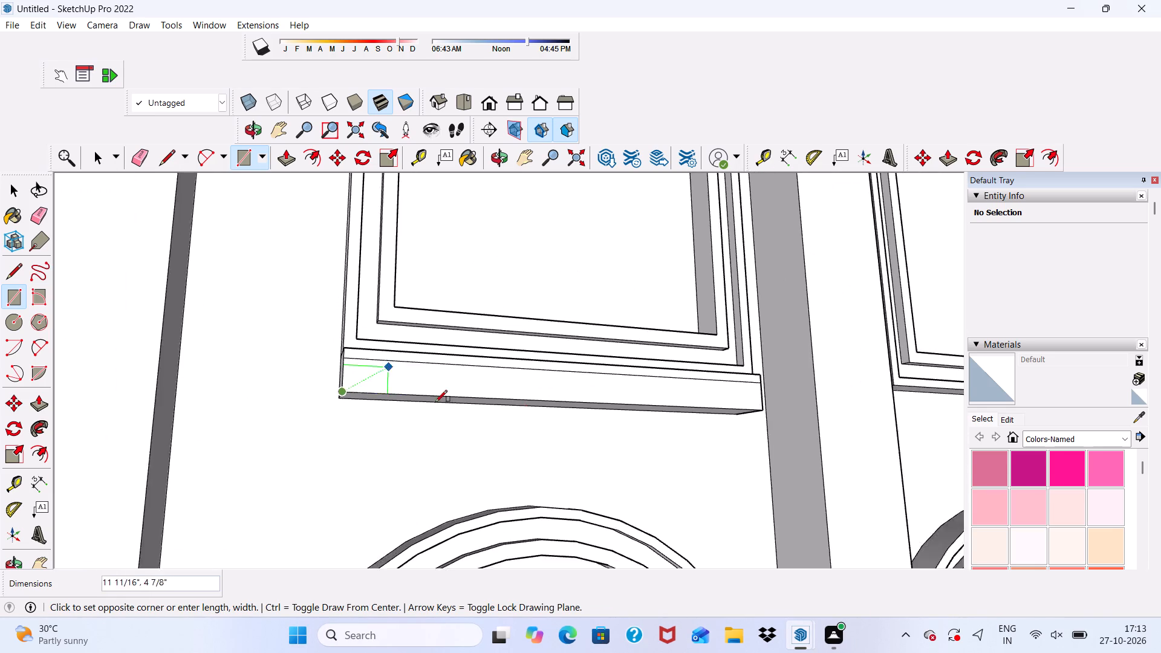
{"action": "scroll", "coordinate": [707, 397], "scroll_direction": "up", "scroll_amount": 10}
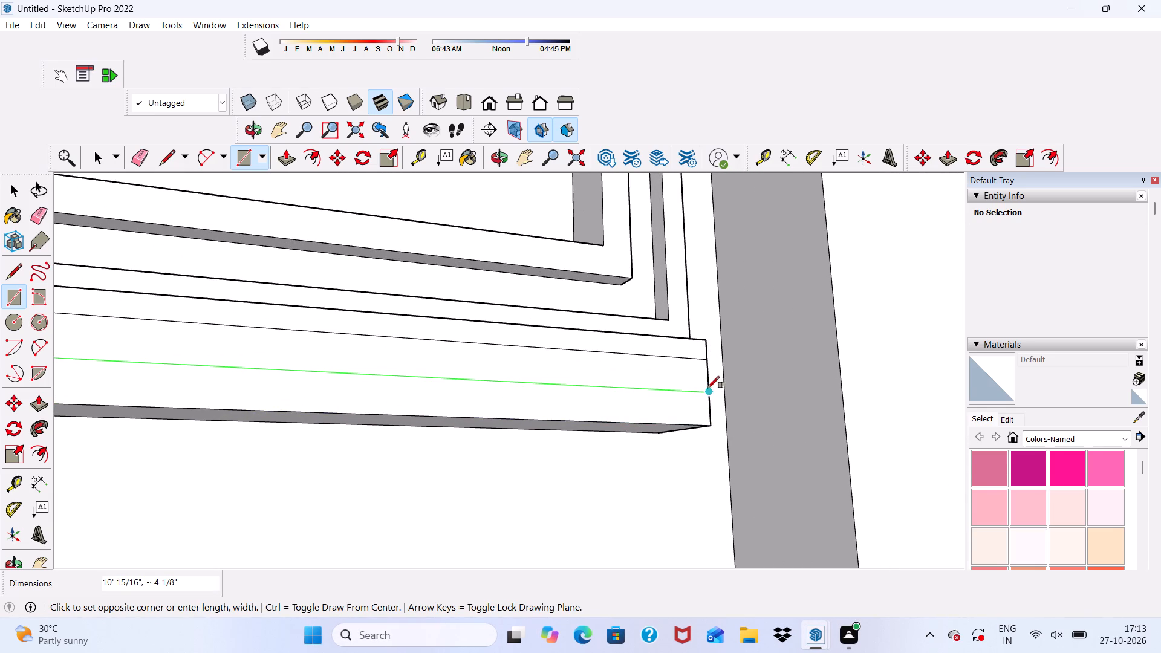
{"action": "scroll", "coordinate": [706, 396], "scroll_direction": "up", "scroll_amount": 5}
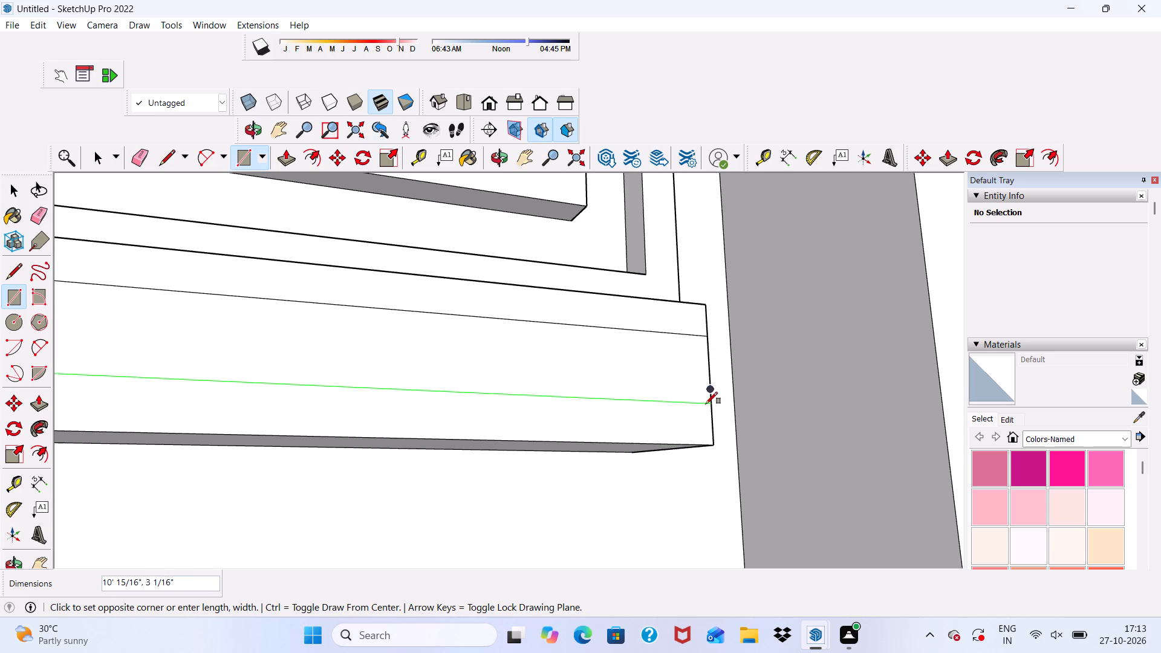
{"action": "left_click", "coordinate": [706, 406]}
Pull the top band of the new sill's front face outward 3" with Push/Pull.
{"action": "scroll", "coordinate": [700, 339], "scroll_direction": "down", "scroll_amount": 5}
{"action": "key", "text": "space"}
{"action": "scroll", "coordinate": [546, 308], "scroll_direction": "up", "scroll_amount": 3}
{"action": "scroll", "coordinate": [546, 308], "scroll_direction": "down", "scroll_amount": 1}
{"action": "left_click", "coordinate": [542, 320]}
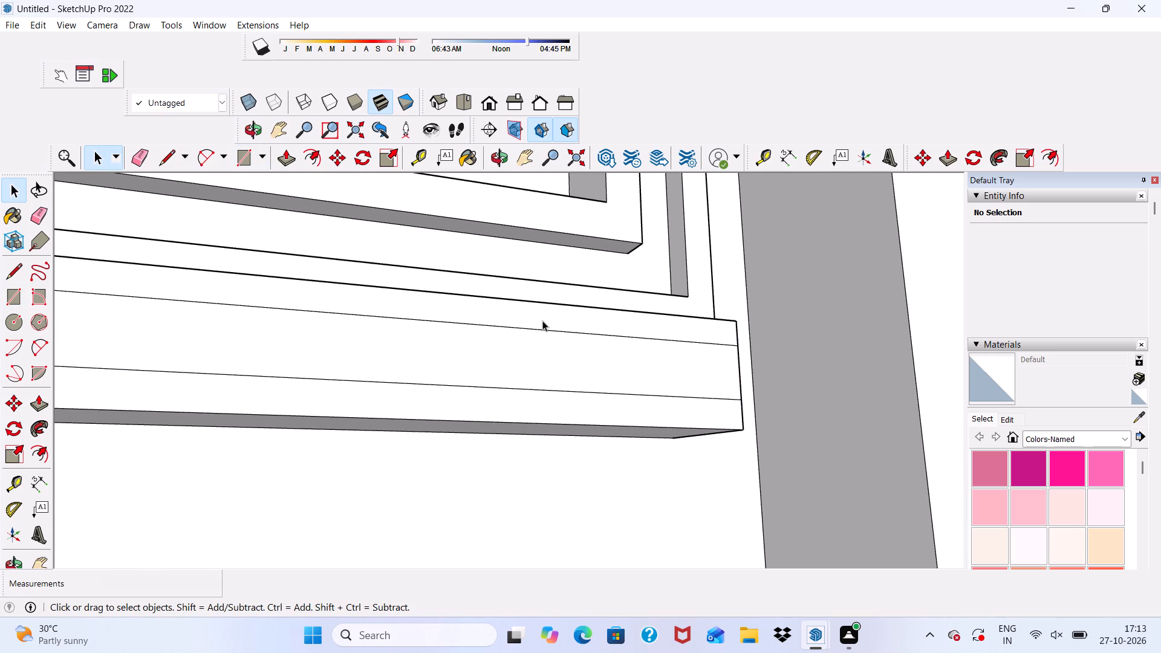
{"action": "left_click", "coordinate": [288, 158]}
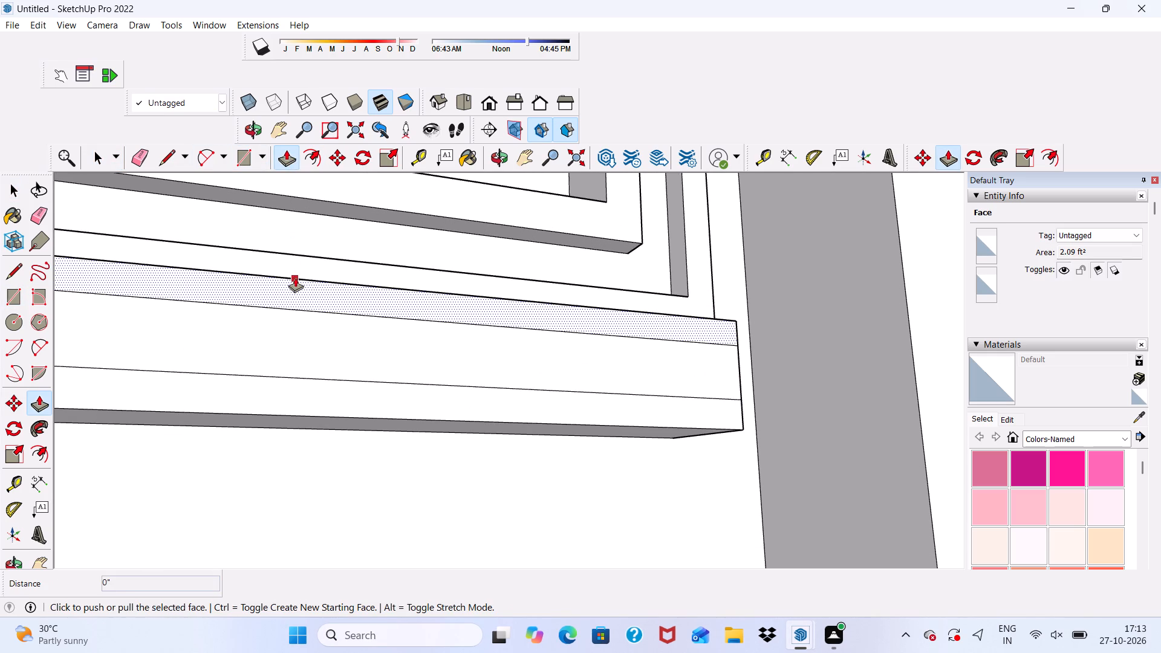
{"action": "left_click", "coordinate": [295, 278]}
{"action": "scroll", "coordinate": [242, 270], "scroll_direction": "down", "scroll_amount": 3}
{"action": "middle_click_drag", "start_coordinate": [261, 288], "coordinate": [206, 474]}
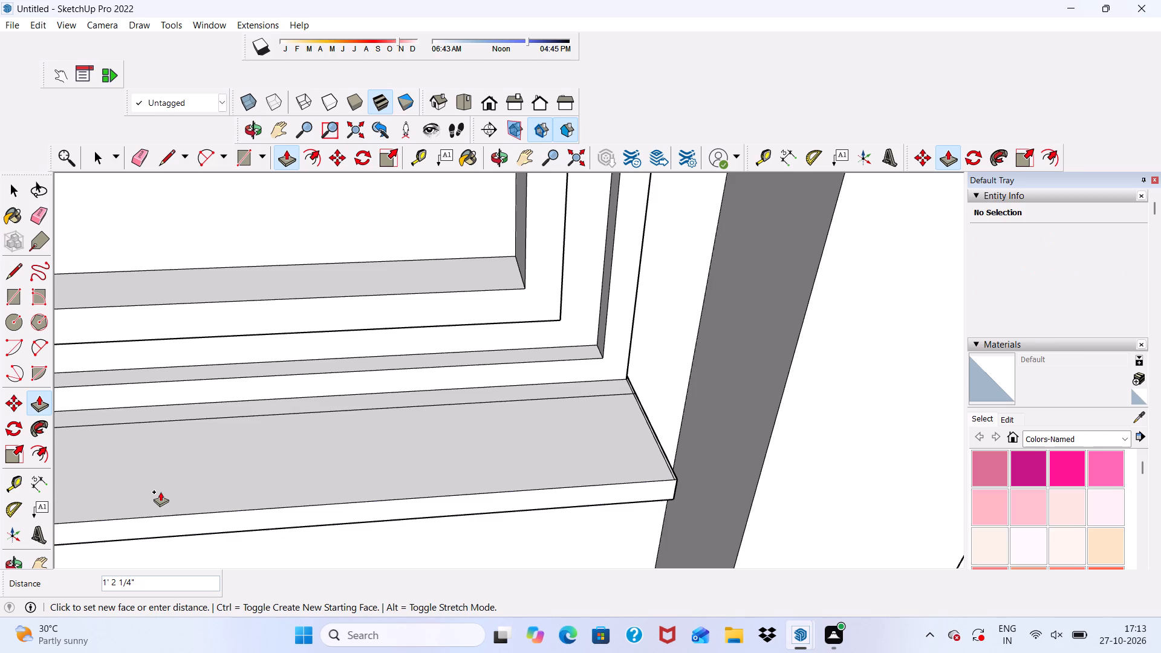
{"action": "key", "text": "1"}
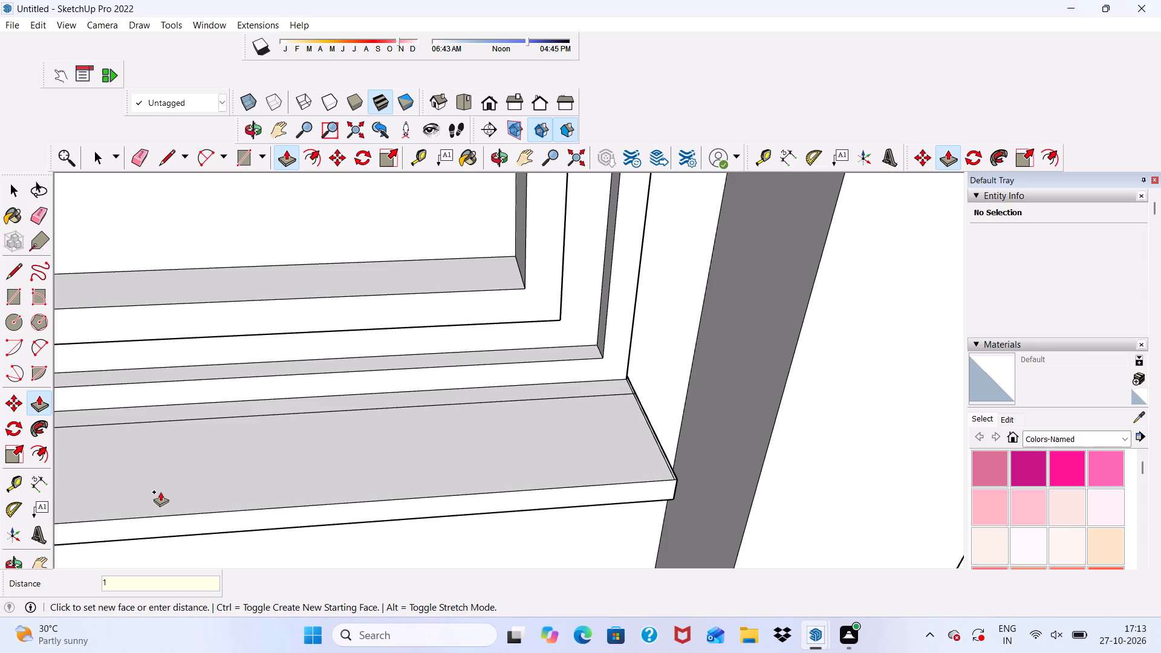
{"action": "key", "text": "BackSpace"}
{"action": "key", "text": "3"}
{"action": "key", "text": "shift+quotedbl"}
{"action": "key", "text": "Return"}
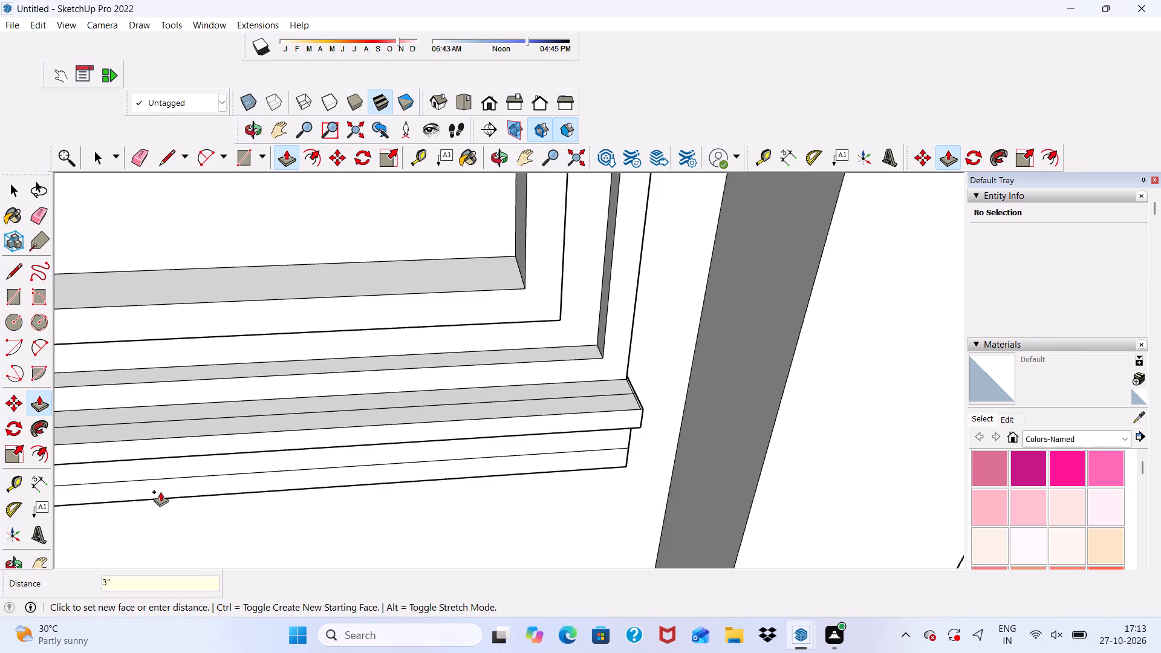
Pull the bottom band of the new sill's front face outward 3" with Push/Pull, level with the top band.
{"action": "scroll", "coordinate": [741, 596], "scroll_direction": "up", "scroll_amount": 3}
{"action": "scroll", "coordinate": [707, 547], "scroll_direction": "down", "scroll_amount": 5}
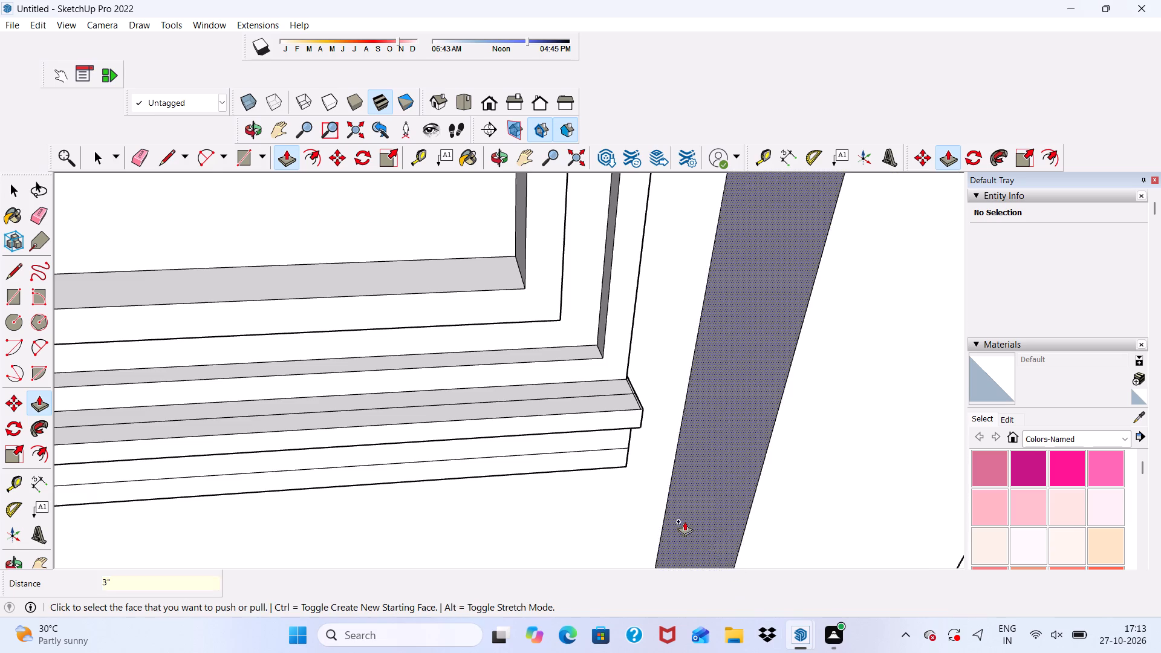
{"action": "scroll", "coordinate": [528, 452], "scroll_direction": "up", "scroll_amount": 6}
{"action": "scroll", "coordinate": [680, 471], "scroll_direction": "up", "scroll_amount": 5}
{"action": "scroll", "coordinate": [763, 439], "scroll_direction": "down", "scroll_amount": 2}
{"action": "middle_click_drag", "start_coordinate": [764, 441], "coordinate": [753, 328]}
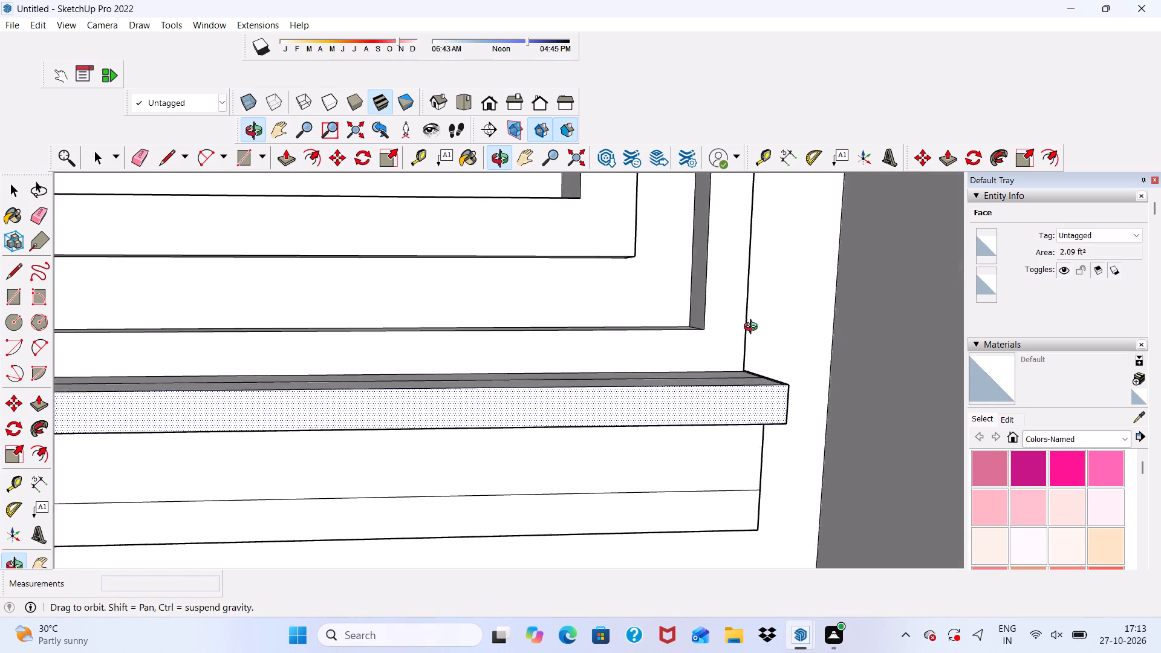
{"action": "middle_click_drag", "start_coordinate": [753, 328], "coordinate": [548, 328]}
{"action": "scroll", "coordinate": [551, 482], "scroll_direction": "up", "scroll_amount": 3}
{"action": "scroll", "coordinate": [562, 247], "scroll_direction": "down", "scroll_amount": 5}
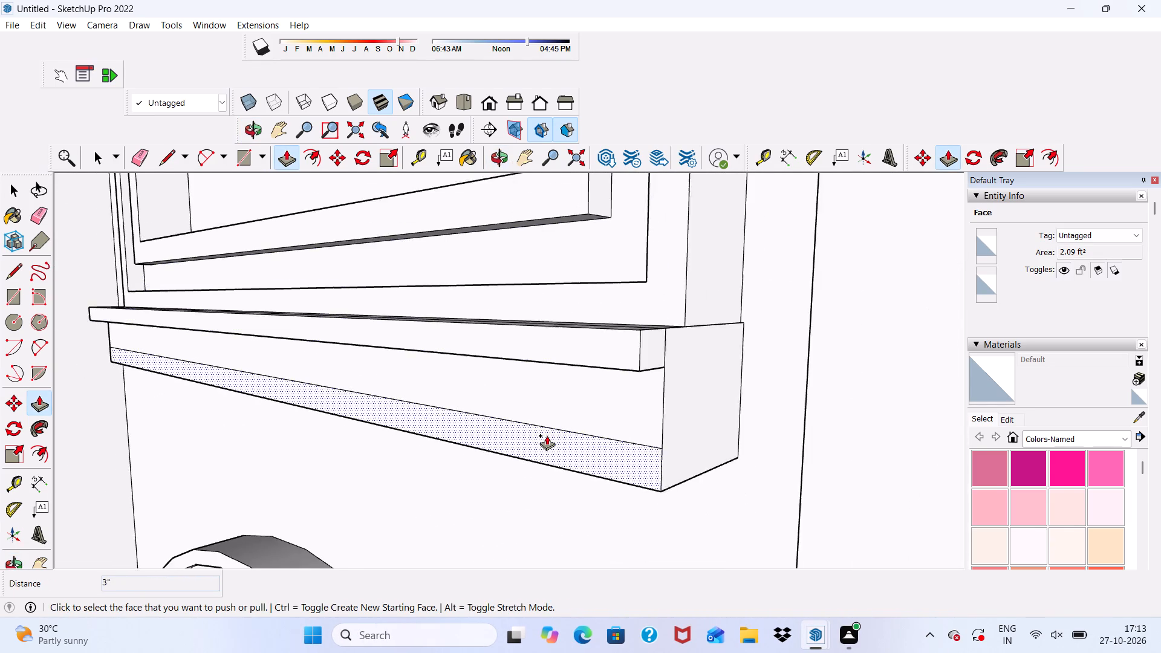
{"action": "scroll", "coordinate": [547, 435], "scroll_direction": "up", "scroll_amount": 1}
{"action": "left_click", "coordinate": [547, 435]}
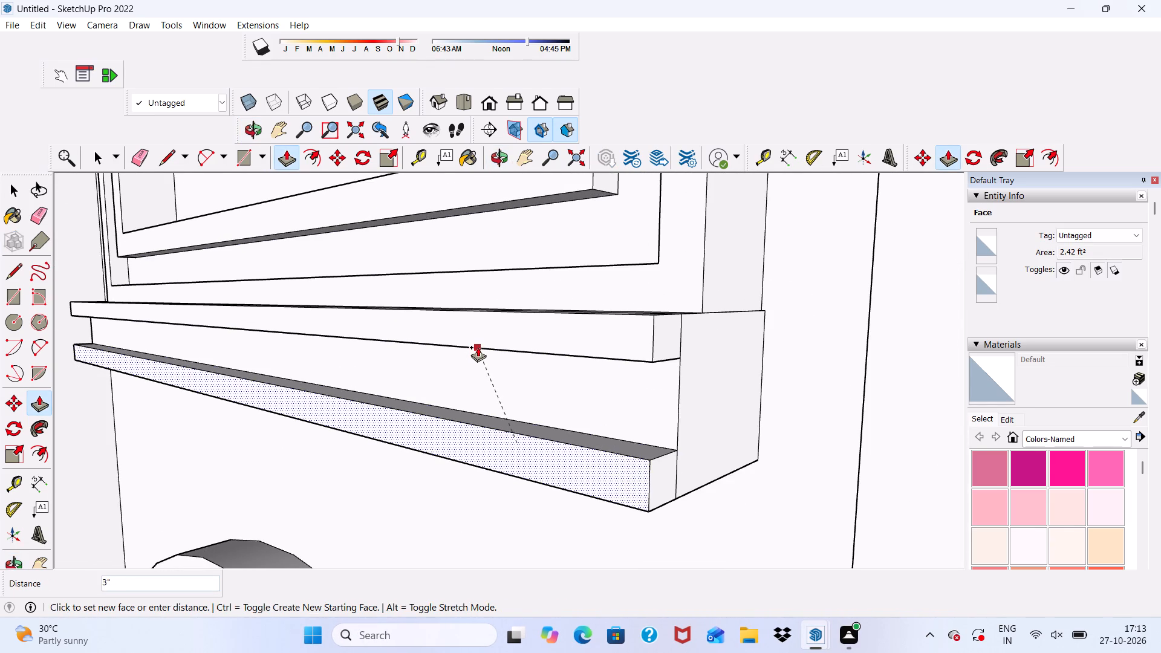
{"action": "left_click", "coordinate": [478, 347]}
Pull the right end face of the new sill's bottom band sideways about 1 11/16" beyond the sill block.
{"action": "scroll", "coordinate": [517, 363], "scroll_direction": "down", "scroll_amount": 4}
{"action": "middle_click_drag", "start_coordinate": [588, 434], "coordinate": [524, 474]}
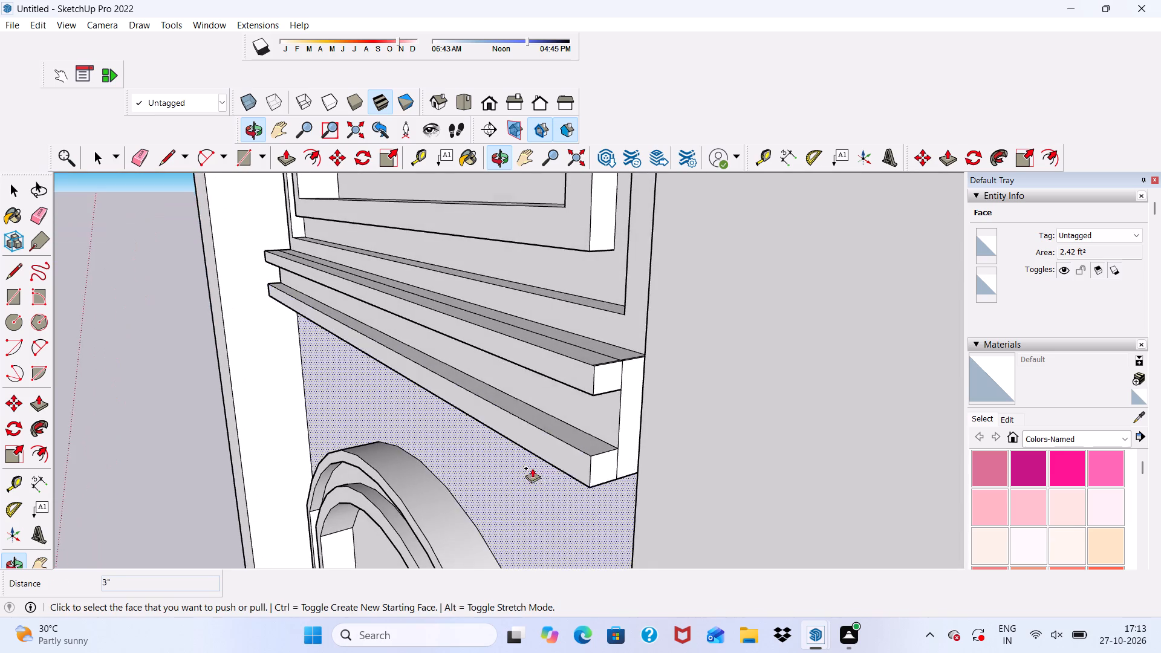
{"action": "scroll", "coordinate": [614, 460], "scroll_direction": "up", "scroll_amount": 6}
{"action": "left_click", "coordinate": [600, 453]}
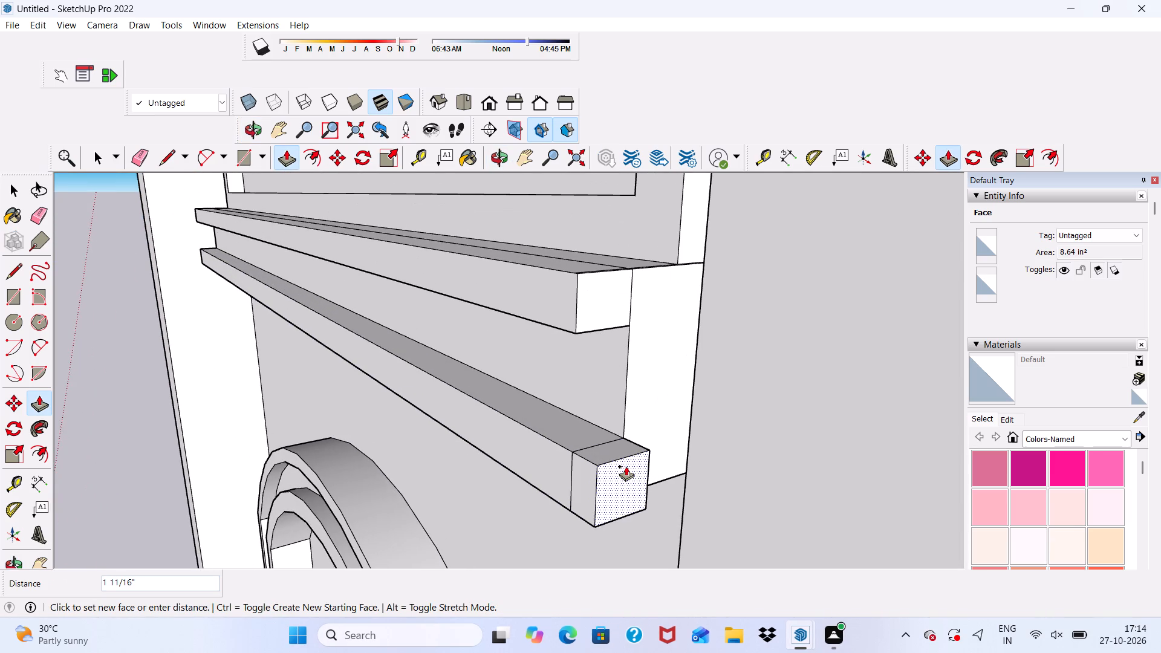
{"action": "left_click", "coordinate": [626, 466]}
Pull the left end face of the new sill's bottom band sideways slightly beyond the sill block.
{"action": "scroll", "coordinate": [636, 428], "scroll_direction": "up", "scroll_amount": 4}
{"action": "scroll", "coordinate": [645, 420], "scroll_direction": "down", "scroll_amount": 2}
{"action": "middle_click_drag", "start_coordinate": [653, 422], "coordinate": [491, 483]}
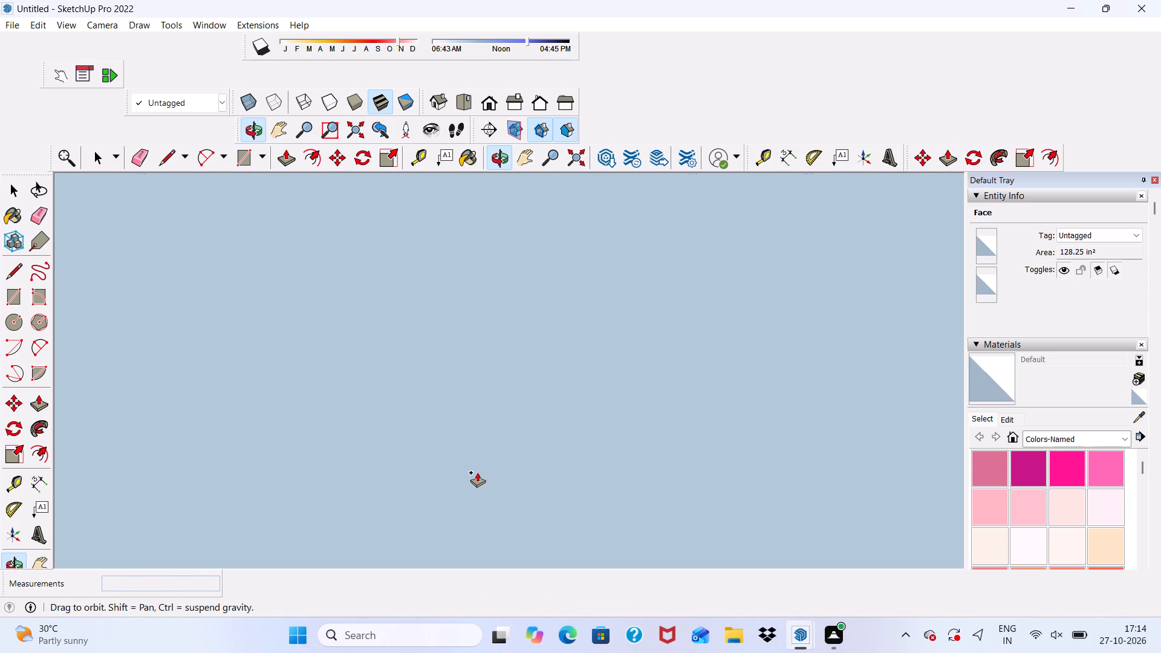
{"action": "scroll", "coordinate": [582, 395], "scroll_direction": "up", "scroll_amount": 1}
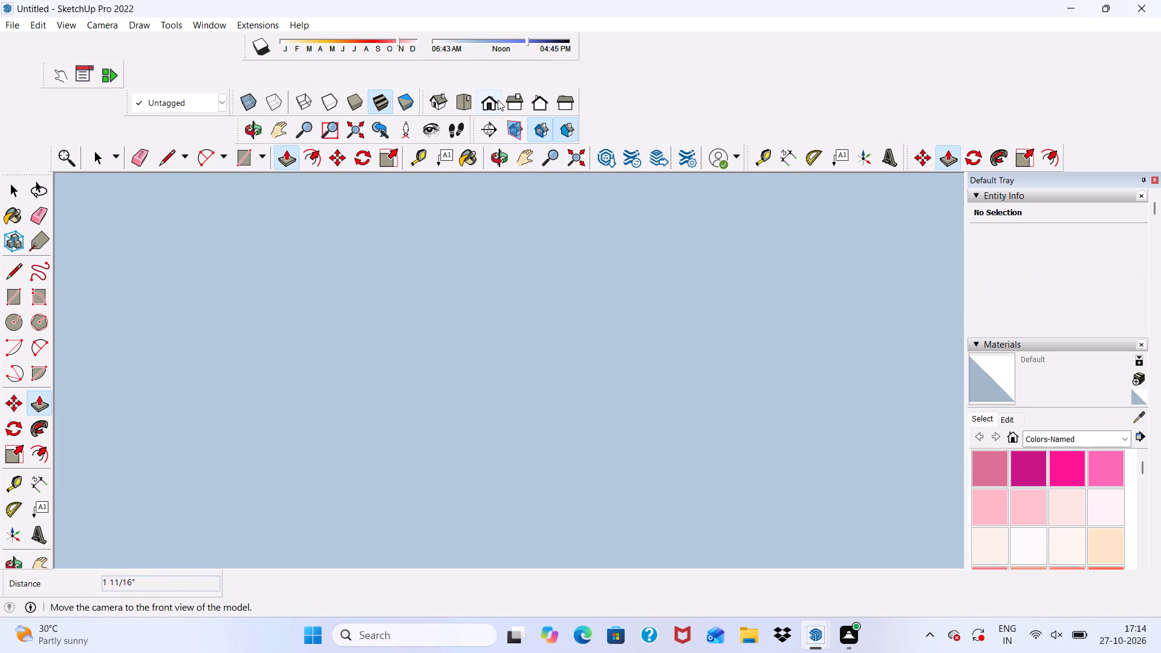
{"action": "left_click", "coordinate": [498, 100]}
{"action": "scroll", "coordinate": [509, 198], "scroll_direction": "down", "scroll_amount": 10}
{"action": "middle_click_drag", "start_coordinate": [692, 453], "coordinate": [756, 652]}
{"action": "scroll", "coordinate": [759, 209], "scroll_direction": "up", "scroll_amount": 4}
{"action": "scroll", "coordinate": [417, 229], "scroll_direction": "up", "scroll_amount": 3}
{"action": "scroll", "coordinate": [358, 265], "scroll_direction": "up", "scroll_amount": 1}
{"action": "middle_click_drag", "start_coordinate": [358, 265], "coordinate": [513, 244]}
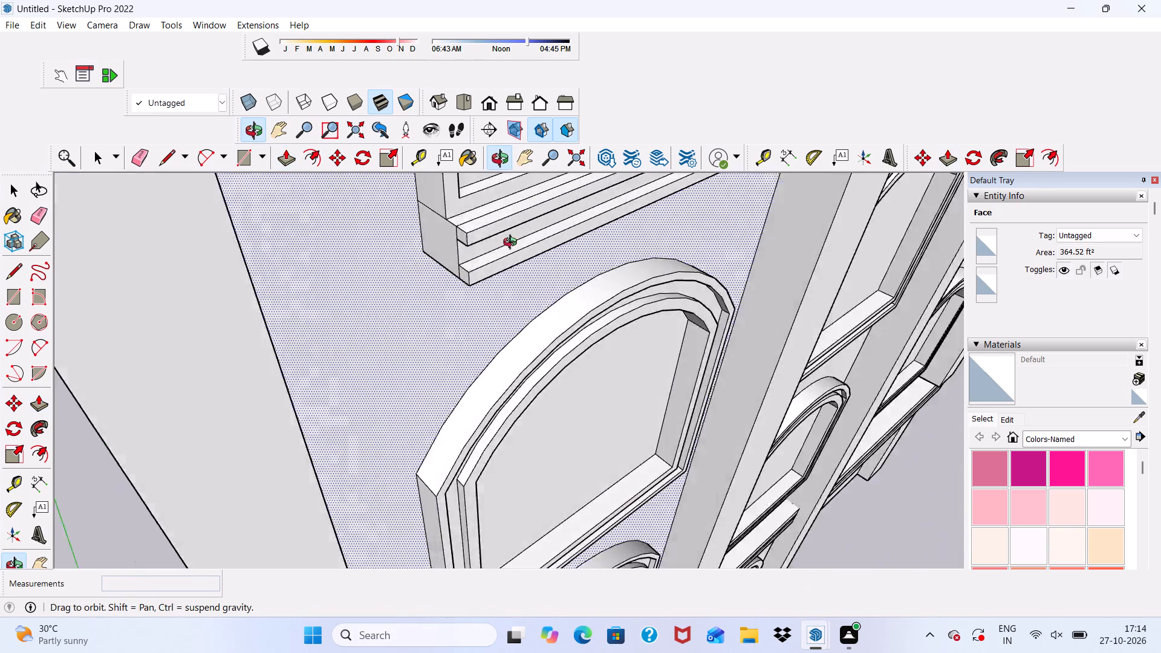
{"action": "middle_click_drag", "start_coordinate": [513, 244], "coordinate": [535, 236]}
{"action": "scroll", "coordinate": [521, 256], "scroll_direction": "up", "scroll_amount": 11}
{"action": "left_click", "coordinate": [501, 253]}
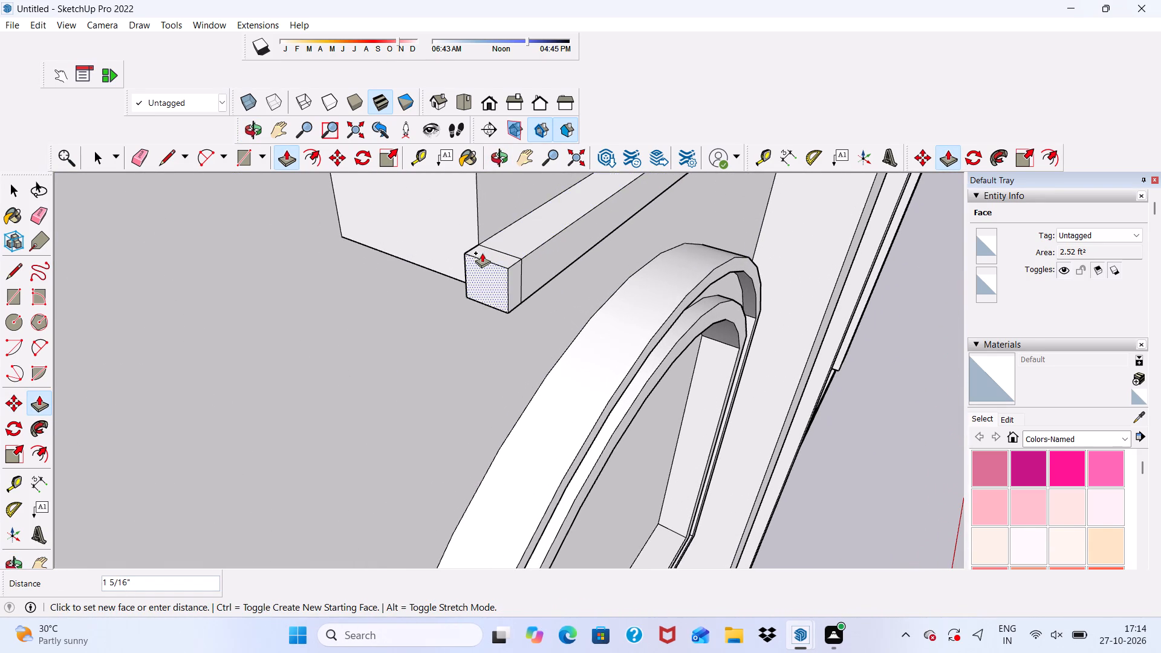
{"action": "left_click", "coordinate": [469, 256]}
Pull the wall-facing side of the bottom band's left overhang back 1' along the sill block to the wall.
{"action": "middle_click_drag", "start_coordinate": [431, 256], "coordinate": [596, 309]}
{"action": "scroll", "coordinate": [431, 256], "scroll_direction": "down", "scroll_amount": 1}
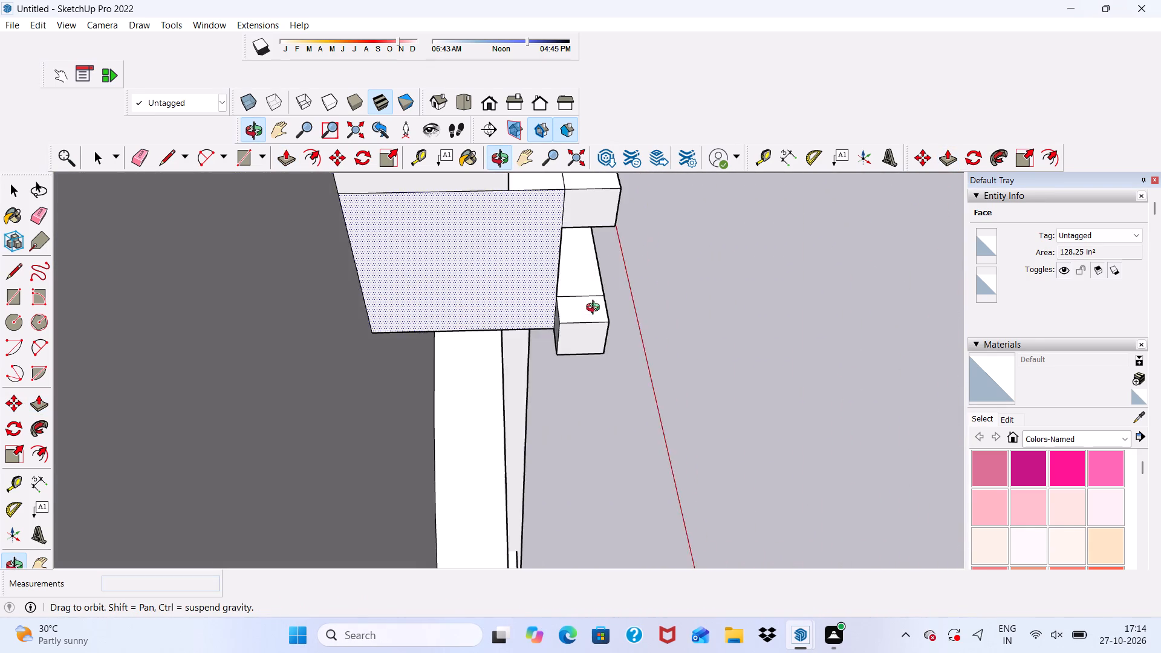
{"action": "middle_click_drag", "start_coordinate": [596, 309], "coordinate": [615, 302]}
{"action": "scroll", "coordinate": [566, 309], "scroll_direction": "up", "scroll_amount": 5}
{"action": "left_click", "coordinate": [574, 314]}
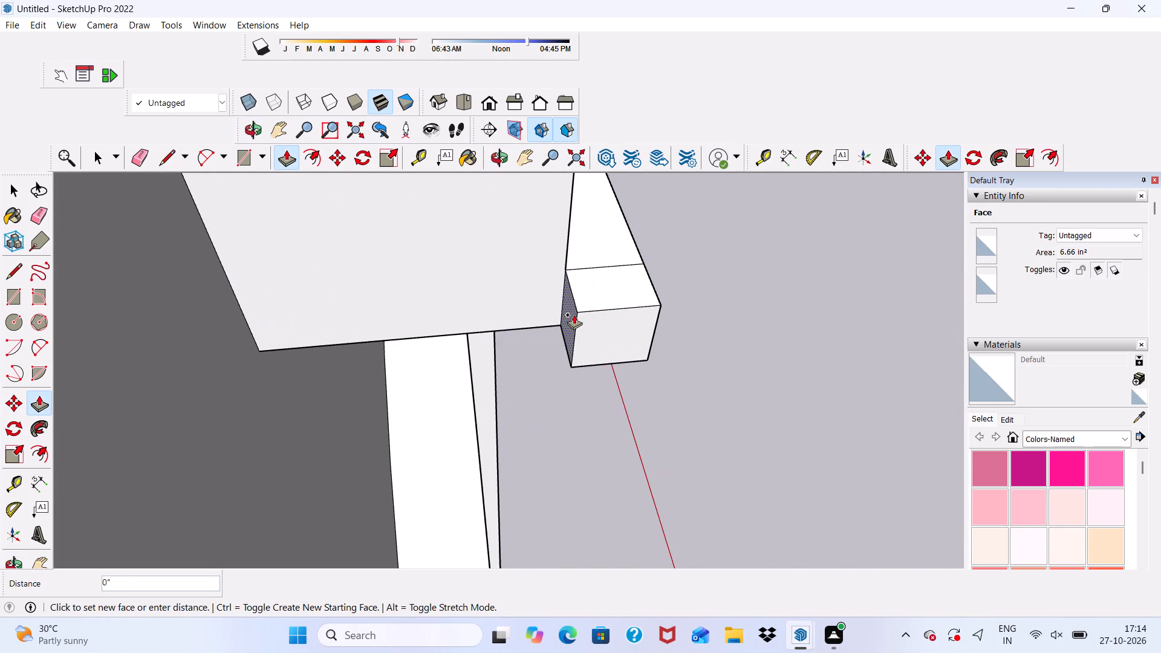
{"action": "left_click", "coordinate": [208, 258]}
{"action": "scroll", "coordinate": [187, 256], "scroll_direction": "down", "scroll_amount": 4}
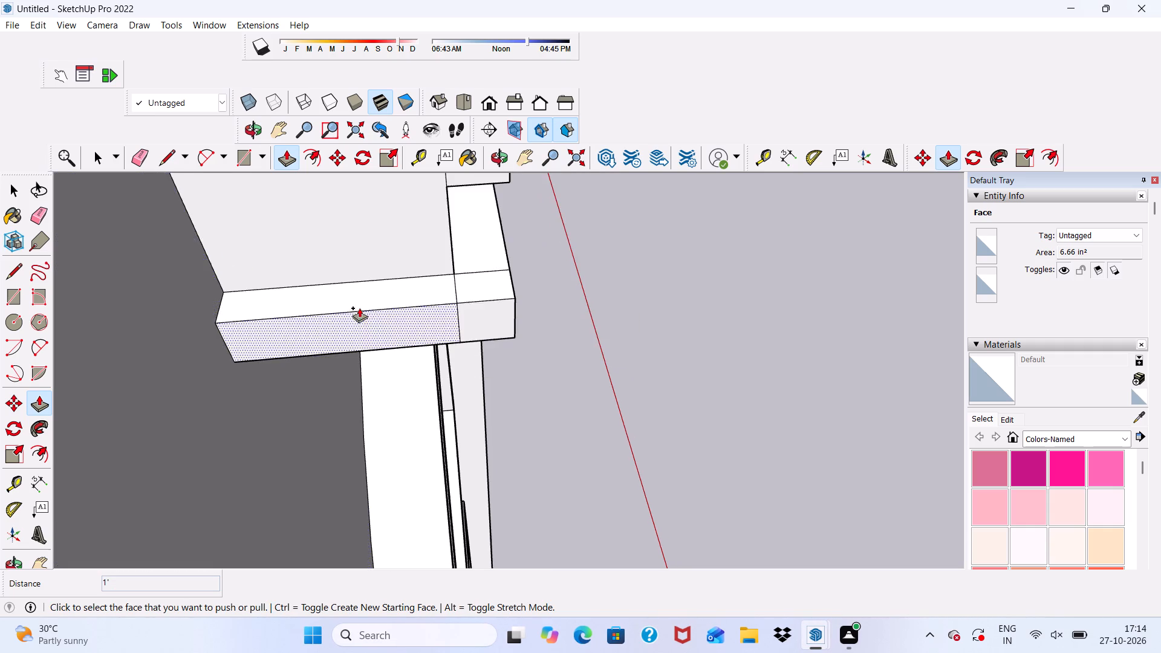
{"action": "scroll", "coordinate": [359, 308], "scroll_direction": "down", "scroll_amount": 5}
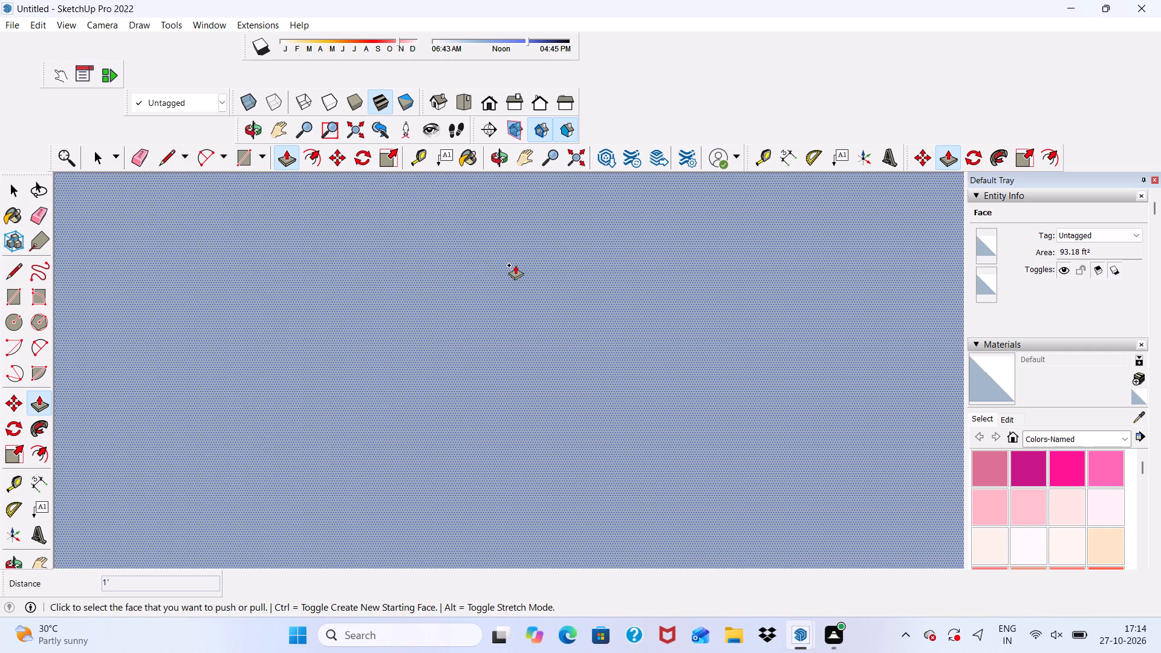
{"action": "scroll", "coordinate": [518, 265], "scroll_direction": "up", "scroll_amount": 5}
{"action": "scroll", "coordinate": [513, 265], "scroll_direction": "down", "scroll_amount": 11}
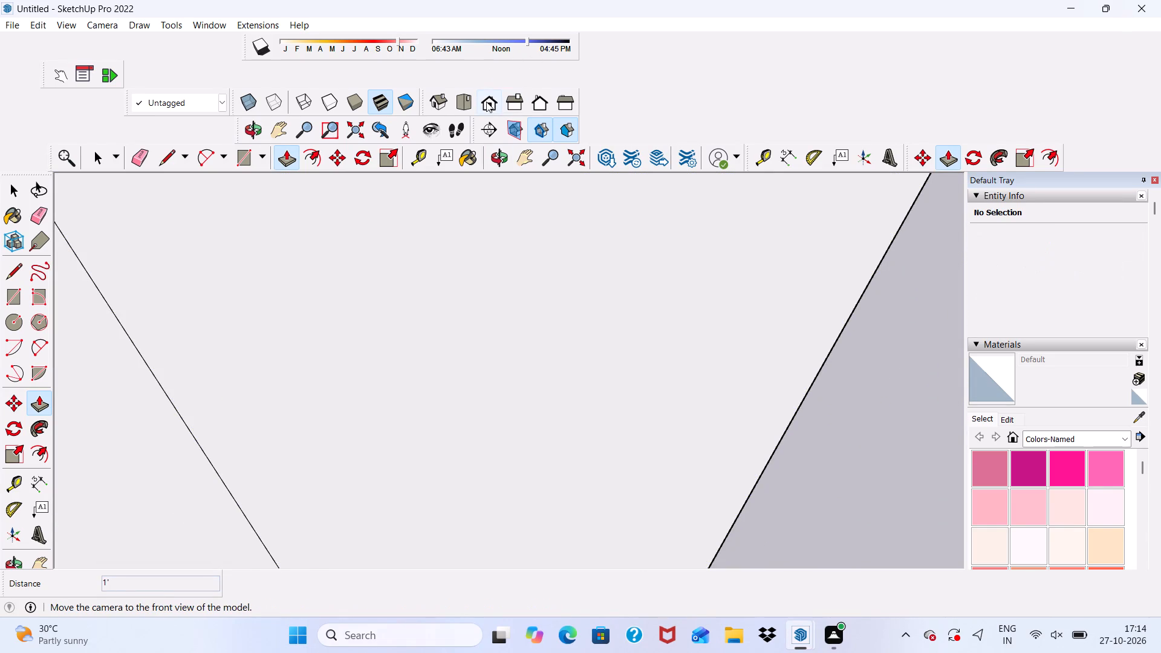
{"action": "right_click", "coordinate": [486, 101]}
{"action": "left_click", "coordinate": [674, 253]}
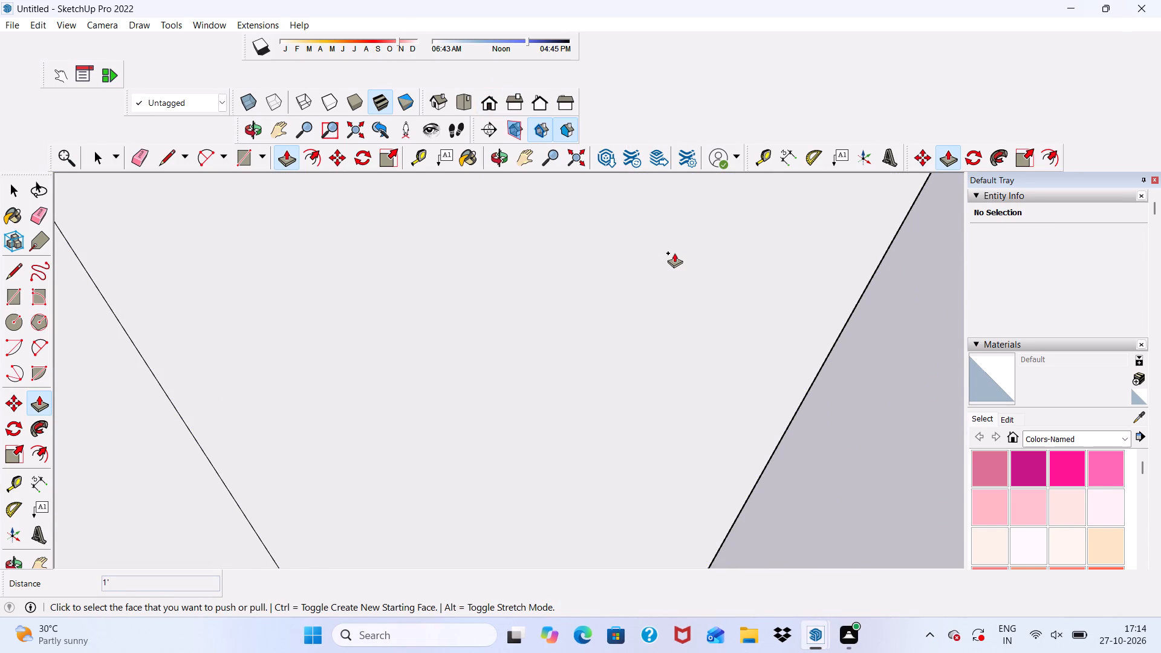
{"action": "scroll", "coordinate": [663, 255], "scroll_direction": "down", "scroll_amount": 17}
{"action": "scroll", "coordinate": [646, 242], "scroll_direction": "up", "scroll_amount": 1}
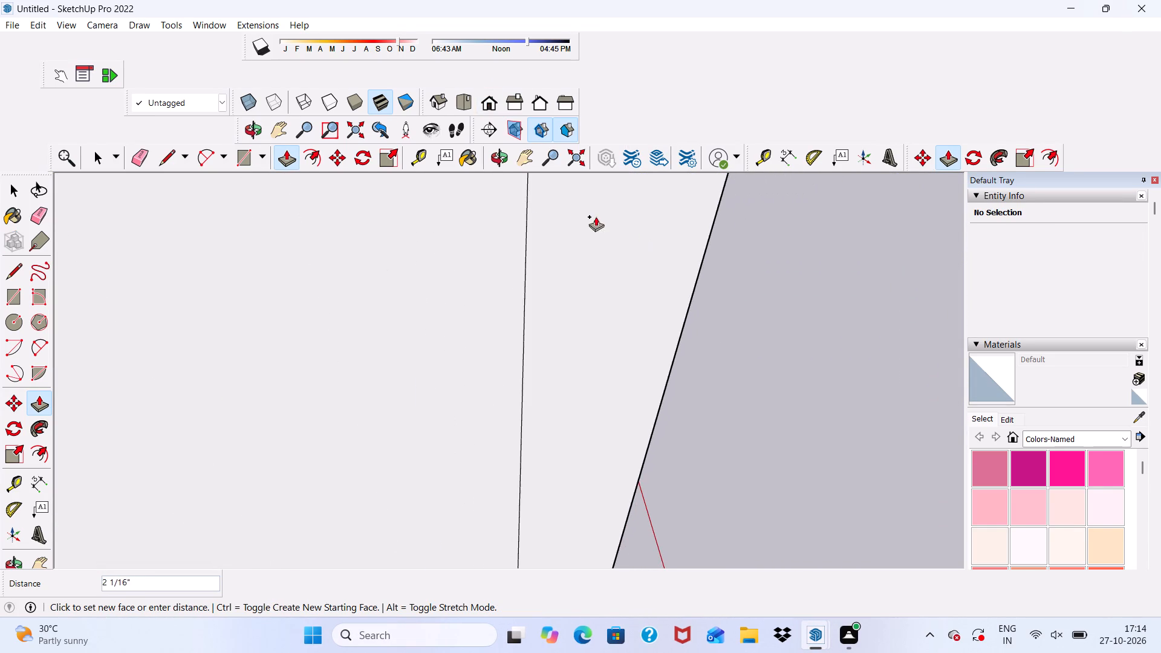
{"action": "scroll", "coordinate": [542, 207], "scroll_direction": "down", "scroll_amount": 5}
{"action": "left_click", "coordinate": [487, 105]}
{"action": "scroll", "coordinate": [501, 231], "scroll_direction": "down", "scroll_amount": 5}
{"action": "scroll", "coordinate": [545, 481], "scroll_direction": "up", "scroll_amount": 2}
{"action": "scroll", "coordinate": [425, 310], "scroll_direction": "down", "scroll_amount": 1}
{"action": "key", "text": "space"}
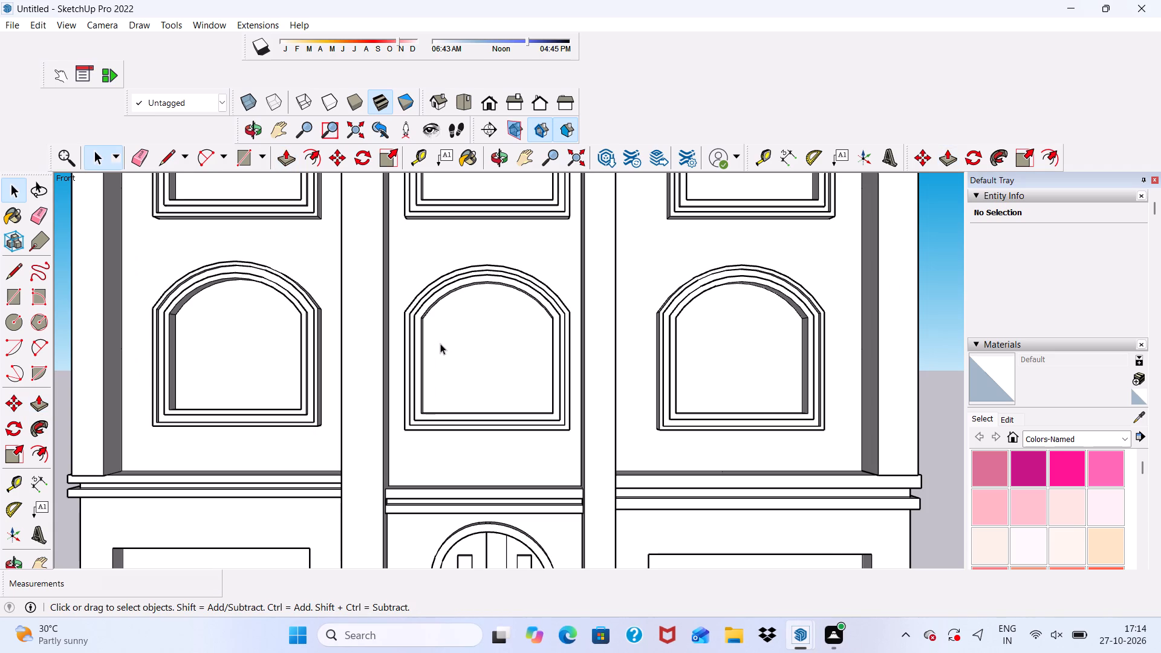
Examine the facade windows, comparing the upper window's sill and support blocks with the new sill below it.
{"action": "scroll", "coordinate": [440, 343], "scroll_direction": "up", "scroll_amount": 3}
{"action": "scroll", "coordinate": [365, 325], "scroll_direction": "down", "scroll_amount": 1}
{"action": "scroll", "coordinate": [119, 345], "scroll_direction": "up", "scroll_amount": 7}
{"action": "scroll", "coordinate": [117, 317], "scroll_direction": "down", "scroll_amount": 5}
{"action": "scroll", "coordinate": [301, 375], "scroll_direction": "up", "scroll_amount": 3}
{"action": "scroll", "coordinate": [379, 447], "scroll_direction": "down", "scroll_amount": 2}
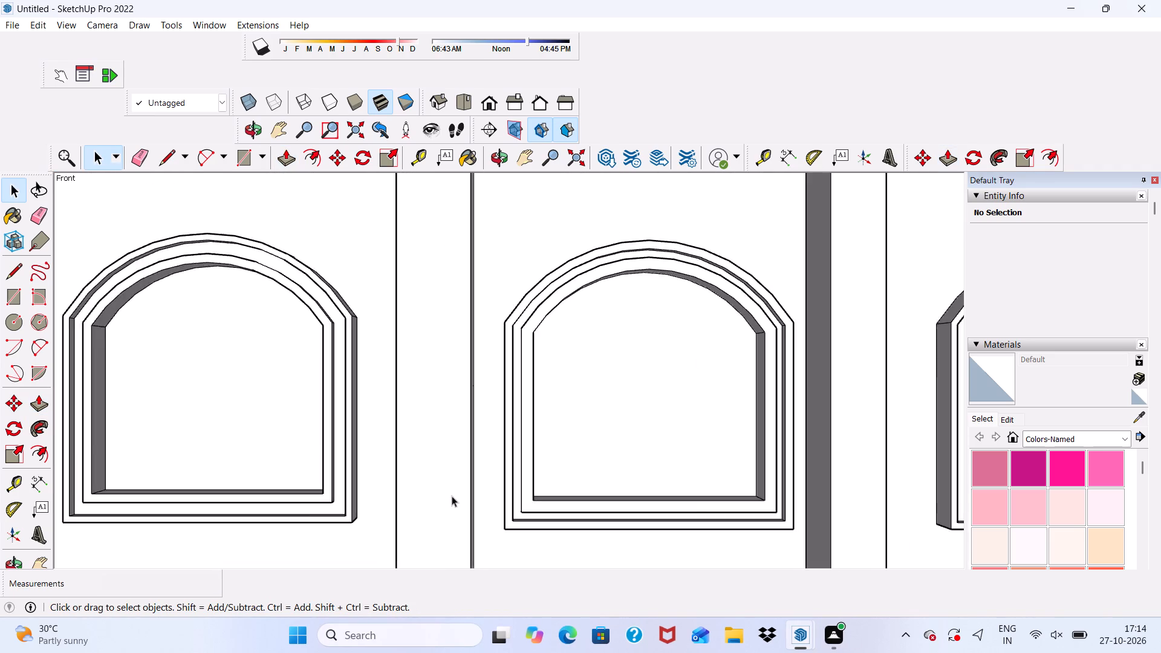
{"action": "scroll", "coordinate": [452, 496], "scroll_direction": "up", "scroll_amount": 3}
{"action": "scroll", "coordinate": [166, 247], "scroll_direction": "down", "scroll_amount": 20}
{"action": "scroll", "coordinate": [166, 247], "scroll_direction": "down", "scroll_amount": 10}
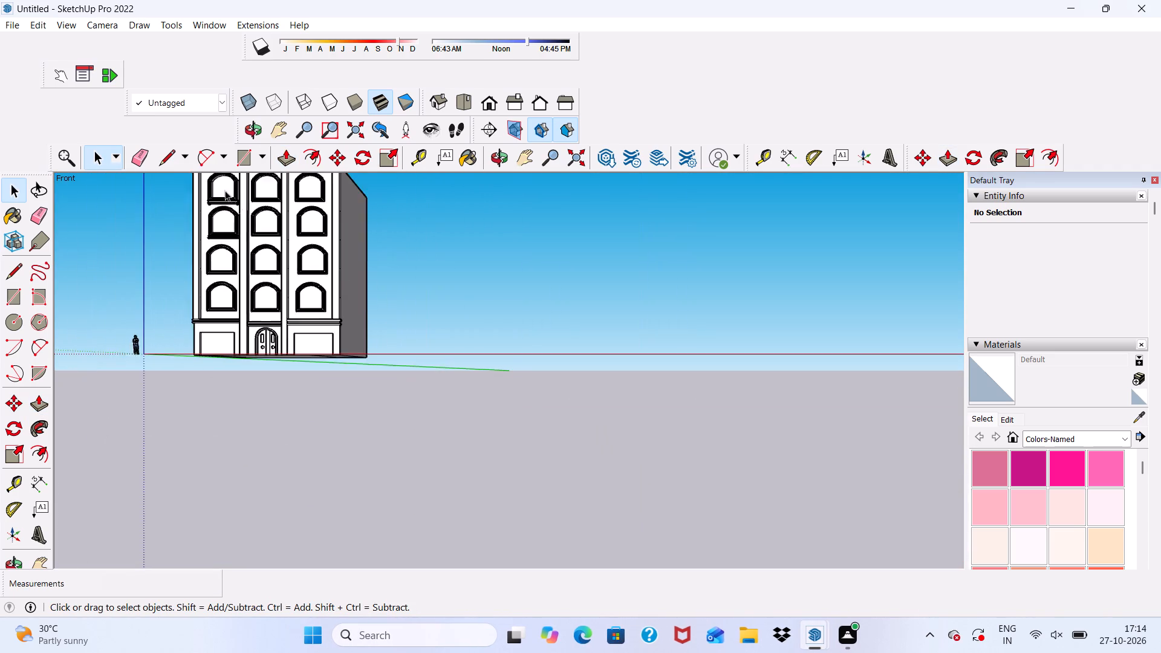
{"action": "scroll", "coordinate": [220, 185], "scroll_direction": "up", "scroll_amount": 16}
{"action": "middle_click_drag", "start_coordinate": [231, 241], "coordinate": [364, 356]}
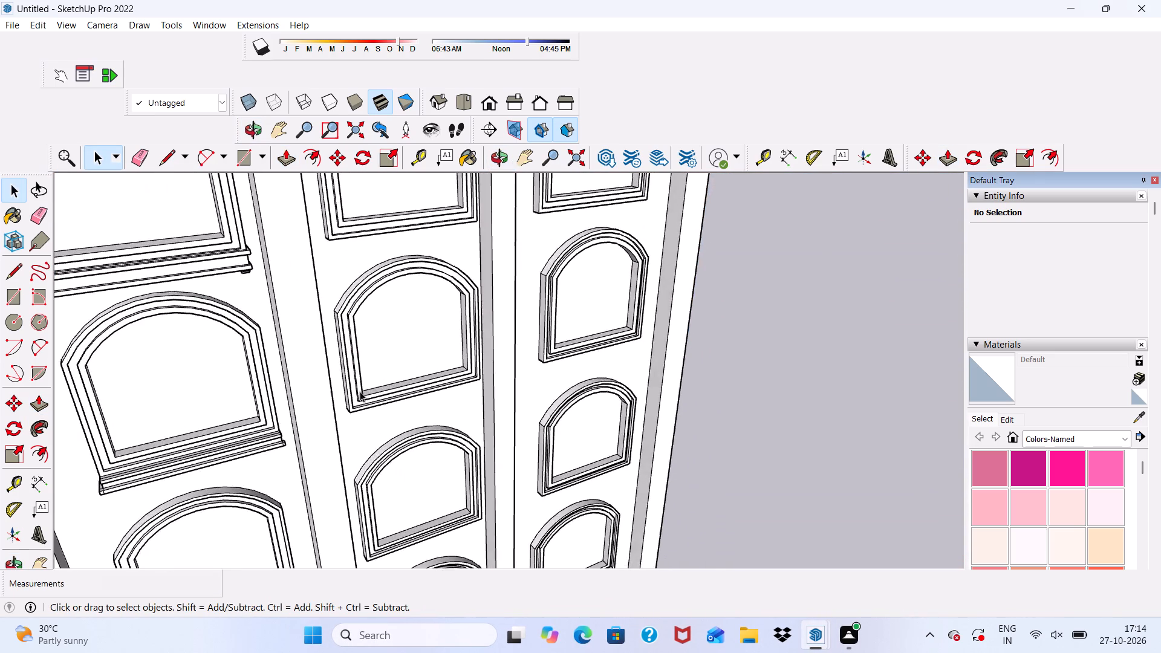
{"action": "scroll", "coordinate": [260, 316], "scroll_direction": "up", "scroll_amount": 4}
{"action": "scroll", "coordinate": [258, 479], "scroll_direction": "up", "scroll_amount": 4}
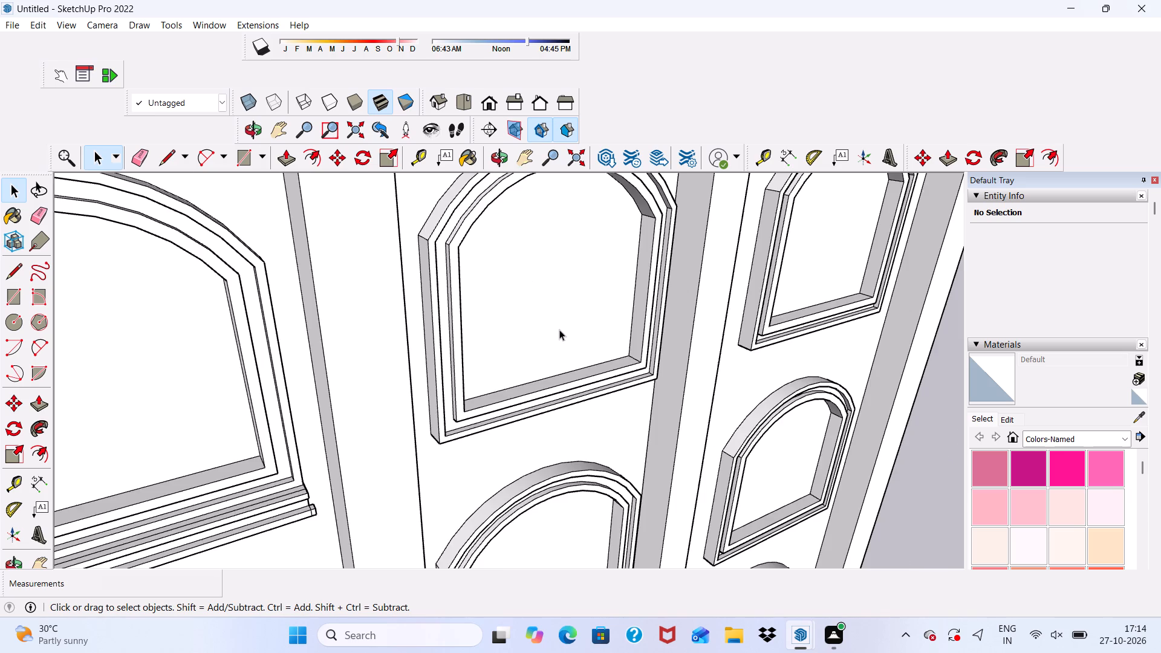
{"action": "scroll", "coordinate": [559, 330], "scroll_direction": "up", "scroll_amount": 3}
{"action": "scroll", "coordinate": [550, 330], "scroll_direction": "down", "scroll_amount": 6}
{"action": "scroll", "coordinate": [446, 329], "scroll_direction": "up", "scroll_amount": 1}
{"action": "scroll", "coordinate": [86, 343], "scroll_direction": "down", "scroll_amount": 5}
{"action": "middle_click_drag", "start_coordinate": [251, 470], "coordinate": [270, 314]}
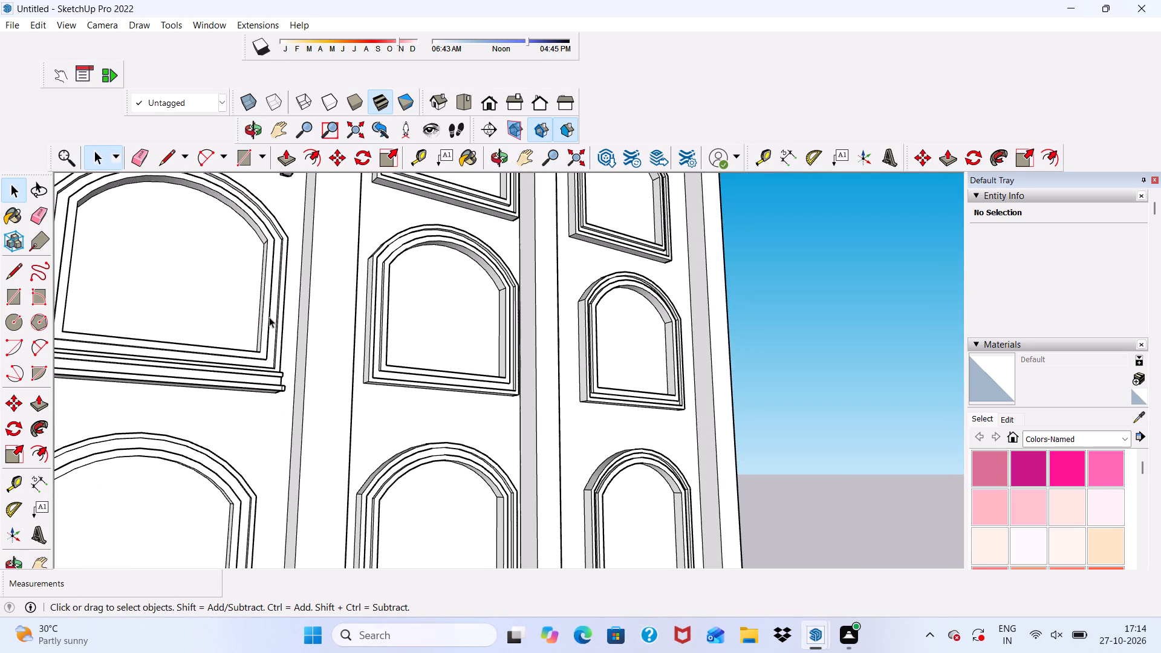
{"action": "scroll", "coordinate": [270, 312], "scroll_direction": "up", "scroll_amount": 2}
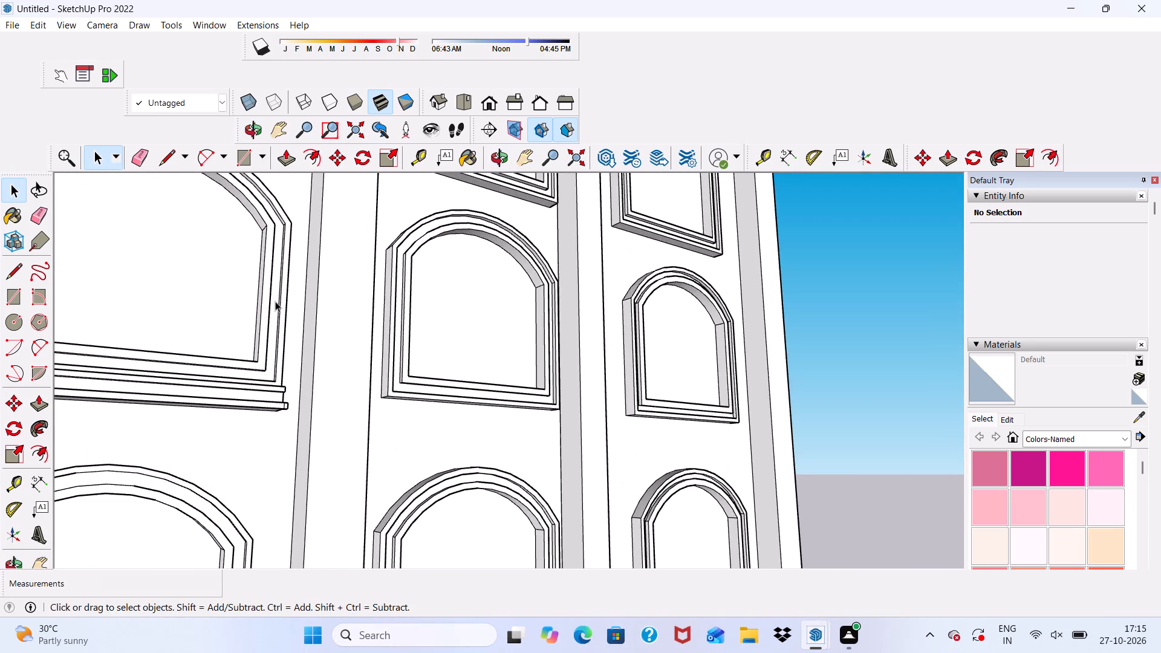
{"action": "scroll", "coordinate": [275, 301], "scroll_direction": "down", "scroll_amount": 9}
{"action": "middle_click_drag", "start_coordinate": [283, 290], "coordinate": [264, 181]}
{"action": "scroll", "coordinate": [264, 181], "scroll_direction": "up", "scroll_amount": 5}
{"action": "scroll", "coordinate": [237, 290], "scroll_direction": "up", "scroll_amount": 3}
{"action": "scroll", "coordinate": [232, 287], "scroll_direction": "down", "scroll_amount": 2}
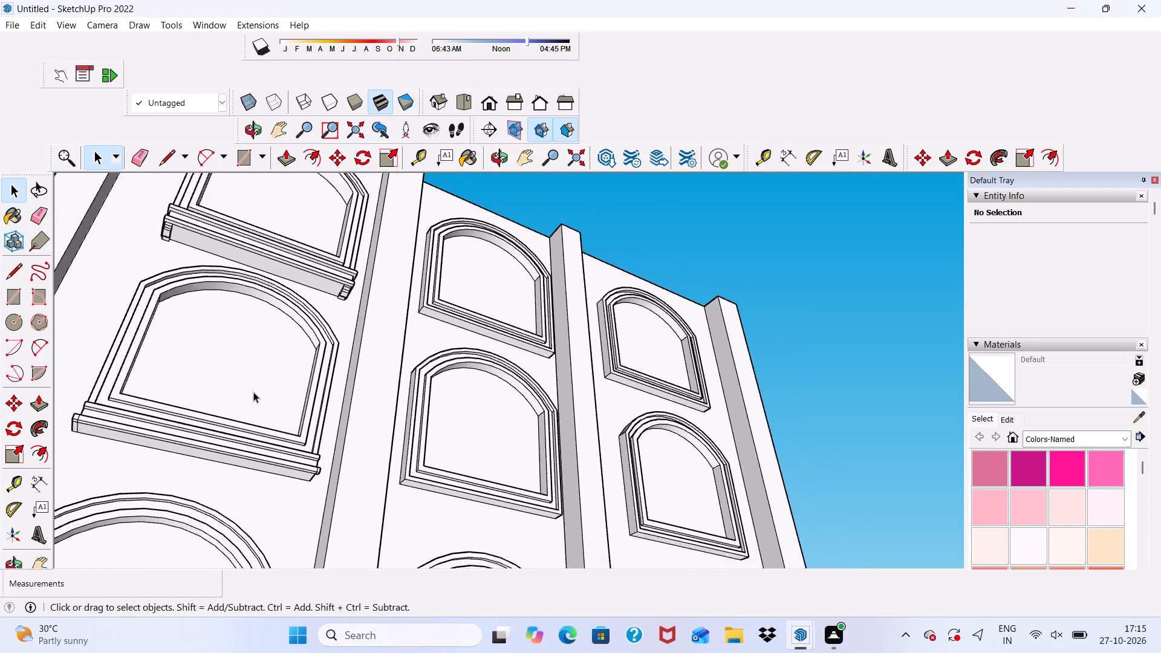
{"action": "scroll", "coordinate": [253, 392], "scroll_direction": "down", "scroll_amount": 2}
{"action": "middle_click_drag", "start_coordinate": [255, 395], "coordinate": [178, 440]}
{"action": "scroll", "coordinate": [176, 378], "scroll_direction": "up", "scroll_amount": 5}
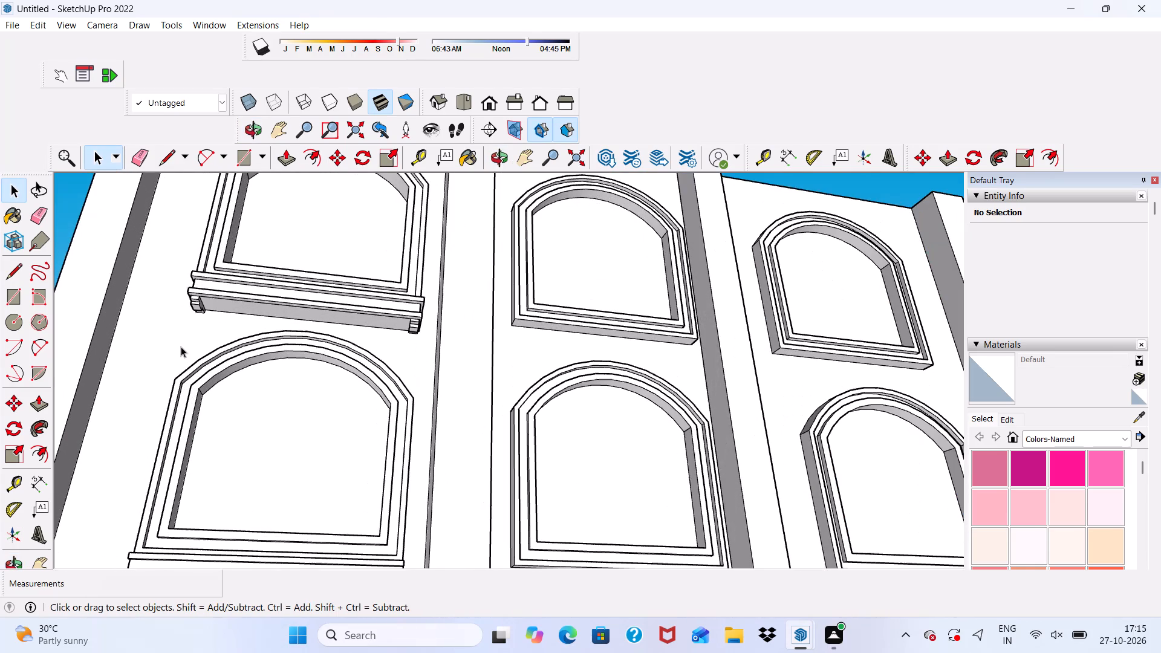
{"action": "scroll", "coordinate": [190, 323], "scroll_direction": "up", "scroll_amount": 10}
{"action": "scroll", "coordinate": [207, 294], "scroll_direction": "down", "scroll_amount": 1}
{"action": "middle_click_drag", "start_coordinate": [207, 294], "coordinate": [214, 327]}
{"action": "scroll", "coordinate": [297, 226], "scroll_direction": "down", "scroll_amount": 6}
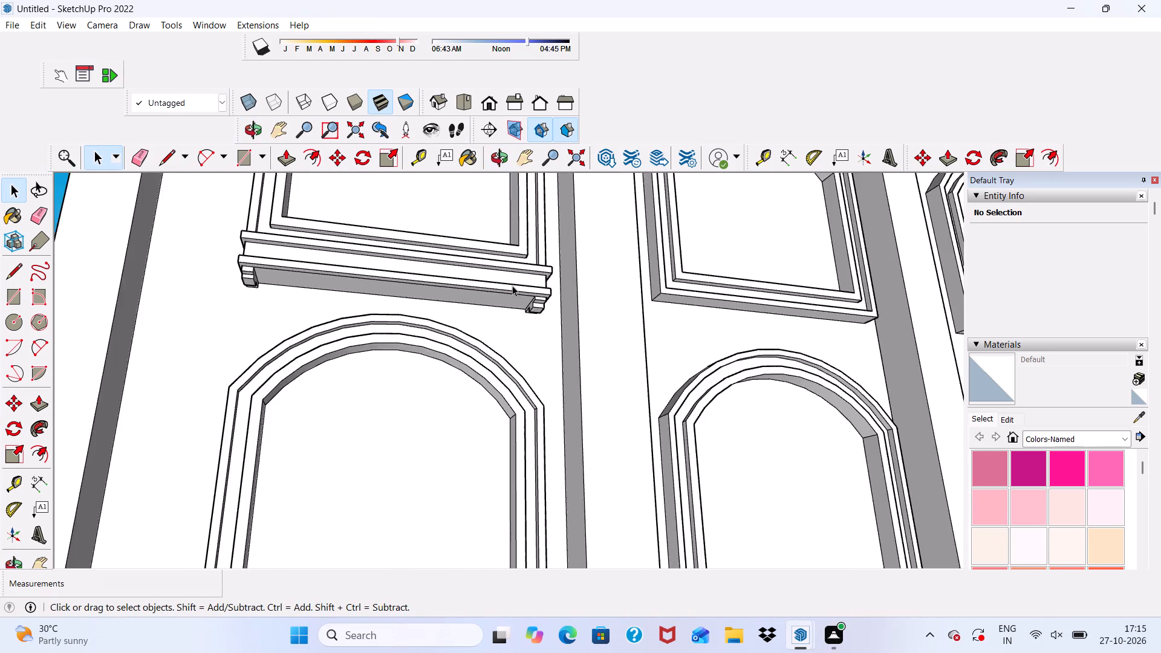
{"action": "scroll", "coordinate": [512, 285], "scroll_direction": "down", "scroll_amount": 4}
{"action": "scroll", "coordinate": [478, 403], "scroll_direction": "up", "scroll_amount": 3}
{"action": "scroll", "coordinate": [466, 365], "scroll_direction": "down", "scroll_amount": 4}
{"action": "scroll", "coordinate": [248, 518], "scroll_direction": "up", "scroll_amount": 1}
Pull the left end face of the new sill's top band sideways slightly beyond the sill block.
{"action": "middle_click_drag", "start_coordinate": [248, 518], "coordinate": [498, 533]}
{"action": "scroll", "coordinate": [495, 547], "scroll_direction": "up", "scroll_amount": 4}
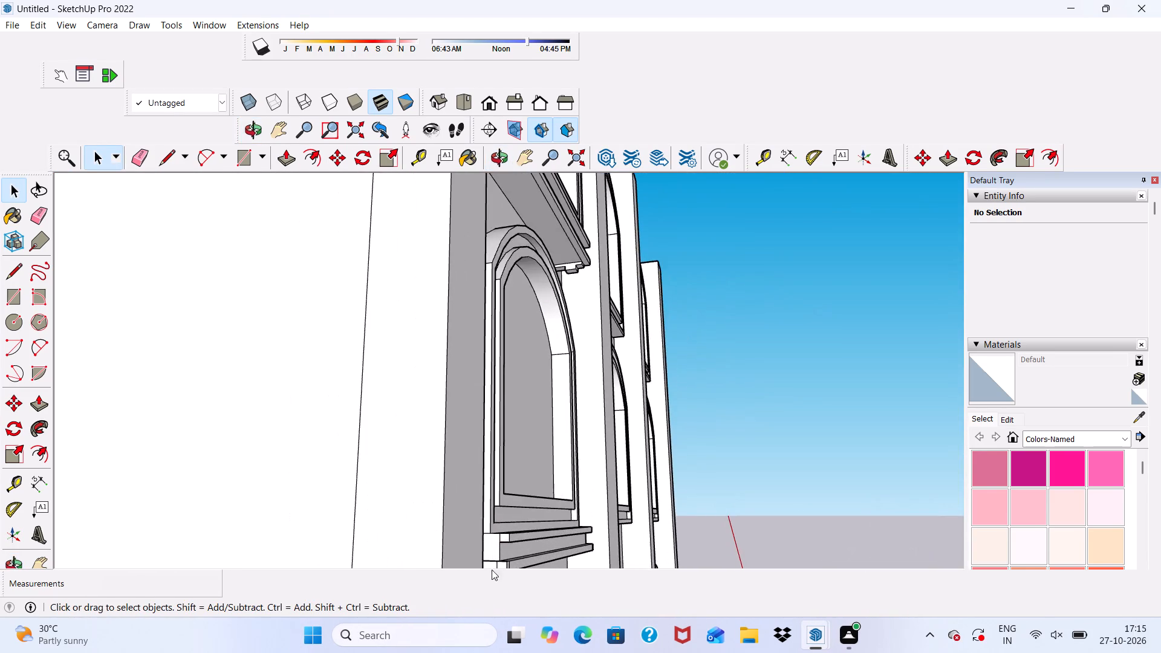
{"action": "scroll", "coordinate": [503, 399], "scroll_direction": "down", "scroll_amount": 5}
{"action": "scroll", "coordinate": [503, 495], "scroll_direction": "up", "scroll_amount": 17}
{"action": "scroll", "coordinate": [499, 521], "scroll_direction": "down", "scroll_amount": 1}
{"action": "middle_click_drag", "start_coordinate": [499, 521], "coordinate": [449, 641]}
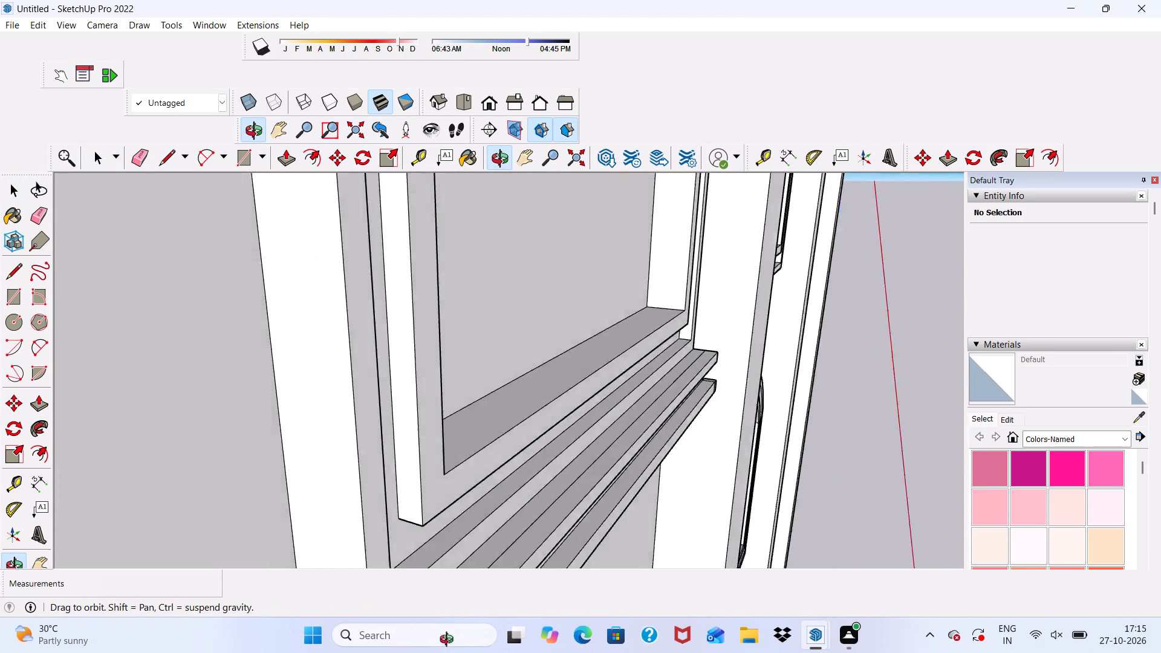
{"action": "middle_click_drag", "start_coordinate": [449, 641], "coordinate": [475, 551]}
{"action": "scroll", "coordinate": [466, 513], "scroll_direction": "up", "scroll_amount": 4}
{"action": "left_click", "coordinate": [445, 460]}
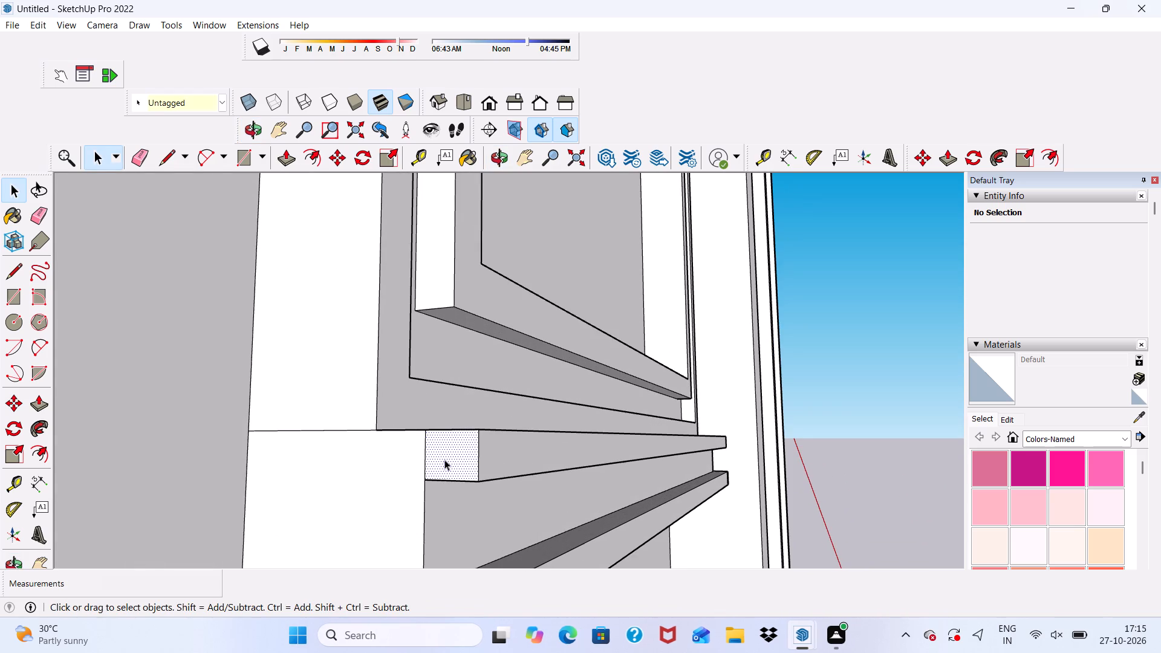
{"action": "left_click", "coordinate": [294, 160]}
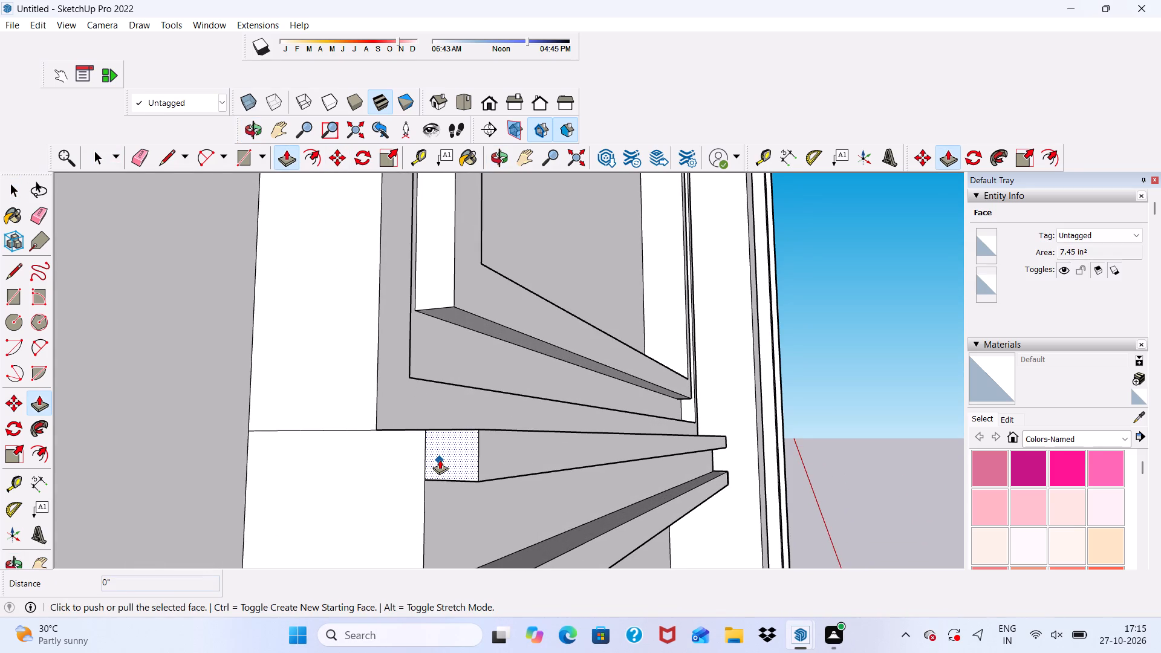
{"action": "left_click", "coordinate": [440, 460]}
{"action": "left_click", "coordinate": [412, 469]}
Pull the wall-facing side of the top band's left overhang back 1' along the sill block to the wall.
{"action": "scroll", "coordinate": [391, 474], "scroll_direction": "down", "scroll_amount": 1}
{"action": "middle_click_drag", "start_coordinate": [391, 474], "coordinate": [510, 521]}
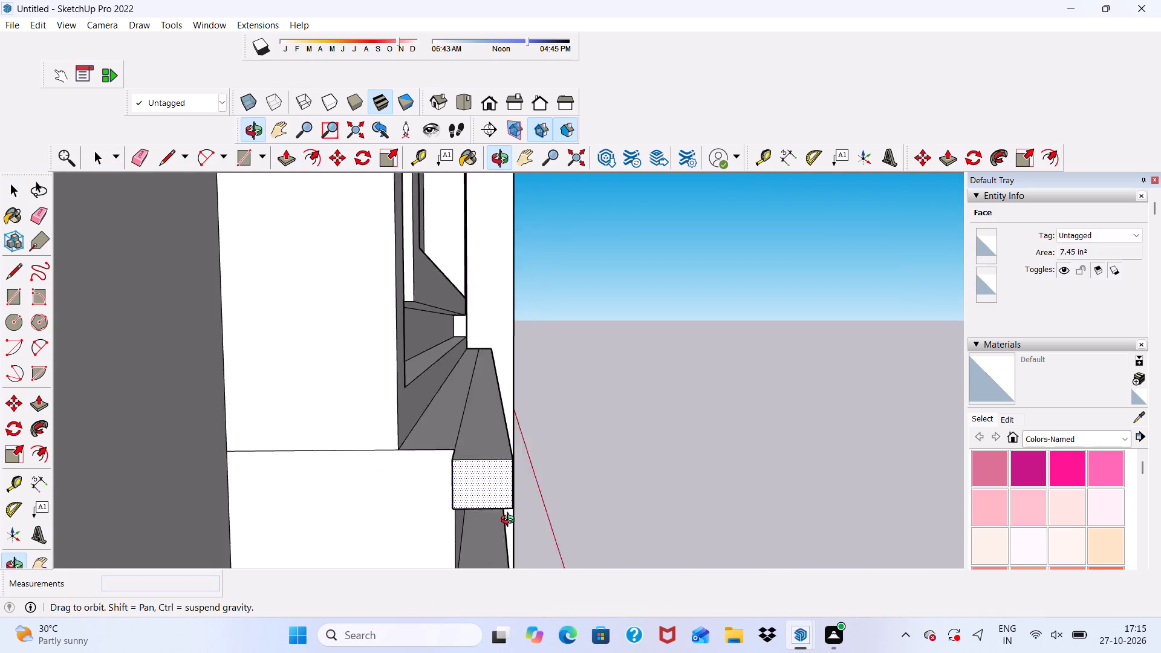
{"action": "middle_click_drag", "start_coordinate": [510, 521], "coordinate": [573, 518]}
{"action": "scroll", "coordinate": [452, 487], "scroll_direction": "up", "scroll_amount": 3}
{"action": "key", "text": "space"}
{"action": "left_click", "coordinate": [497, 470]}
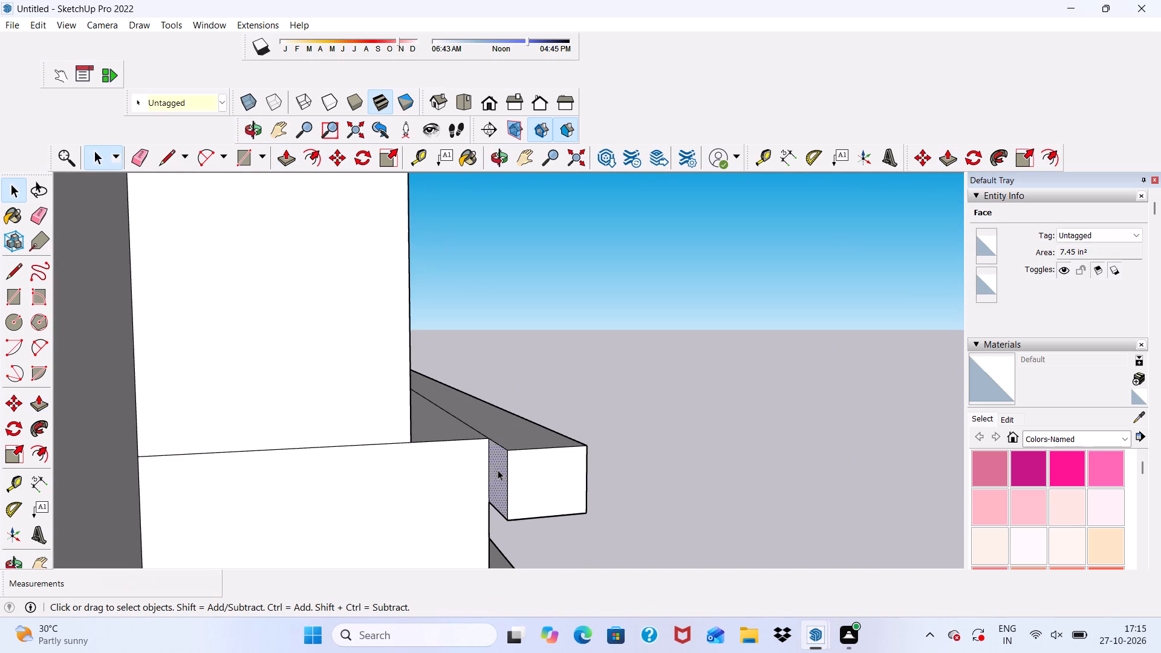
{"action": "left_click", "coordinate": [289, 155]}
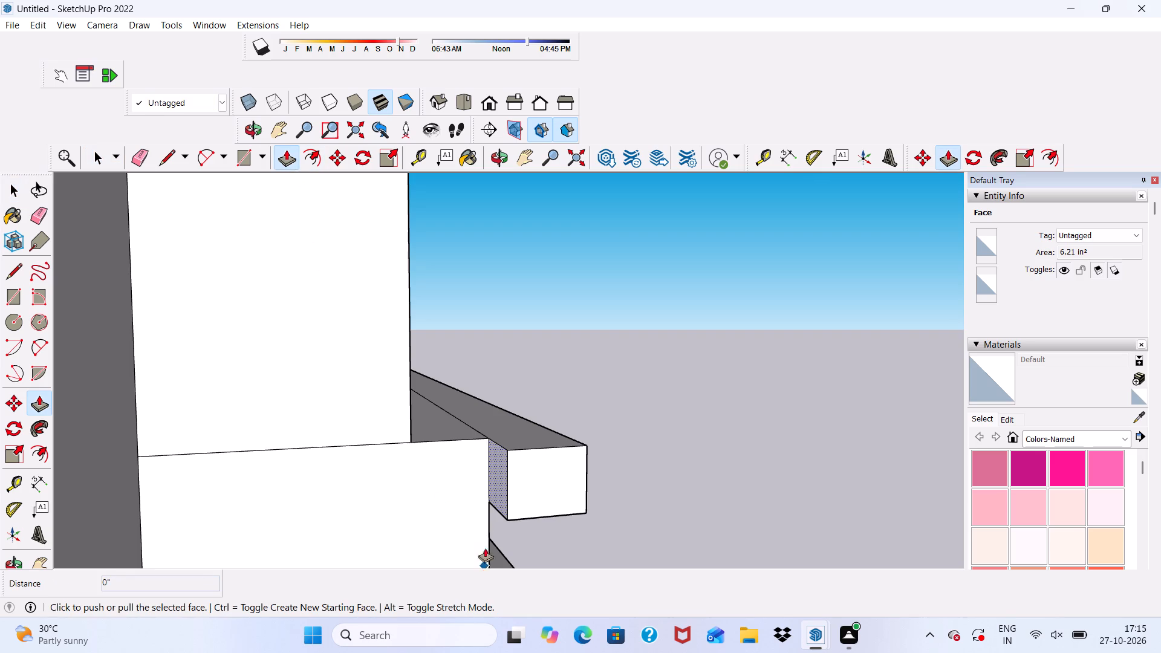
{"action": "left_click", "coordinate": [507, 475]}
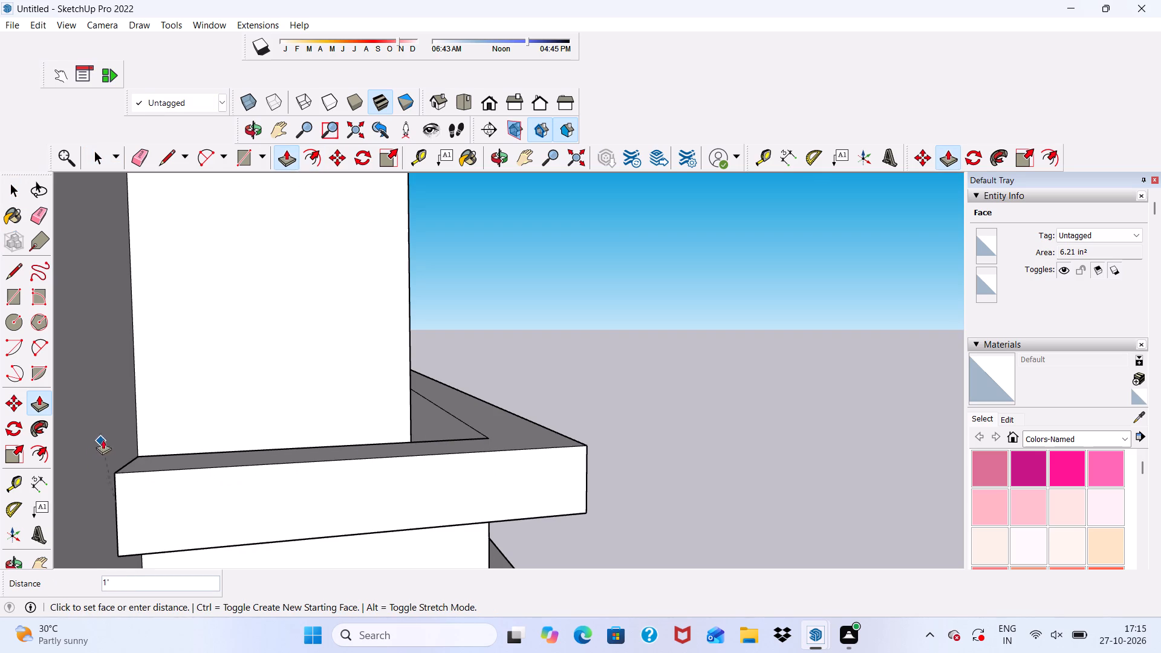
{"action": "left_click", "coordinate": [114, 432]}
Pull the right end face of the new sill's top band sideways about 1 5/16" beyond the sill block.
{"action": "scroll", "coordinate": [112, 435], "scroll_direction": "down", "scroll_amount": 12}
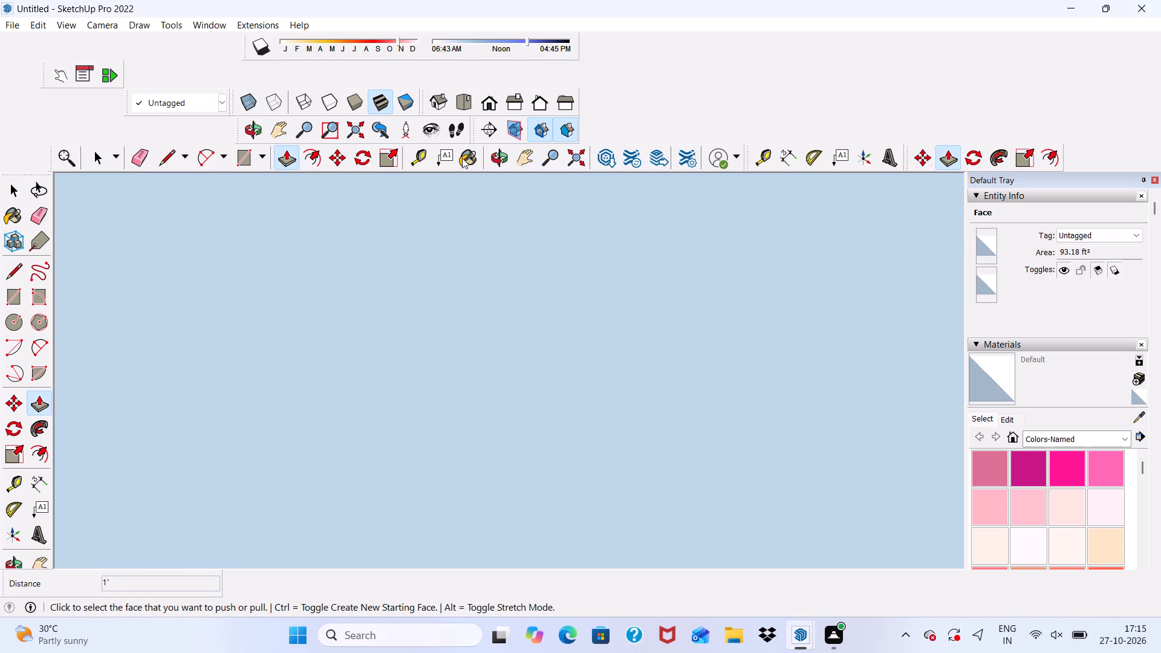
{"action": "left_click", "coordinate": [485, 103]}
{"action": "scroll", "coordinate": [420, 258], "scroll_direction": "down", "scroll_amount": 11}
{"action": "scroll", "coordinate": [298, 322], "scroll_direction": "up", "scroll_amount": 7}
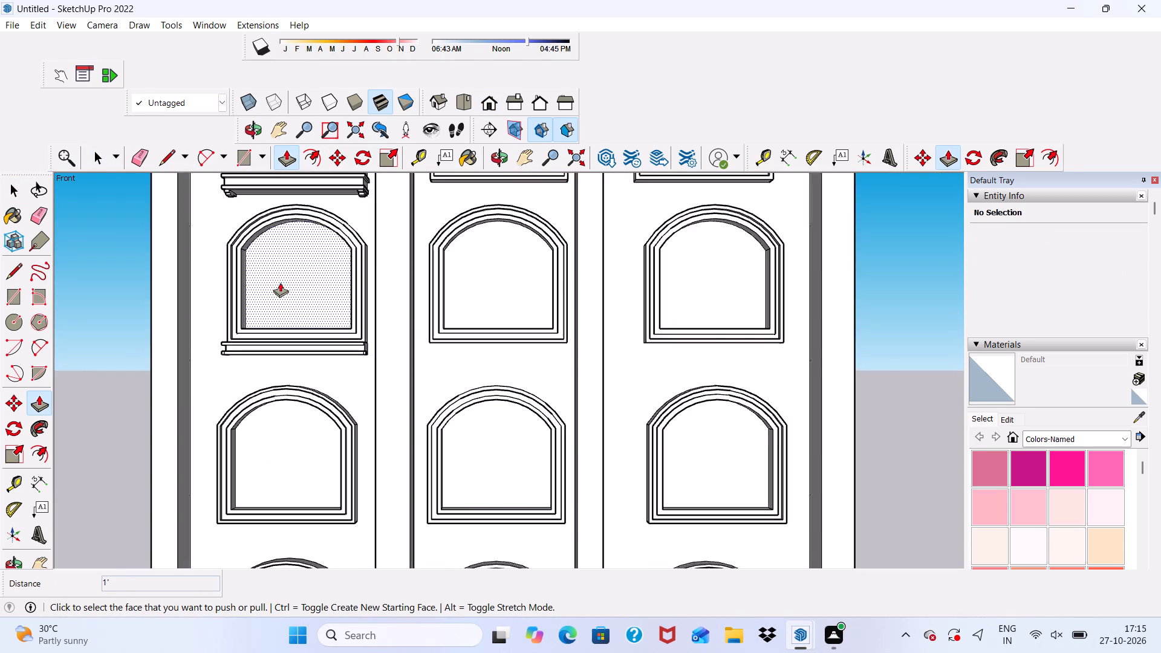
{"action": "scroll", "coordinate": [280, 282], "scroll_direction": "up", "scroll_amount": 3}
{"action": "scroll", "coordinate": [280, 285], "scroll_direction": "down", "scroll_amount": 4}
{"action": "middle_click_drag", "start_coordinate": [299, 356], "coordinate": [213, 440]}
{"action": "scroll", "coordinate": [412, 364], "scroll_direction": "up", "scroll_amount": 5}
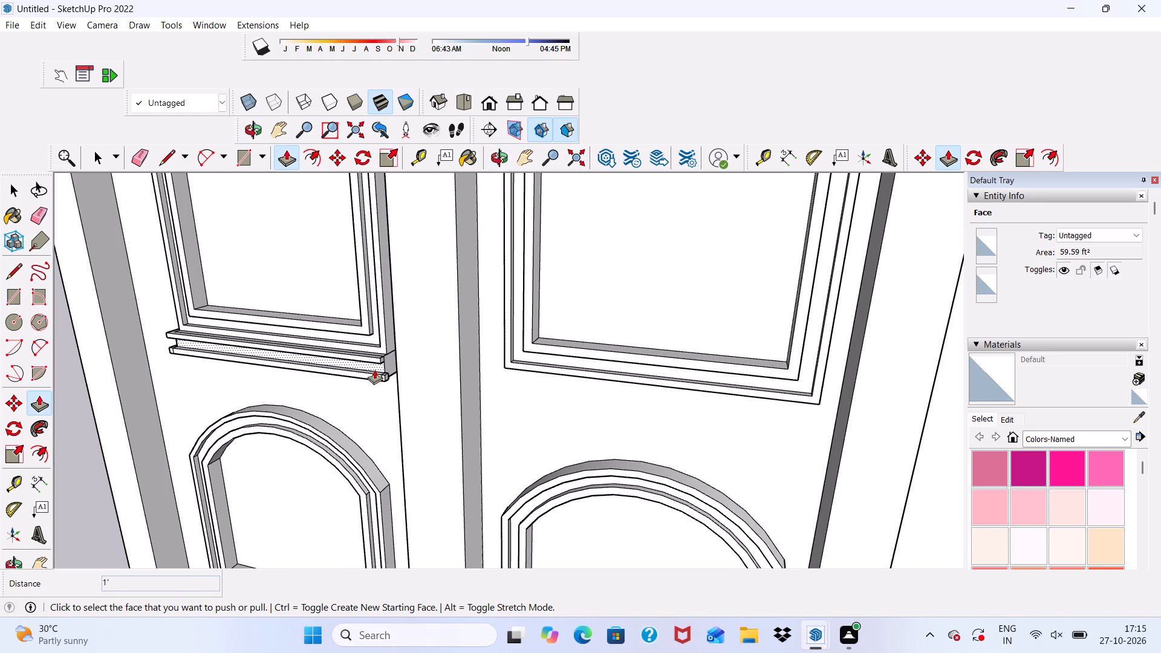
{"action": "scroll", "coordinate": [374, 369], "scroll_direction": "up", "scroll_amount": 10}
{"action": "scroll", "coordinate": [376, 351], "scroll_direction": "down", "scroll_amount": 2}
{"action": "scroll", "coordinate": [380, 348], "scroll_direction": "up", "scroll_amount": 14}
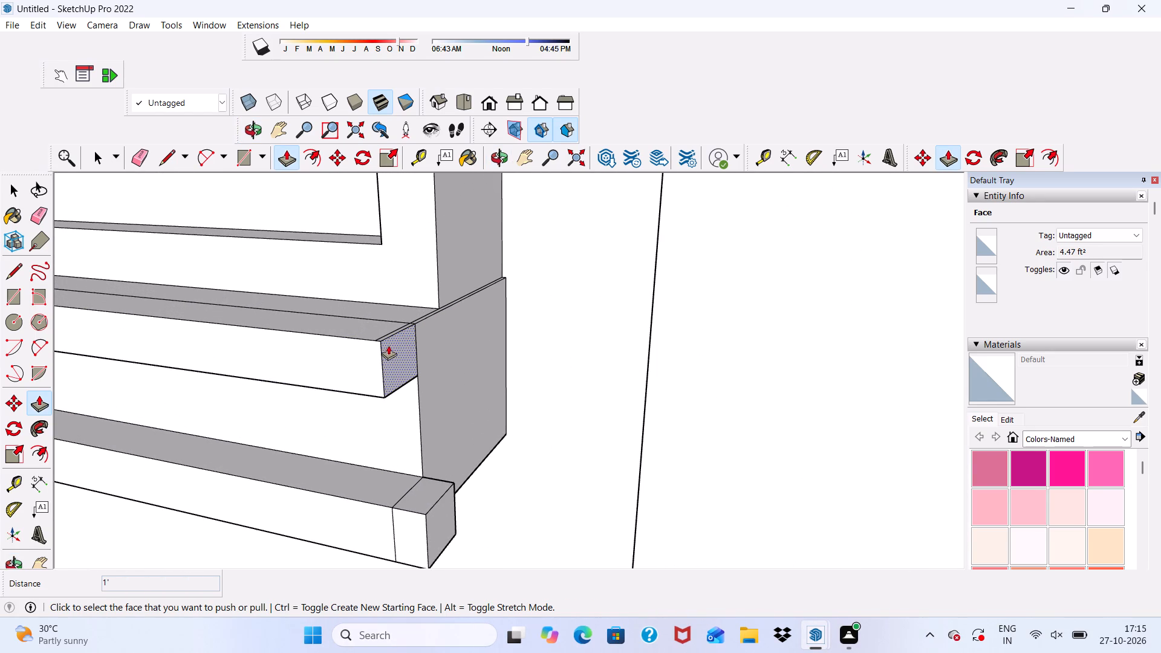
{"action": "left_click", "coordinate": [387, 346]}
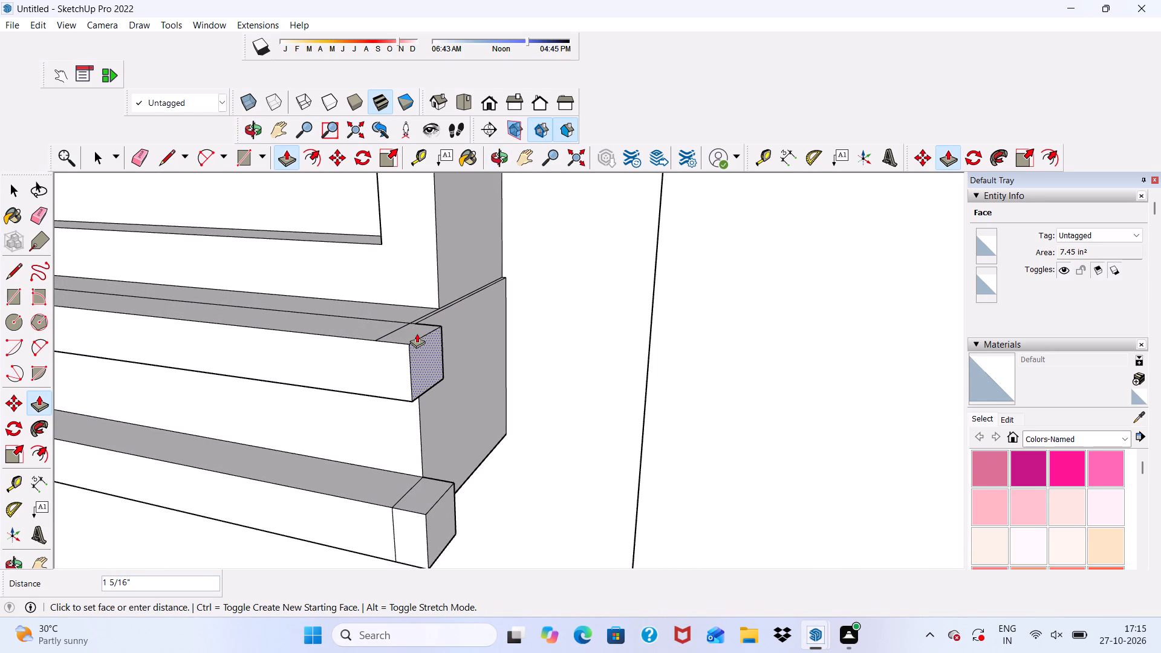
{"action": "left_click", "coordinate": [417, 333]}
Pull the wall-facing side of the top band's right overhang back 1' along the sill block to the wall.
{"action": "scroll", "coordinate": [474, 308], "scroll_direction": "up", "scroll_amount": 5}
{"action": "scroll", "coordinate": [469, 303], "scroll_direction": "down", "scroll_amount": 1}
{"action": "middle_click_drag", "start_coordinate": [469, 304], "coordinate": [296, 395]}
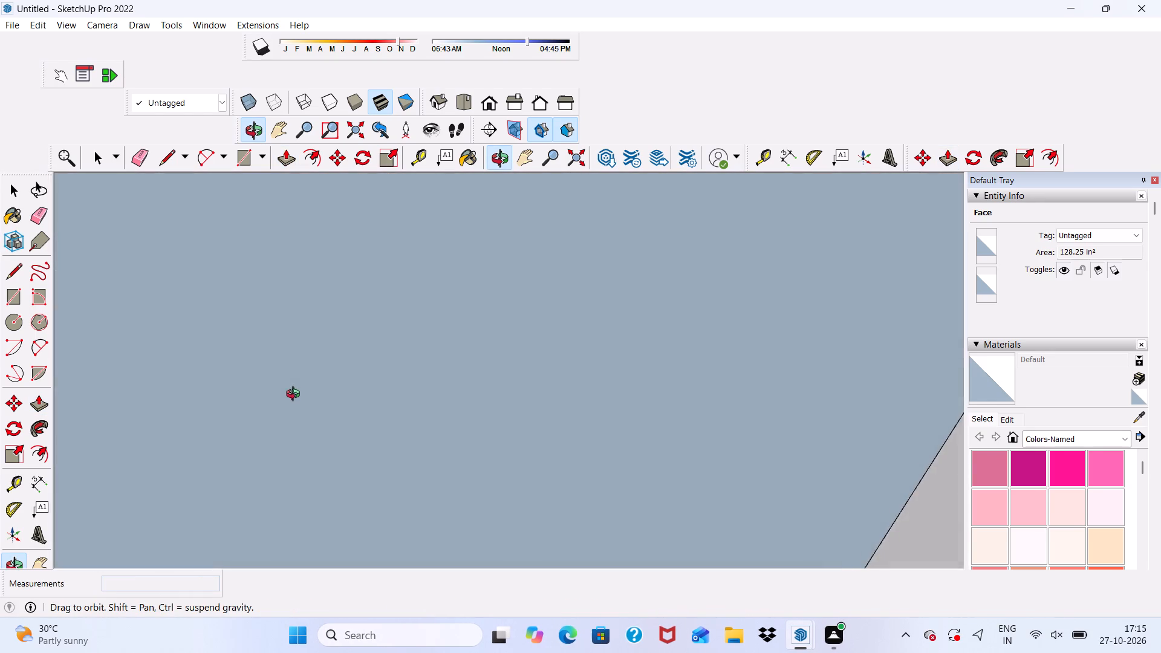
{"action": "middle_click_drag", "start_coordinate": [296, 395], "coordinate": [408, 354]}
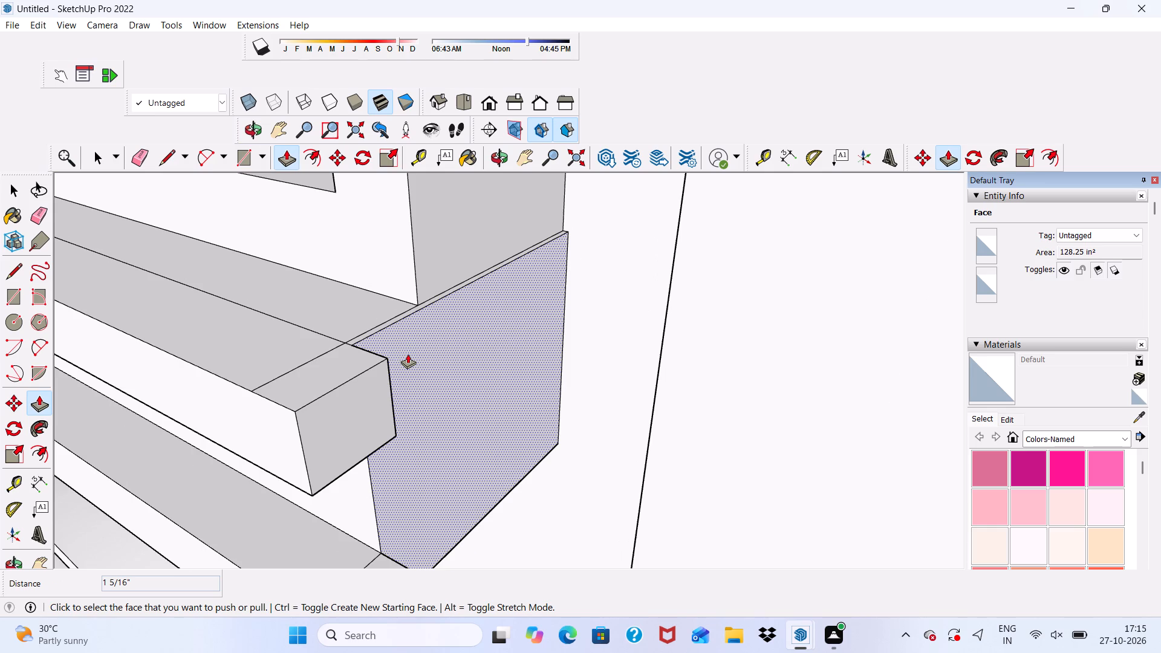
{"action": "scroll", "coordinate": [408, 354], "scroll_direction": "up", "scroll_amount": 9}
{"action": "scroll", "coordinate": [408, 354], "scroll_direction": "down", "scroll_amount": 2}
{"action": "middle_click_drag", "start_coordinate": [408, 354], "coordinate": [79, 293]}
{"action": "scroll", "coordinate": [397, 355], "scroll_direction": "up", "scroll_amount": 2}
{"action": "left_click", "coordinate": [423, 351]}
{"action": "scroll", "coordinate": [487, 352], "scroll_direction": "down", "scroll_amount": 5}
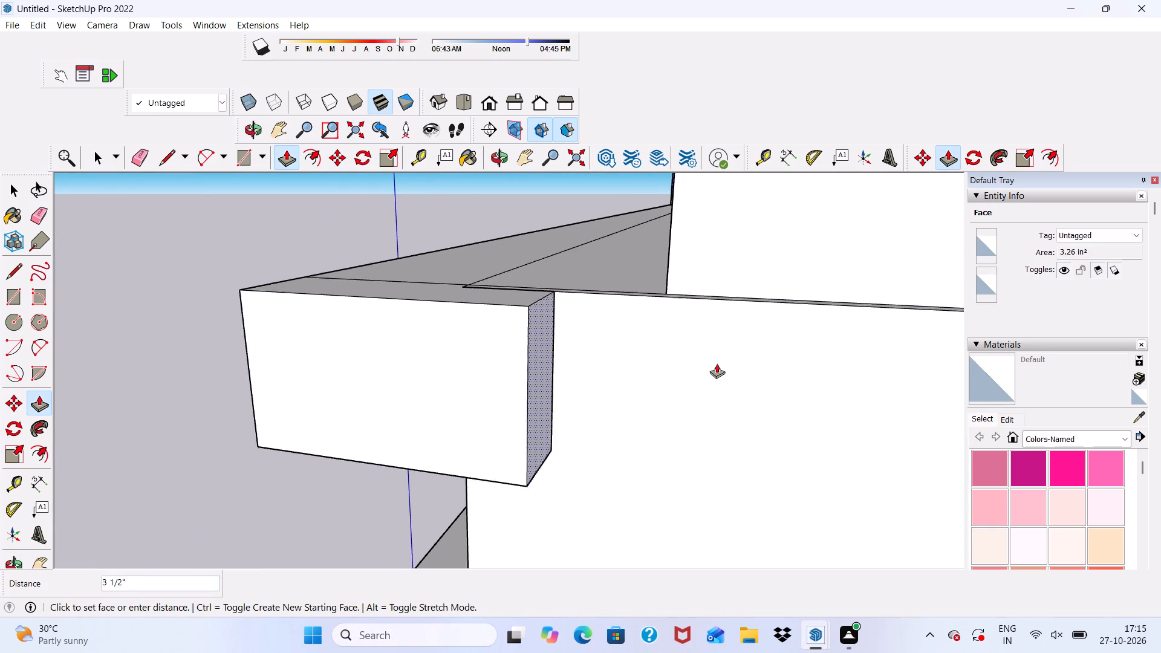
{"action": "scroll", "coordinate": [721, 360], "scroll_direction": "up", "scroll_amount": 1}
{"action": "scroll", "coordinate": [593, 315], "scroll_direction": "down", "scroll_amount": 6}
{"action": "scroll", "coordinate": [572, 323], "scroll_direction": "up", "scroll_amount": 1}
{"action": "scroll", "coordinate": [572, 323], "scroll_direction": "down", "scroll_amount": 4}
{"action": "left_click", "coordinate": [503, 96]}
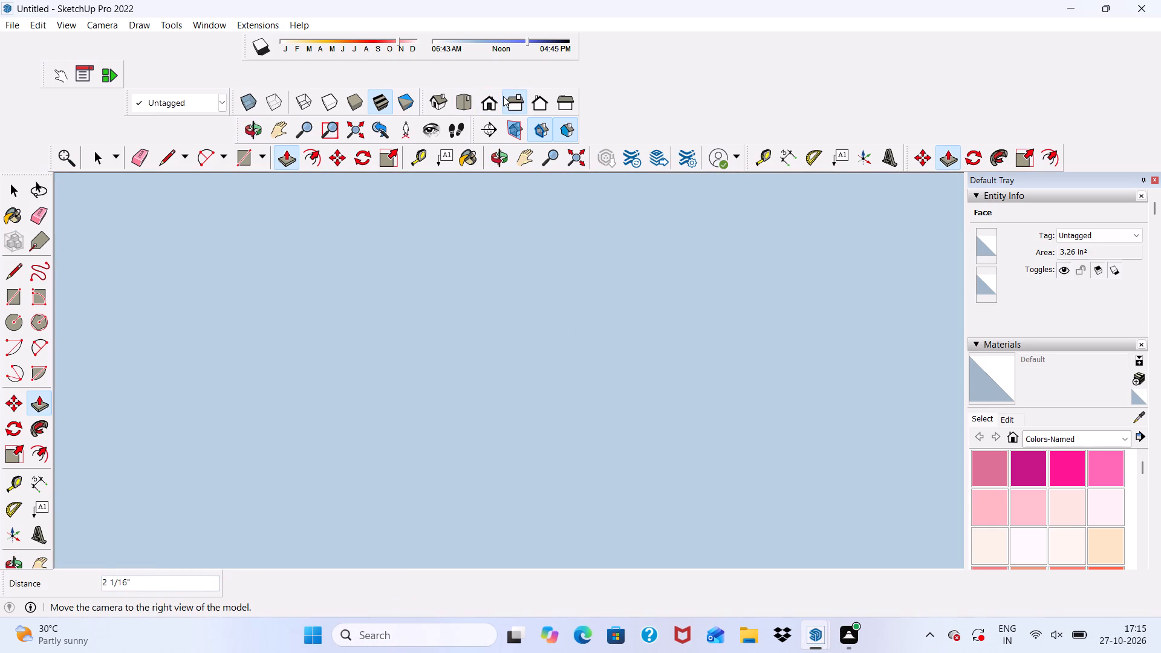
{"action": "left_click", "coordinate": [490, 97]}
{"action": "scroll", "coordinate": [471, 249], "scroll_direction": "down", "scroll_amount": 11}
{"action": "scroll", "coordinate": [701, 244], "scroll_direction": "up", "scroll_amount": 5}
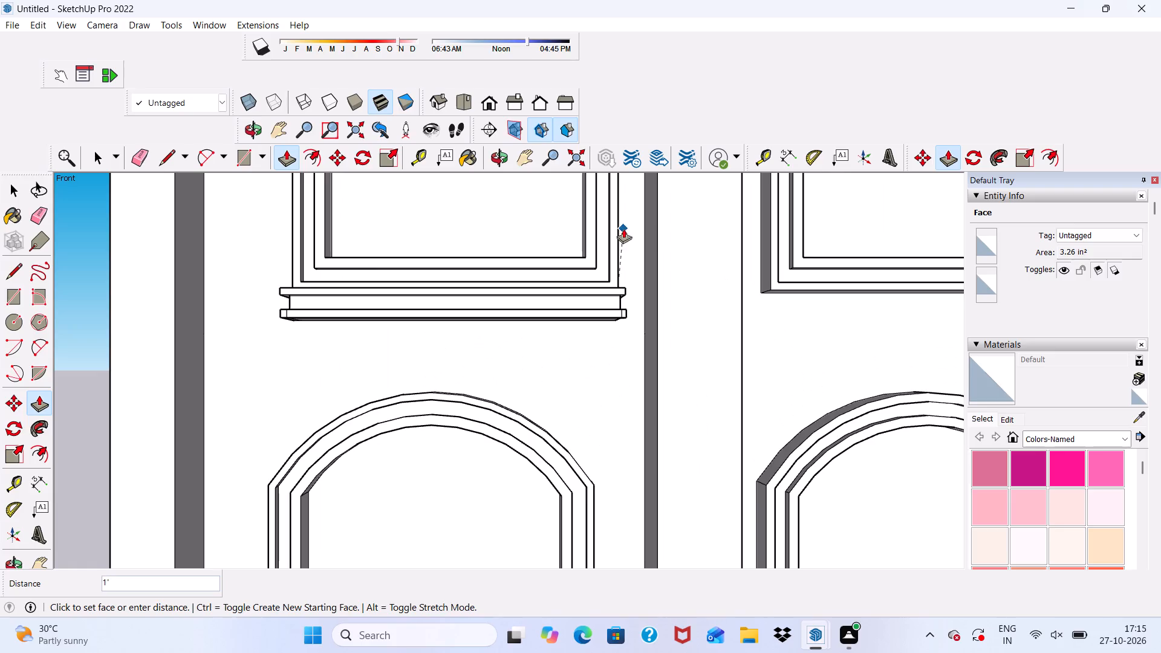
{"action": "scroll", "coordinate": [623, 229], "scroll_direction": "up", "scroll_amount": 4}
{"action": "middle_click_drag", "start_coordinate": [625, 230], "coordinate": [560, 359]}
{"action": "scroll", "coordinate": [593, 314], "scroll_direction": "up", "scroll_amount": 4}
{"action": "scroll", "coordinate": [671, 261], "scroll_direction": "up", "scroll_amount": 4}
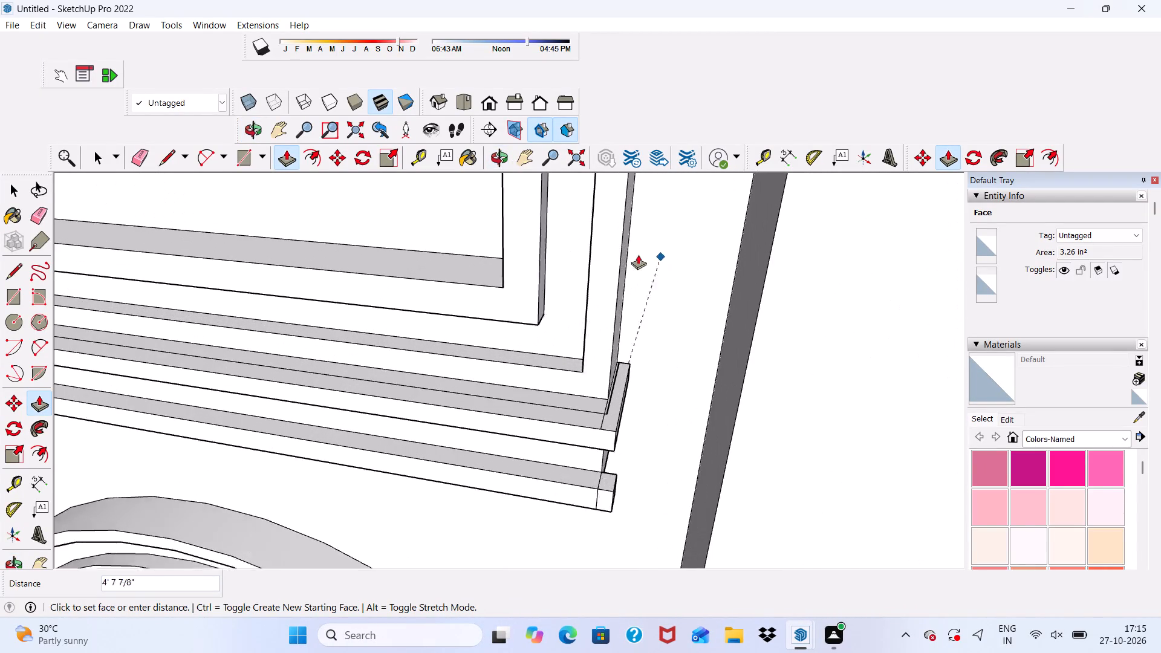
{"action": "scroll", "coordinate": [629, 258], "scroll_direction": "up", "scroll_amount": 3}
{"action": "left_click", "coordinate": [624, 264]}
Pull the wall-facing side of the bottom band's right overhang back 1' along the sill block to the wall.
{"action": "scroll", "coordinate": [625, 250], "scroll_direction": "down", "scroll_amount": 6}
{"action": "middle_click_drag", "start_coordinate": [582, 415], "coordinate": [554, 371]}
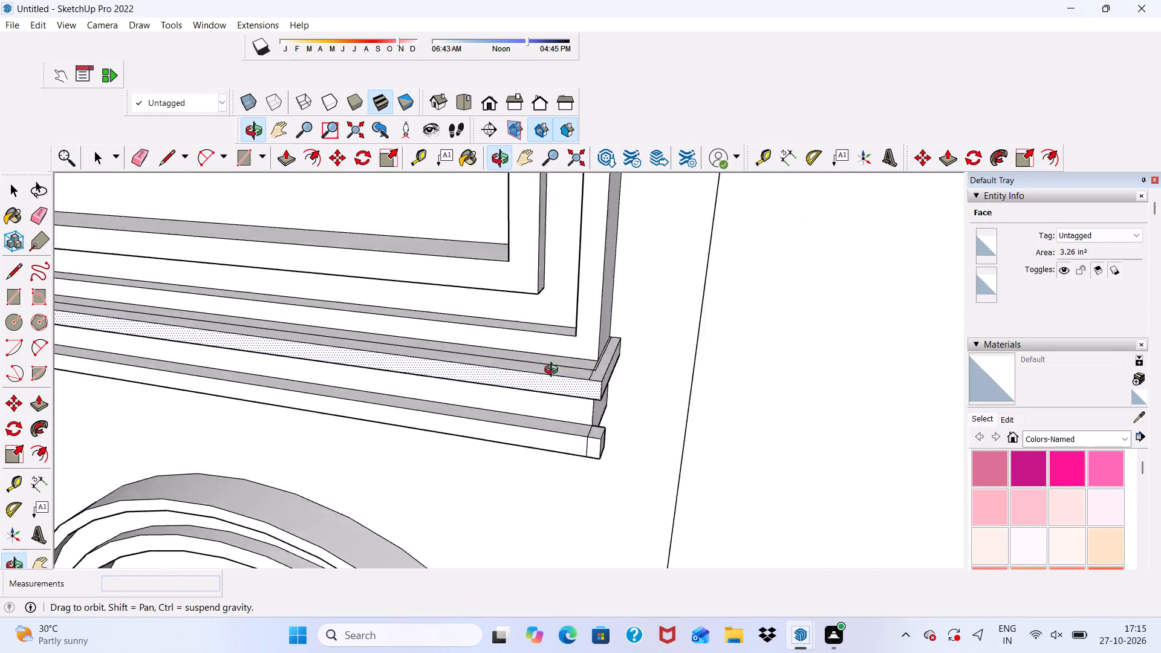
{"action": "middle_click_drag", "start_coordinate": [554, 371], "coordinate": [469, 400]}
{"action": "scroll", "coordinate": [480, 444], "scroll_direction": "up", "scroll_amount": 15}
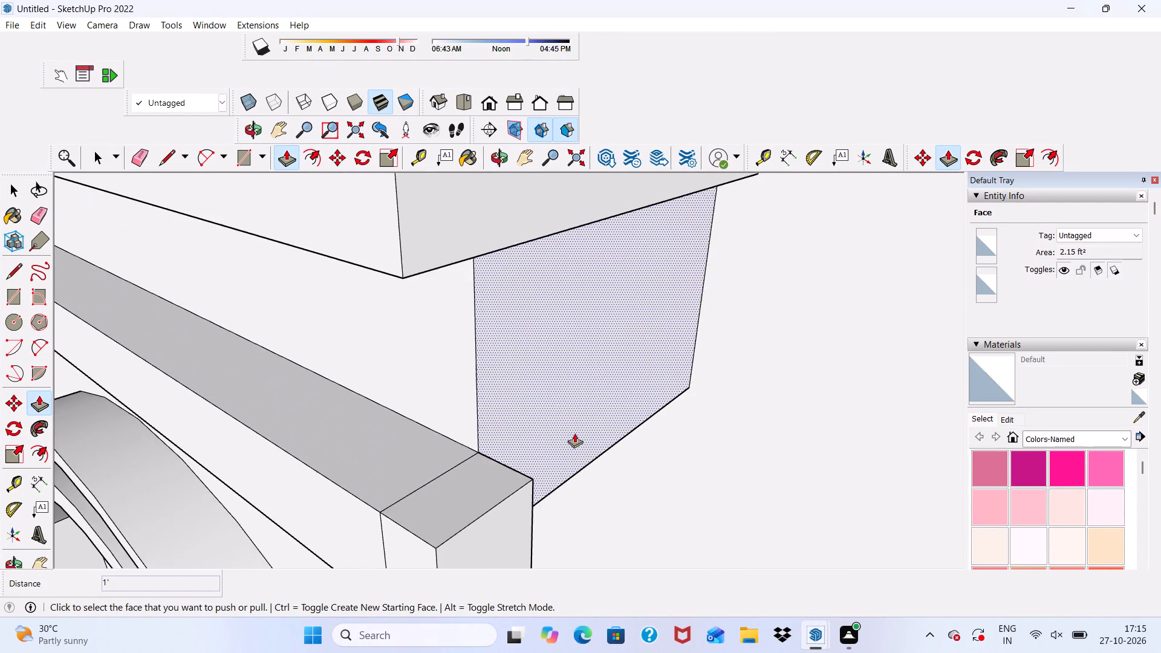
{"action": "middle_click_drag", "start_coordinate": [574, 446], "coordinate": [545, 418]}
{"action": "scroll", "coordinate": [521, 536], "scroll_direction": "up", "scroll_amount": 9}
{"action": "middle_click_drag", "start_coordinate": [455, 474], "coordinate": [182, 453]}
{"action": "left_click", "coordinate": [442, 445]}
{"action": "scroll", "coordinate": [530, 433], "scroll_direction": "down", "scroll_amount": 5}
{"action": "scroll", "coordinate": [573, 385], "scroll_direction": "down", "scroll_amount": 2}
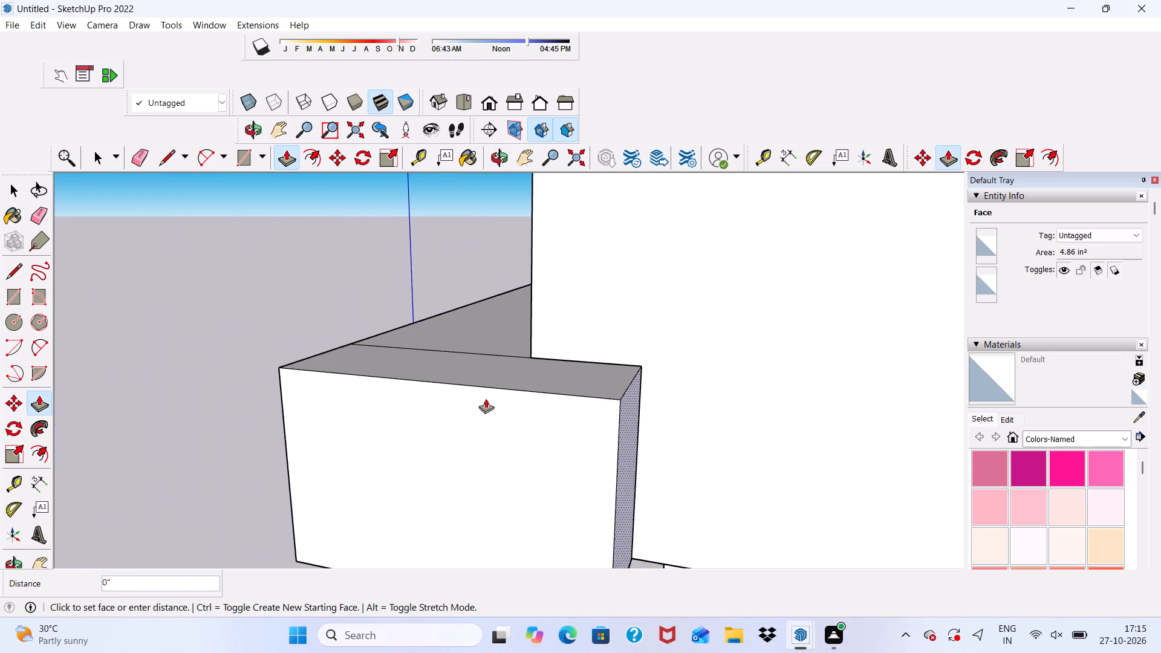
{"action": "scroll", "coordinate": [486, 398], "scroll_direction": "down", "scroll_amount": 8}
{"action": "left_click", "coordinate": [484, 103]}
{"action": "scroll", "coordinate": [467, 290], "scroll_direction": "down", "scroll_amount": 6}
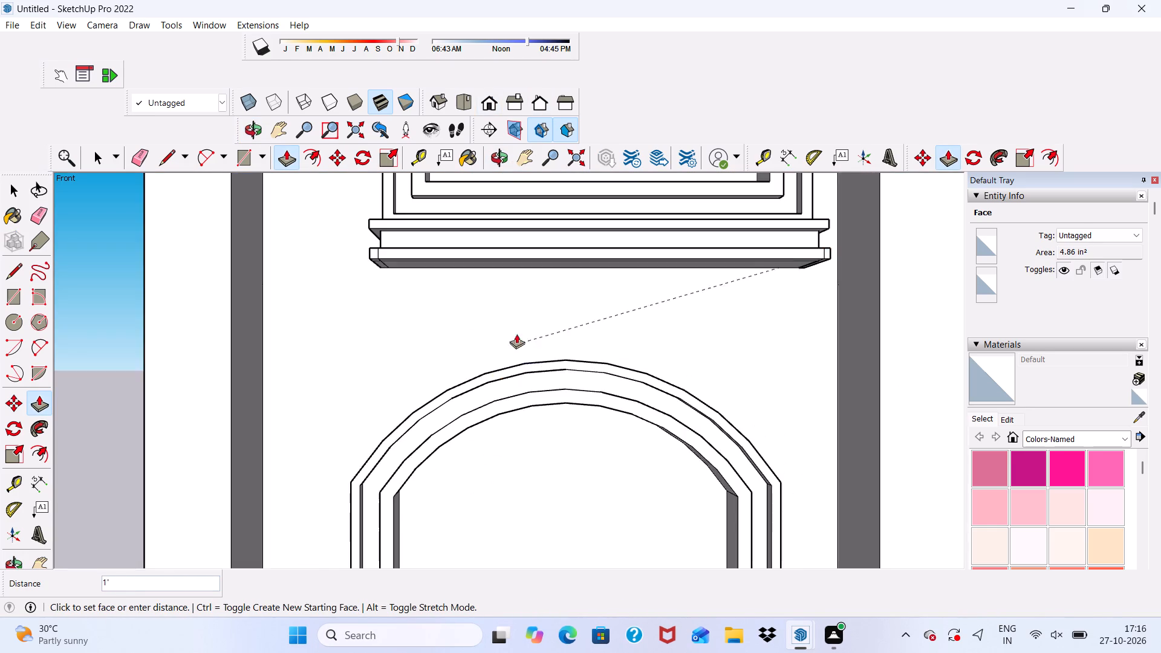
{"action": "scroll", "coordinate": [516, 334], "scroll_direction": "down", "scroll_amount": 4}
{"action": "scroll", "coordinate": [749, 265], "scroll_direction": "up", "scroll_amount": 11}
{"action": "scroll", "coordinate": [707, 220], "scroll_direction": "down", "scroll_amount": 3}
{"action": "scroll", "coordinate": [677, 225], "scroll_direction": "up", "scroll_amount": 4}
{"action": "middle_click_drag", "start_coordinate": [676, 227], "coordinate": [568, 326]}
{"action": "scroll", "coordinate": [616, 393], "scroll_direction": "up", "scroll_amount": 5}
{"action": "left_click", "coordinate": [628, 312]}
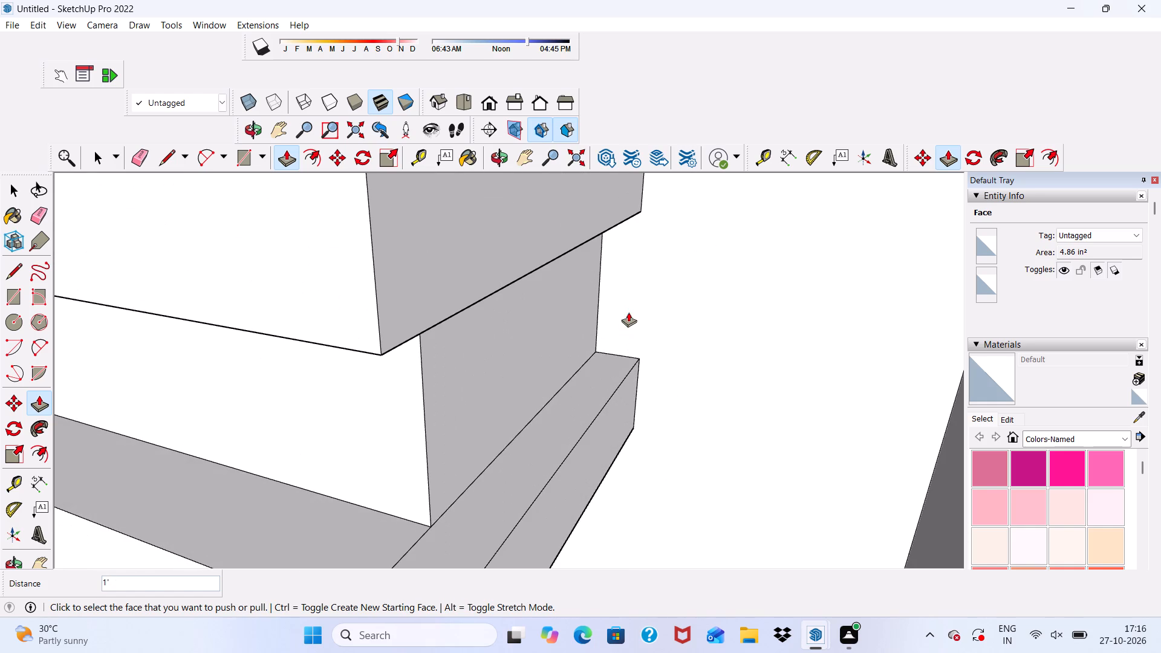
Erase the leftover seam edges on the front, top and underside of the bottom band's right end.
{"action": "scroll", "coordinate": [626, 311], "scroll_direction": "down", "scroll_amount": 12}
{"action": "left_click", "coordinate": [144, 150]}
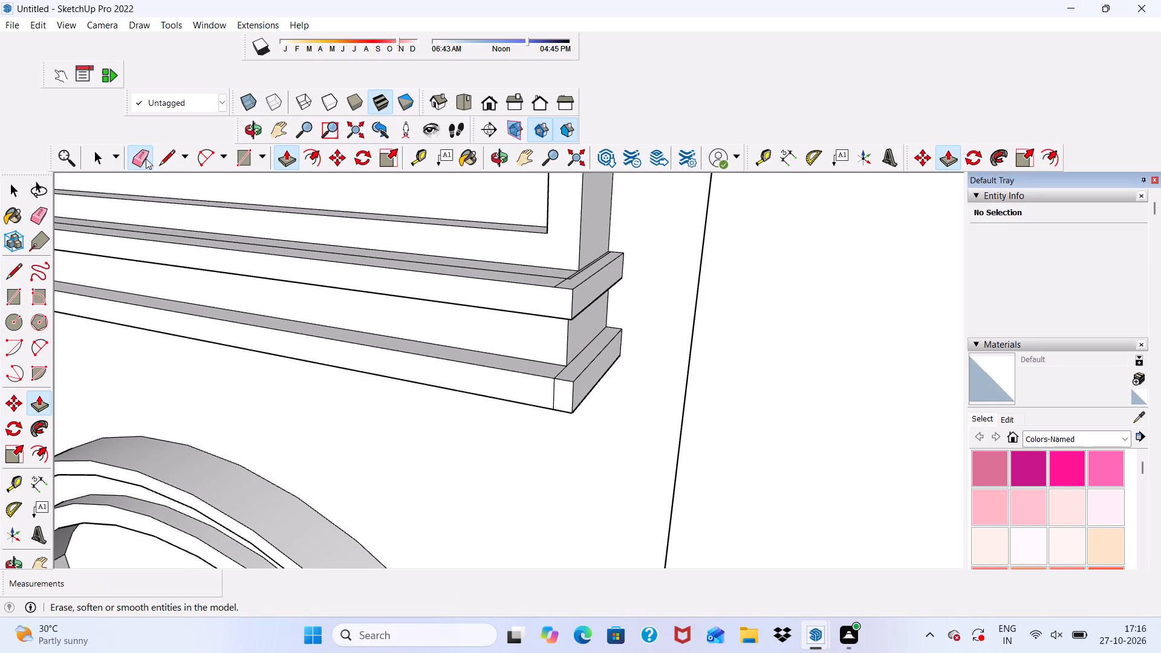
{"action": "scroll", "coordinate": [527, 456], "scroll_direction": "up", "scroll_amount": 5}
{"action": "scroll", "coordinate": [594, 322], "scroll_direction": "up", "scroll_amount": 1}
{"action": "left_click_drag", "start_coordinate": [594, 302], "coordinate": [574, 312]}
{"action": "scroll", "coordinate": [591, 264], "scroll_direction": "up", "scroll_amount": 2}
{"action": "left_click", "coordinate": [591, 263]}
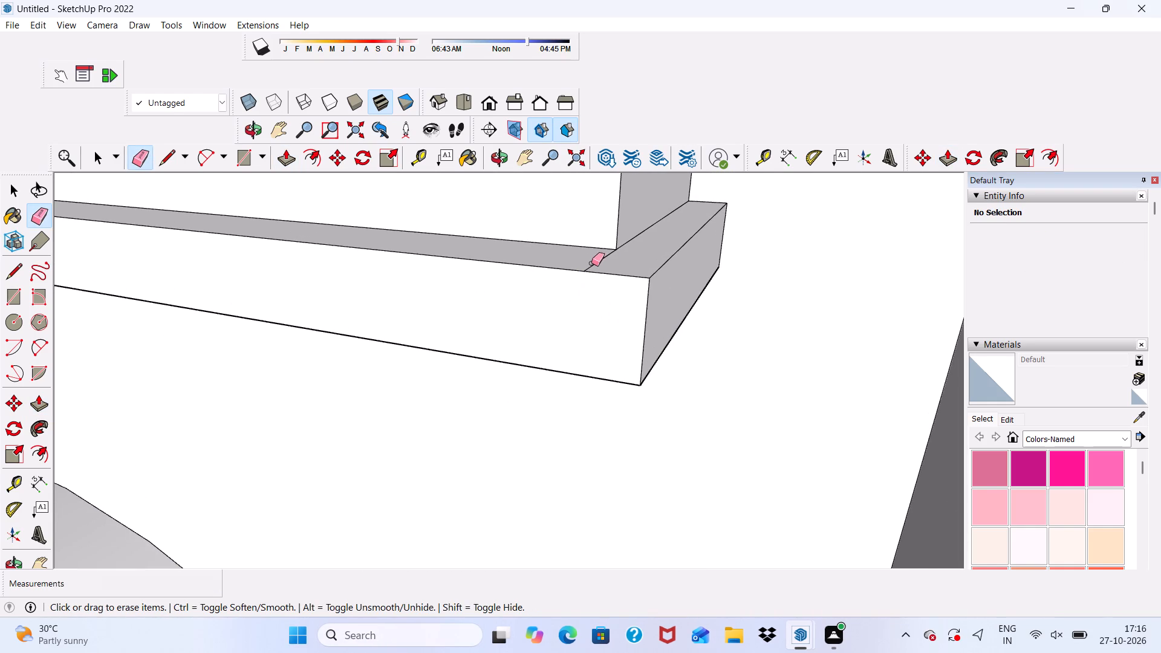
{"action": "middle_click_drag", "start_coordinate": [597, 284], "coordinate": [689, 27]}
{"action": "left_click_drag", "start_coordinate": [625, 262], "coordinate": [582, 295]}
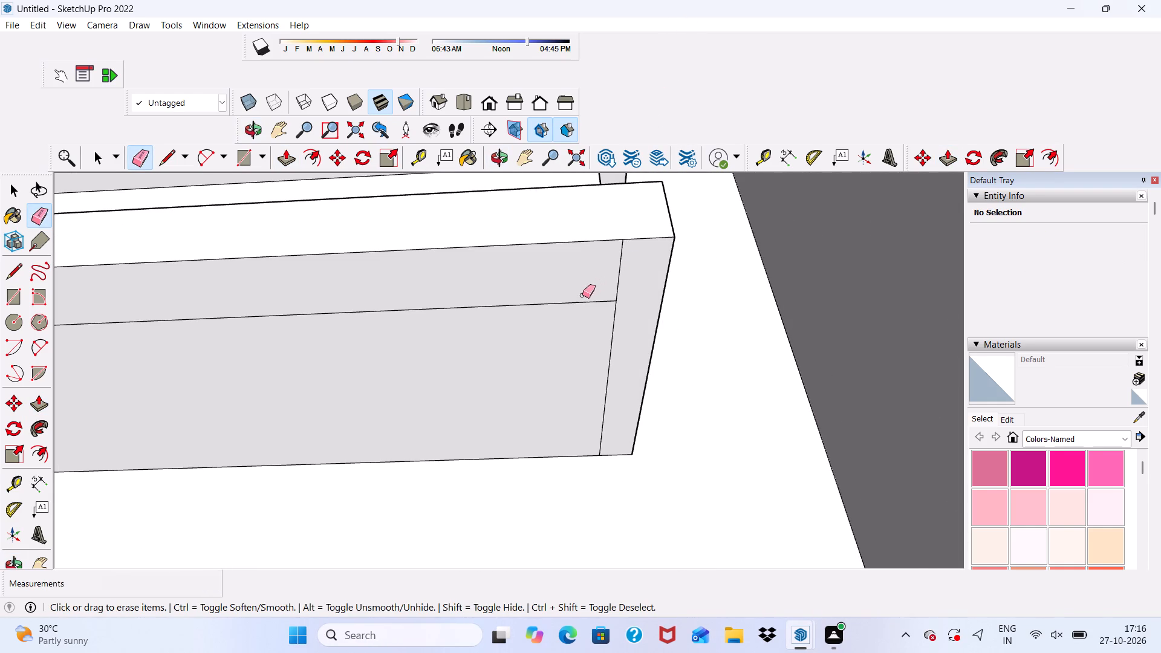
{"action": "left_click_drag", "start_coordinate": [582, 295], "coordinate": [607, 399]}
{"action": "left_click", "coordinate": [607, 399]}
Erase the leftover seam edges on the underside, front and top of the bottom band's left end.
{"action": "scroll", "coordinate": [594, 278], "scroll_direction": "down", "scroll_amount": 11}
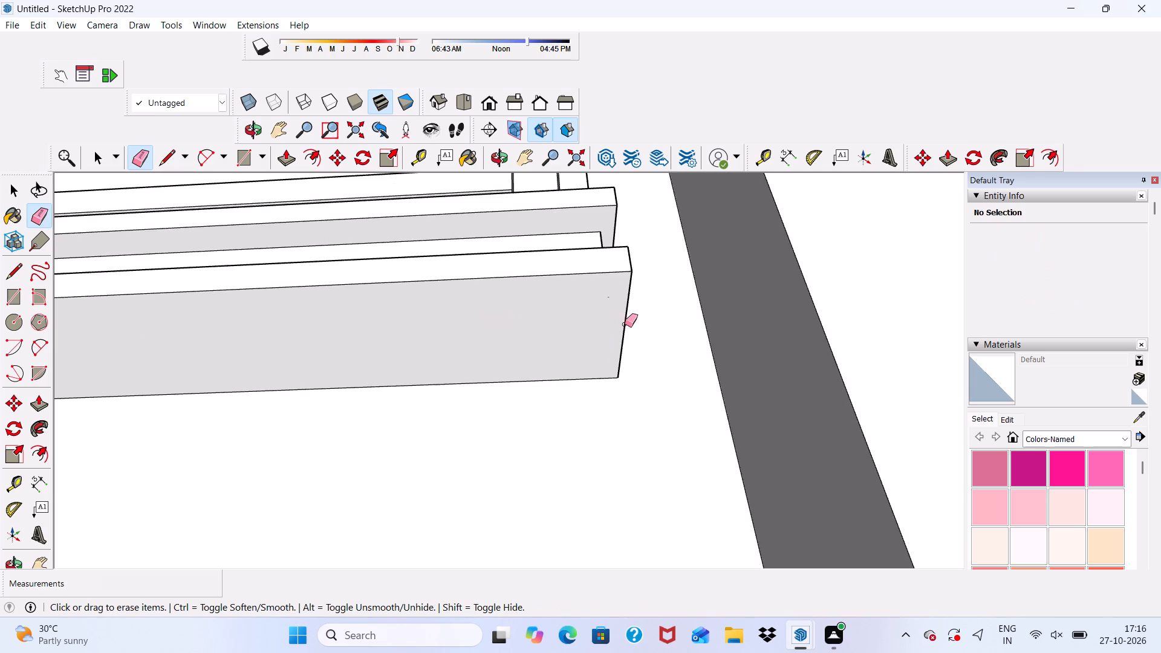
{"action": "scroll", "coordinate": [625, 324], "scroll_direction": "down", "scroll_amount": 11}
{"action": "scroll", "coordinate": [213, 309], "scroll_direction": "up", "scroll_amount": 14}
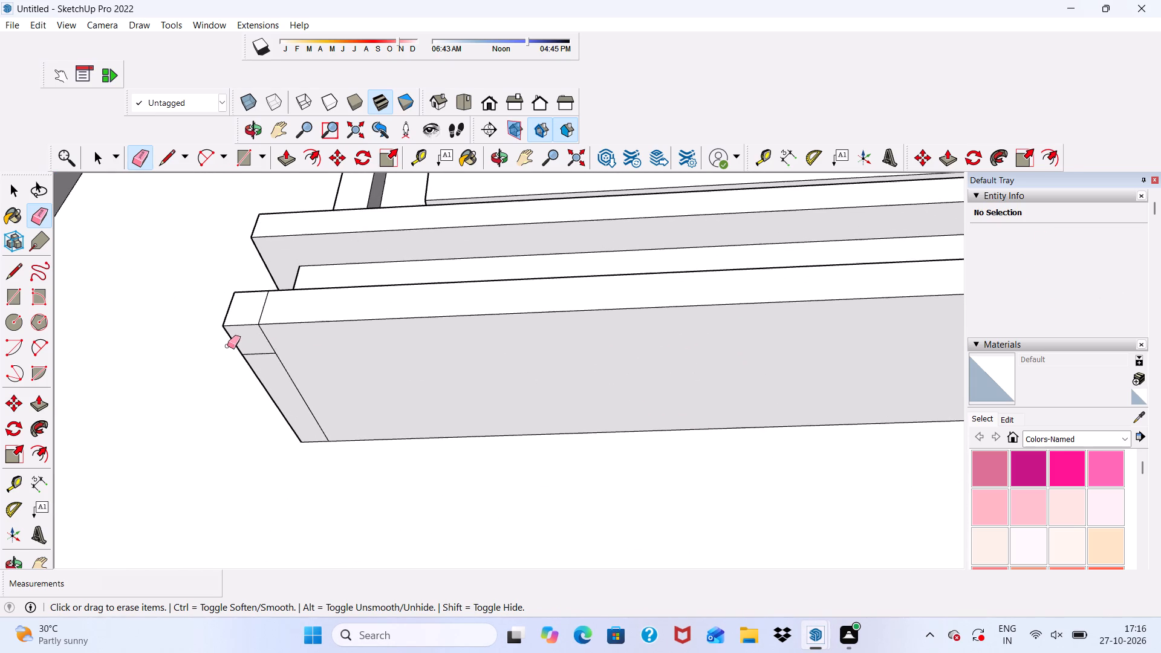
{"action": "left_click_drag", "start_coordinate": [270, 347], "coordinate": [303, 423]}
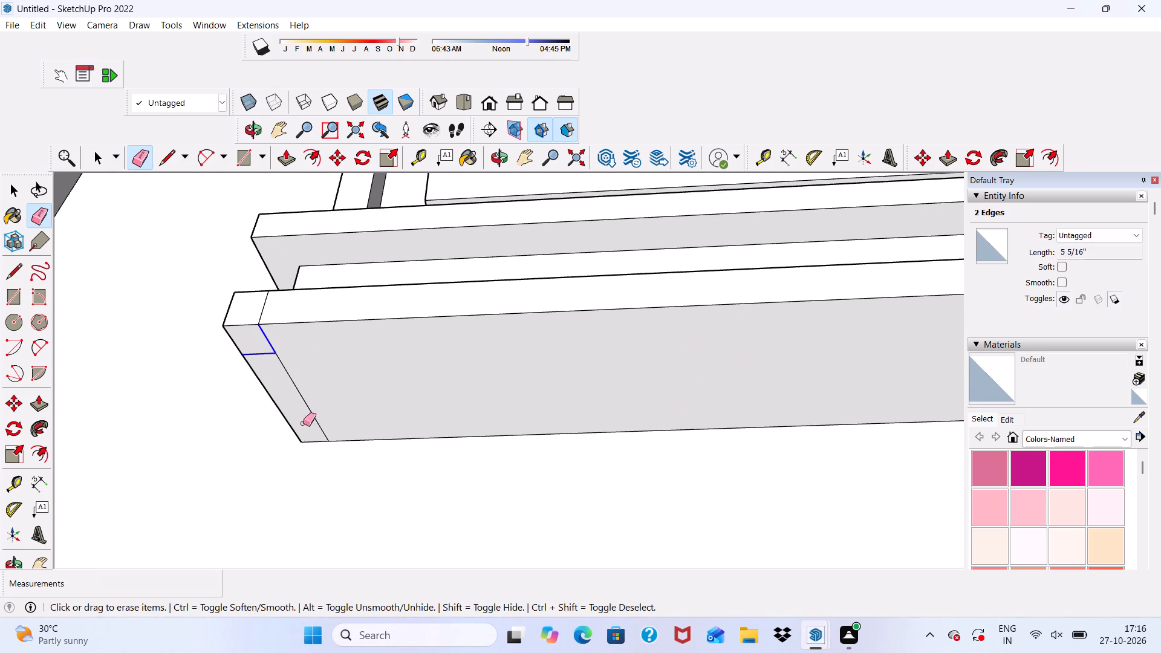
{"action": "left_click_drag", "start_coordinate": [303, 423], "coordinate": [319, 415]}
{"action": "scroll", "coordinate": [255, 323], "scroll_direction": "up", "scroll_amount": 5}
{"action": "left_click_drag", "start_coordinate": [262, 311], "coordinate": [274, 311]}
{"action": "scroll", "coordinate": [312, 307], "scroll_direction": "down", "scroll_amount": 2}
{"action": "middle_click_drag", "start_coordinate": [312, 307], "coordinate": [311, 536]}
{"action": "scroll", "coordinate": [293, 473], "scroll_direction": "up", "scroll_amount": 5}
{"action": "left_click_drag", "start_coordinate": [290, 404], "coordinate": [291, 423]}
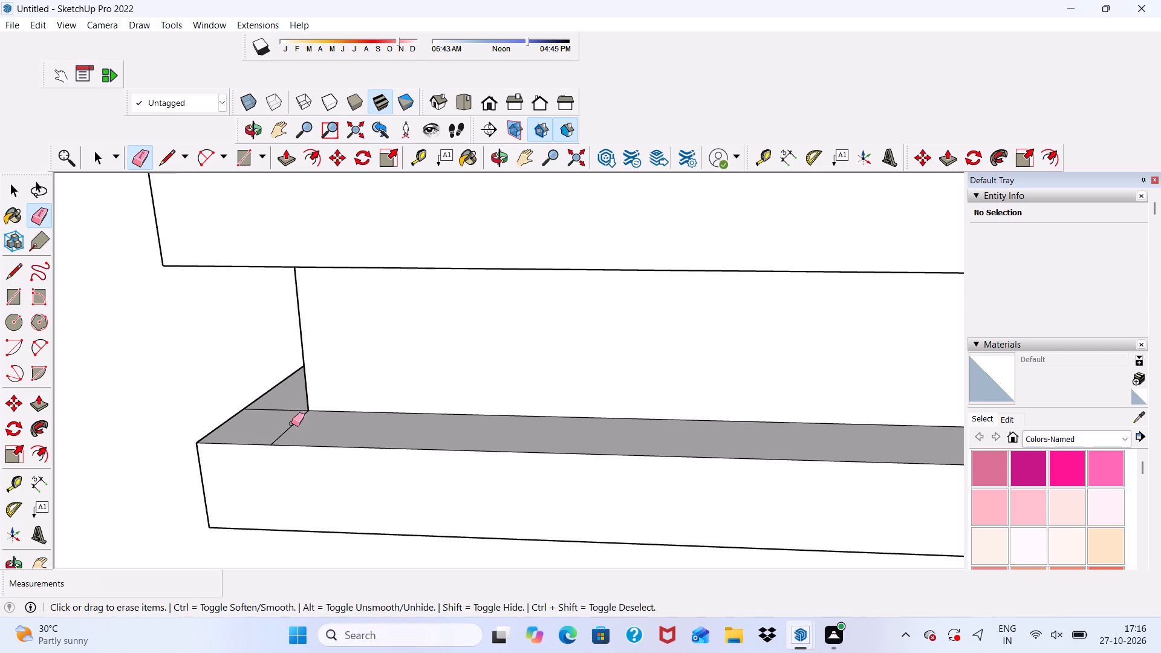
{"action": "left_click_drag", "start_coordinate": [291, 423], "coordinate": [292, 426]}
{"action": "left_click", "coordinate": [292, 426]}
Erase the leftover lengthwise and left-end seam edges on the top face of the sill's top band.
{"action": "scroll", "coordinate": [294, 423], "scroll_direction": "down", "scroll_amount": 13}
{"action": "scroll", "coordinate": [313, 362], "scroll_direction": "up", "scroll_amount": 6}
{"action": "left_click", "coordinate": [317, 324]}
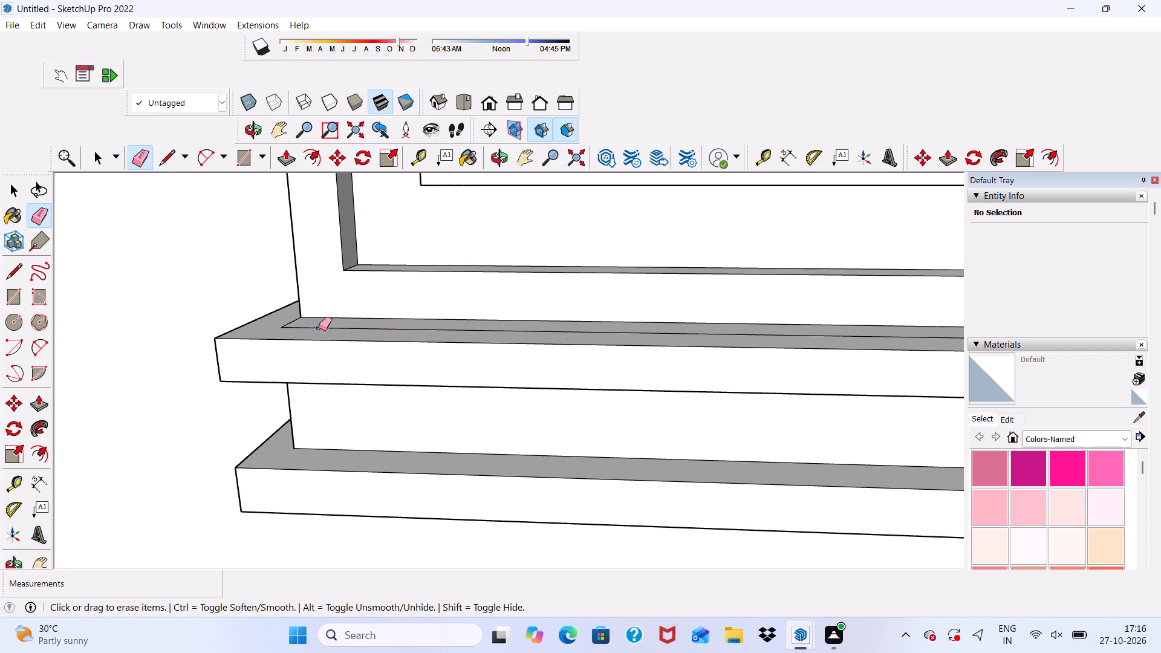
{"action": "scroll", "coordinate": [319, 329], "scroll_direction": "down", "scroll_amount": 1}
{"action": "middle_click_drag", "start_coordinate": [323, 342], "coordinate": [441, 453]}
{"action": "scroll", "coordinate": [377, 418], "scroll_direction": "up", "scroll_amount": 3}
{"action": "left_click_drag", "start_coordinate": [304, 420], "coordinate": [319, 430]}
{"action": "scroll", "coordinate": [210, 436], "scroll_direction": "down", "scroll_amount": 5}
{"action": "scroll", "coordinate": [202, 427], "scroll_direction": "up", "scroll_amount": 2}
{"action": "scroll", "coordinate": [91, 339], "scroll_direction": "down", "scroll_amount": 13}
{"action": "scroll", "coordinate": [222, 389], "scroll_direction": "up", "scroll_amount": 1}
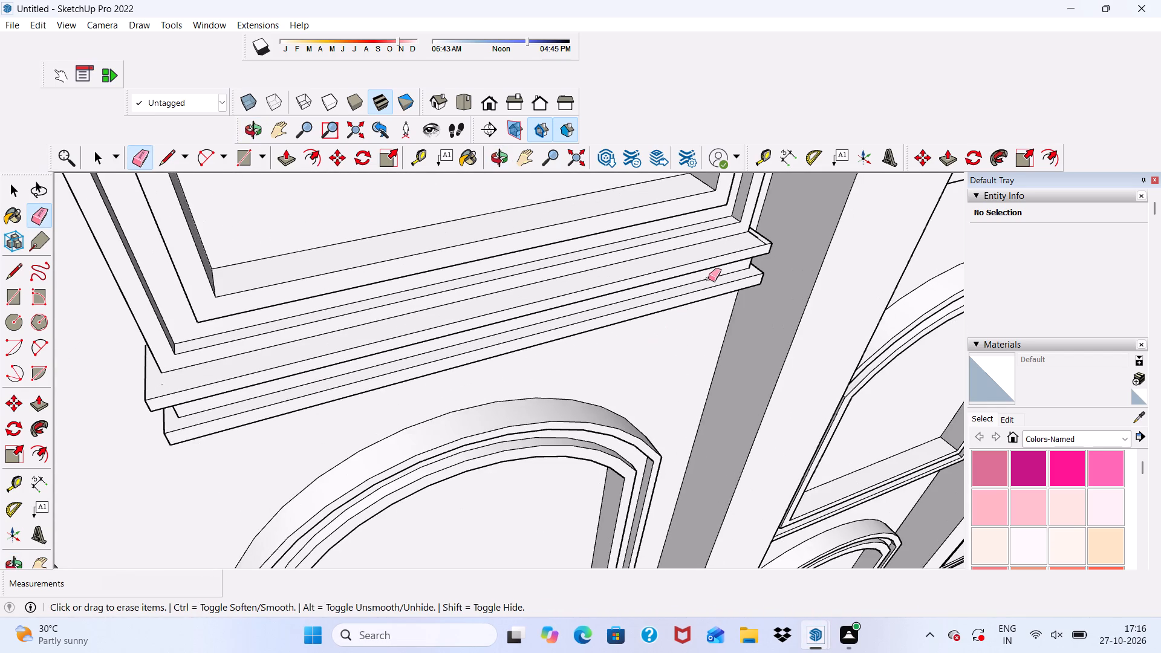
Erase the leftover seam edges and stray fragment on the top face of the top band's right end.
{"action": "scroll", "coordinate": [714, 264], "scroll_direction": "up", "scroll_amount": 3}
{"action": "scroll", "coordinate": [753, 232], "scroll_direction": "up", "scroll_amount": 11}
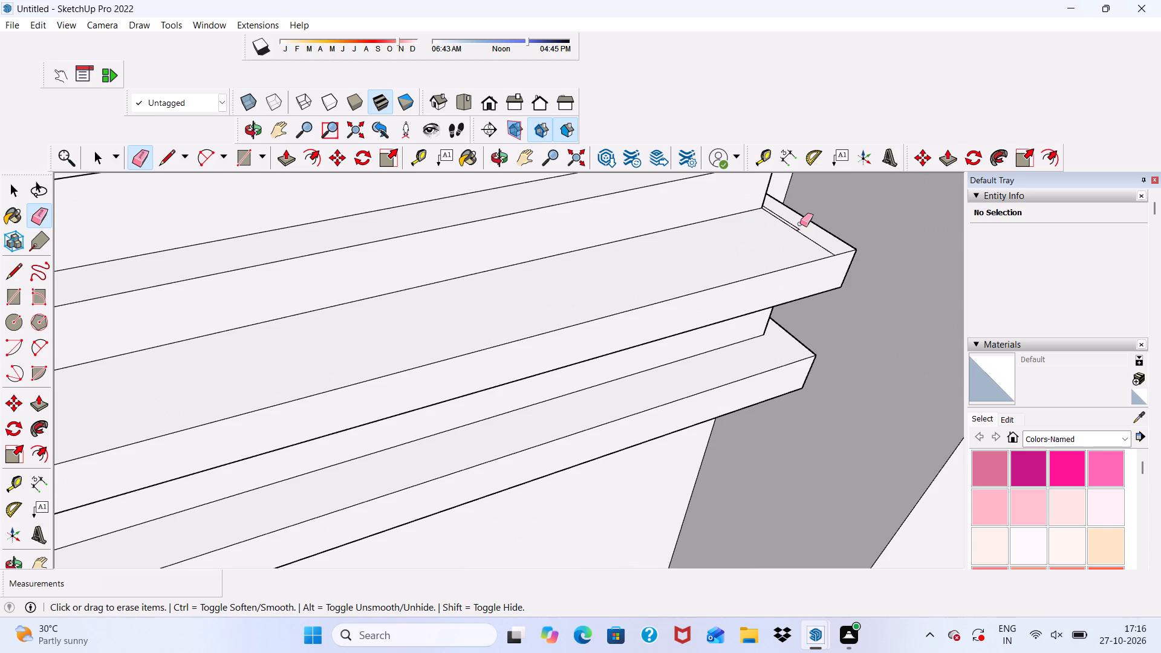
{"action": "left_click_drag", "start_coordinate": [799, 224], "coordinate": [816, 238]}
{"action": "scroll", "coordinate": [756, 250], "scroll_direction": "down", "scroll_amount": 6}
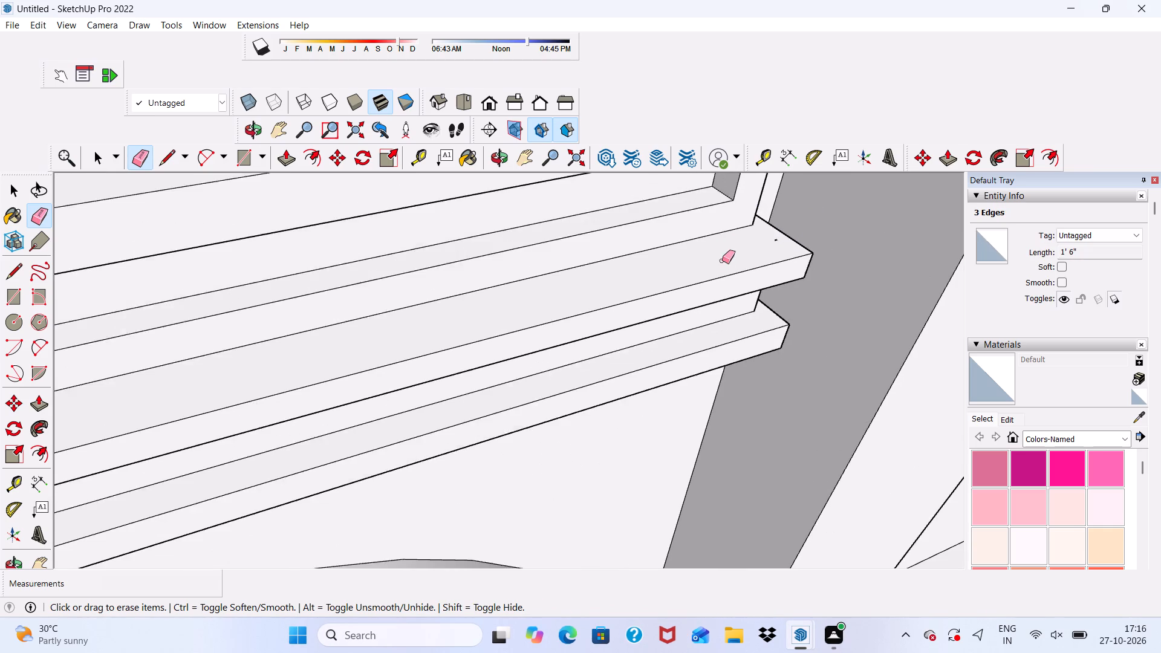
{"action": "scroll", "coordinate": [768, 228], "scroll_direction": "up", "scroll_amount": 7}
{"action": "left_click_drag", "start_coordinate": [774, 244], "coordinate": [775, 250]}
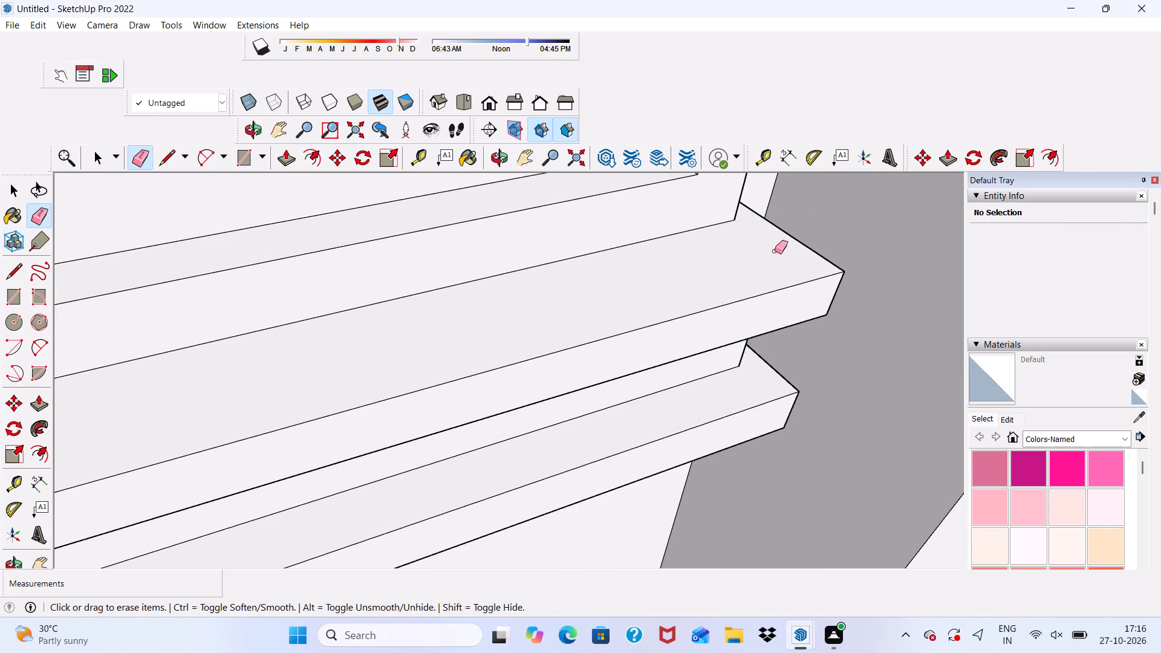
{"action": "left_click_drag", "start_coordinate": [779, 238], "coordinate": [778, 246]}
Inspect the right end and underside of the new sill's bands for remaining stray edges.
{"action": "scroll", "coordinate": [777, 235], "scroll_direction": "down", "scroll_amount": 5}
{"action": "middle_click_drag", "start_coordinate": [691, 366], "coordinate": [634, 241]}
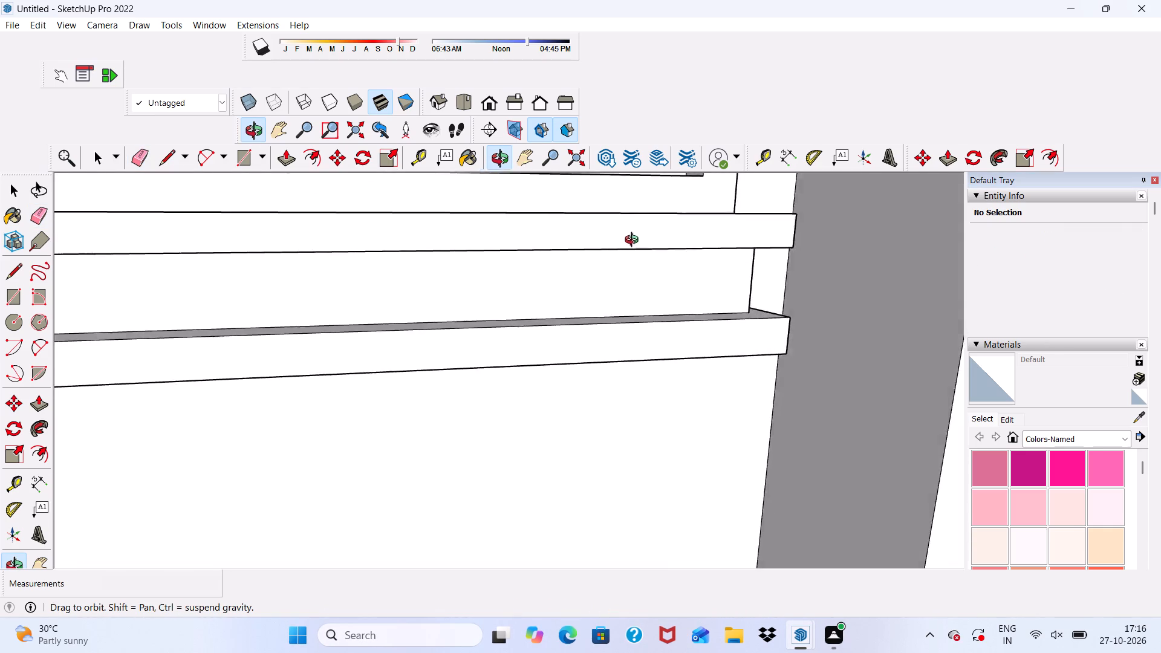
{"action": "middle_click_drag", "start_coordinate": [634, 241], "coordinate": [519, 239]}
{"action": "key", "text": "space"}
{"action": "scroll", "coordinate": [524, 234], "scroll_direction": "up", "scroll_amount": 1}
{"action": "scroll", "coordinate": [524, 234], "scroll_direction": "down", "scroll_amount": 11}
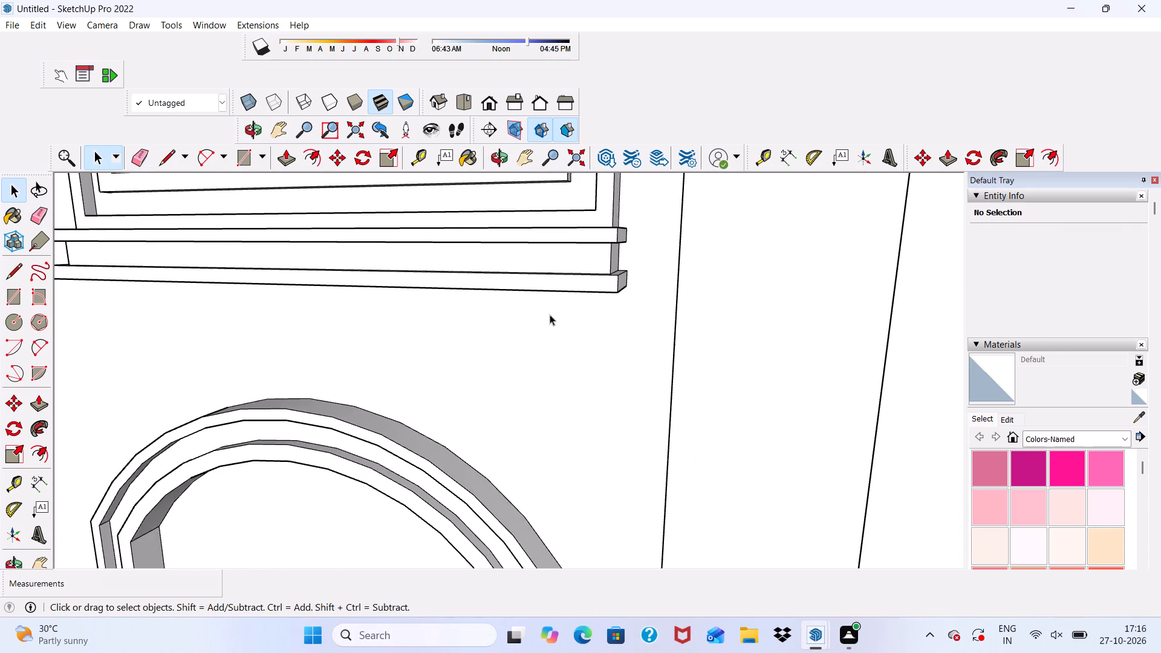
{"action": "middle_click_drag", "start_coordinate": [550, 314], "coordinate": [608, 175]}
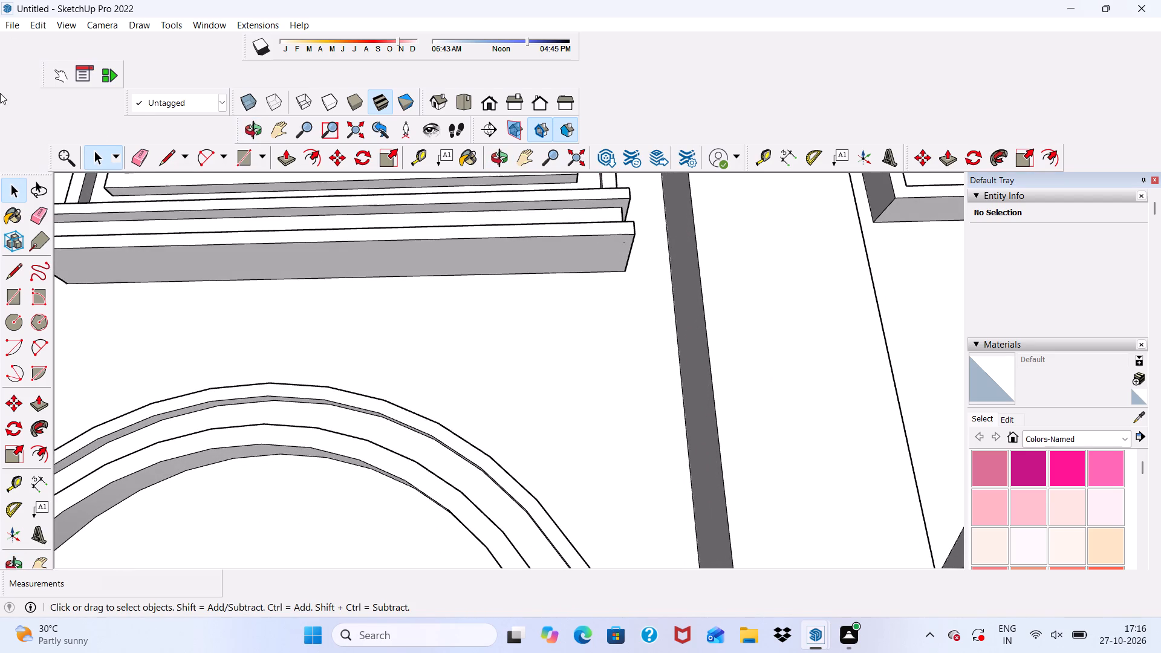
Draw a full-depth rectangle at each end of the new sill's underside, about 1' 3" by 7" at the left end.
{"action": "left_click", "coordinate": [246, 155]}
{"action": "scroll", "coordinate": [615, 336], "scroll_direction": "up", "scroll_amount": 3}
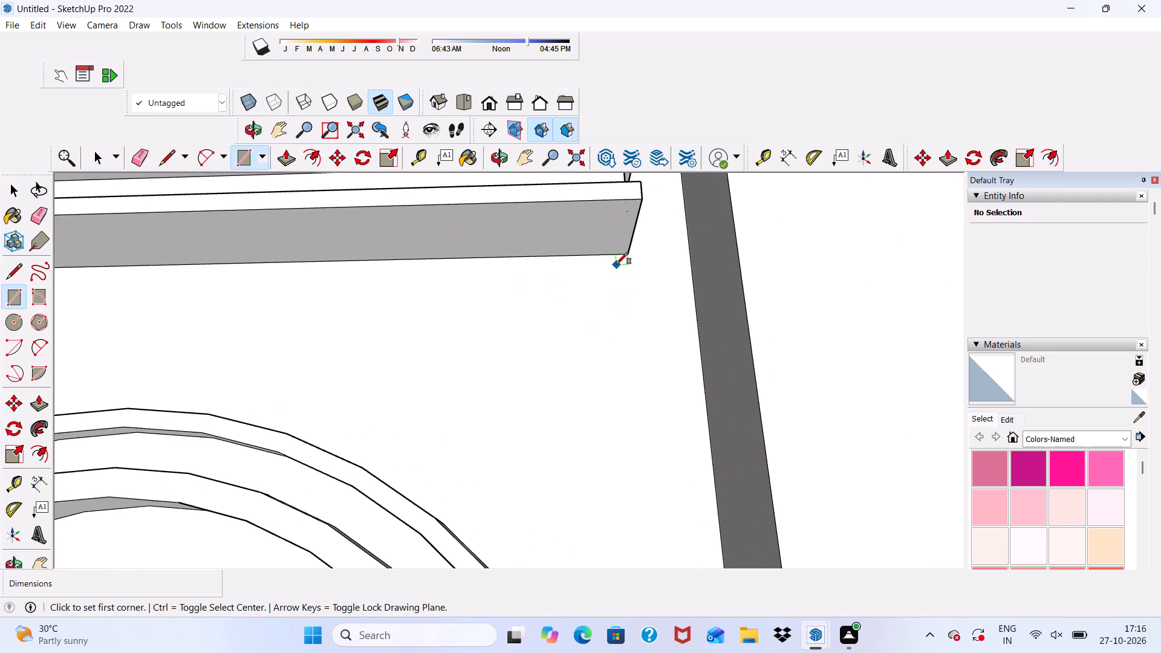
{"action": "scroll", "coordinate": [631, 255], "scroll_direction": "up", "scroll_amount": 3}
{"action": "left_click", "coordinate": [631, 254]}
{"action": "scroll", "coordinate": [613, 270], "scroll_direction": "down", "scroll_amount": 5}
{"action": "scroll", "coordinate": [594, 212], "scroll_direction": "up", "scroll_amount": 7}
{"action": "left_click", "coordinate": [597, 221]}
{"action": "scroll", "coordinate": [599, 226], "scroll_direction": "down", "scroll_amount": 4}
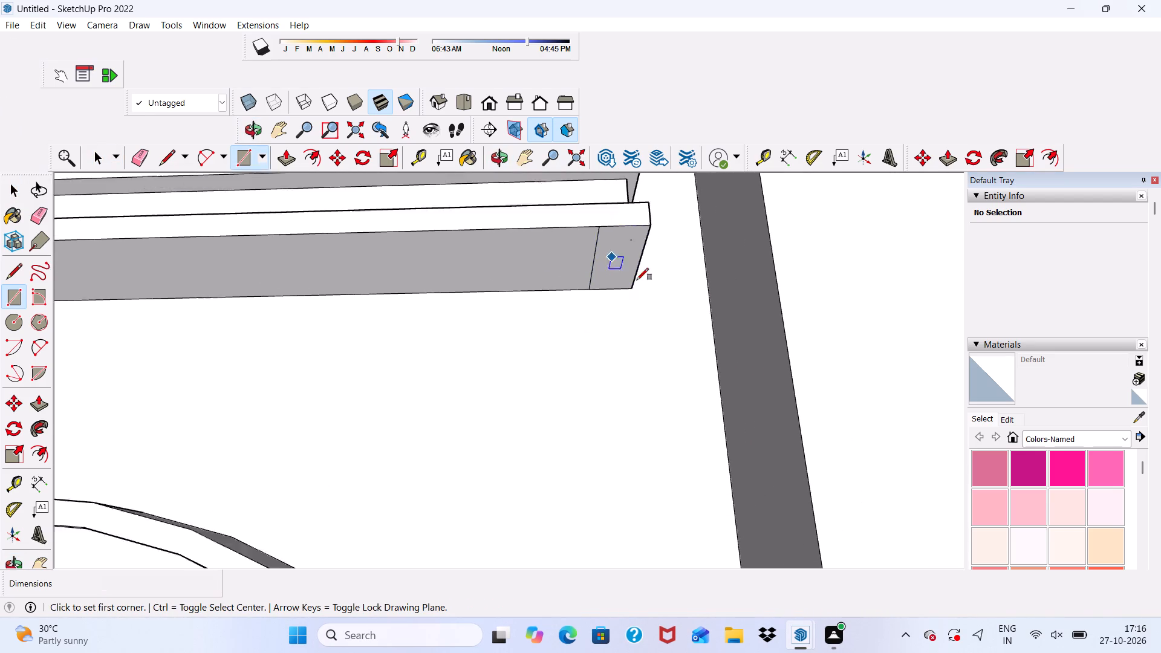
{"action": "scroll", "coordinate": [637, 280], "scroll_direction": "down", "scroll_amount": 7}
{"action": "scroll", "coordinate": [202, 296], "scroll_direction": "up", "scroll_amount": 6}
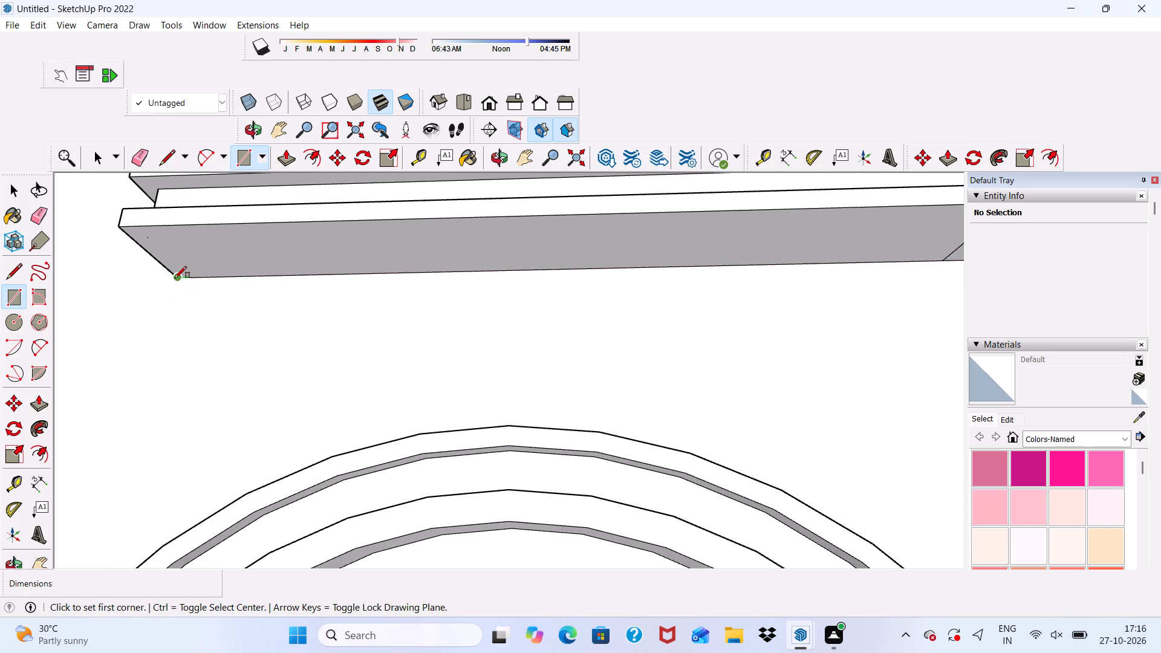
{"action": "left_click", "coordinate": [175, 278]}
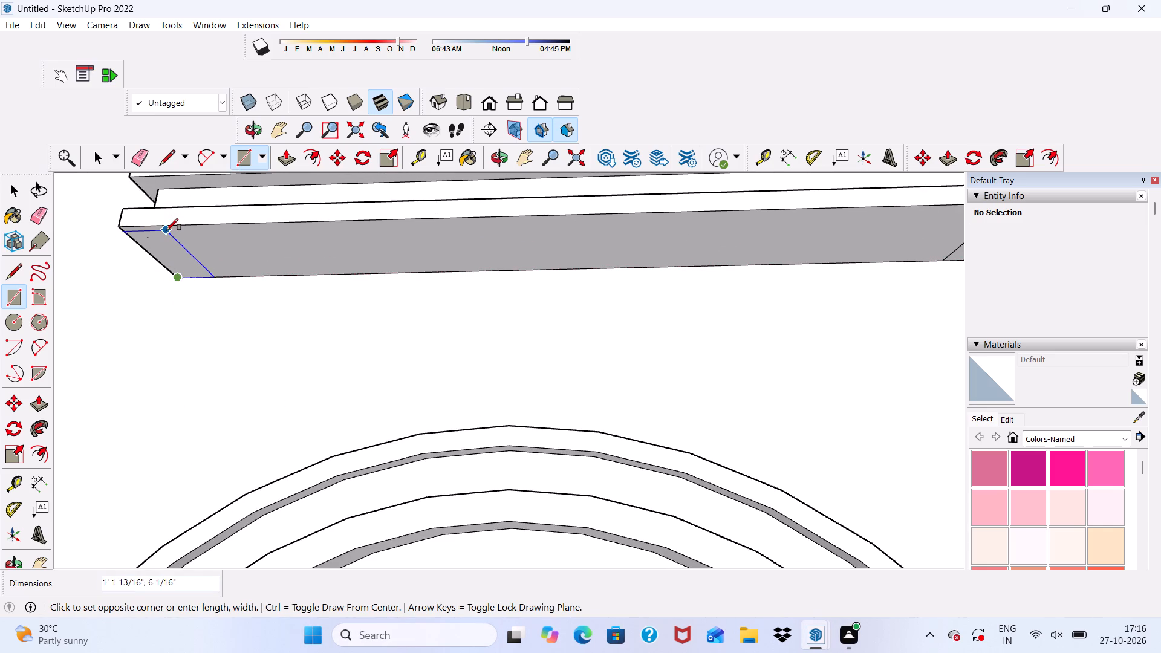
{"action": "left_click", "coordinate": [168, 227]}
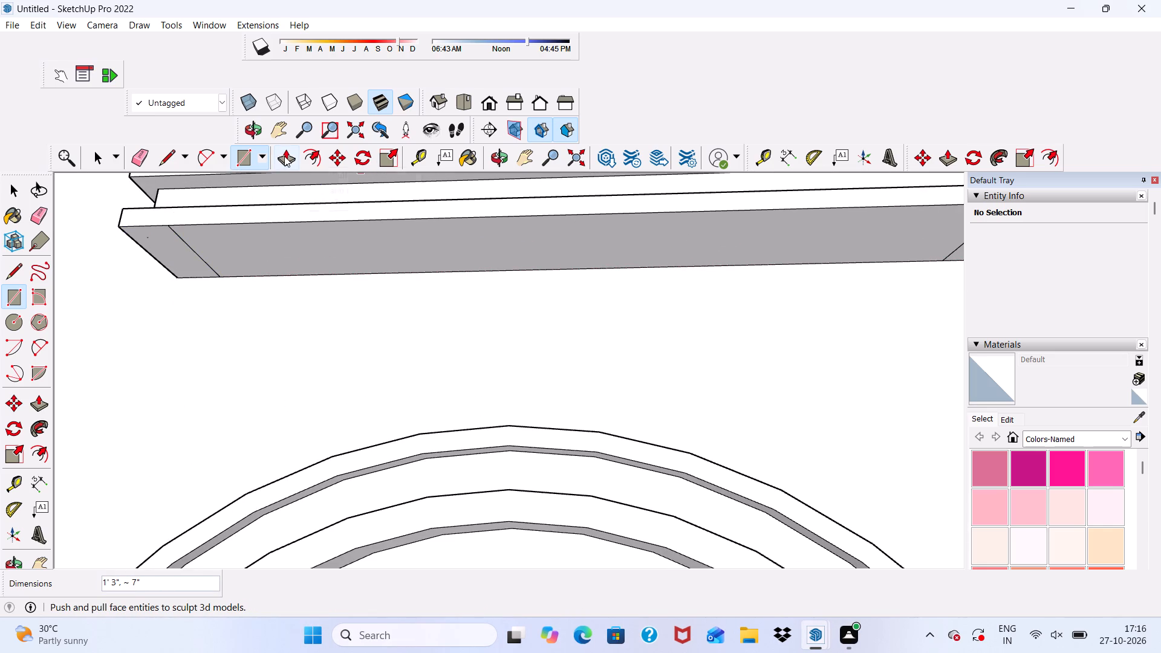
Extrude both end rectangles on the sill's underside downward 3" to form the support blocks.
{"action": "left_click", "coordinate": [285, 156]}
{"action": "scroll", "coordinate": [198, 260], "scroll_direction": "up", "scroll_amount": 3}
{"action": "left_click", "coordinate": [193, 255]}
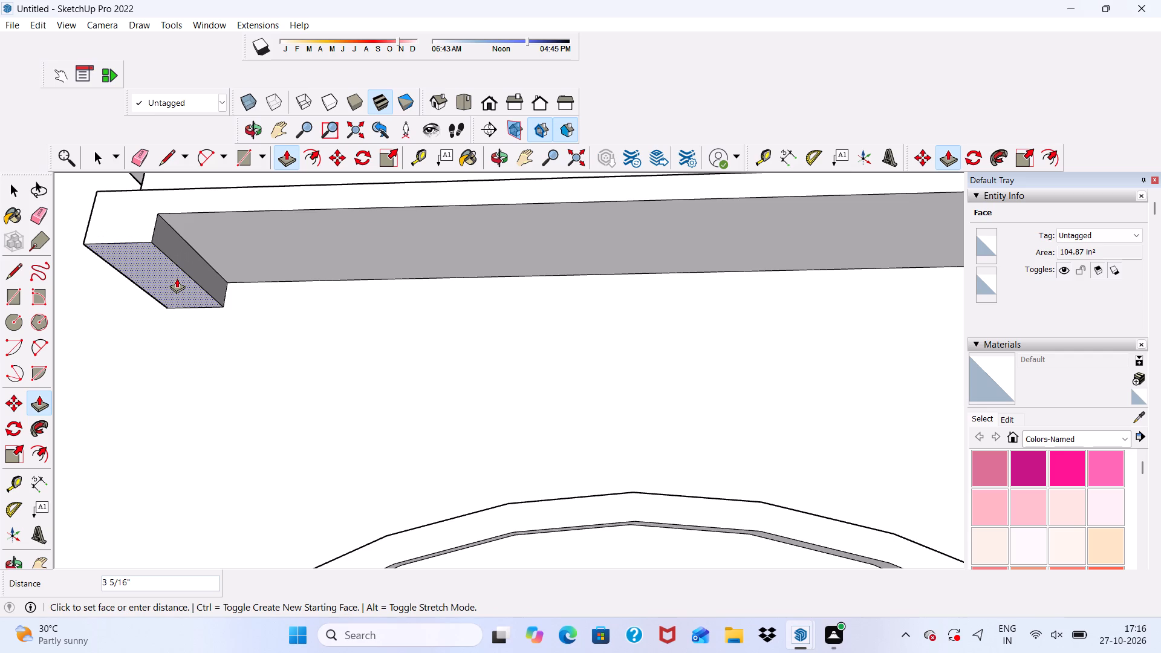
{"action": "key", "text": "3"}
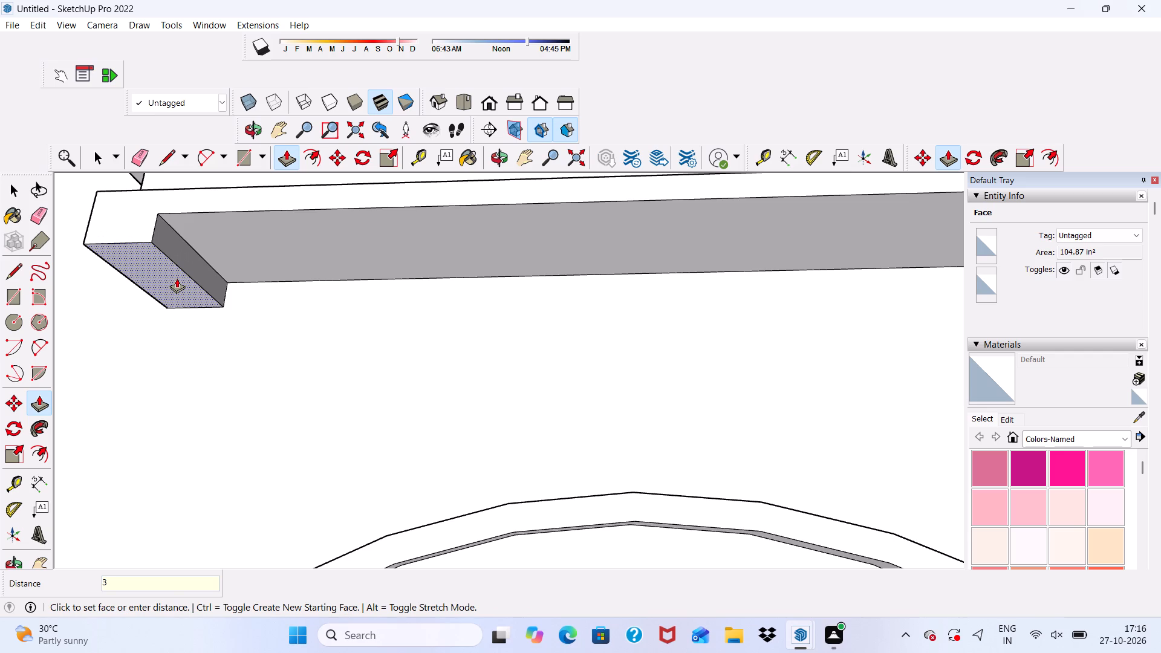
{"action": "key", "text": "shift+quotedbl"}
{"action": "key", "text": "Return"}
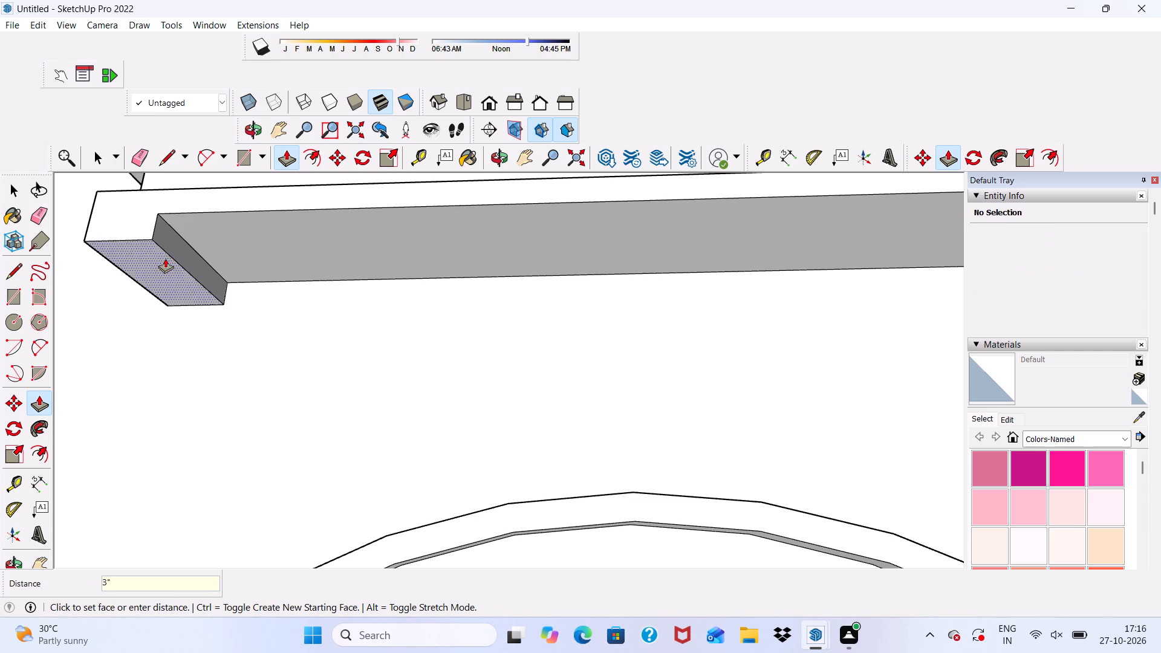
{"action": "scroll", "coordinate": [165, 258], "scroll_direction": "down", "scroll_amount": 11}
{"action": "scroll", "coordinate": [618, 226], "scroll_direction": "up", "scroll_amount": 8}
{"action": "left_click", "coordinate": [620, 226]}
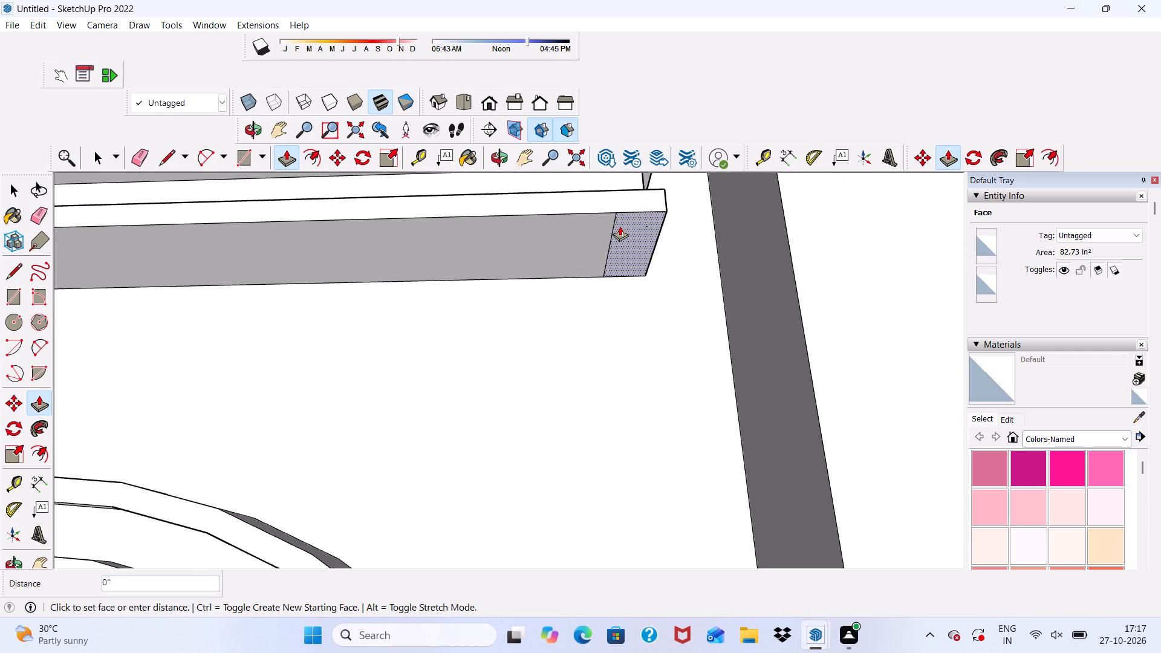
{"action": "key", "text": "3"}
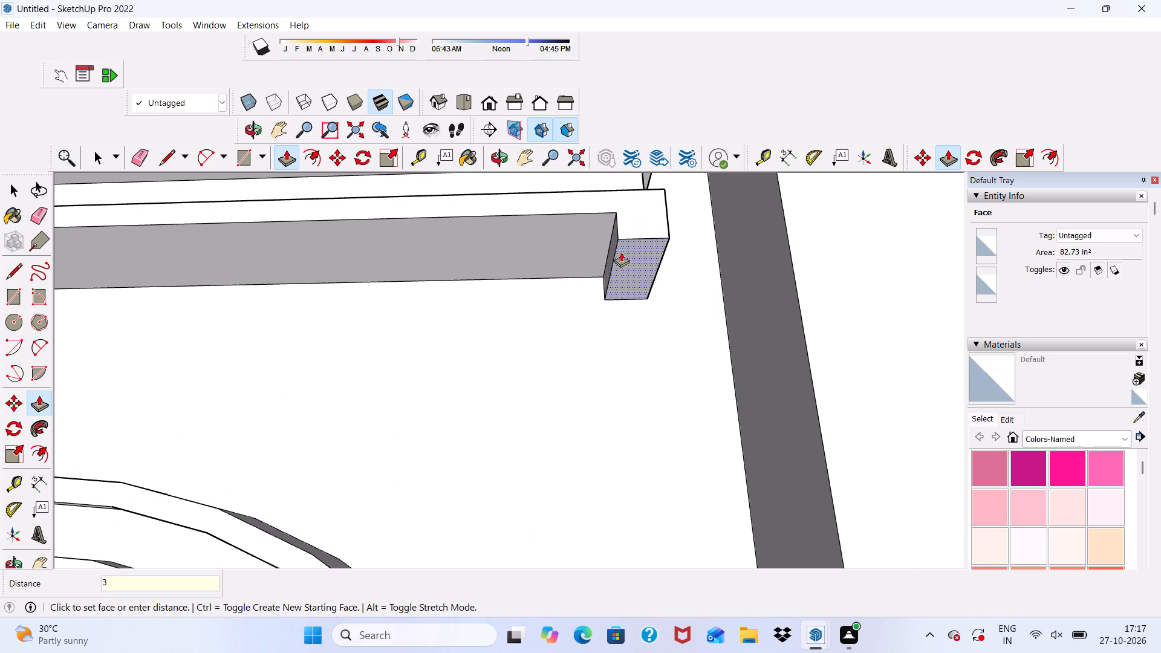
{"action": "key", "text": "shift+quotedbl"}
{"action": "key", "text": "Return"}
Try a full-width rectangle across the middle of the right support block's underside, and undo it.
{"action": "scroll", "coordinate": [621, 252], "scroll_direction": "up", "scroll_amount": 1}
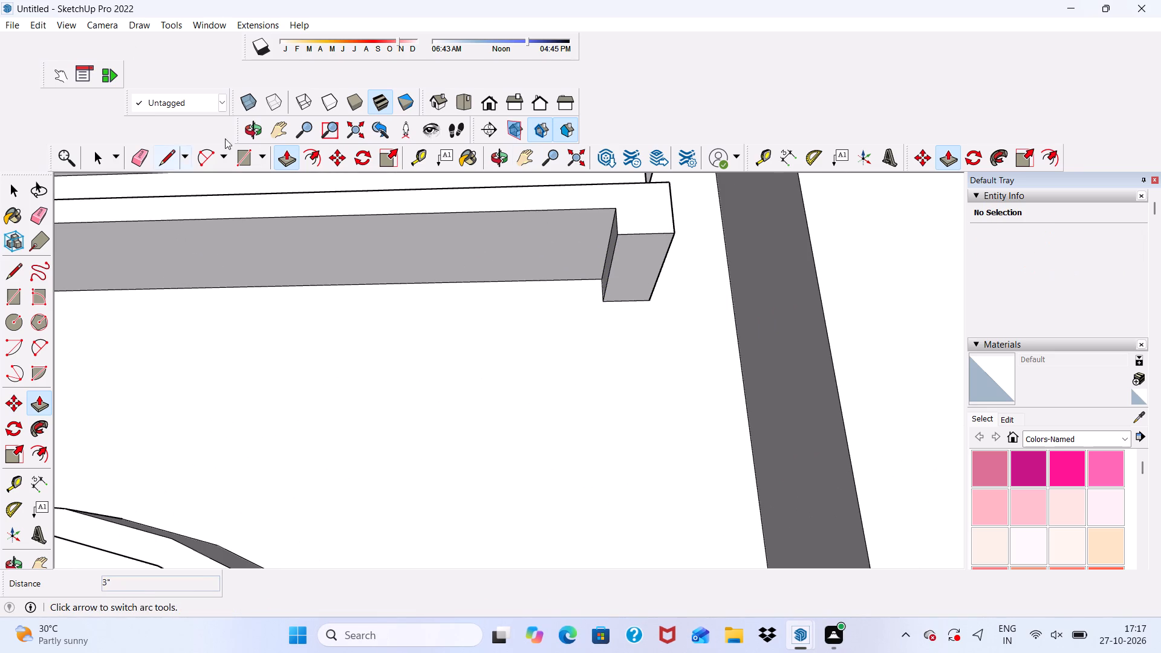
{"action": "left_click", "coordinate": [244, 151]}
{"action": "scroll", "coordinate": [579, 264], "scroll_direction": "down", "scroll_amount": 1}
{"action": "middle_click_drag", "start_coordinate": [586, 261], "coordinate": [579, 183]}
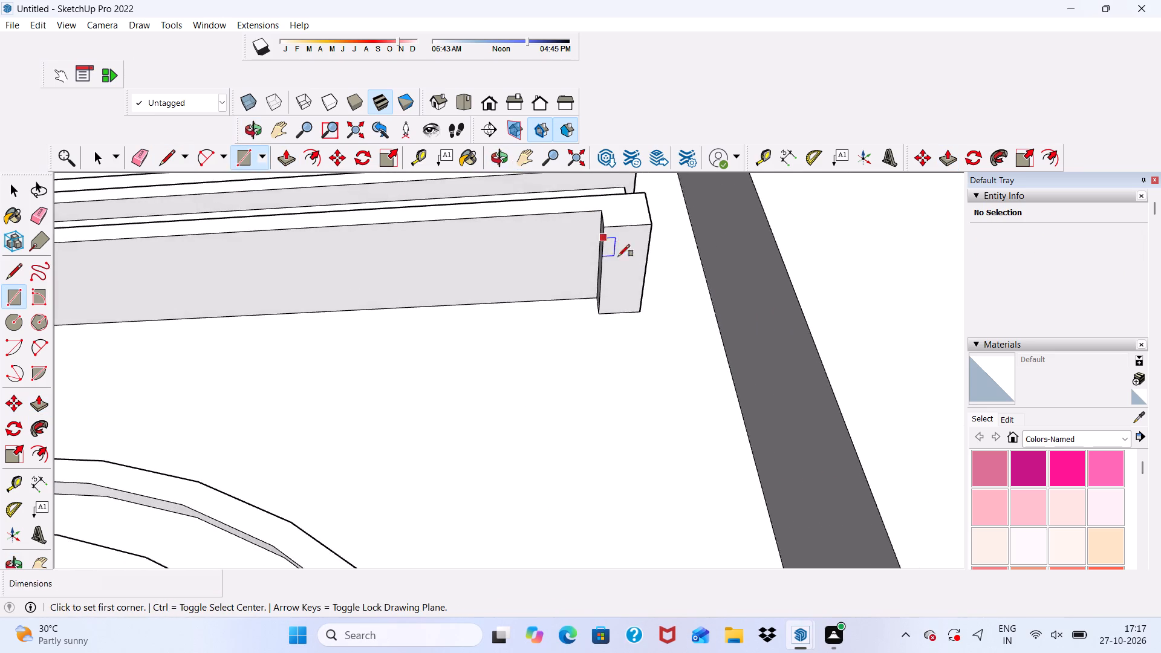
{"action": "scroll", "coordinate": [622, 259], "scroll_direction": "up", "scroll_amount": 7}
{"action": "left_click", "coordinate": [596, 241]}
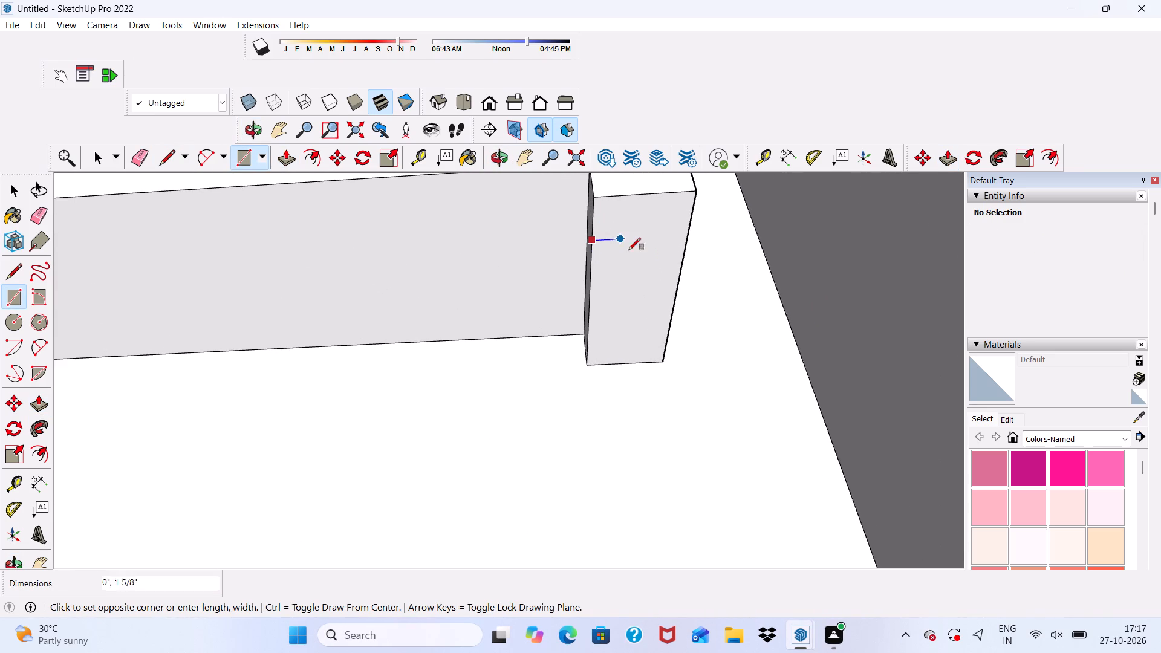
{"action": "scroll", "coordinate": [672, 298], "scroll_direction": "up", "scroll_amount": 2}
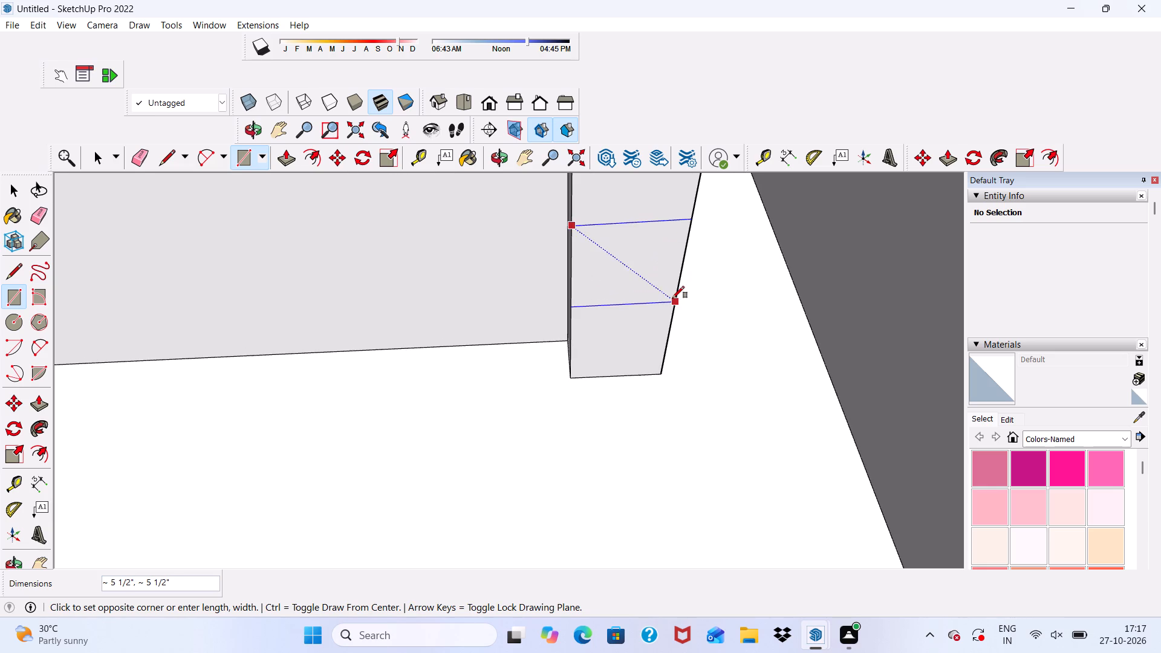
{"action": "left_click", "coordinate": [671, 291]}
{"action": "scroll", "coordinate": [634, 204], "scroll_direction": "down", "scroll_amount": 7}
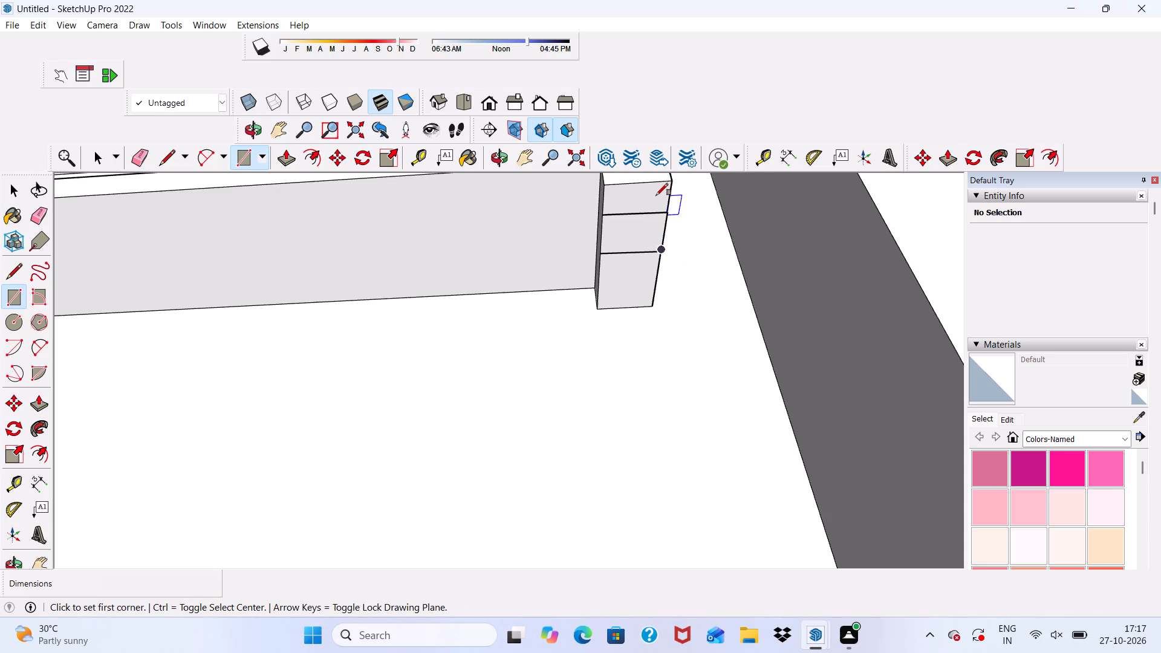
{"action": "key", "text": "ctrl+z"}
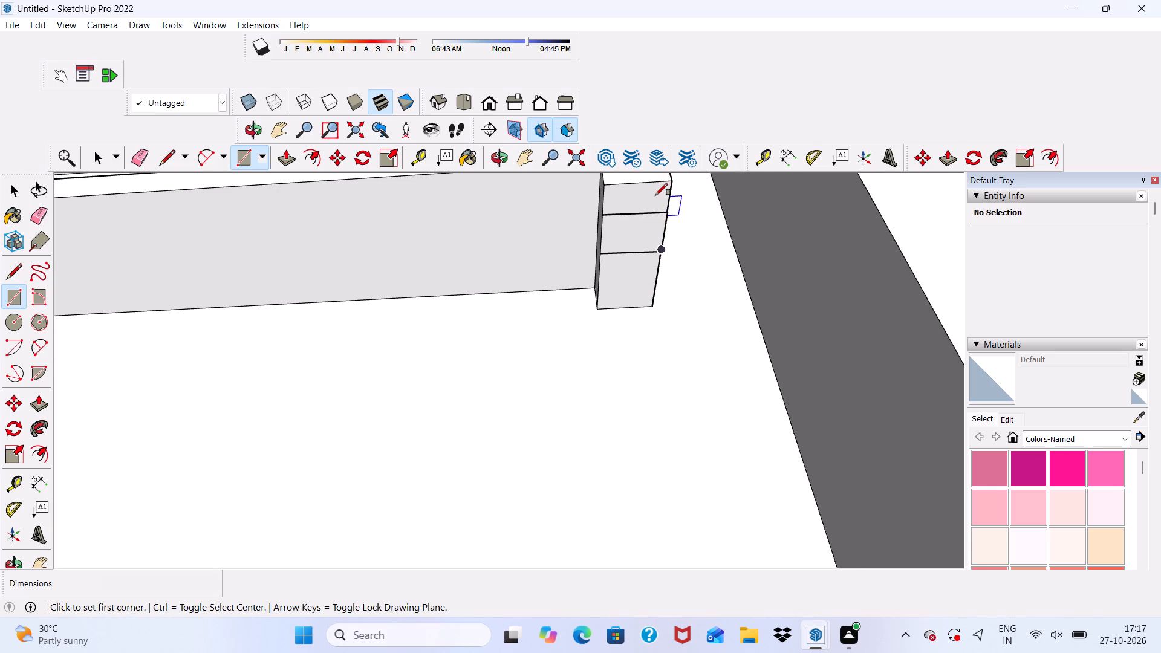
Draw a full-width rectangle across the middle of each support block's underside, about 3 3/4" by 5 1/2" on the right block.
{"action": "scroll", "coordinate": [628, 212], "scroll_direction": "up", "scroll_amount": 3}
{"action": "left_click", "coordinate": [597, 221]}
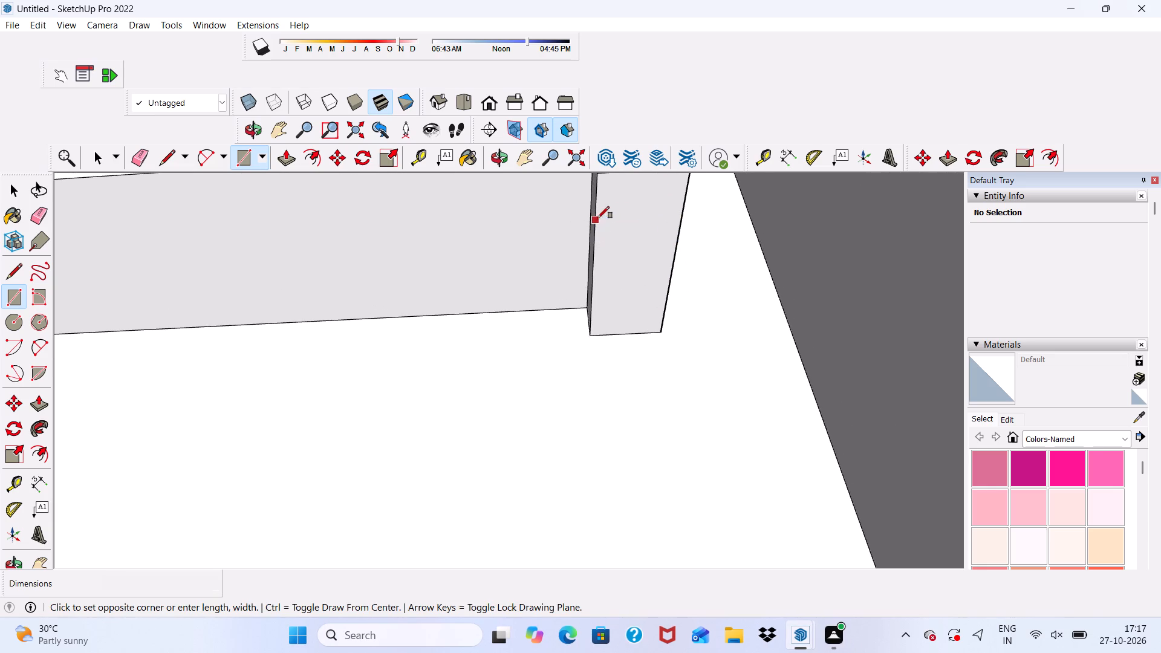
{"action": "left_click", "coordinate": [659, 258]}
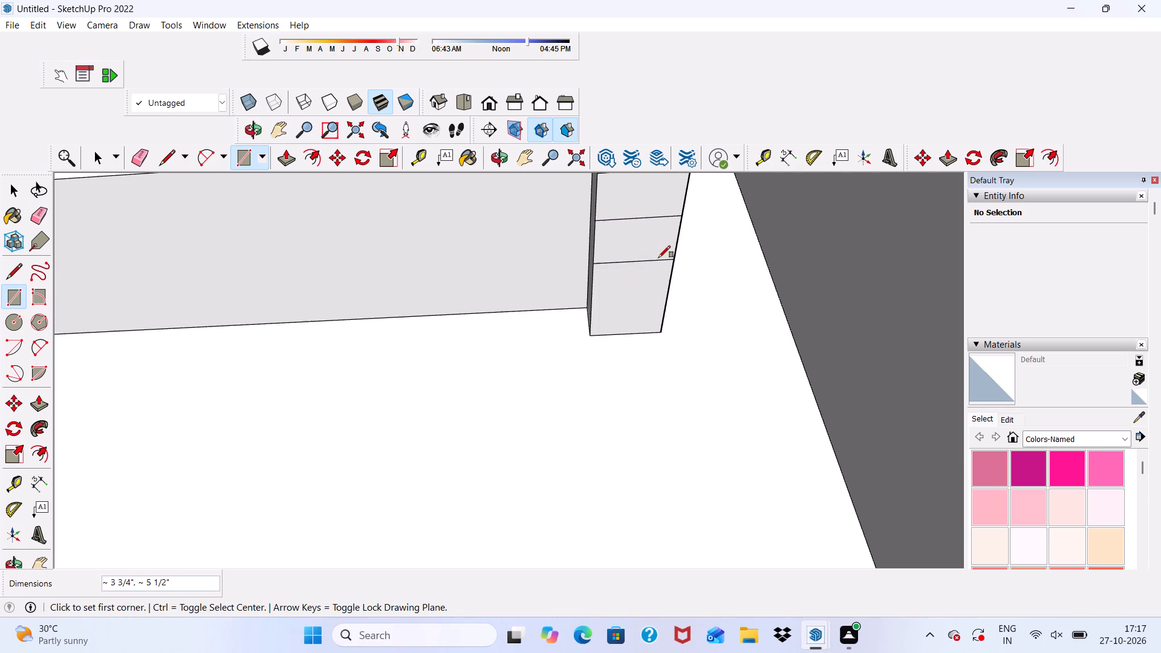
{"action": "scroll", "coordinate": [633, 235], "scroll_direction": "down", "scroll_amount": 17}
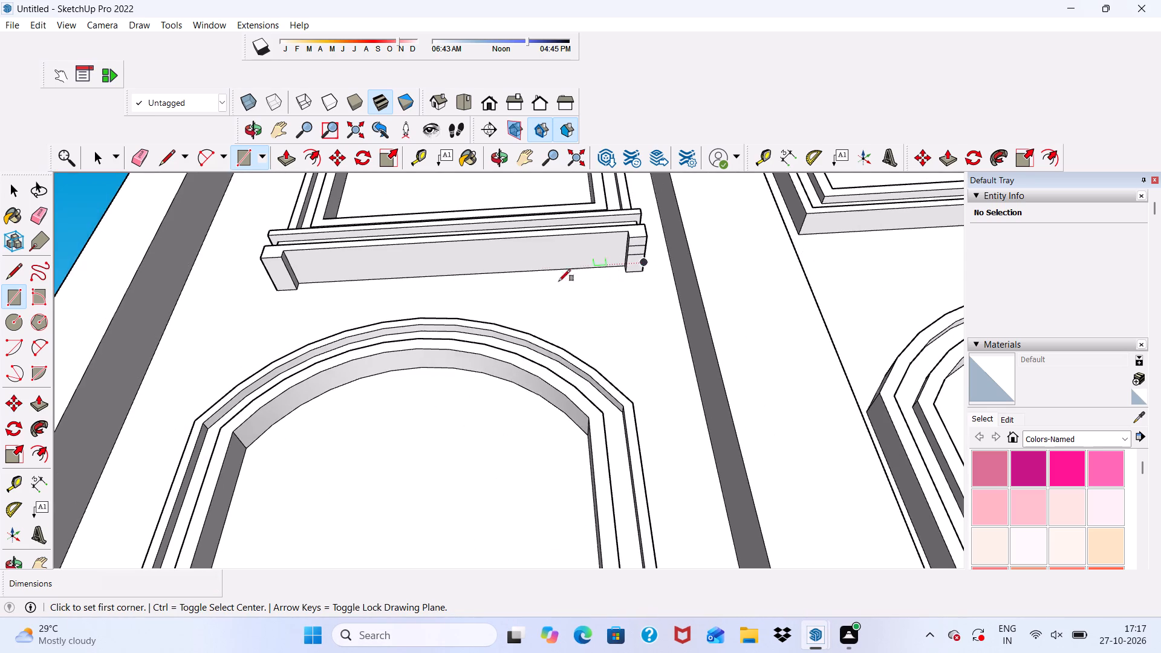
{"action": "scroll", "coordinate": [242, 283], "scroll_direction": "up", "scroll_amount": 10}
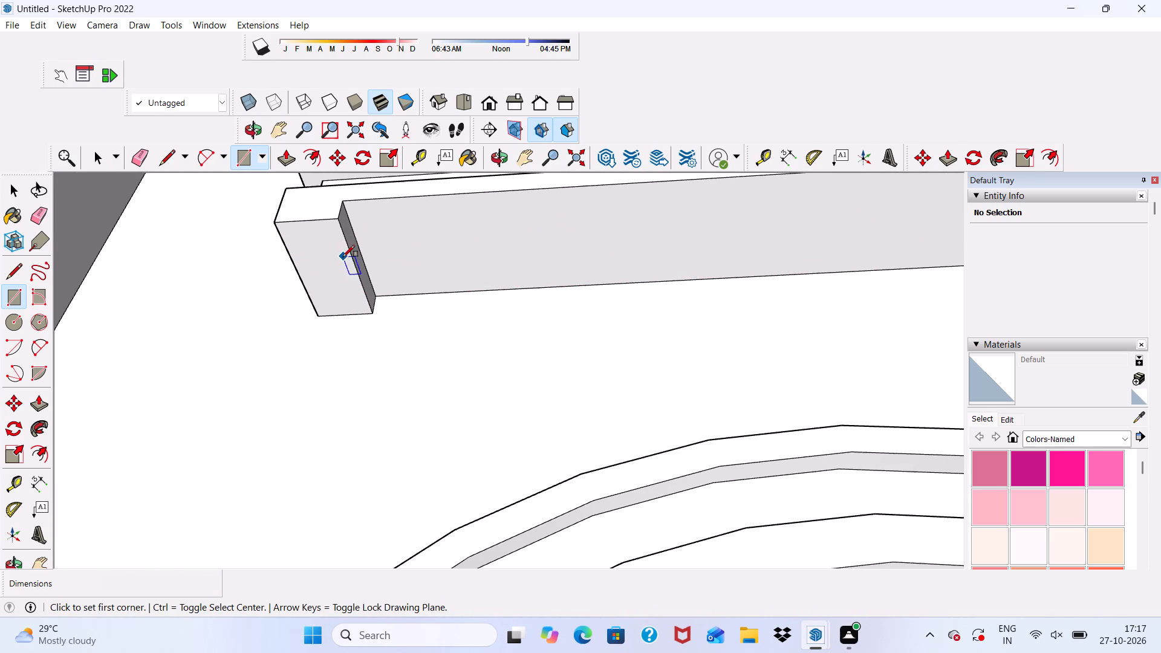
{"action": "left_click", "coordinate": [348, 252]}
{"action": "scroll", "coordinate": [317, 270], "scroll_direction": "up", "scroll_amount": 4}
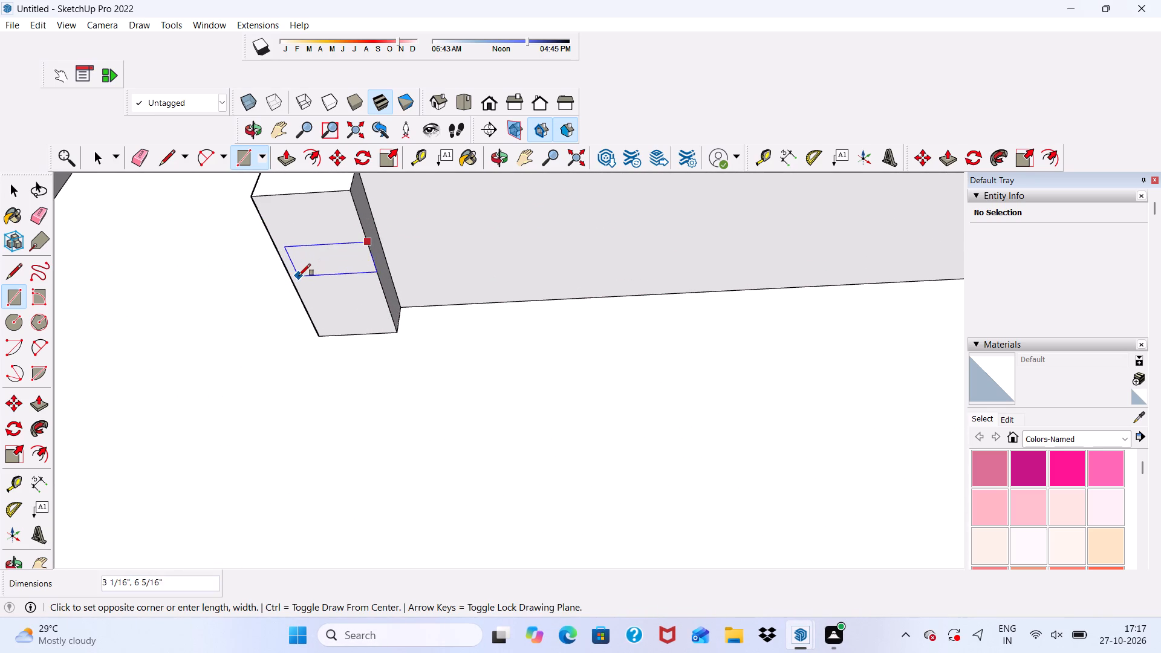
{"action": "left_click", "coordinate": [293, 284]}
Extrude the middle rectangle on the left support block's underside downward about 1 5/8" as a step.
{"action": "key", "text": "space"}
{"action": "left_click", "coordinate": [308, 262]}
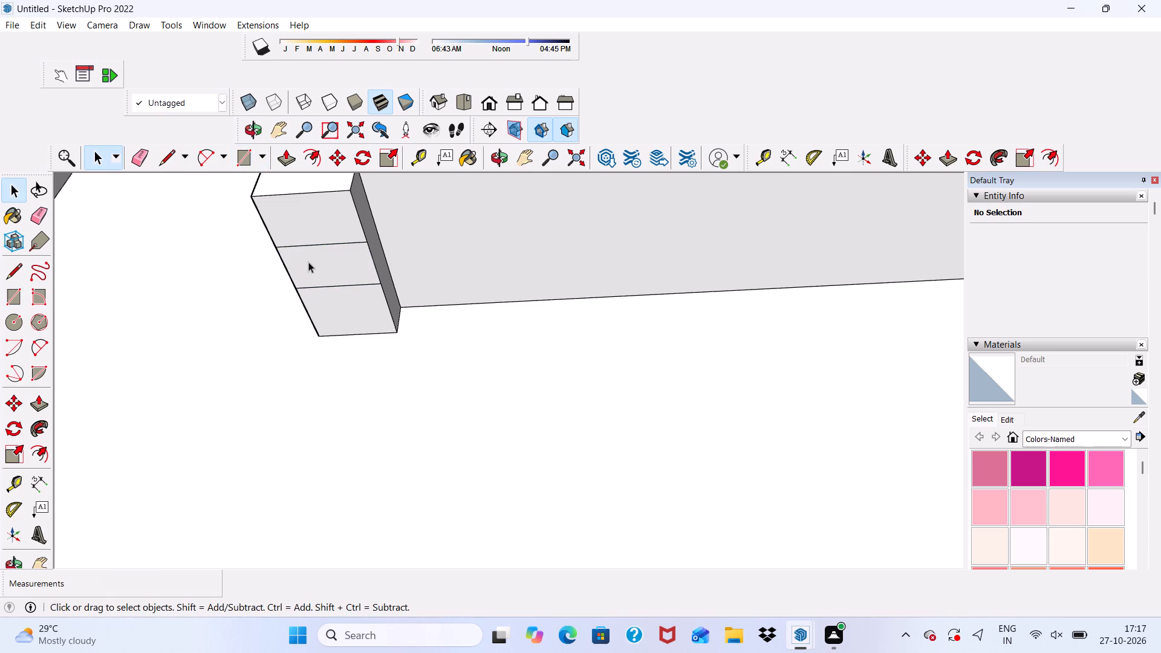
{"action": "left_click", "coordinate": [290, 160]}
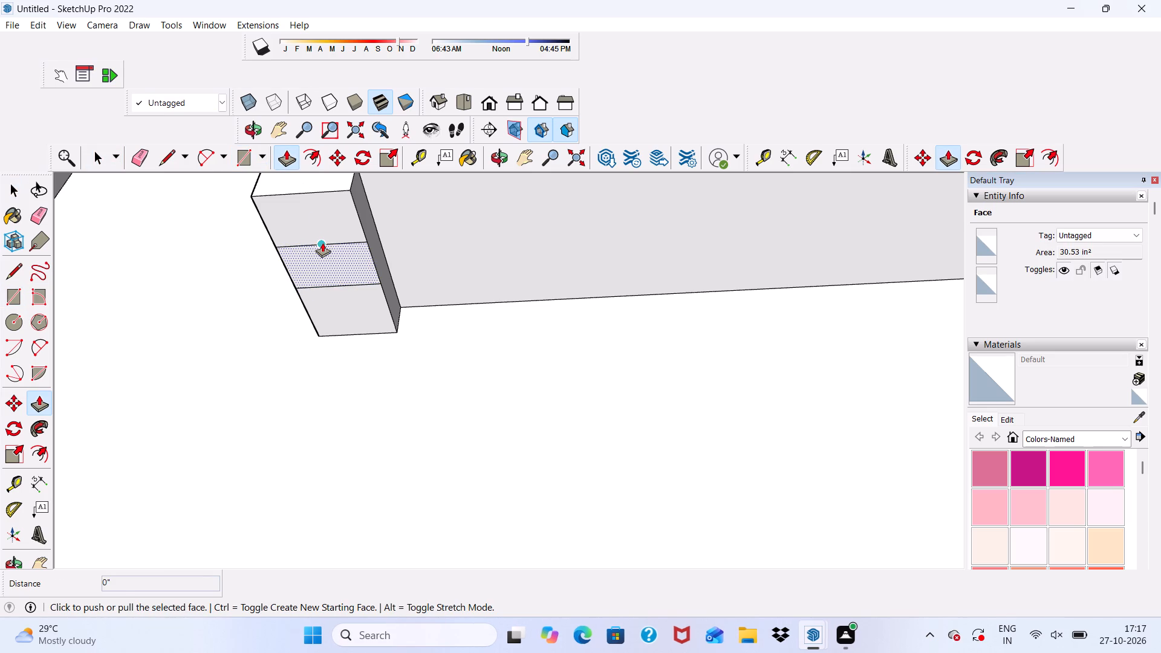
{"action": "left_click", "coordinate": [322, 242]}
{"action": "left_click", "coordinate": [318, 260]}
{"action": "scroll", "coordinate": [319, 247], "scroll_direction": "down", "scroll_amount": 6}
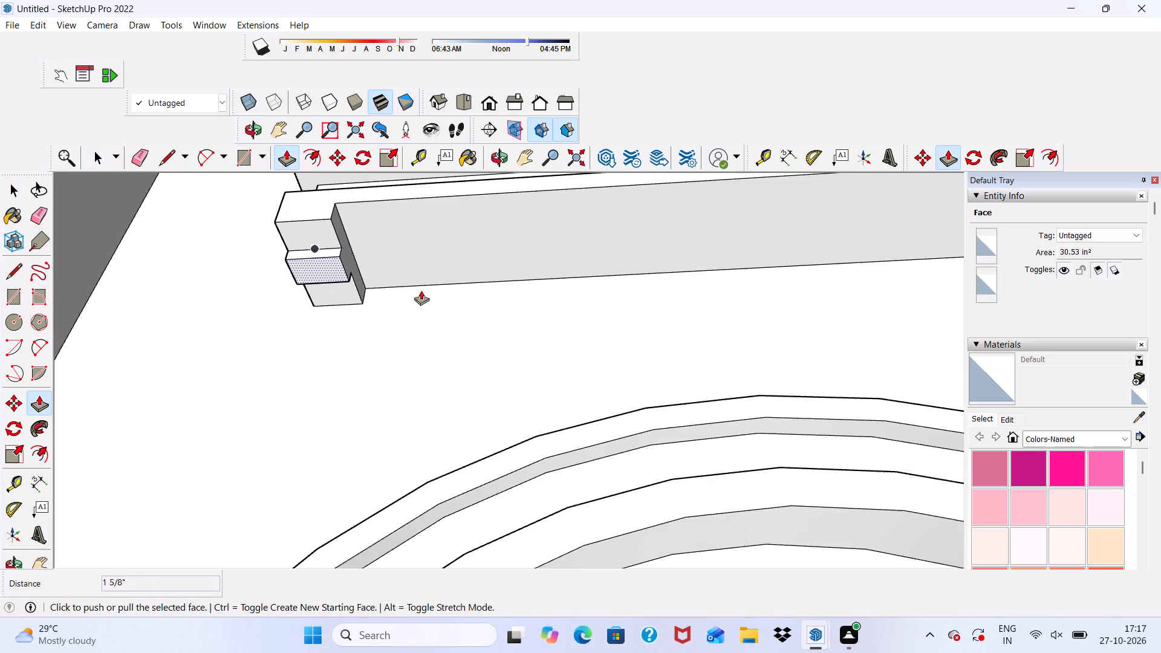
{"action": "scroll", "coordinate": [421, 282], "scroll_direction": "down", "scroll_amount": 5}
{"action": "scroll", "coordinate": [574, 296], "scroll_direction": "down", "scroll_amount": 1}
{"action": "scroll", "coordinate": [816, 226], "scroll_direction": "up", "scroll_amount": 3}
{"action": "key", "text": "space"}
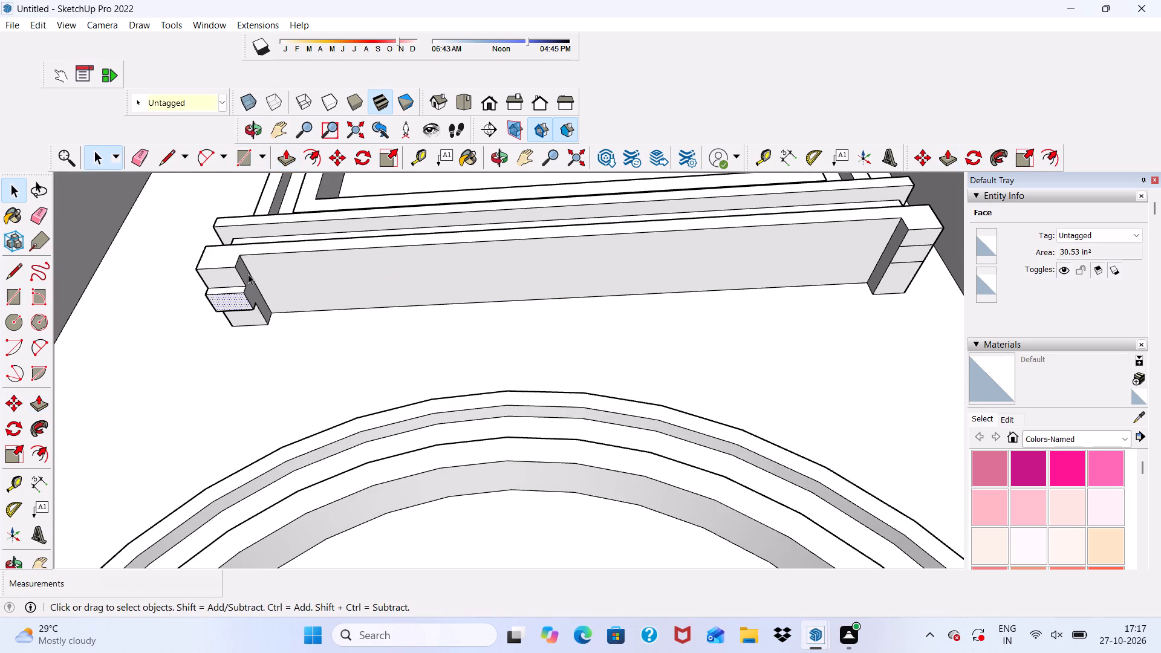
{"action": "scroll", "coordinate": [222, 257], "scroll_direction": "down", "scroll_amount": 5}
{"action": "scroll", "coordinate": [76, 224], "scroll_direction": "up", "scroll_amount": 1}
{"action": "scroll", "coordinate": [85, 238], "scroll_direction": "down", "scroll_amount": 6}
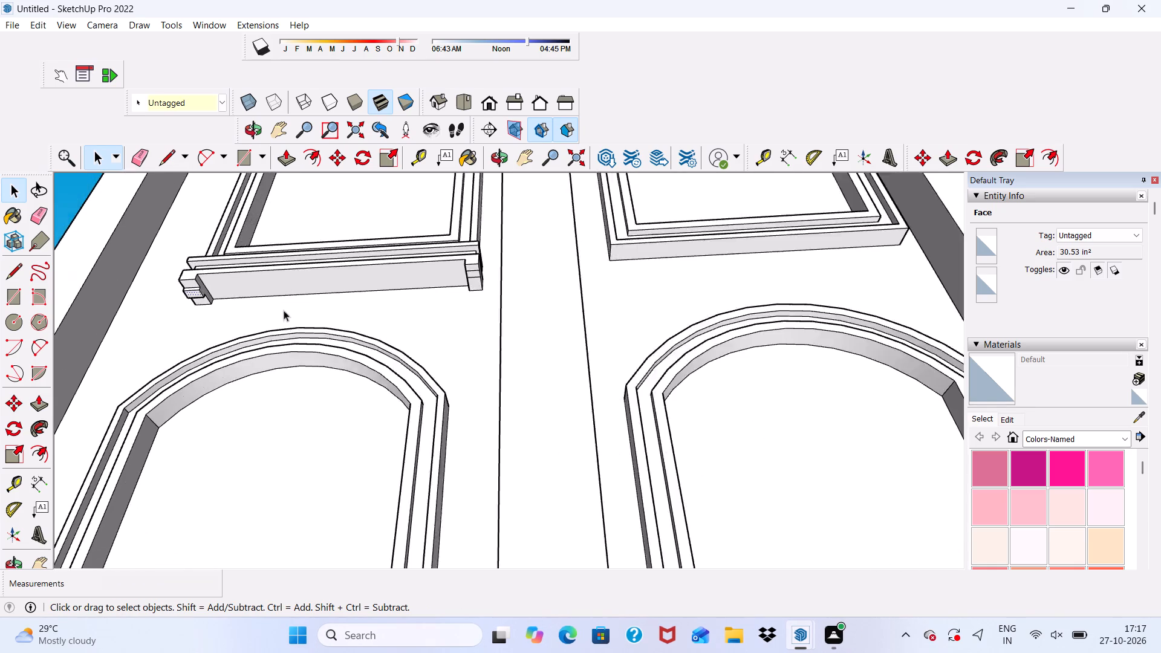
{"action": "scroll", "coordinate": [284, 310], "scroll_direction": "down", "scroll_amount": 6}
{"action": "scroll", "coordinate": [83, 249], "scroll_direction": "up", "scroll_amount": 1}
{"action": "left_click", "coordinate": [66, 241]}
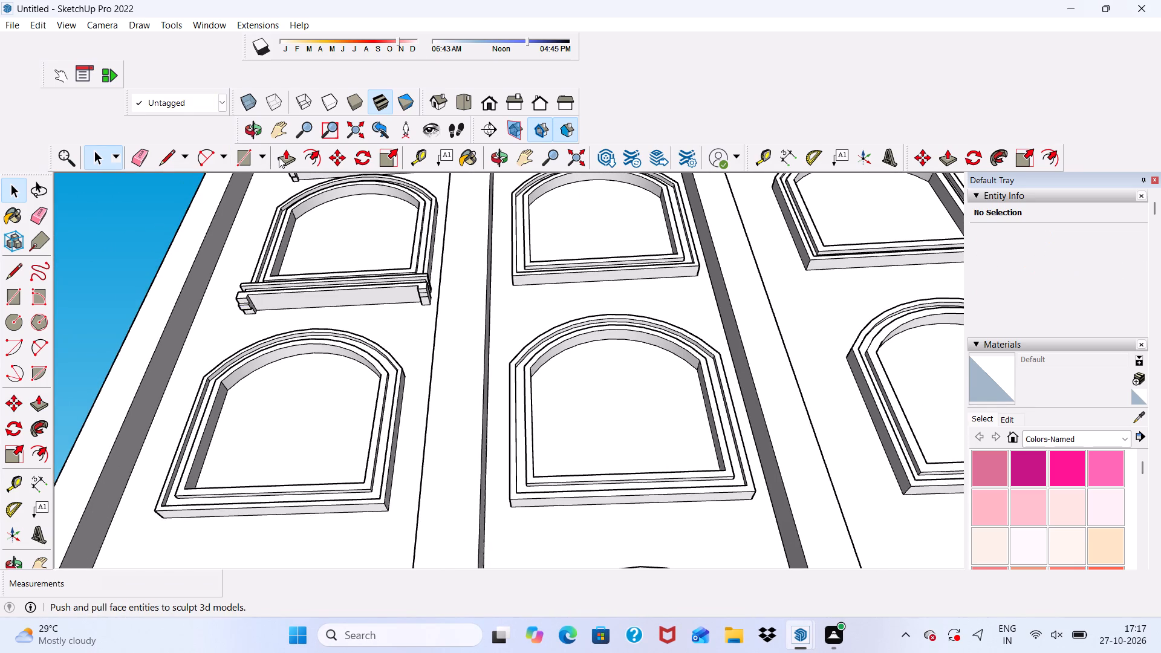
Extrude the middle rectangle on the right support block's underside downward about 1 1/16" as a step.
{"action": "left_click", "coordinate": [279, 157]}
{"action": "scroll", "coordinate": [324, 276], "scroll_direction": "up", "scroll_amount": 12}
{"action": "scroll", "coordinate": [518, 305], "scroll_direction": "up", "scroll_amount": 6}
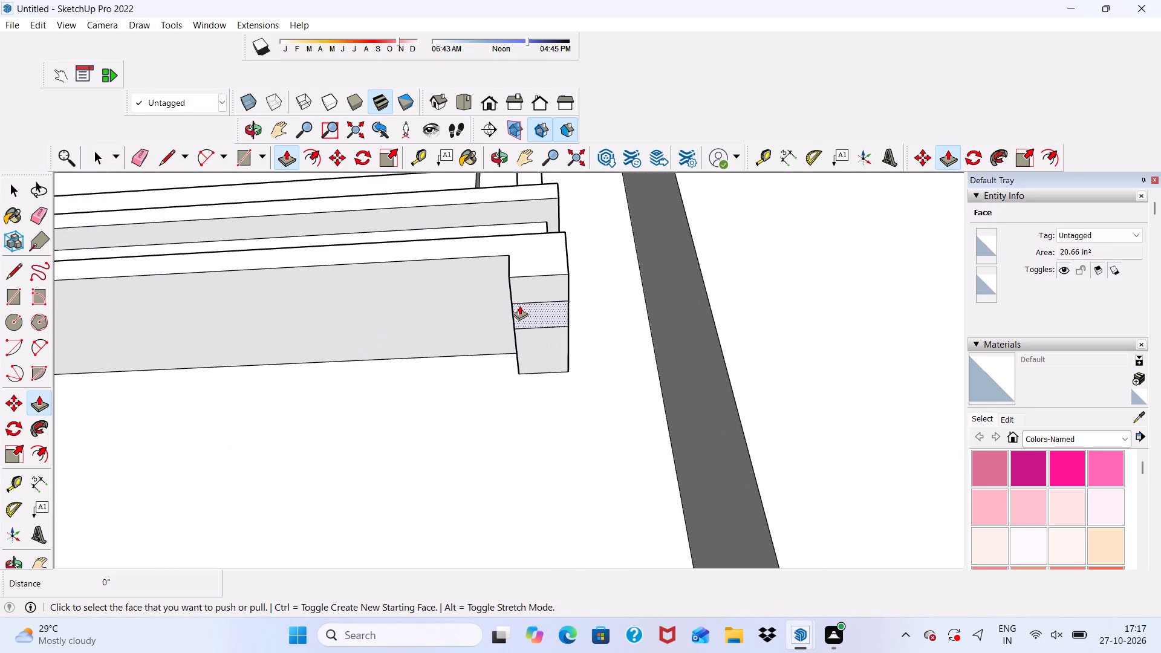
{"action": "left_click", "coordinate": [523, 309]}
{"action": "left_click", "coordinate": [519, 317]}
{"action": "scroll", "coordinate": [489, 250], "scroll_direction": "down", "scroll_amount": 3}
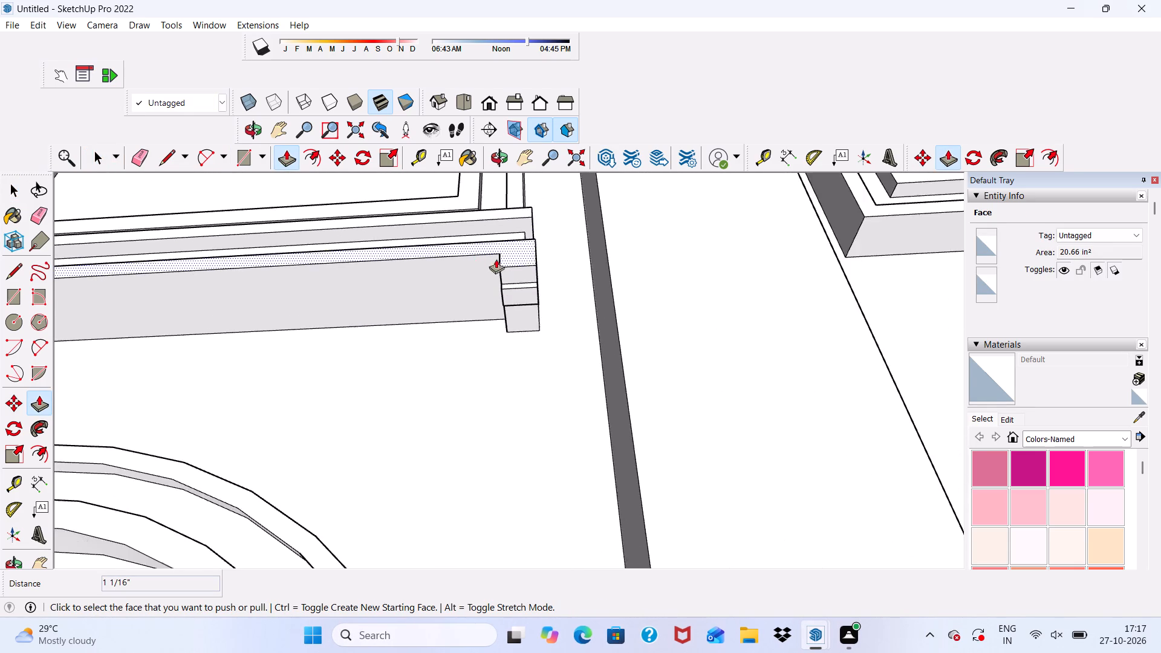
{"action": "scroll", "coordinate": [496, 259], "scroll_direction": "down", "scroll_amount": 9}
{"action": "key", "text": "space"}
Examine the new sill and its stepped support blocks from several angles against the whole facade.
{"action": "scroll", "coordinate": [503, 294], "scroll_direction": "down", "scroll_amount": 1}
{"action": "middle_click_drag", "start_coordinate": [503, 294], "coordinate": [409, 652]}
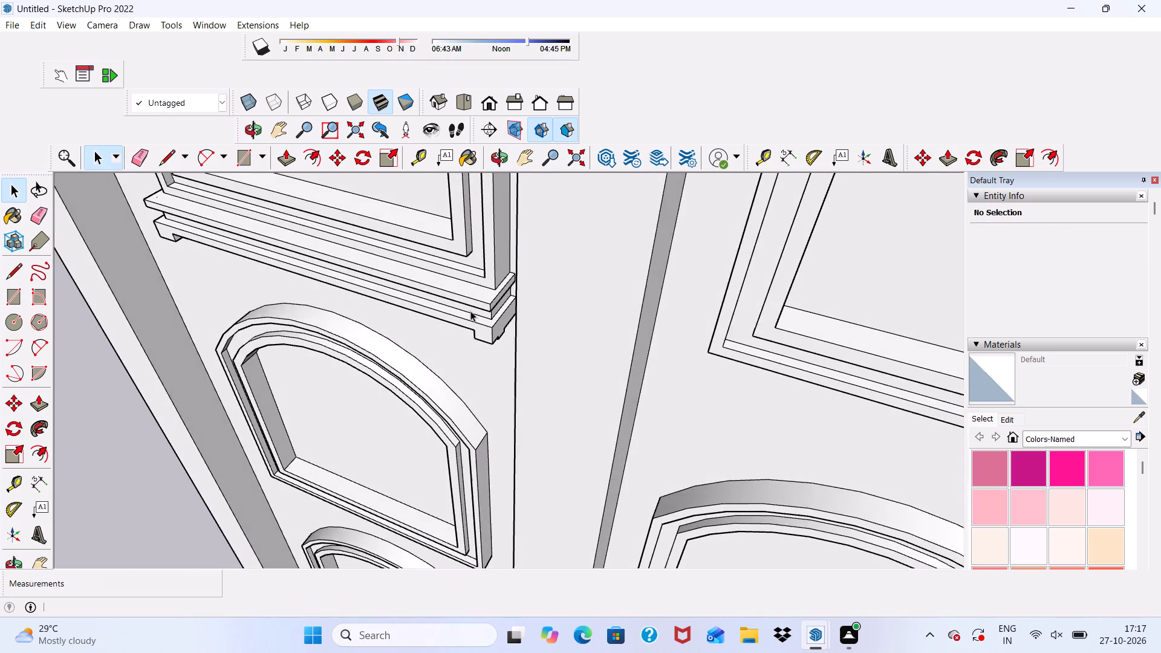
{"action": "scroll", "coordinate": [467, 301], "scroll_direction": "down", "scroll_amount": 6}
{"action": "middle_click_drag", "start_coordinate": [467, 345], "coordinate": [704, 231]}
{"action": "scroll", "coordinate": [467, 345], "scroll_direction": "up", "scroll_amount": 1}
{"action": "scroll", "coordinate": [438, 302], "scroll_direction": "down", "scroll_amount": 12}
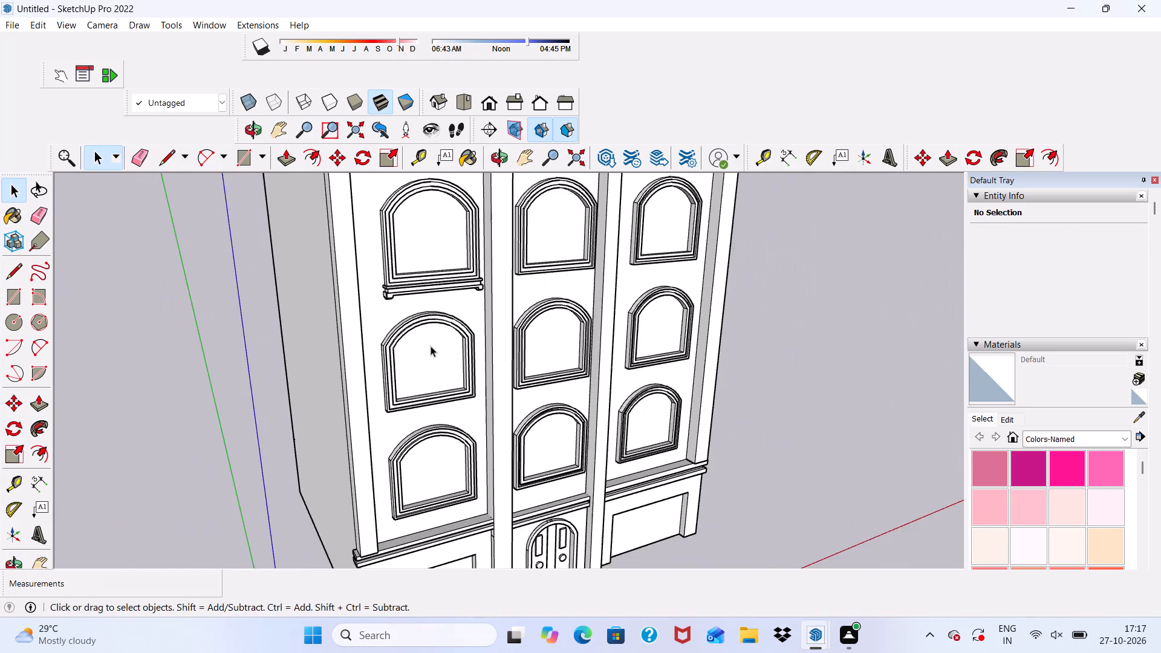
{"action": "middle_click_drag", "start_coordinate": [431, 346], "coordinate": [354, 219]}
{"action": "scroll", "coordinate": [354, 218], "scroll_direction": "up", "scroll_amount": 8}
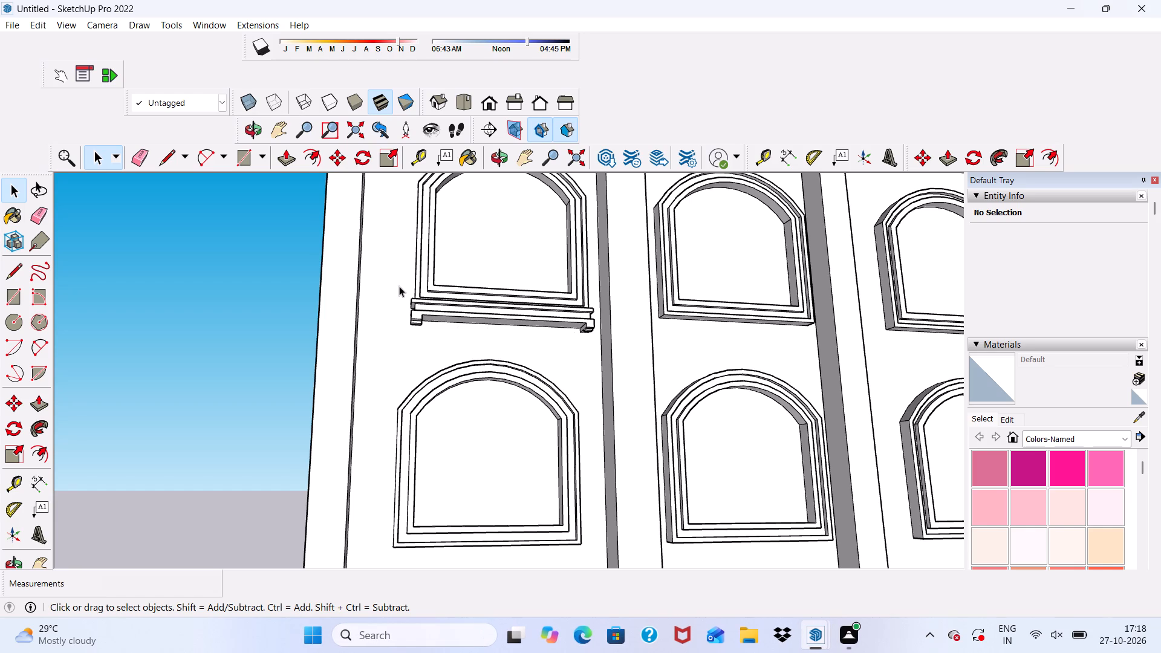
{"action": "scroll", "coordinate": [408, 306], "scroll_direction": "down", "scroll_amount": 5}
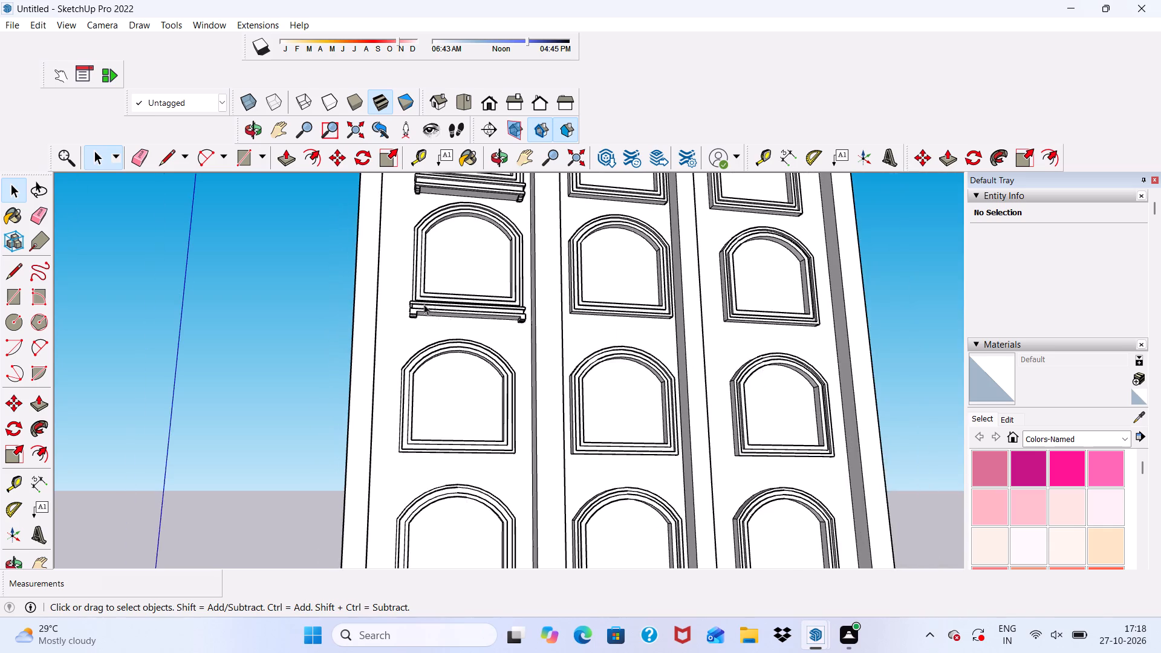
{"action": "middle_click_drag", "start_coordinate": [484, 349], "coordinate": [342, 437]}
{"action": "scroll", "coordinate": [351, 288], "scroll_direction": "down", "scroll_amount": 6}
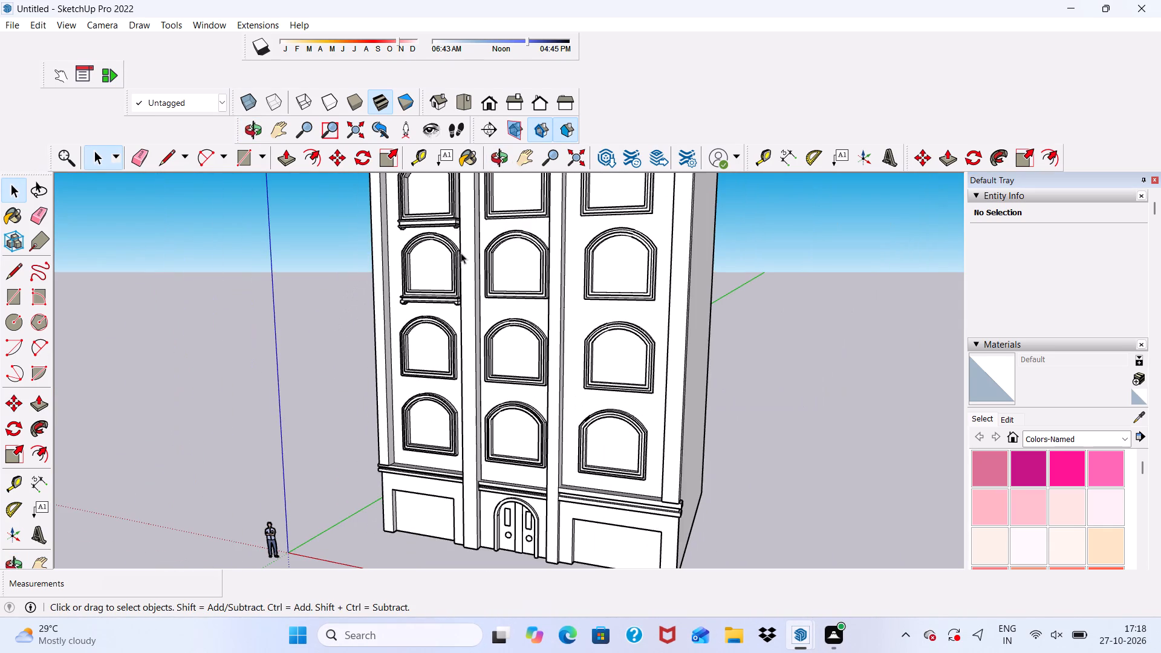
{"action": "scroll", "coordinate": [461, 249], "scroll_direction": "up", "scroll_amount": 5}
{"action": "scroll", "coordinate": [417, 278], "scroll_direction": "up", "scroll_amount": 5}
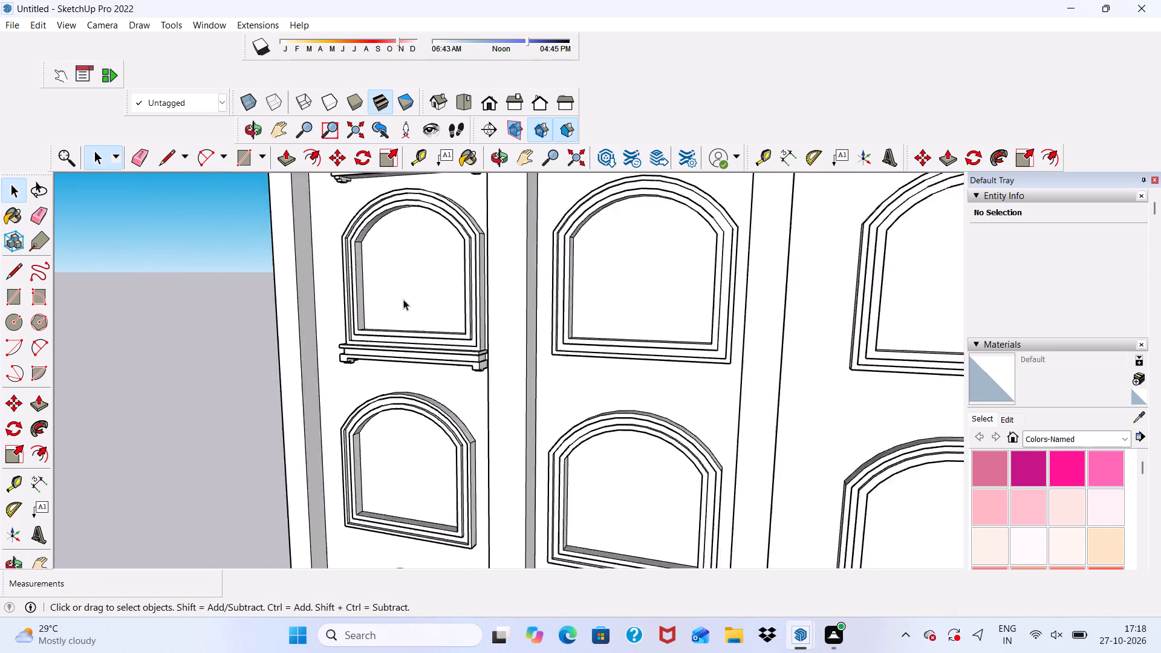
Draw a rectangle about 10' 15/16" by 10 11/16" on the wall directly beneath the next trimmed window below the finished sill.
{"action": "scroll", "coordinate": [403, 299], "scroll_direction": "up", "scroll_amount": 1}
{"action": "middle_click_drag", "start_coordinate": [345, 423], "coordinate": [454, 362]}
{"action": "scroll", "coordinate": [412, 398], "scroll_direction": "up", "scroll_amount": 3}
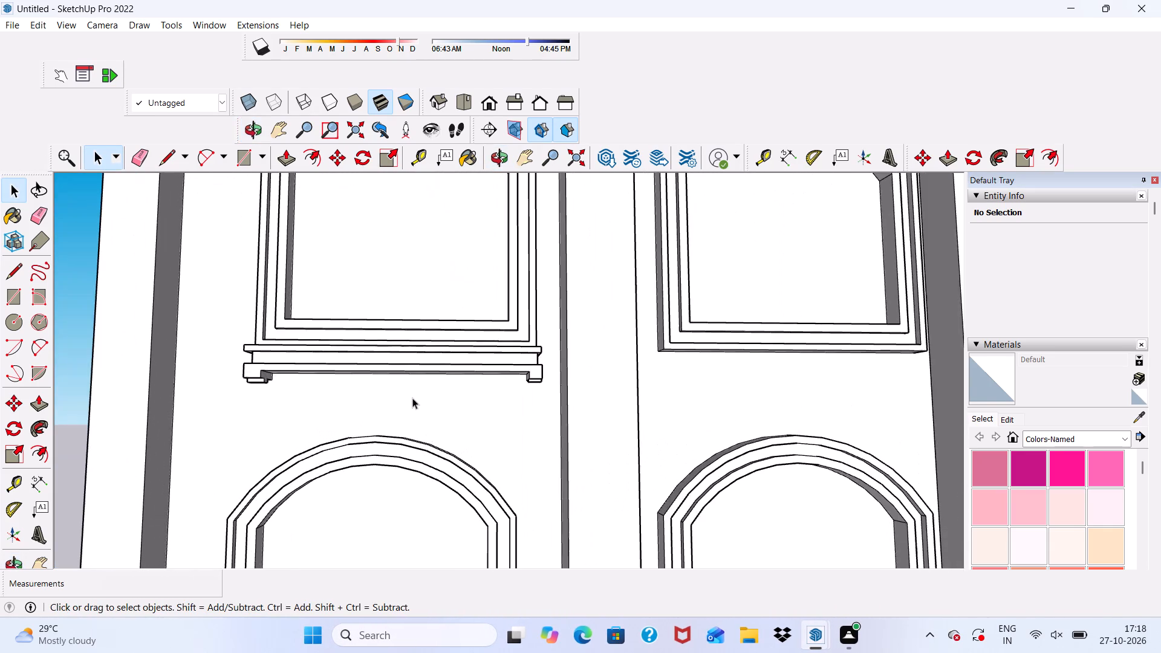
{"action": "scroll", "coordinate": [398, 359], "scroll_direction": "down", "scroll_amount": 4}
{"action": "scroll", "coordinate": [394, 282], "scroll_direction": "up", "scroll_amount": 6}
{"action": "scroll", "coordinate": [389, 271], "scroll_direction": "down", "scroll_amount": 7}
{"action": "middle_click_drag", "start_coordinate": [385, 265], "coordinate": [356, 394]}
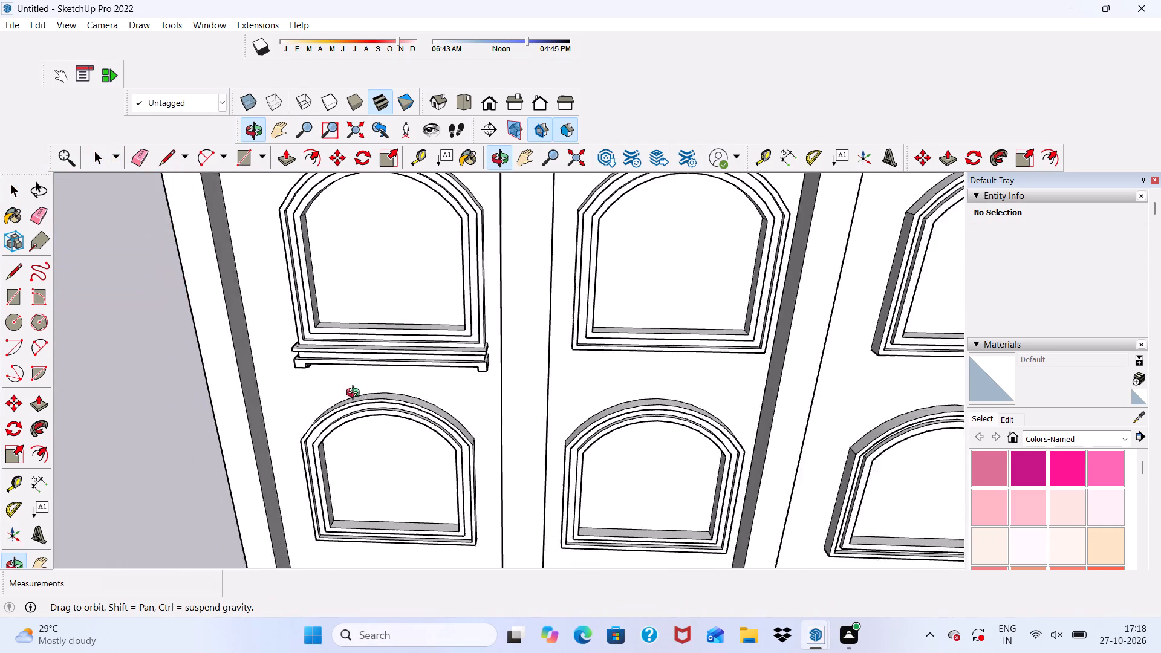
{"action": "middle_click_drag", "start_coordinate": [356, 394], "coordinate": [395, 290]}
{"action": "scroll", "coordinate": [426, 271], "scroll_direction": "up", "scroll_amount": 1}
{"action": "scroll", "coordinate": [430, 243], "scroll_direction": "down", "scroll_amount": 7}
{"action": "scroll", "coordinate": [374, 466], "scroll_direction": "up", "scroll_amount": 11}
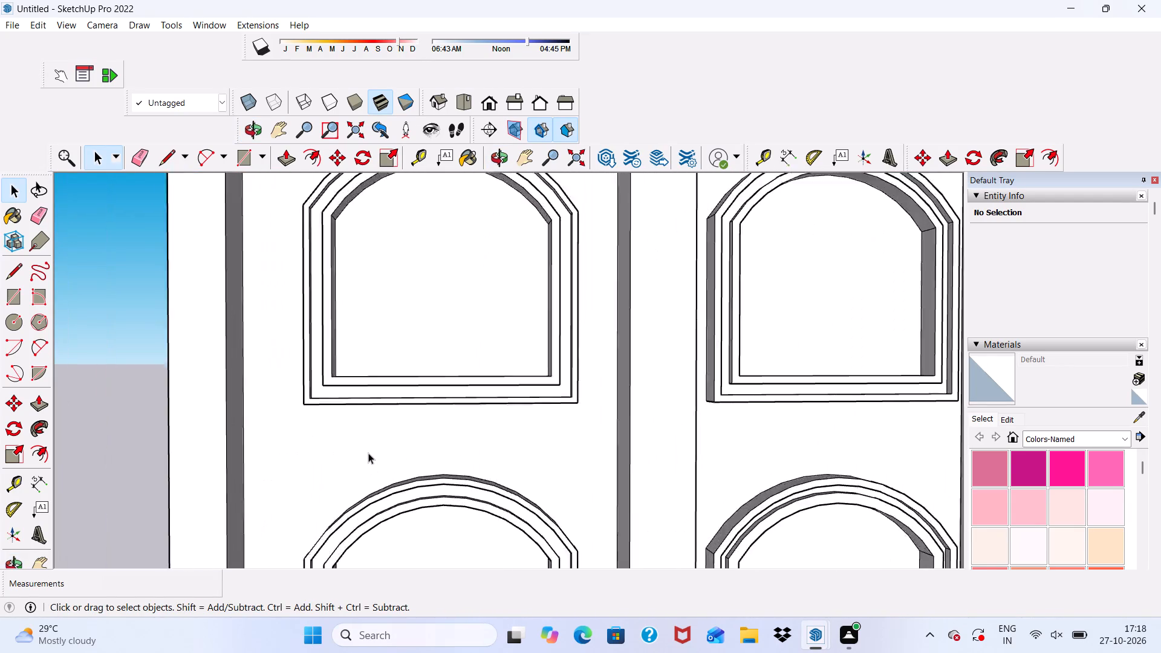
{"action": "scroll", "coordinate": [368, 453], "scroll_direction": "up", "scroll_amount": 3}
{"action": "middle_click_drag", "start_coordinate": [368, 435], "coordinate": [367, 314]}
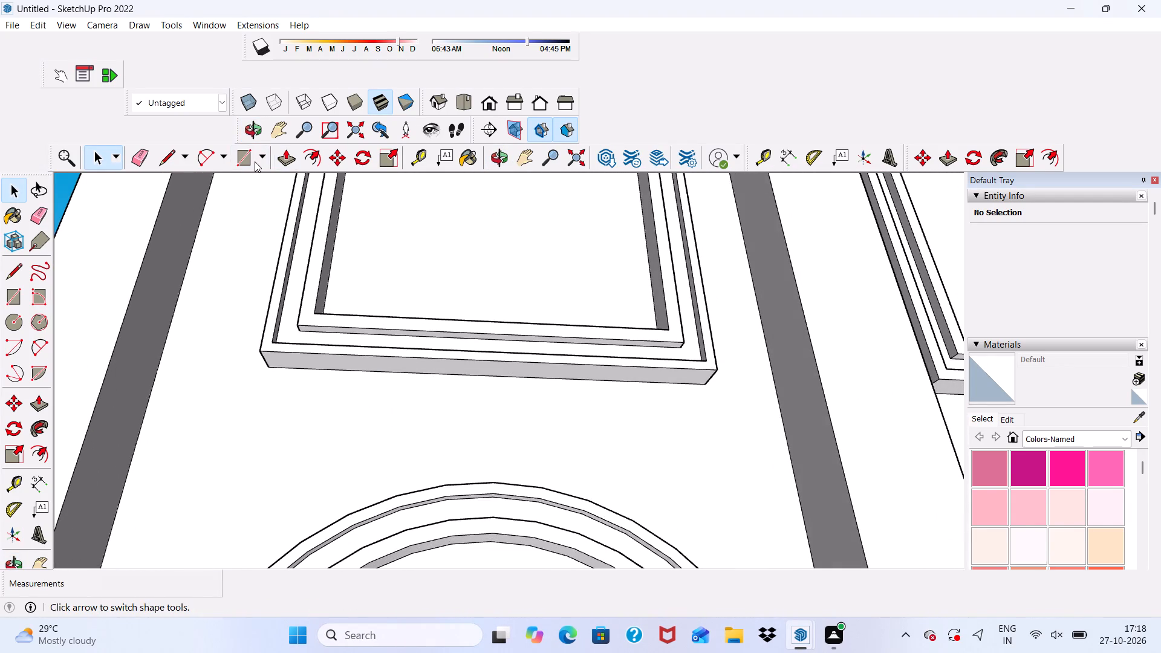
{"action": "left_click", "coordinate": [239, 161]}
{"action": "scroll", "coordinate": [230, 278], "scroll_direction": "down", "scroll_amount": 5}
{"action": "scroll", "coordinate": [284, 451], "scroll_direction": "up", "scroll_amount": 5}
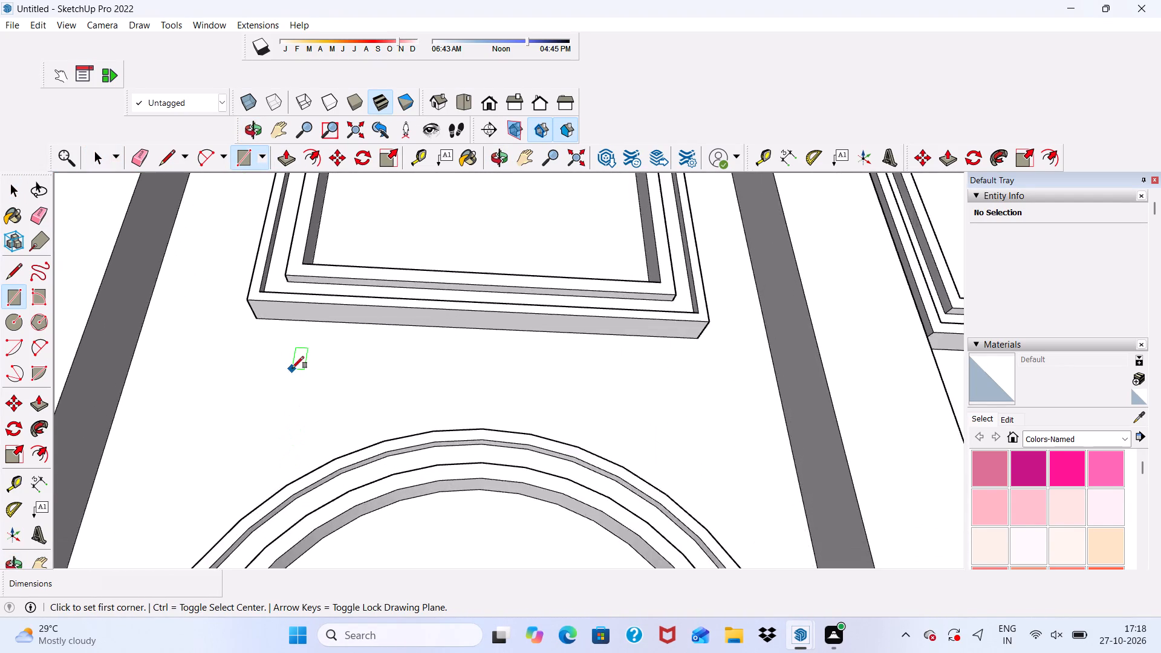
{"action": "scroll", "coordinate": [291, 363], "scroll_direction": "up", "scroll_amount": 4}
{"action": "left_click", "coordinate": [244, 302]}
{"action": "scroll", "coordinate": [250, 311], "scroll_direction": "down", "scroll_amount": 5}
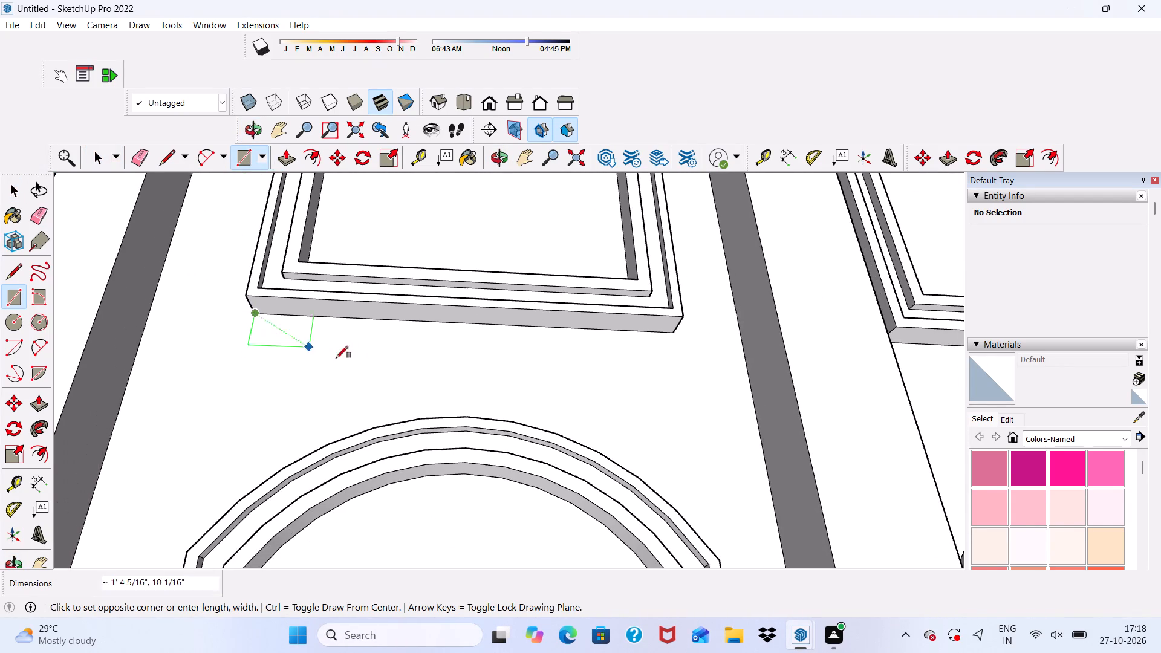
{"action": "left_click", "coordinate": [678, 365]}
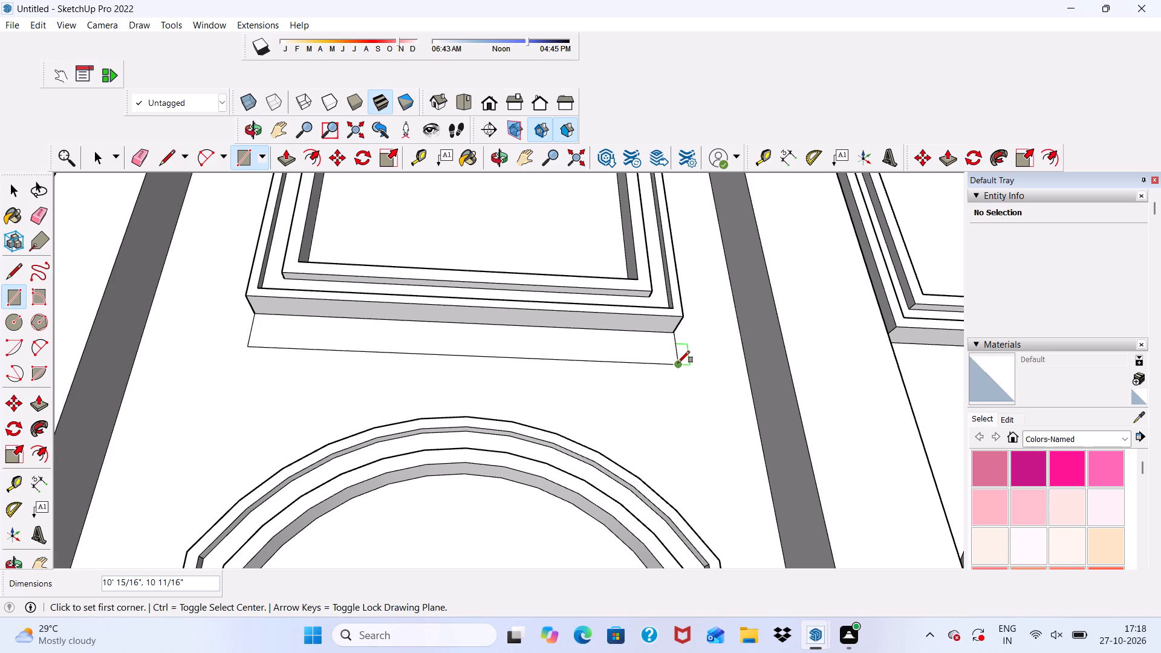
{"action": "scroll", "coordinate": [348, 320], "scroll_direction": "up", "scroll_amount": 2}
{"action": "key", "text": "space"}
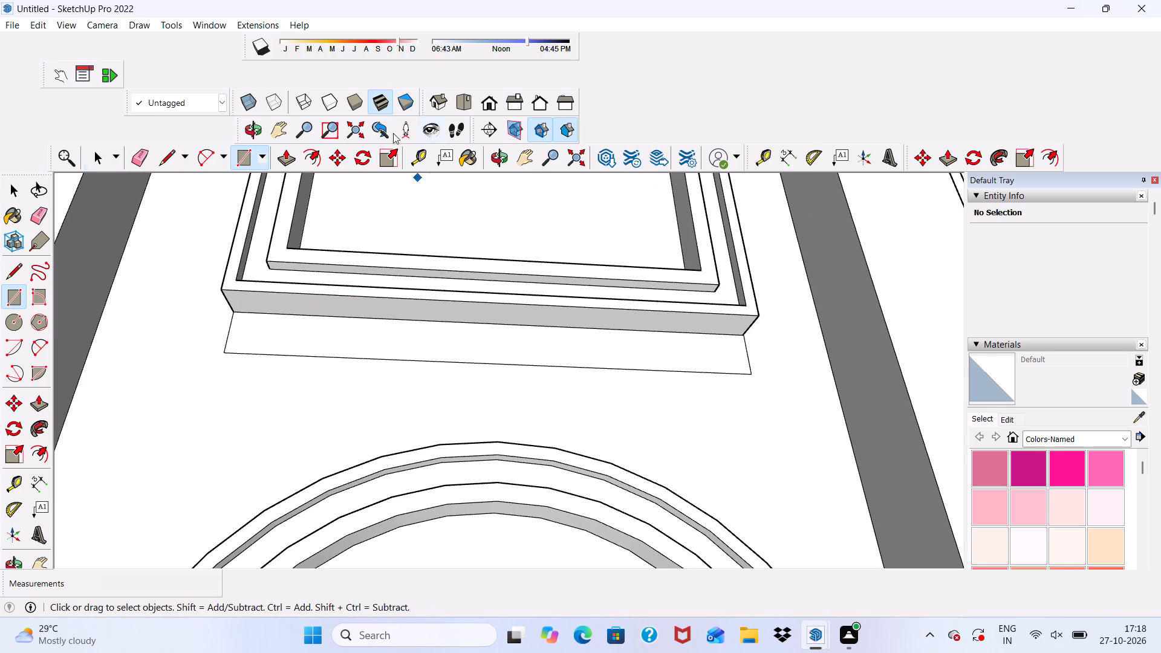
Extrude the new rectangle below the window trim outward 1' as a sill.
{"action": "scroll", "coordinate": [376, 152], "scroll_direction": "up", "scroll_amount": 3}
{"action": "left_click", "coordinate": [285, 157]}
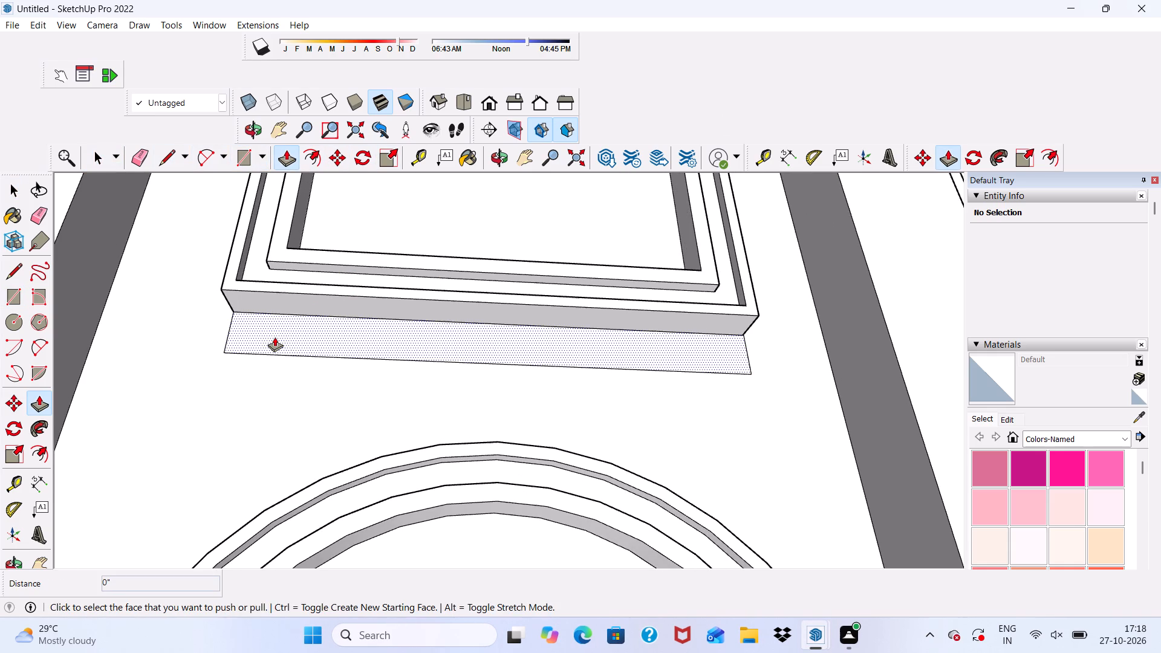
{"action": "left_click", "coordinate": [274, 330]}
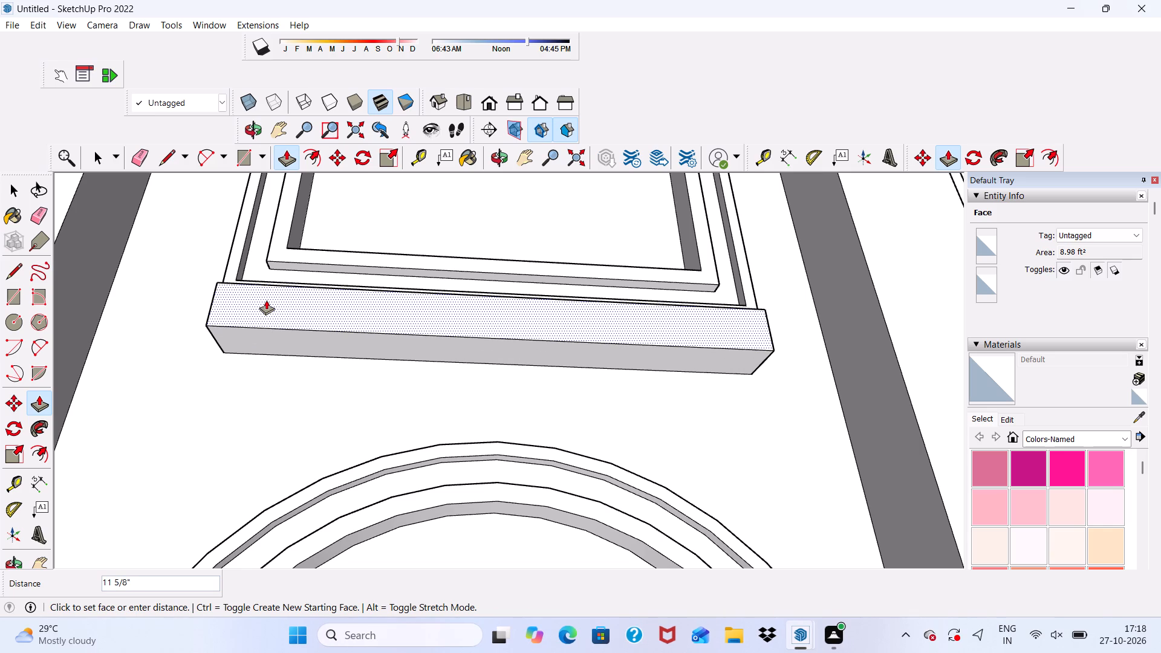
{"action": "type", "text": "1'"}
{"action": "key", "text": "Return"}
{"action": "scroll", "coordinate": [282, 308], "scroll_direction": "down", "scroll_amount": 6}
{"action": "scroll", "coordinate": [649, 261], "scroll_direction": "up", "scroll_amount": 4}
{"action": "scroll", "coordinate": [649, 265], "scroll_direction": "down", "scroll_amount": 4}
{"action": "middle_click_drag", "start_coordinate": [649, 270], "coordinate": [591, 543]}
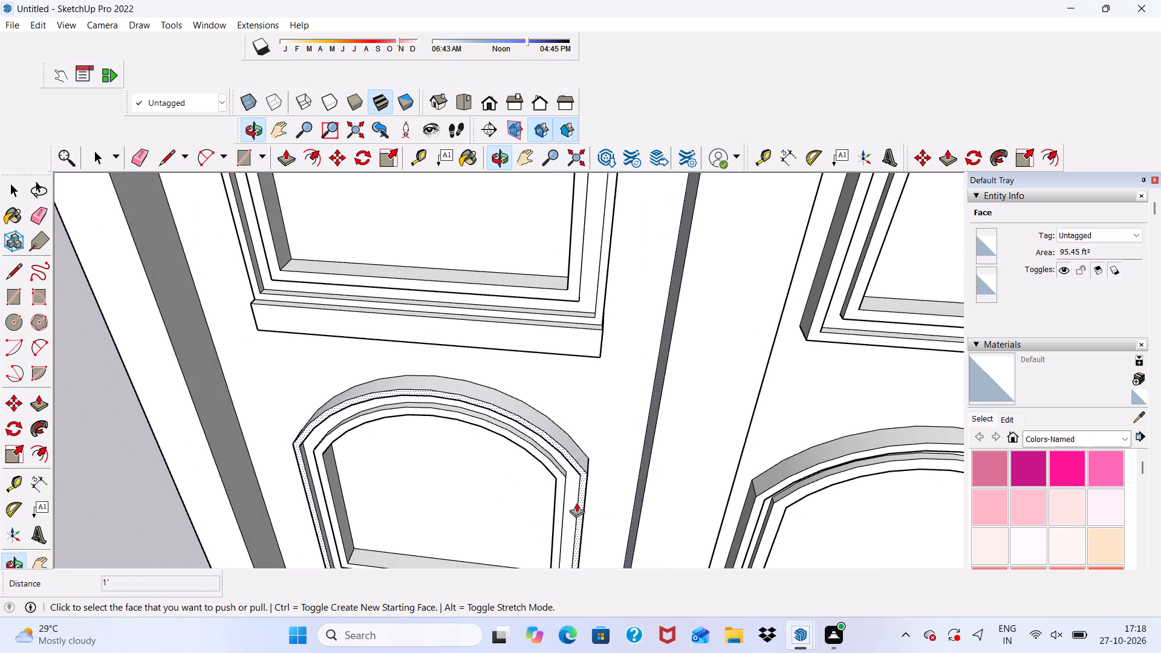
{"action": "key", "text": "space"}
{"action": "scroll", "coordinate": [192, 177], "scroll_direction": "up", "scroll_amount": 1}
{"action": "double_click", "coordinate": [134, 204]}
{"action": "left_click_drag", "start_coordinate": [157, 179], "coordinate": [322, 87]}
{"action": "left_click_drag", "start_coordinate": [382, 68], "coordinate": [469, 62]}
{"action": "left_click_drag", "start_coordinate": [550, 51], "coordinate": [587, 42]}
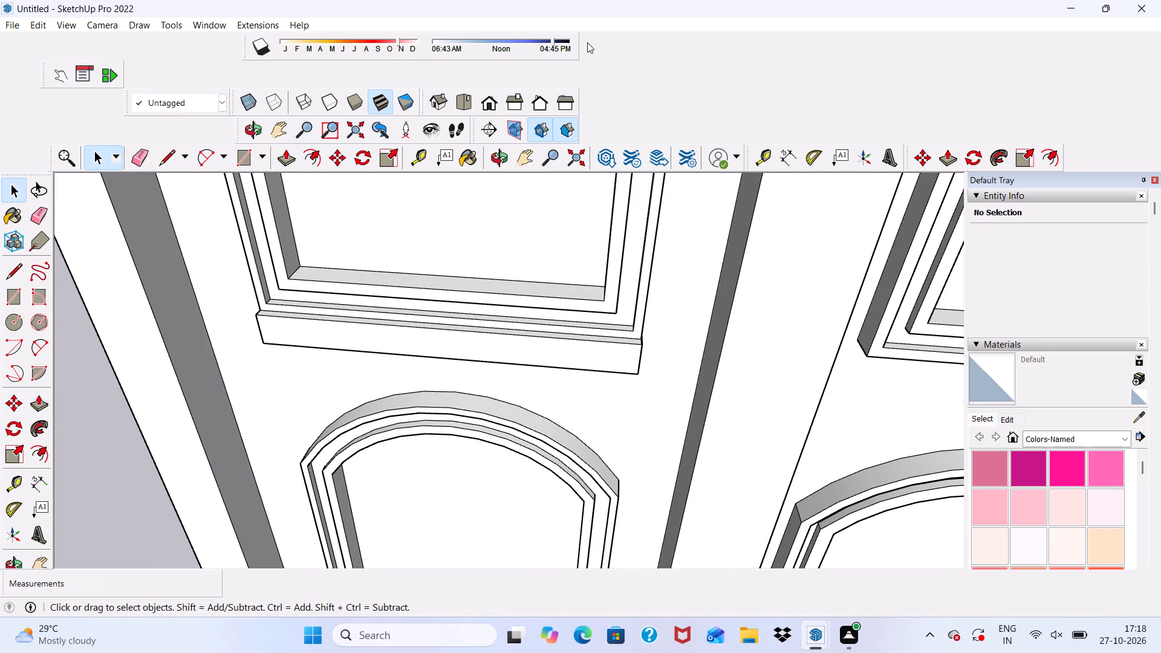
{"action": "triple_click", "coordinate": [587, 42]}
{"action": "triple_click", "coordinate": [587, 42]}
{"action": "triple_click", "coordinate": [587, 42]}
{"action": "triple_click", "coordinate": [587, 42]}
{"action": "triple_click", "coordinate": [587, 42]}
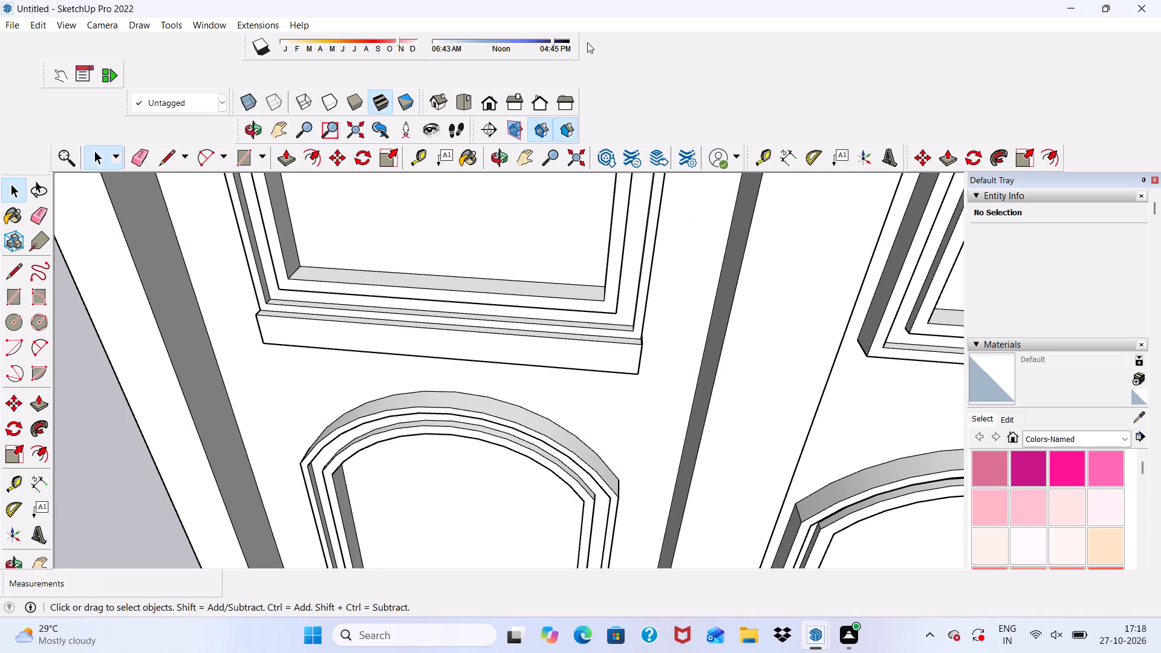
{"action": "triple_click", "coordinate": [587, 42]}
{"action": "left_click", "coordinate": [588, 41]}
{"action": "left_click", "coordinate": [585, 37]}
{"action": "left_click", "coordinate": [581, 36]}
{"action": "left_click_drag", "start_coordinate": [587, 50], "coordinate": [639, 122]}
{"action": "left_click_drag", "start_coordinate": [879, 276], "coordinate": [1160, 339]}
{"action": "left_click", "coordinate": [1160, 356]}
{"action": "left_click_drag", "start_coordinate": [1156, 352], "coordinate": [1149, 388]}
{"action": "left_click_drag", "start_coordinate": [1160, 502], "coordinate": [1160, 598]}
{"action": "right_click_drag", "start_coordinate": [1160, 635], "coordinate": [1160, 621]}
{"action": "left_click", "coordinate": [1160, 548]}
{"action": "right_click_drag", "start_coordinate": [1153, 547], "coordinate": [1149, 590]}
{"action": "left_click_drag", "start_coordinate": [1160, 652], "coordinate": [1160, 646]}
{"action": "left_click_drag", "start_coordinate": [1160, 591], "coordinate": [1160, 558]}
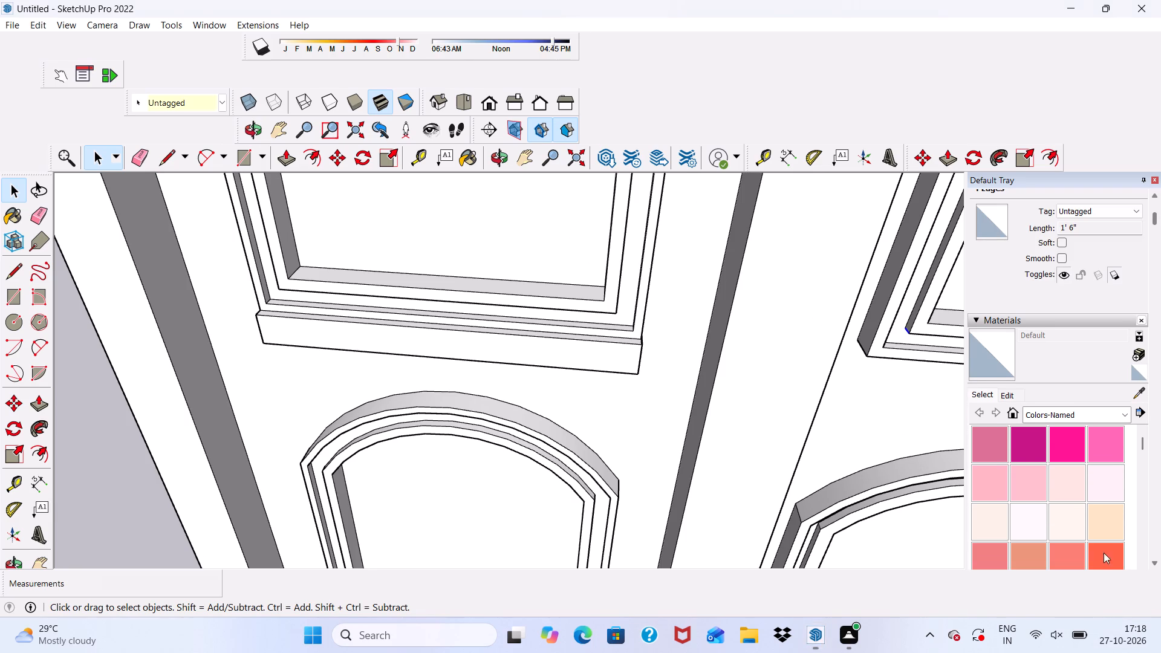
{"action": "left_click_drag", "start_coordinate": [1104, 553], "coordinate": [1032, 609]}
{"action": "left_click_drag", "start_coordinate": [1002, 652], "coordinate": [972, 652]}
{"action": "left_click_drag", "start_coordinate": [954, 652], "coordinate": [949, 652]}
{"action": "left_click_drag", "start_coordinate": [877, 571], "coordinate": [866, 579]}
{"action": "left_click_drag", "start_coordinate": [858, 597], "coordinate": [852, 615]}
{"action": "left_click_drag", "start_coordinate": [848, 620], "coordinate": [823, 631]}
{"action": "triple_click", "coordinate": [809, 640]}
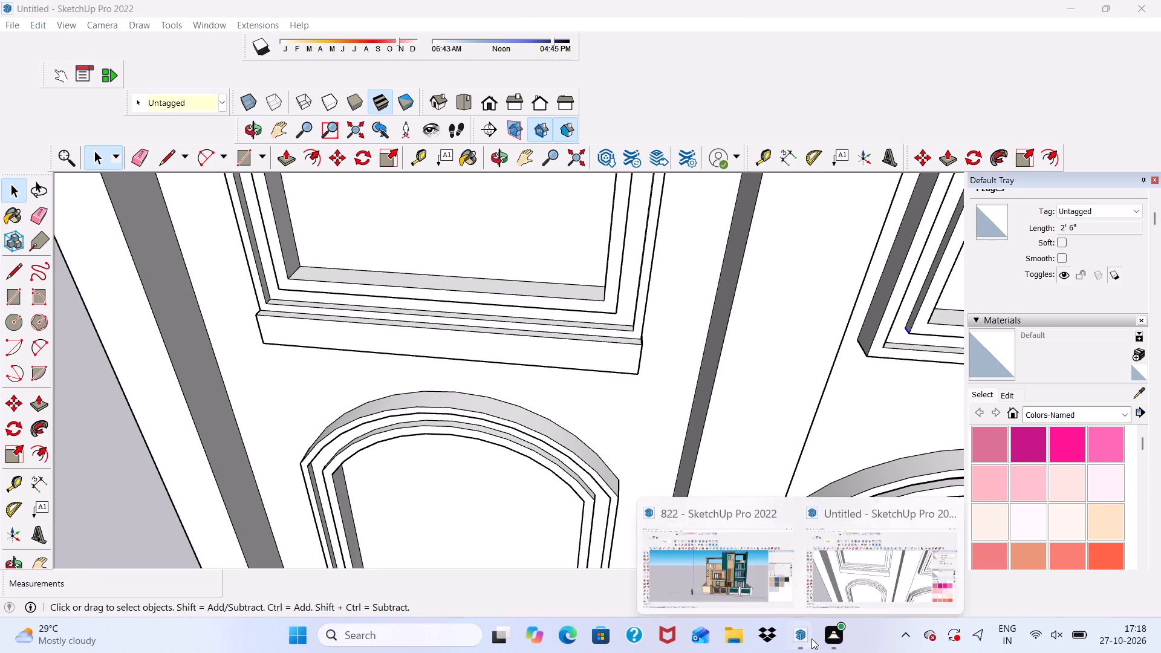